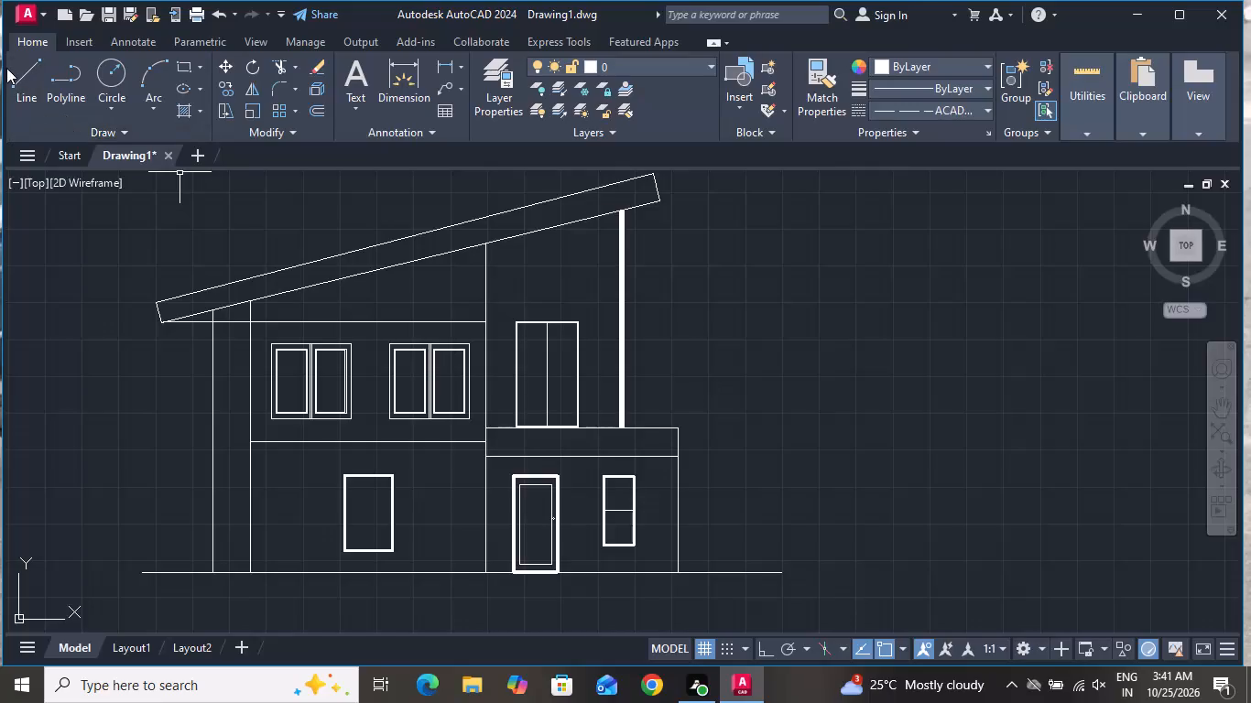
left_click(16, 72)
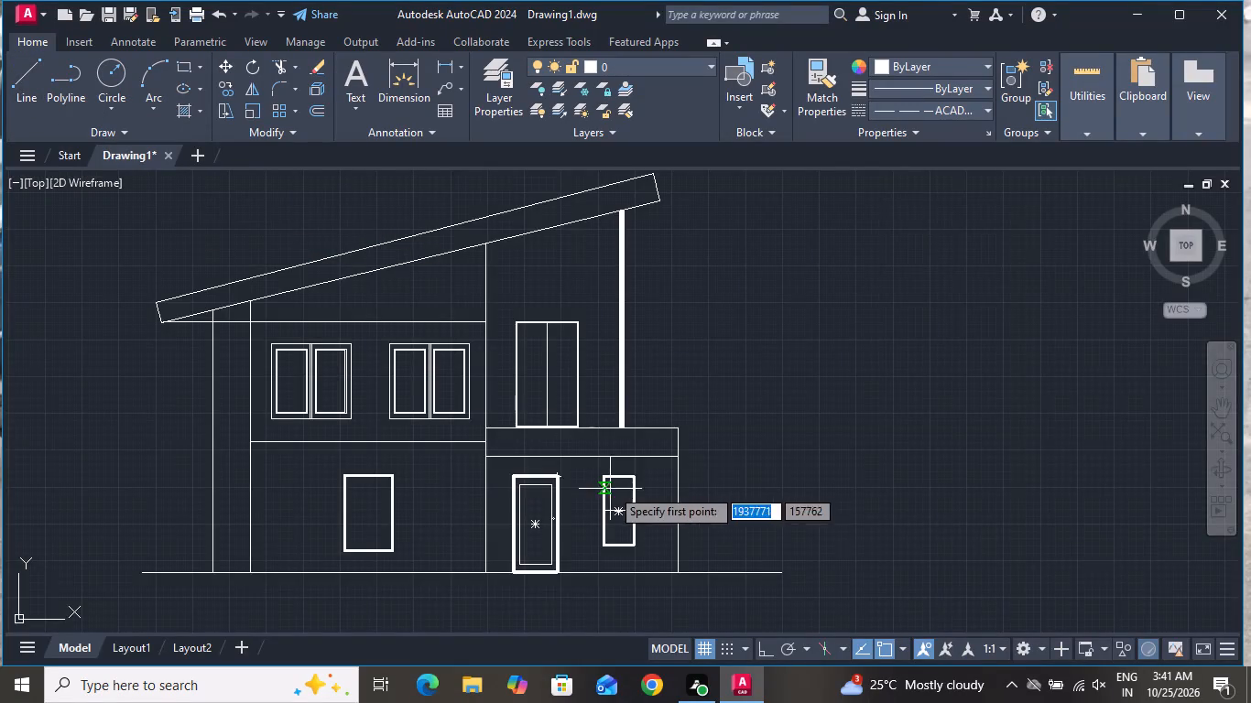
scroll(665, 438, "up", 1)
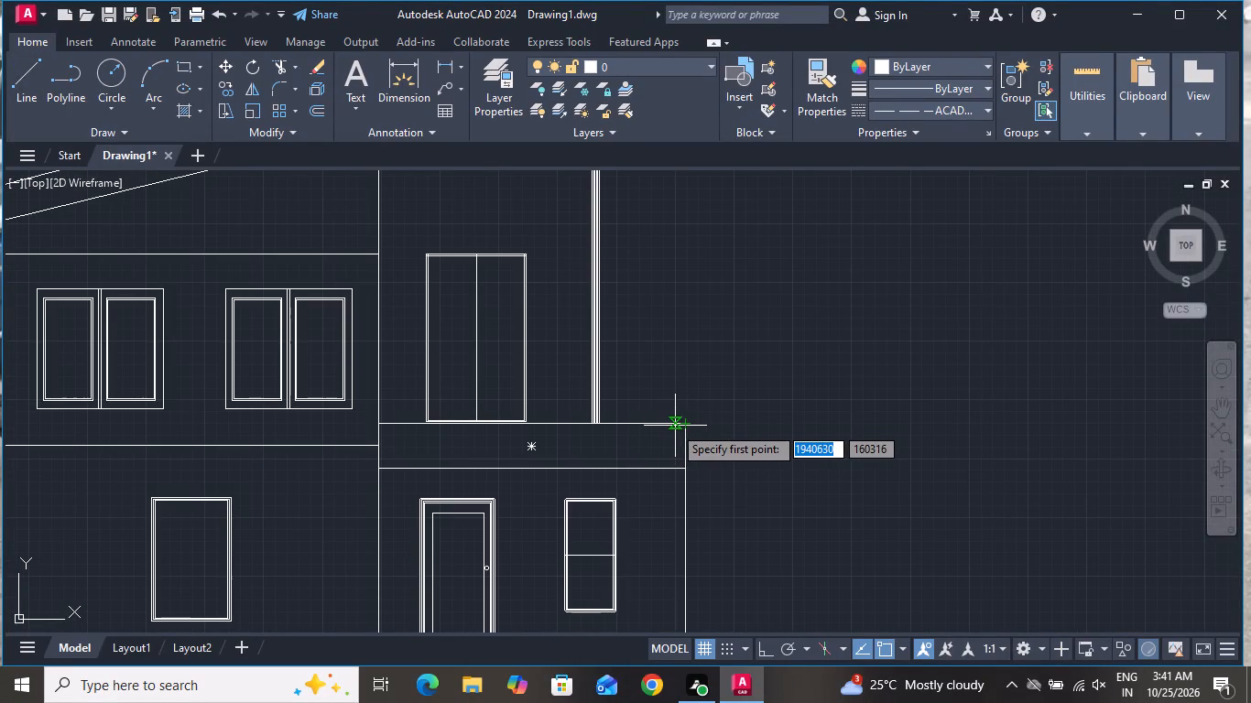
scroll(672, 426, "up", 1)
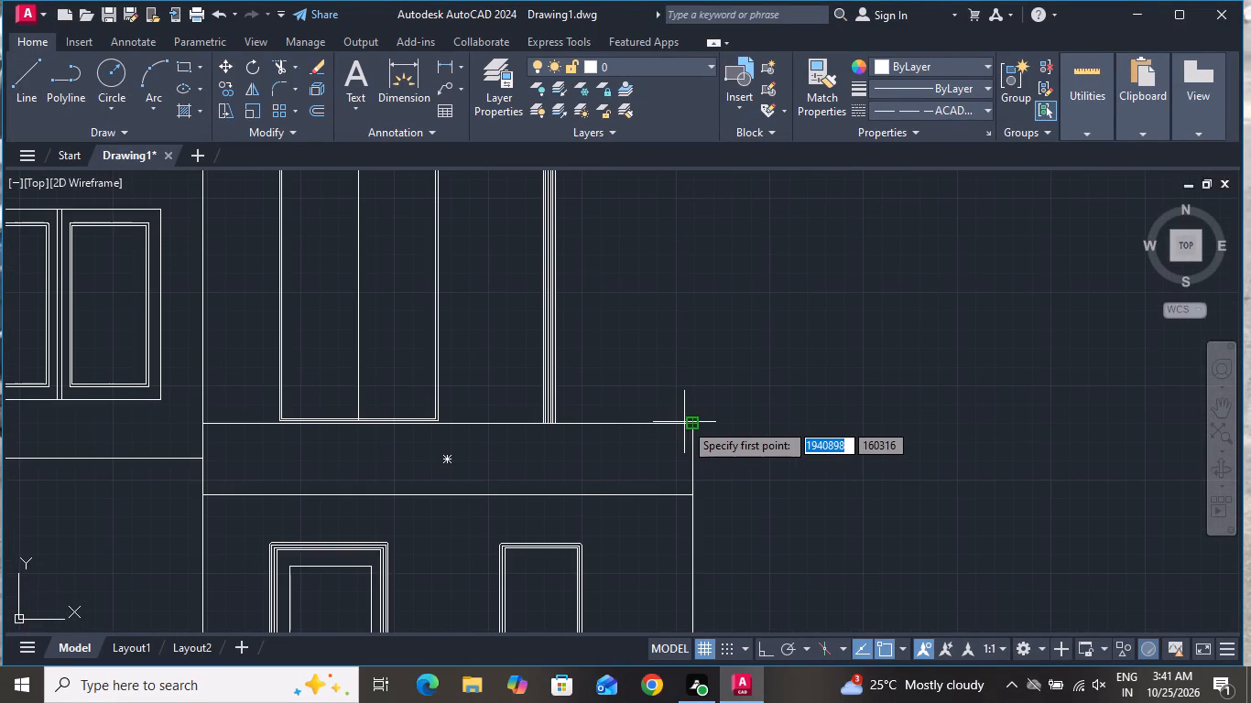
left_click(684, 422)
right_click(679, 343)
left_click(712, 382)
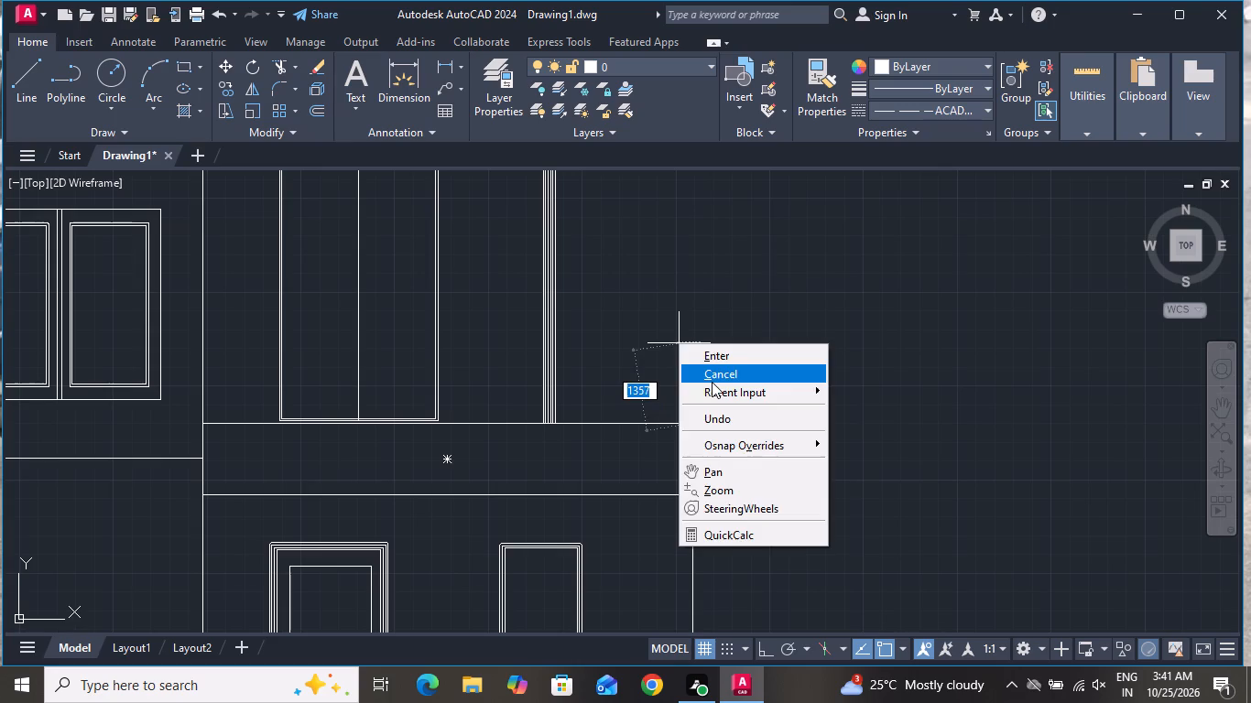
With Ortho on, draw a vertical line about 2,955 long upward from the side wing's top line, just inside its outer corner.
left_click(23, 79)
scroll(683, 425, "up", 1)
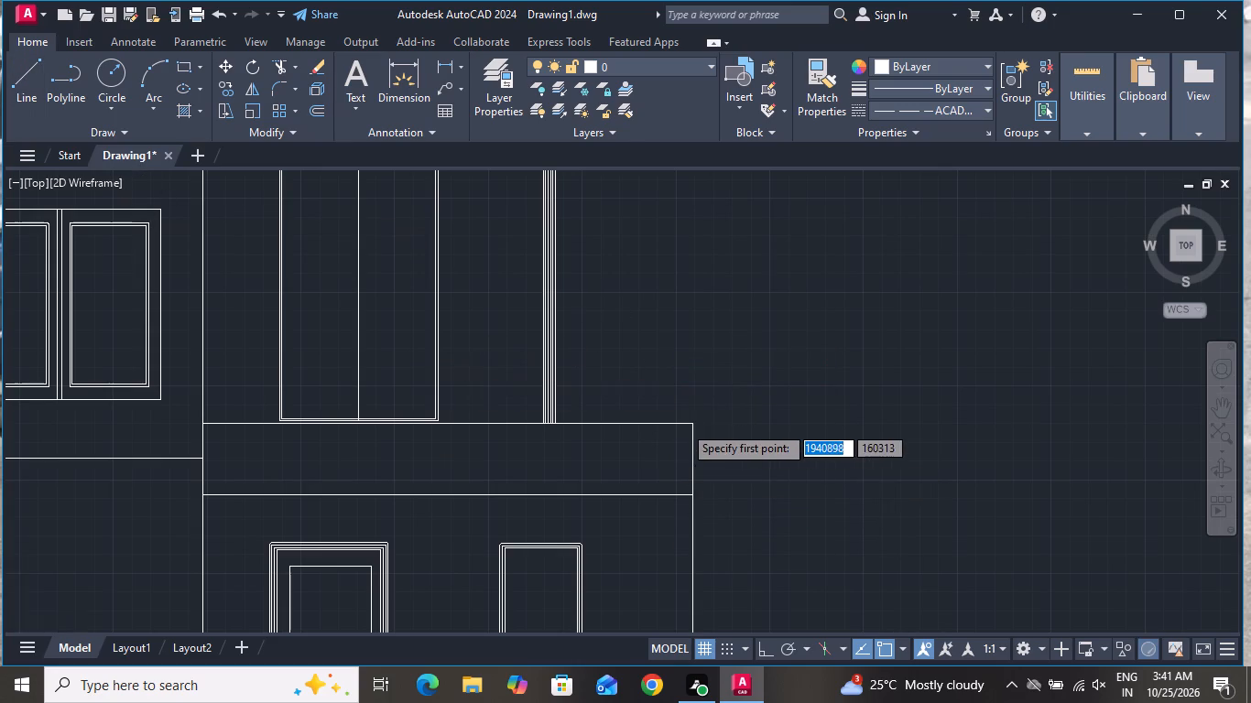
scroll(683, 425, "up", 1)
left_click(689, 425)
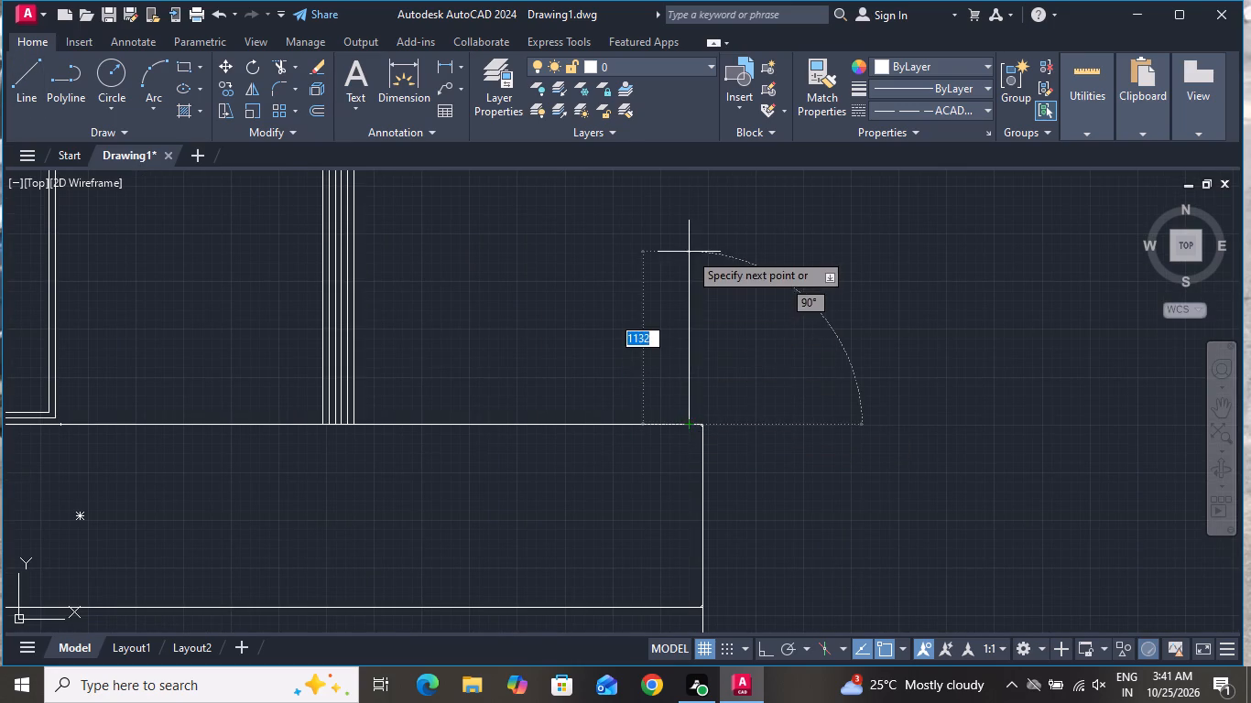
scroll(689, 252, "down", 1)
left_click(758, 644)
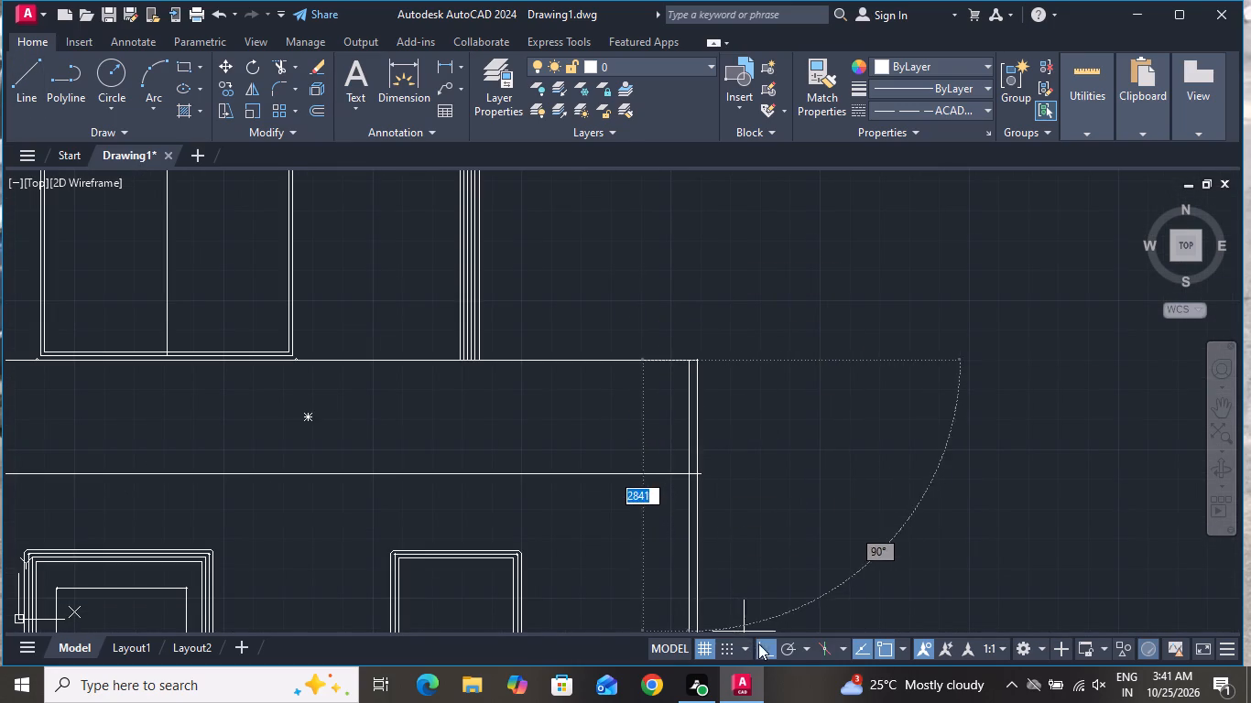
scroll(704, 295, "down", 1)
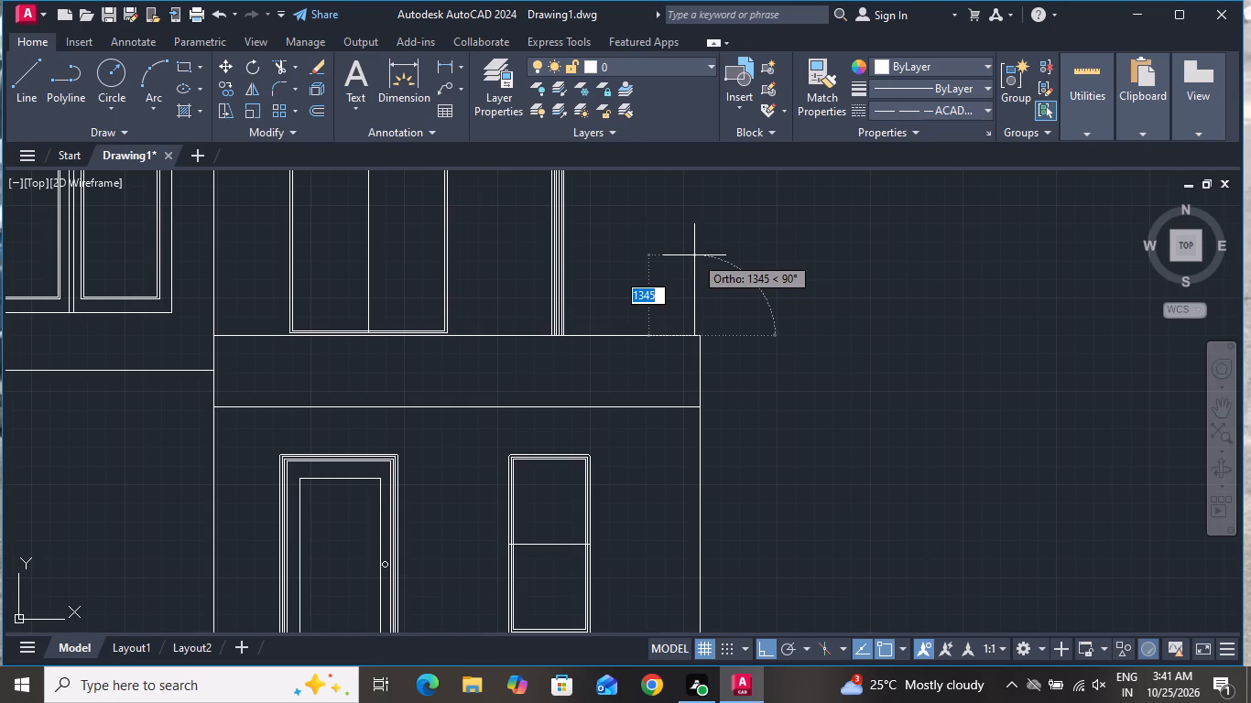
scroll(694, 255, "down", 1)
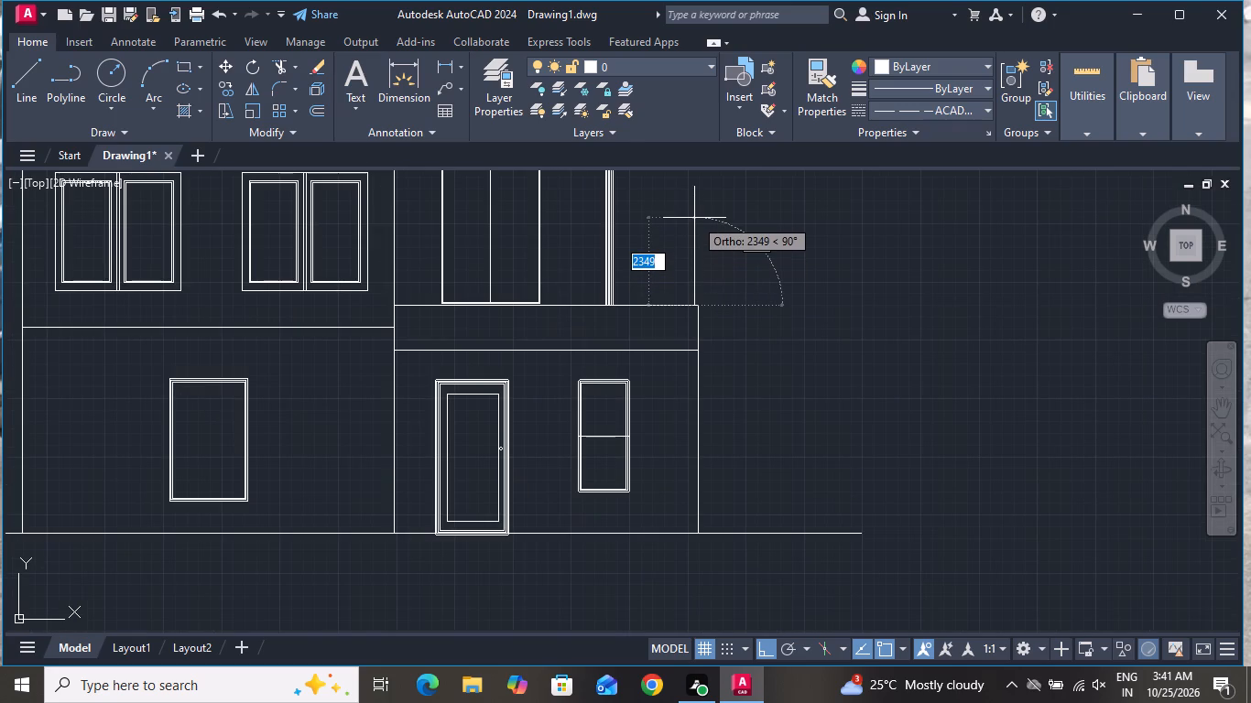
scroll(694, 218, "down", 2)
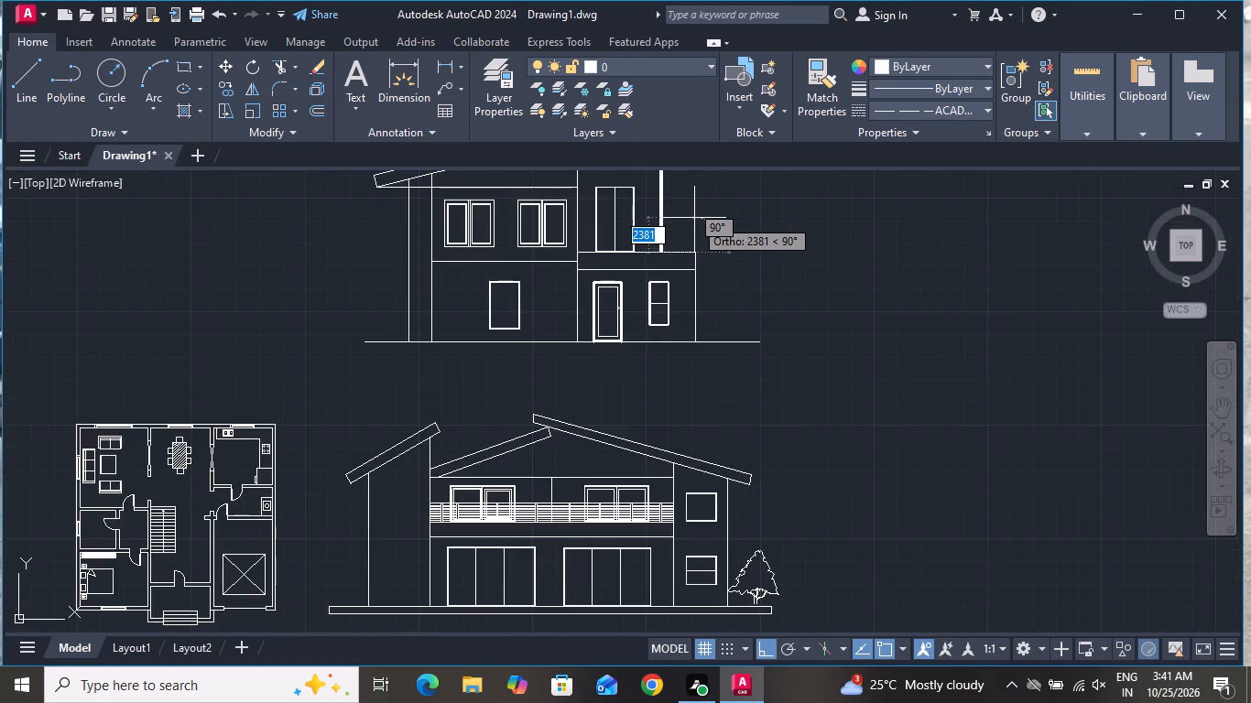
scroll(694, 218, "up", 2)
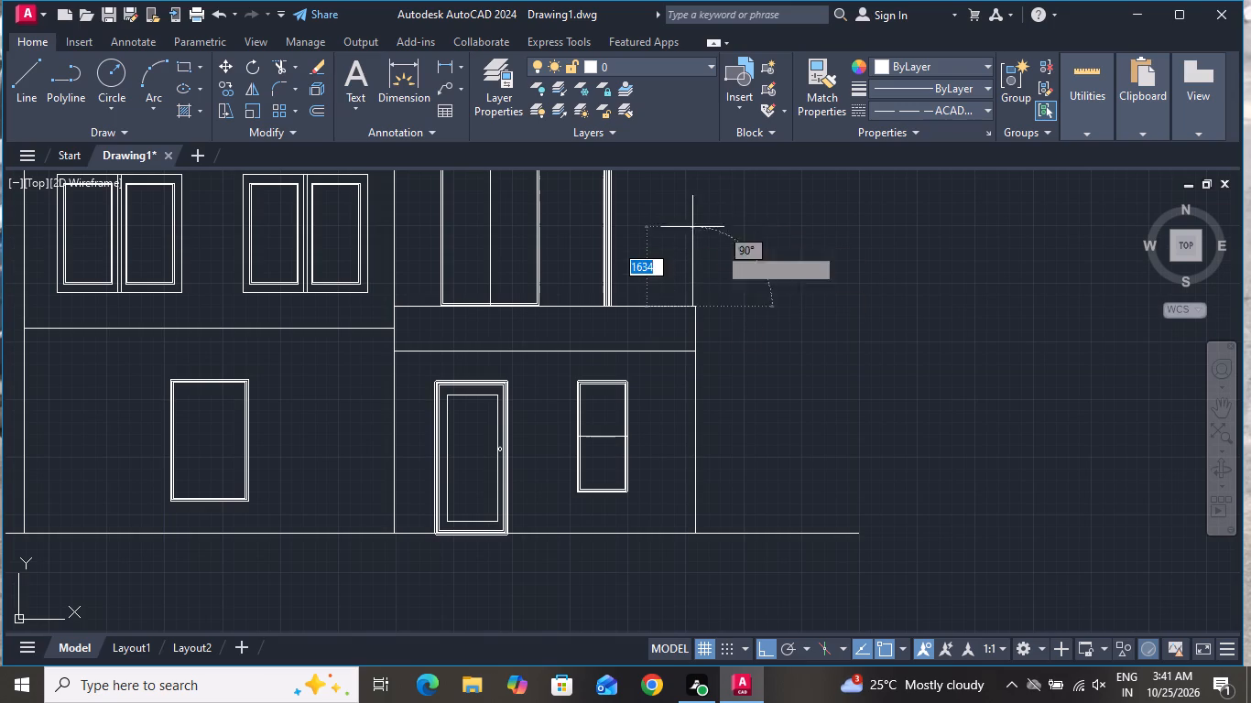
scroll(662, 198, "up", 1)
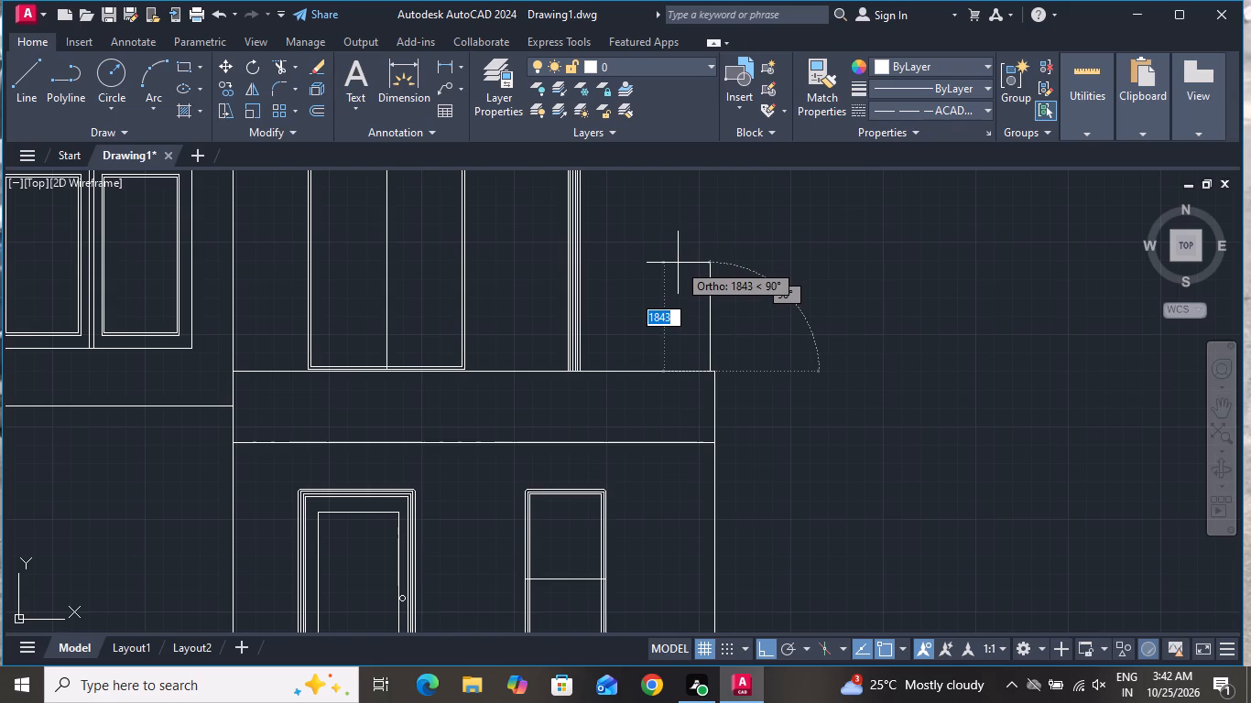
scroll(685, 245, "down", 2)
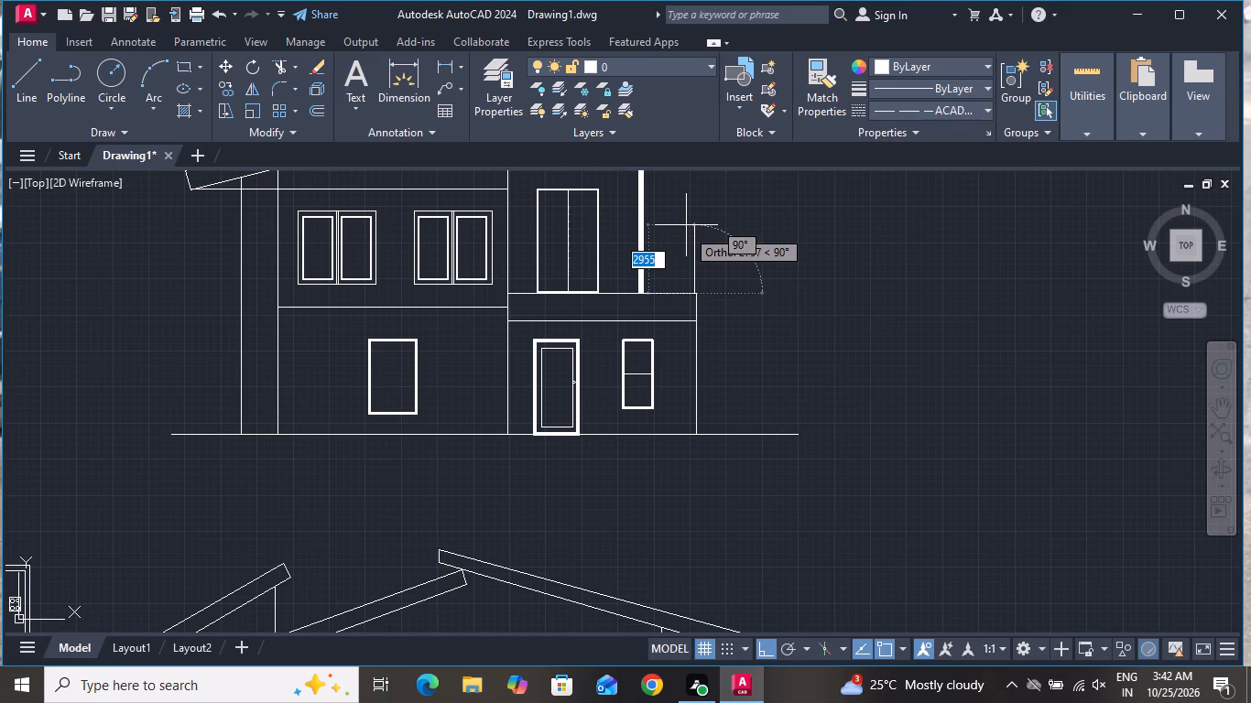
left_click(686, 223)
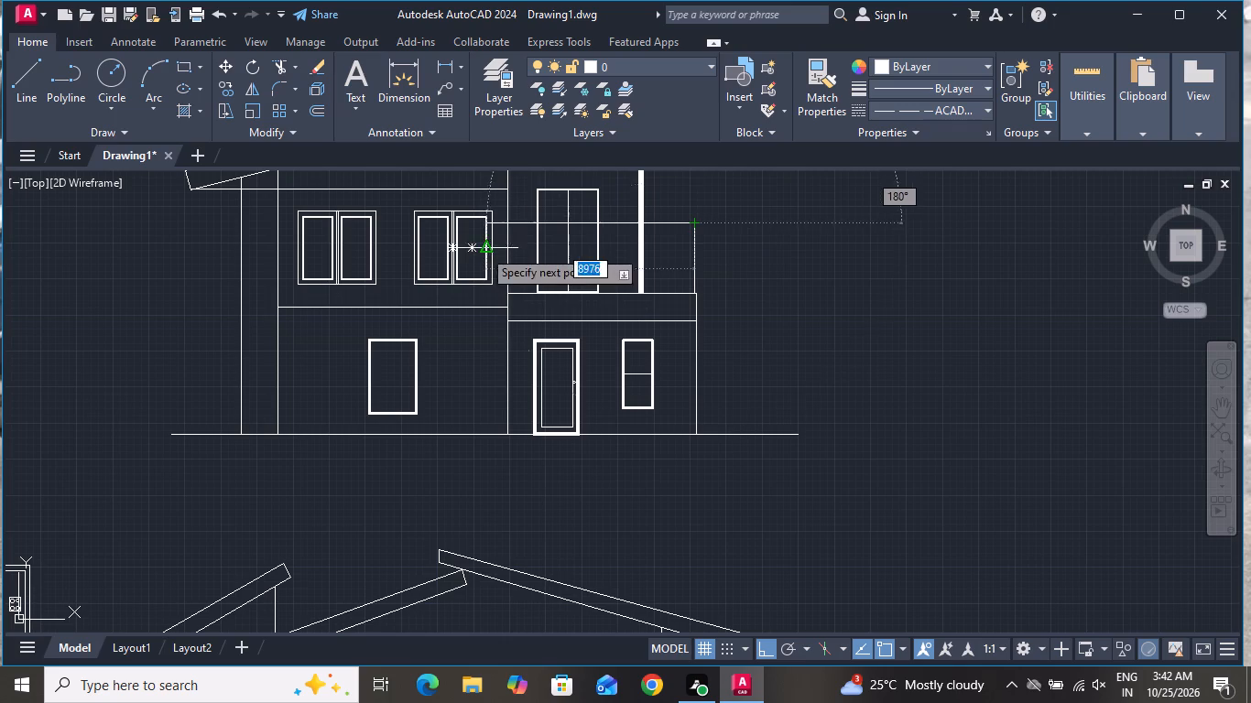
right_click(797, 265)
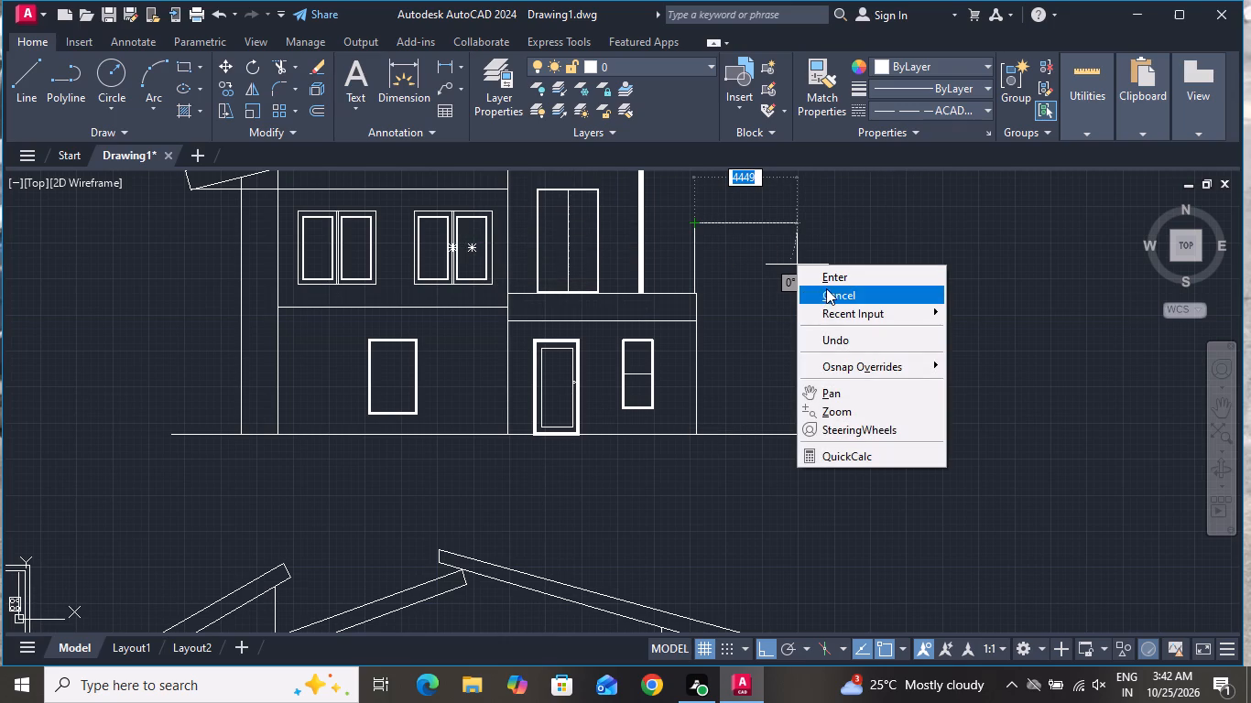
left_click(826, 288)
Draw a horizontal line from the new vertical line above the side wing across to the main wall, passing in front of the tall opening.
left_click(20, 65)
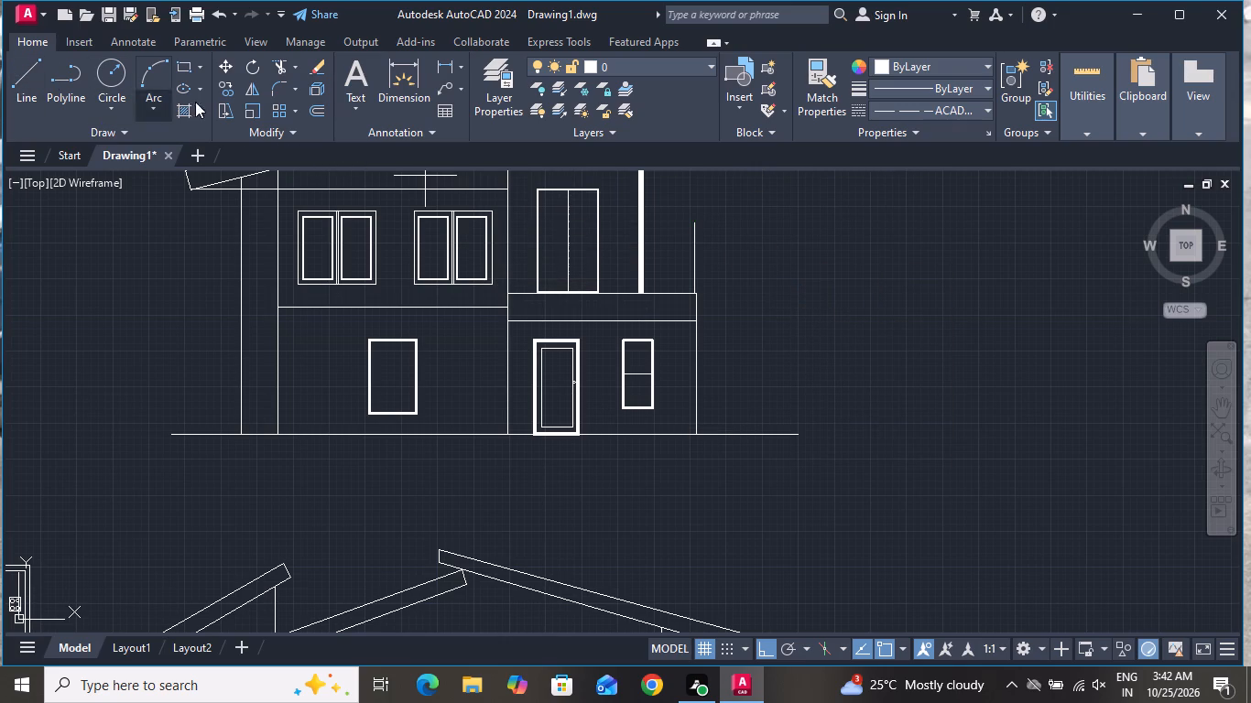
scroll(571, 180, "down", 1)
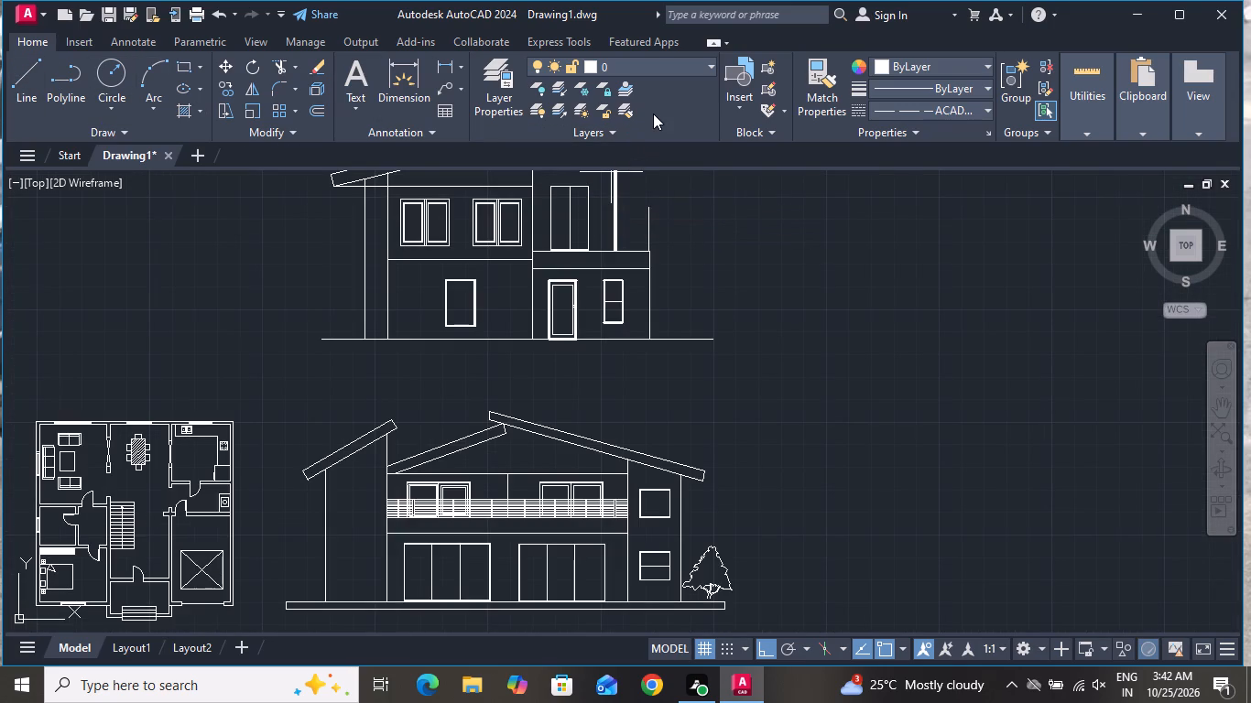
scroll(643, 112, "up", 2)
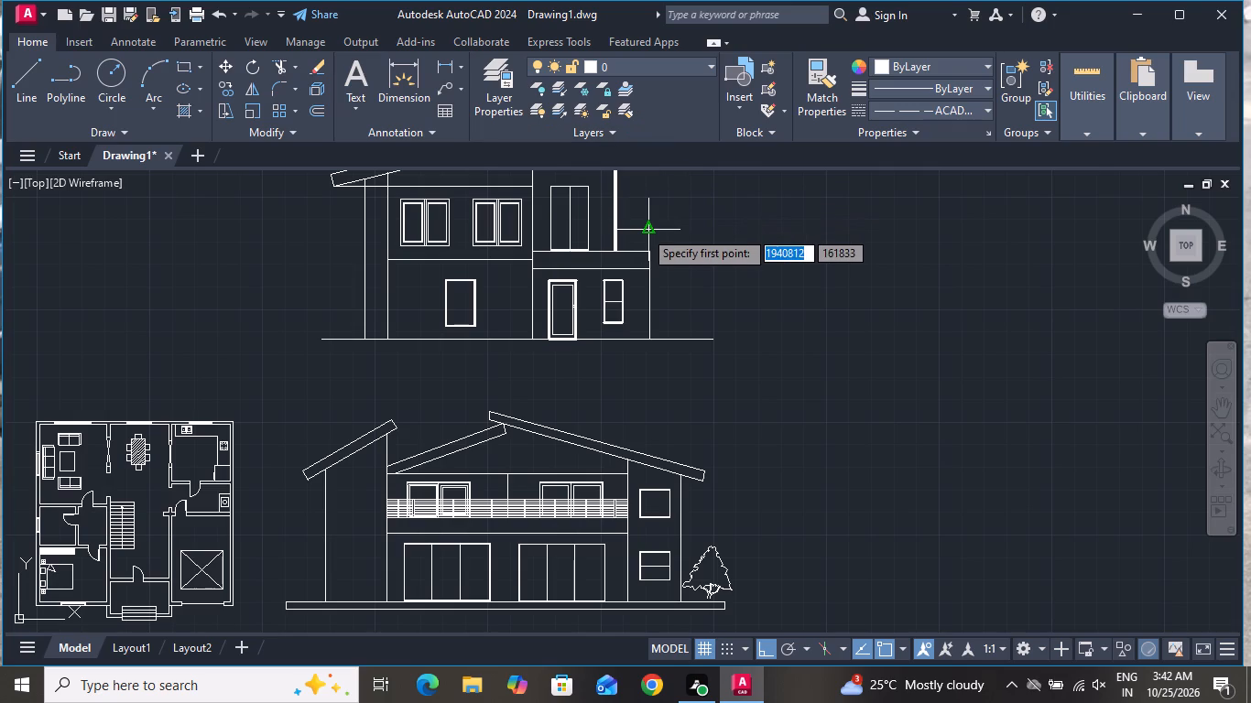
scroll(650, 225, "up", 1)
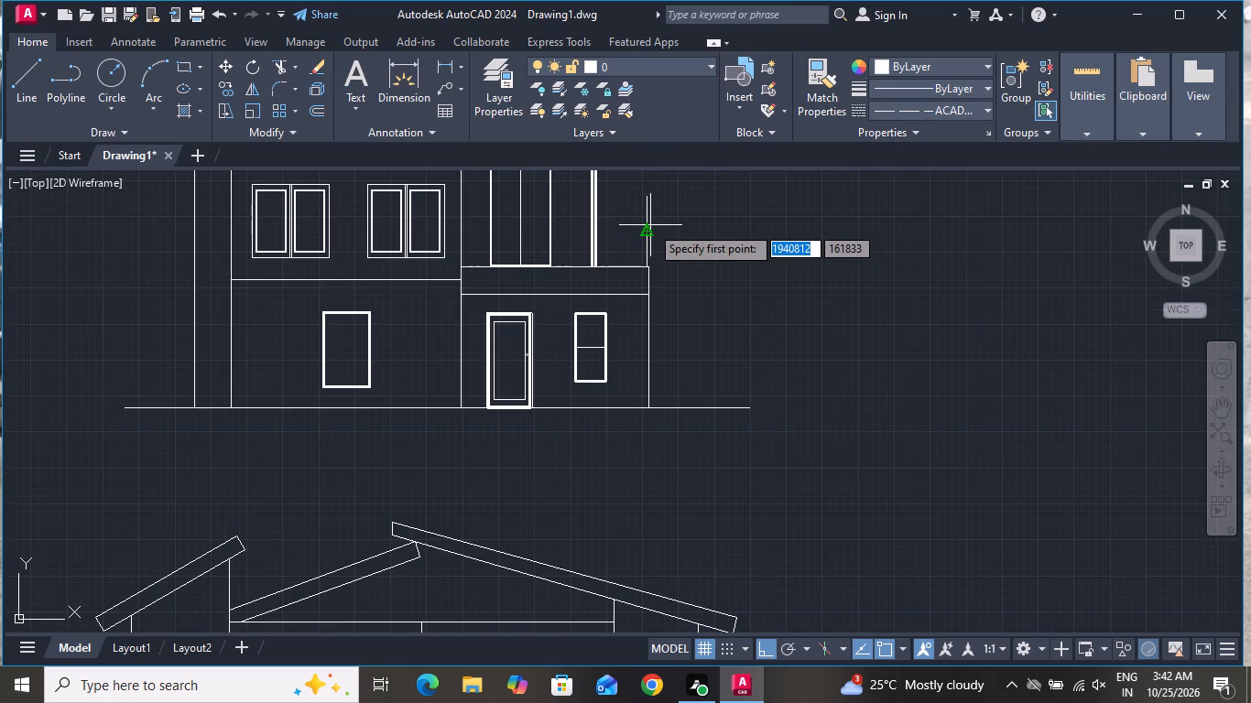
left_click(649, 215)
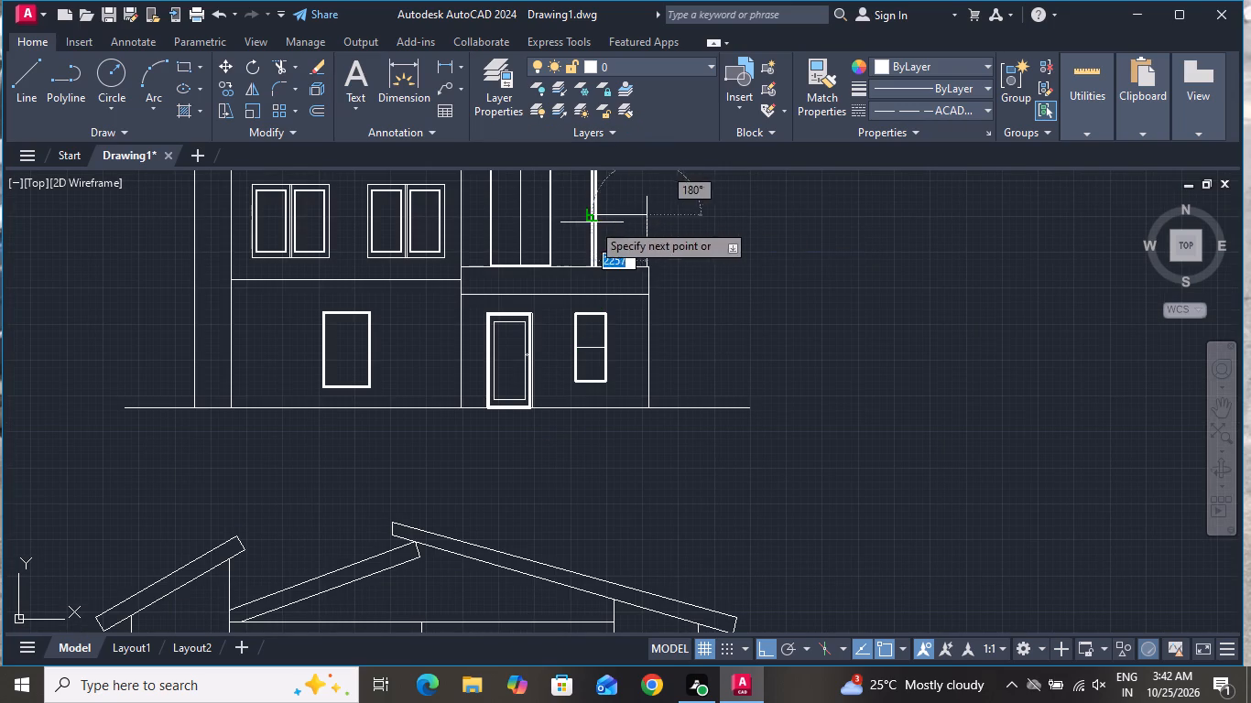
scroll(492, 232, "down", 1)
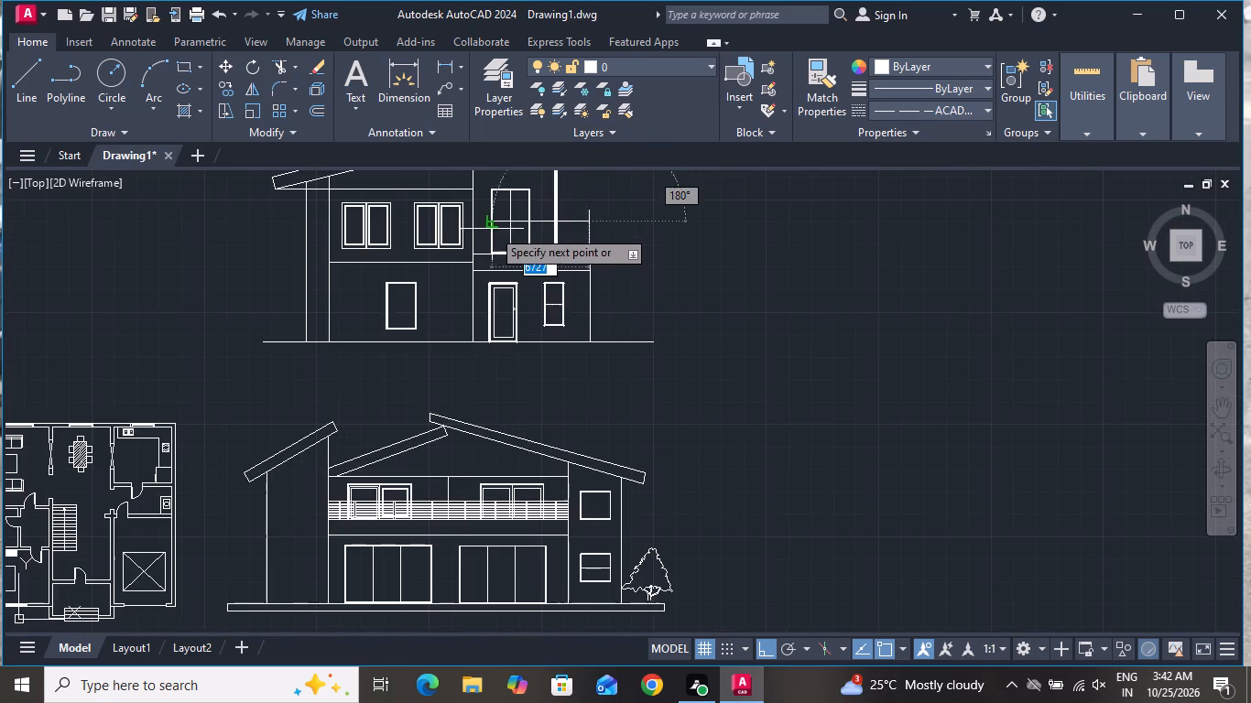
scroll(482, 223, "up", 2)
left_click(453, 218)
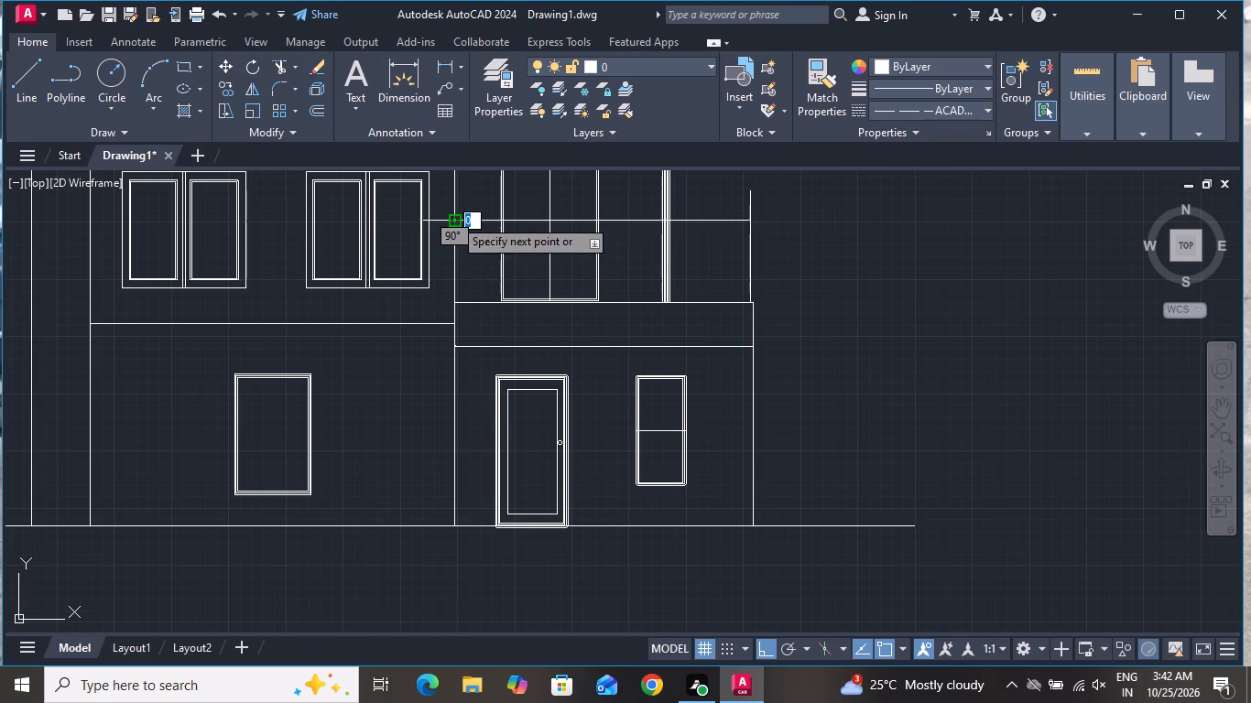
right_click(452, 218)
left_click(489, 242)
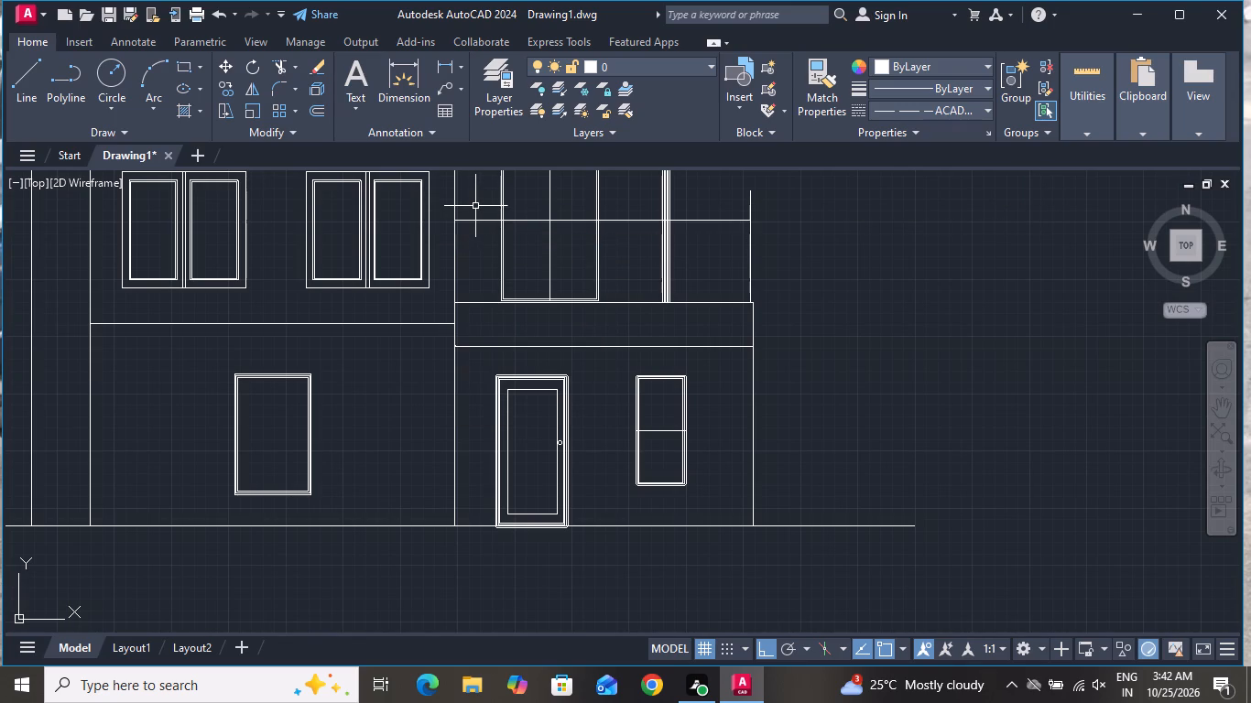
Draw a second vertical line just inside the outer one, from the new horizontal line down to the side wing's top line.
left_click(28, 63)
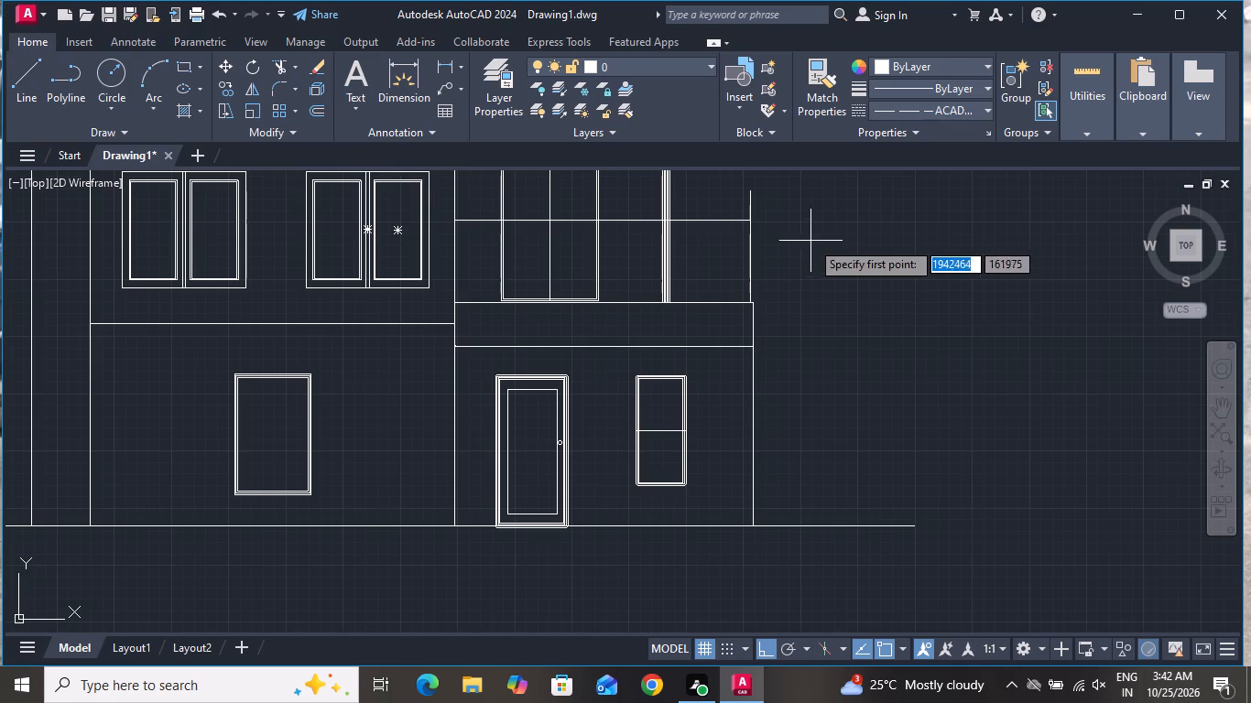
scroll(776, 221, "up", 2)
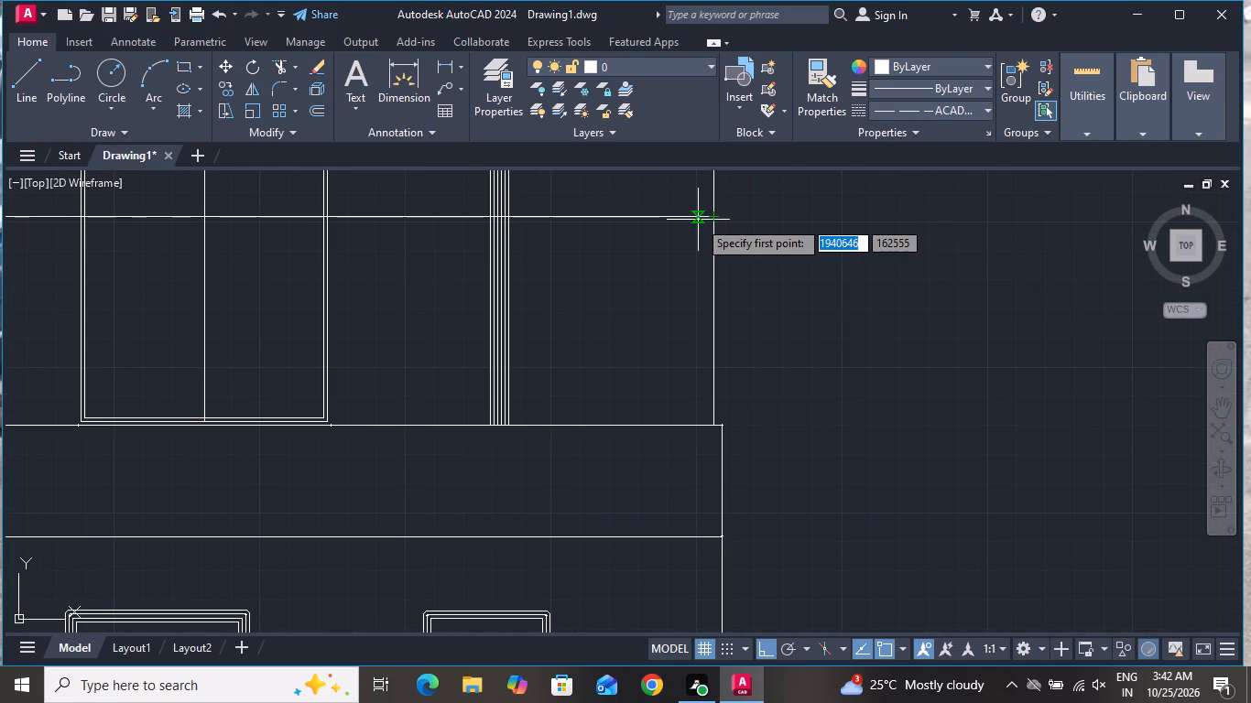
left_click(696, 217)
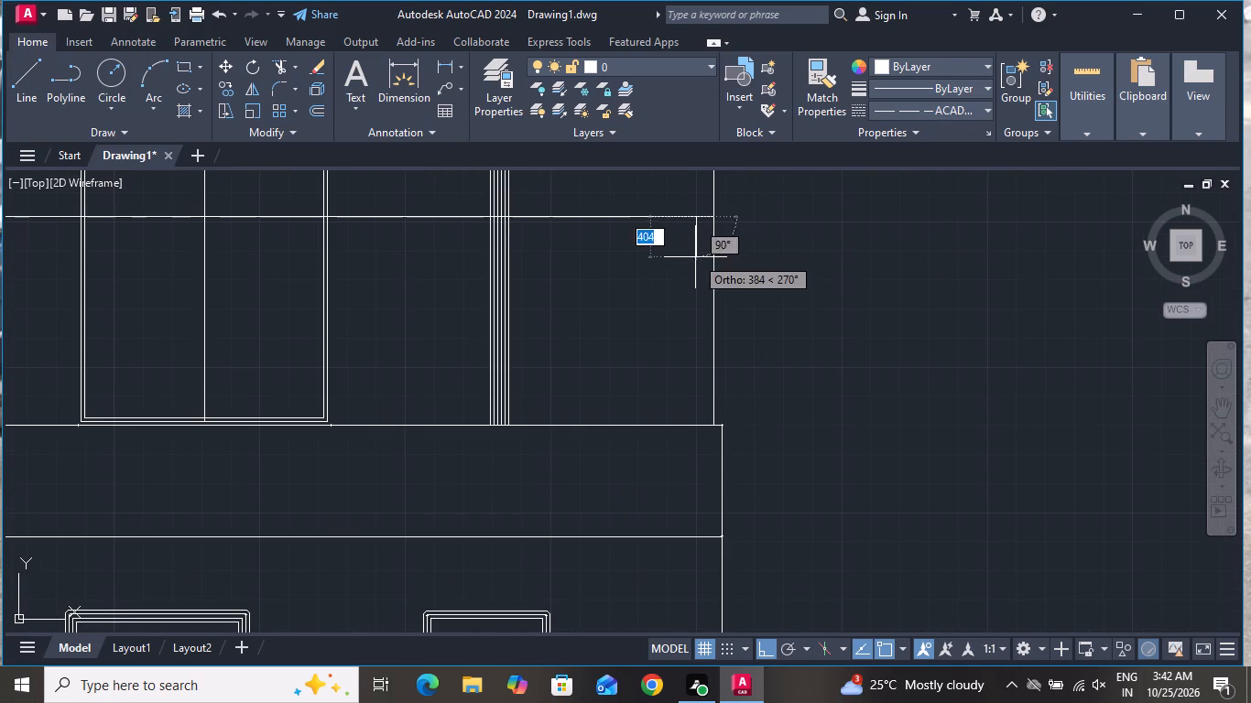
left_click(696, 425)
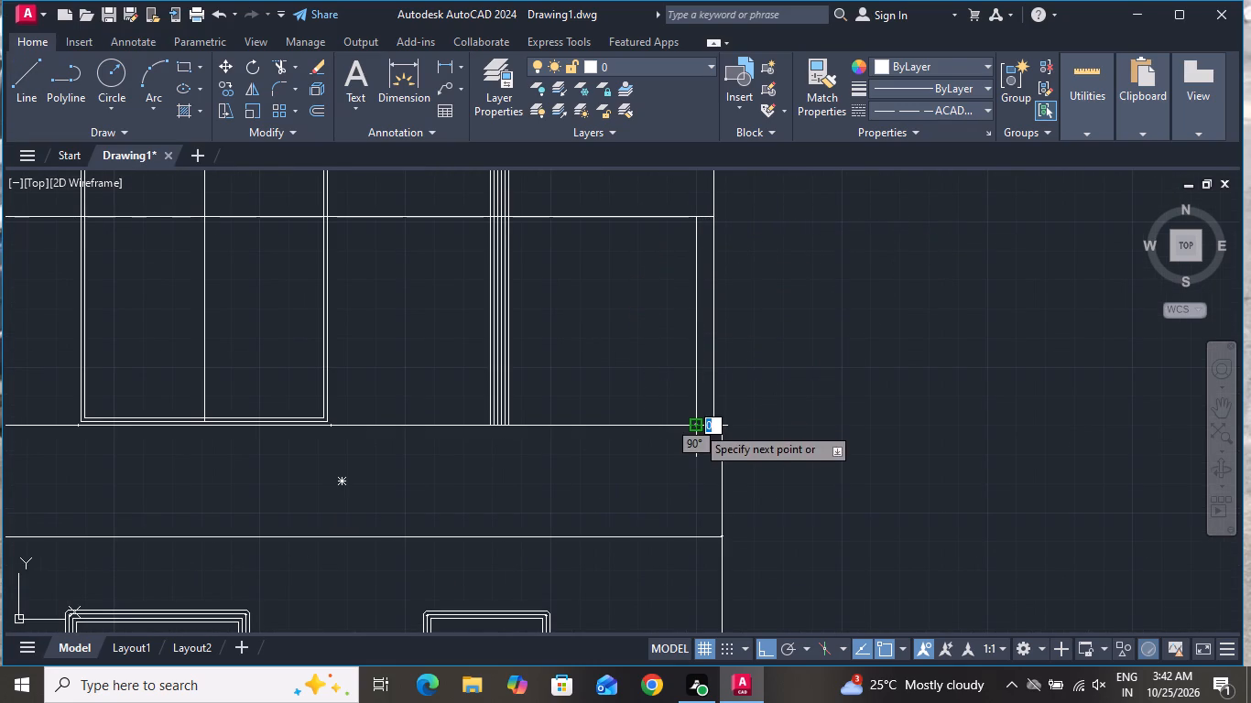
right_click(696, 428)
left_click(742, 453)
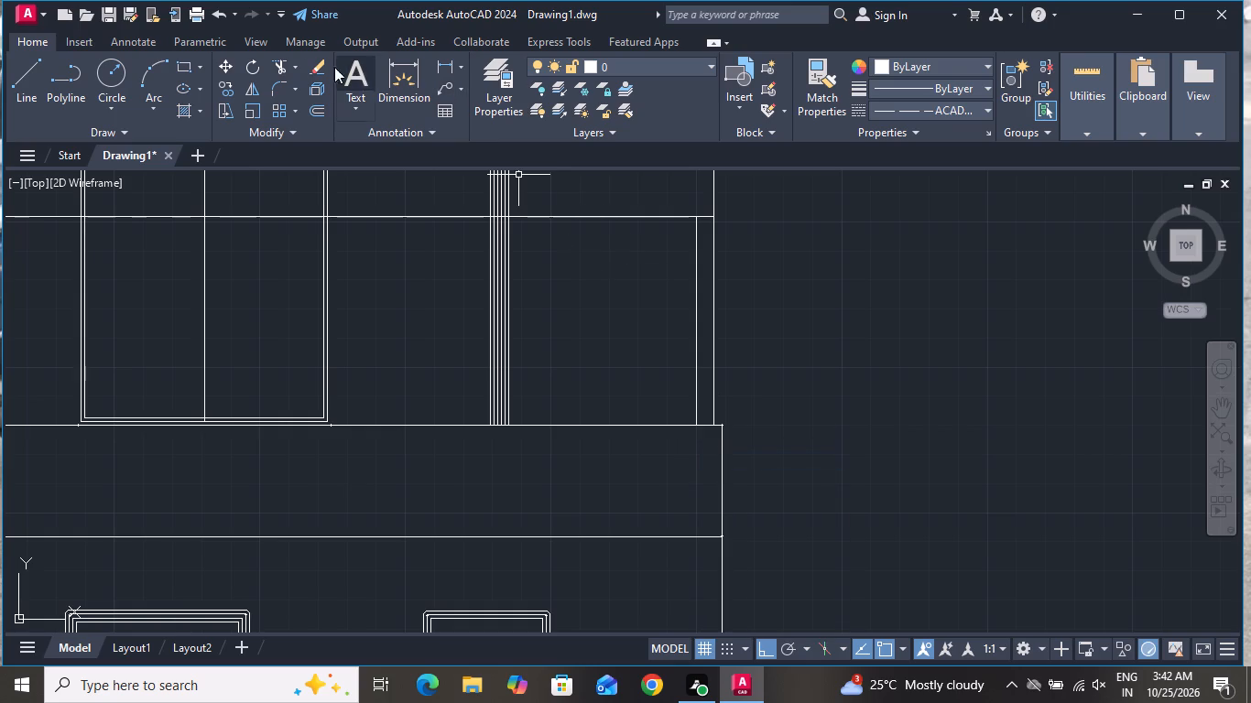
Trim the outer vertical line where it projects above the horizontal line over the side wing.
left_click(284, 59)
left_click(693, 187)
left_click(750, 191)
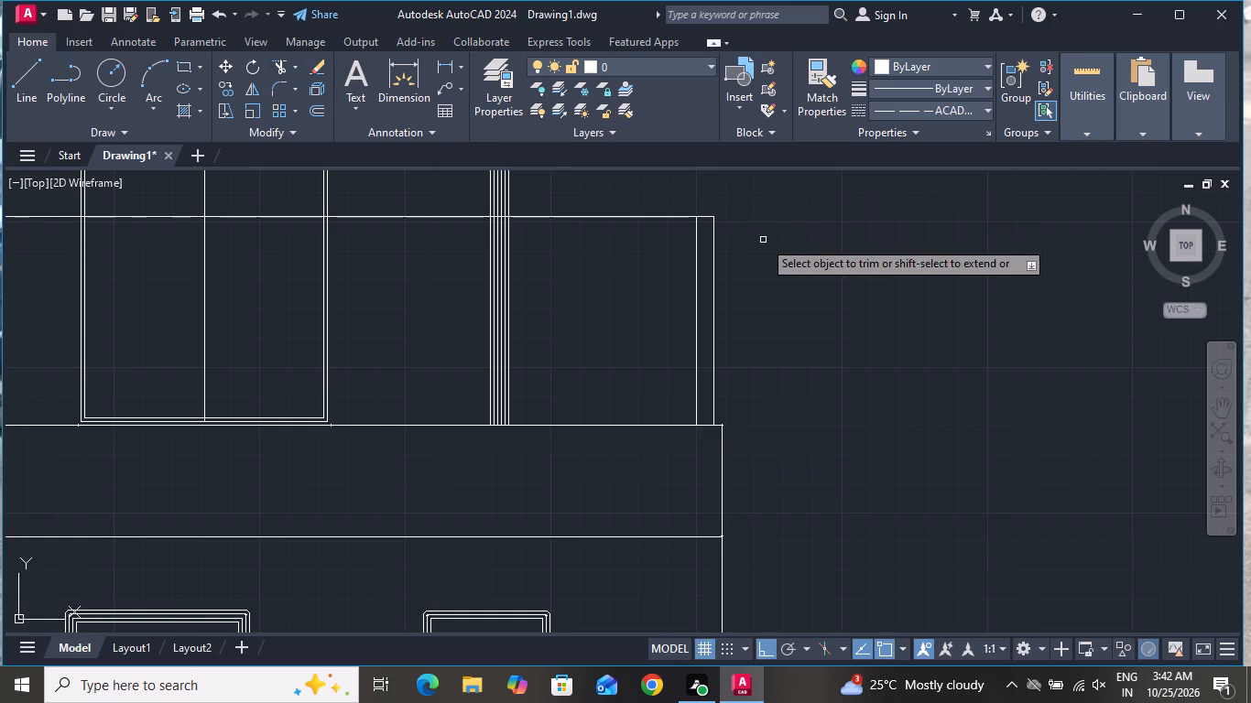
right_click(774, 256)
left_click(788, 278)
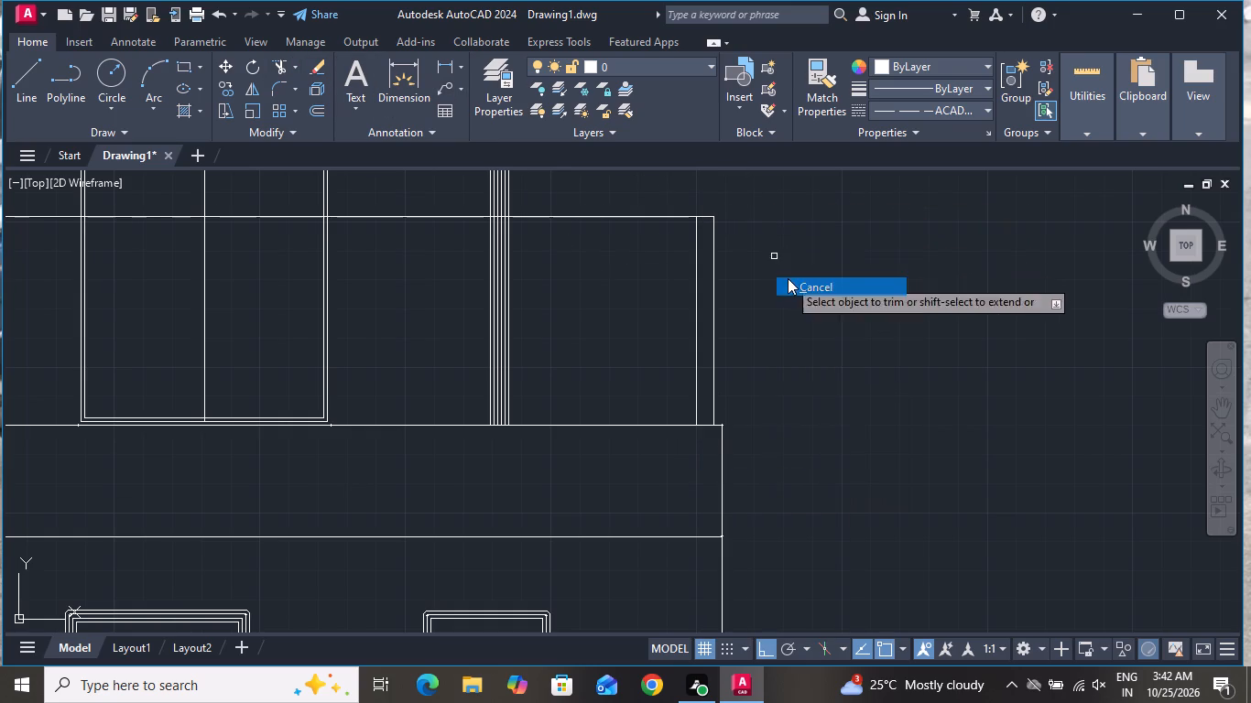
Draw a vertical line just beside the main wall, from the railing's top line down to the side wing's top line.
scroll(883, 331, "down", 2)
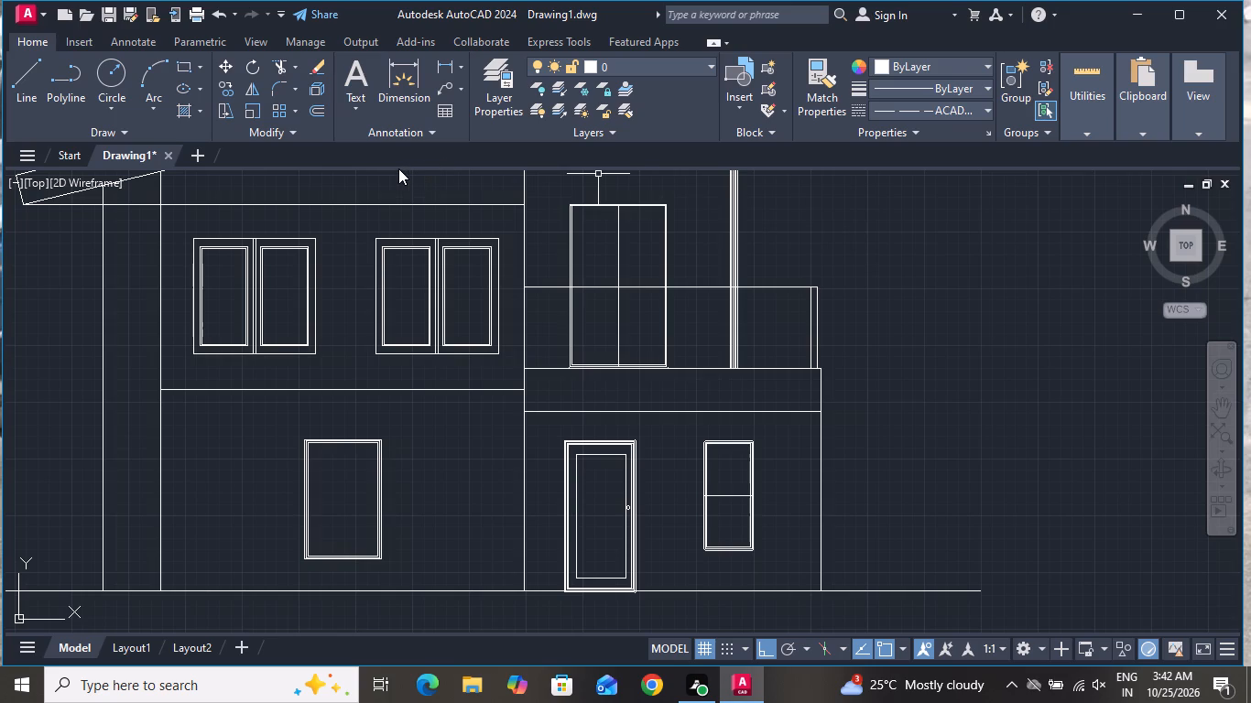
left_click(27, 73)
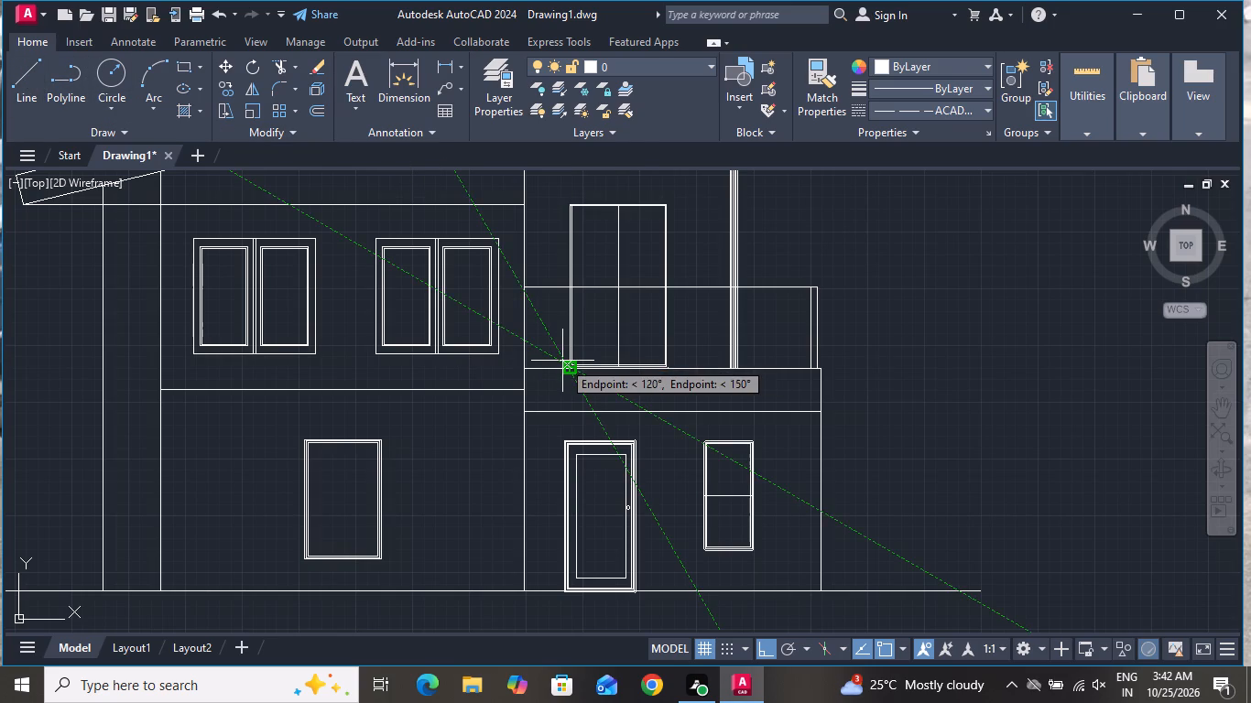
scroll(543, 300, "up", 1)
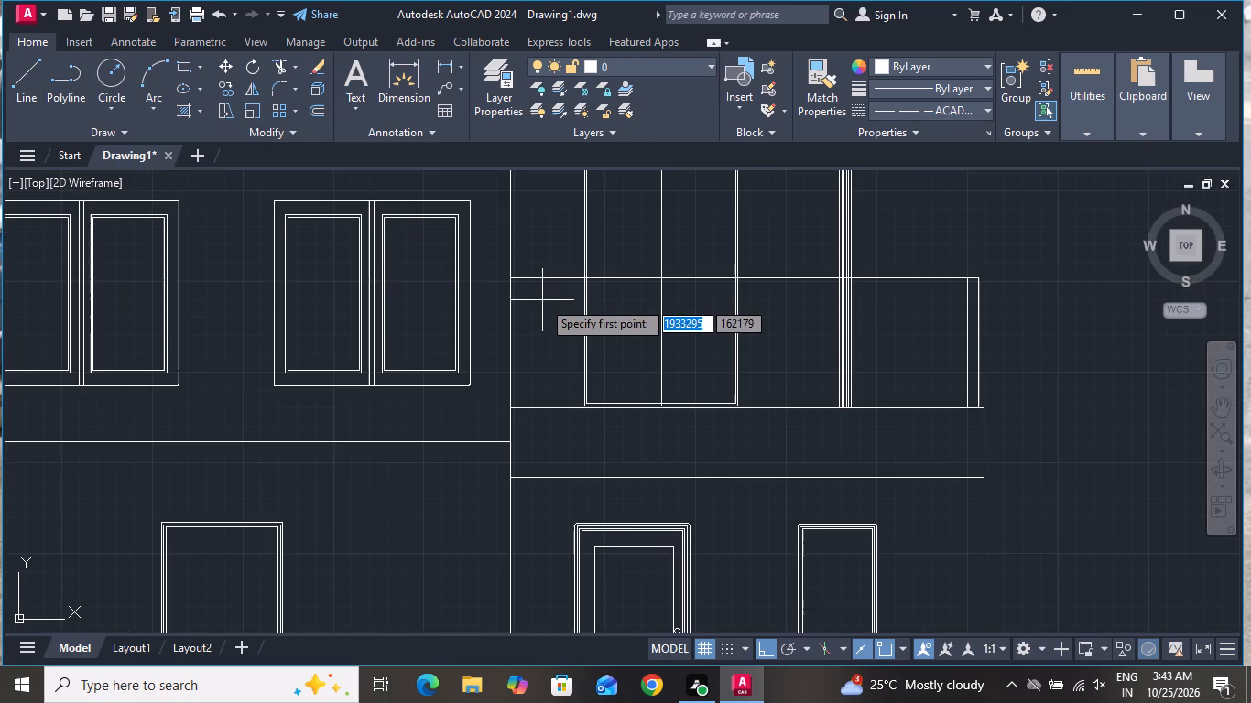
scroll(518, 286, "up", 2)
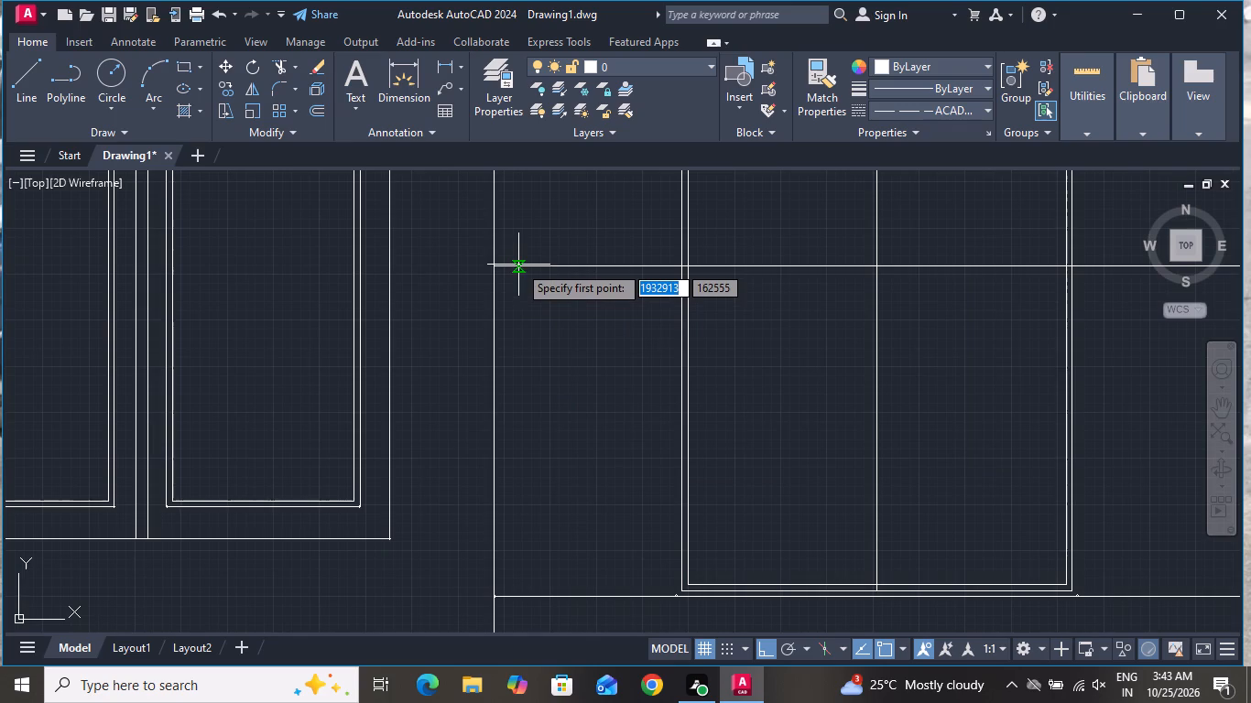
left_click(513, 267)
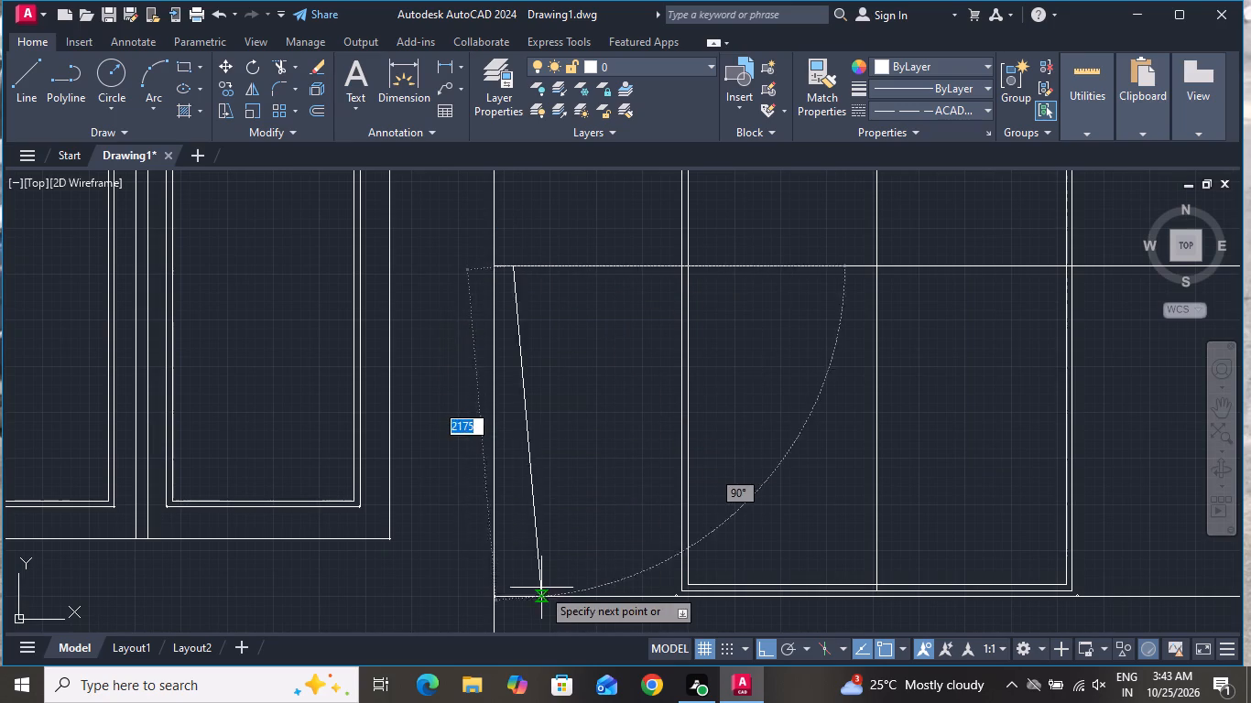
left_click(517, 592)
right_click(517, 592)
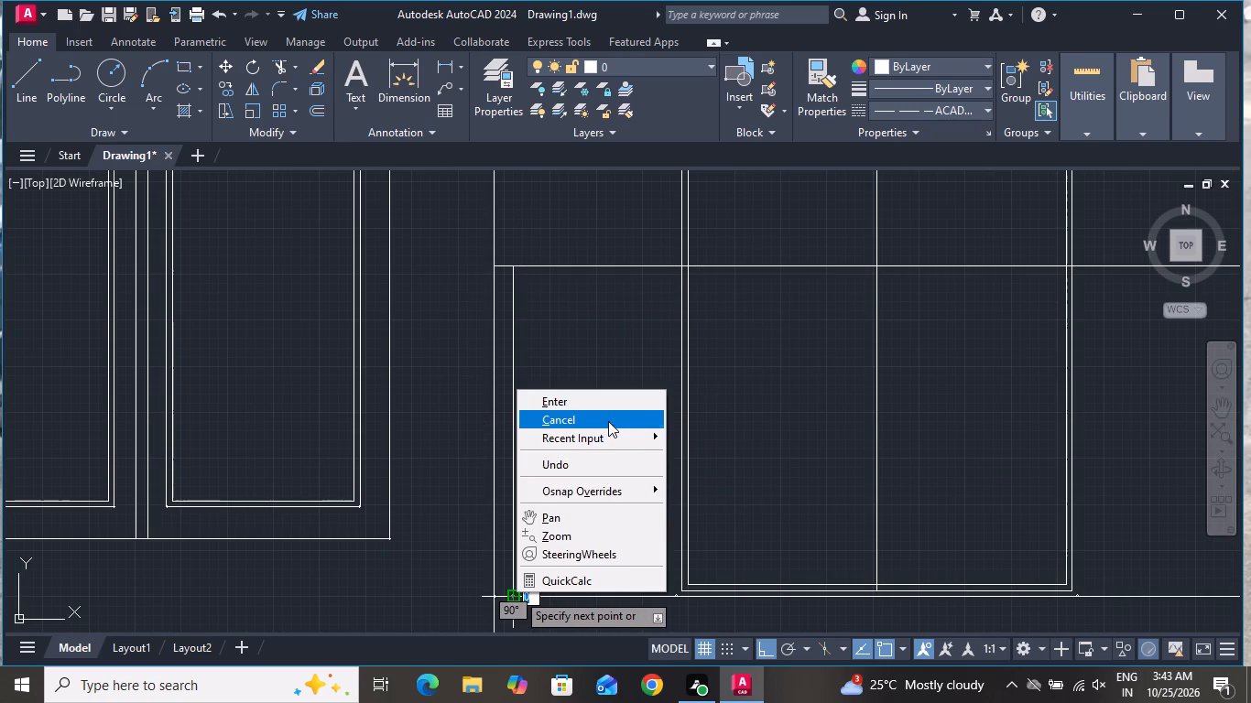
left_click(608, 421)
Draw a vertical railing post between the tall roof column and the outer posts, from the railing's top line to the side wing's top line.
scroll(598, 430, "down", 2)
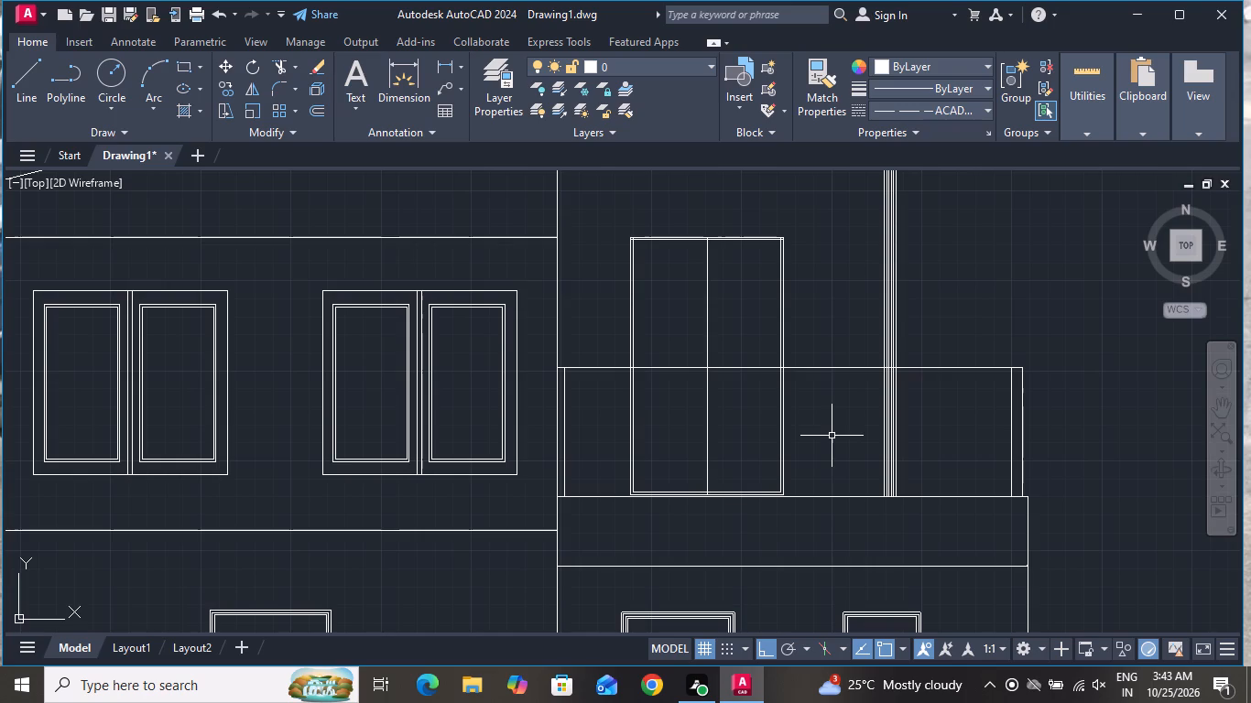
left_click(16, 72)
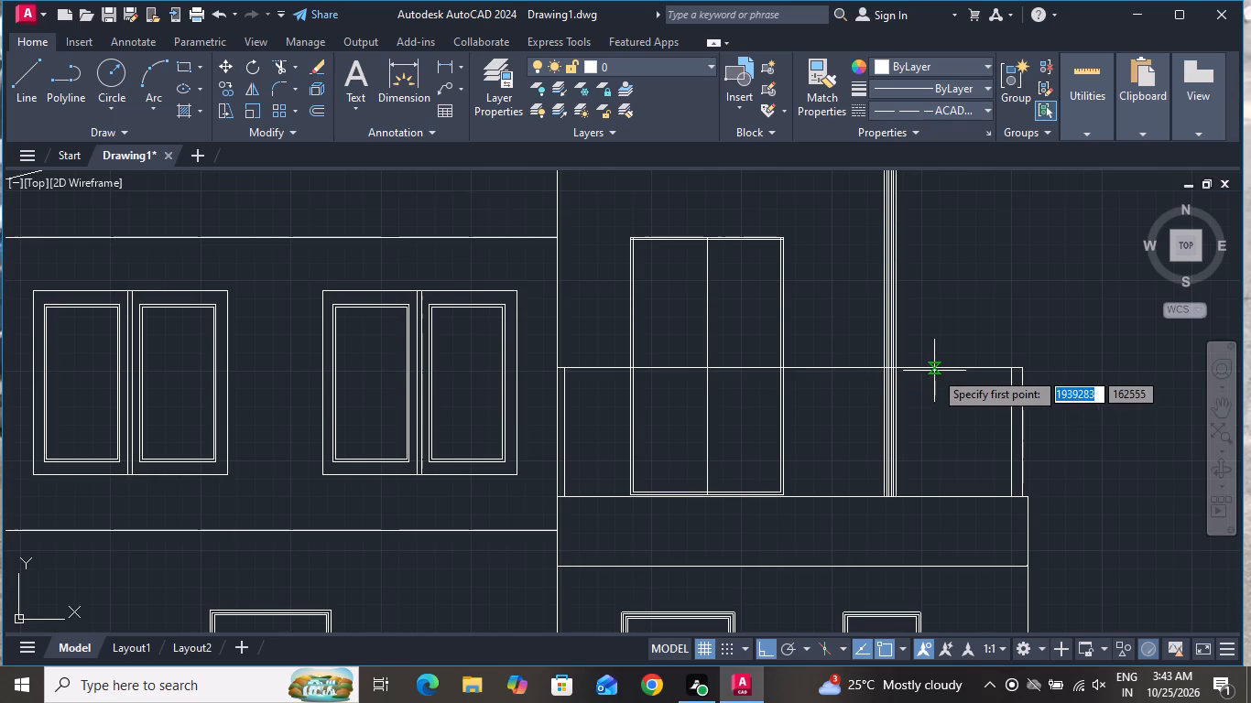
left_click(930, 368)
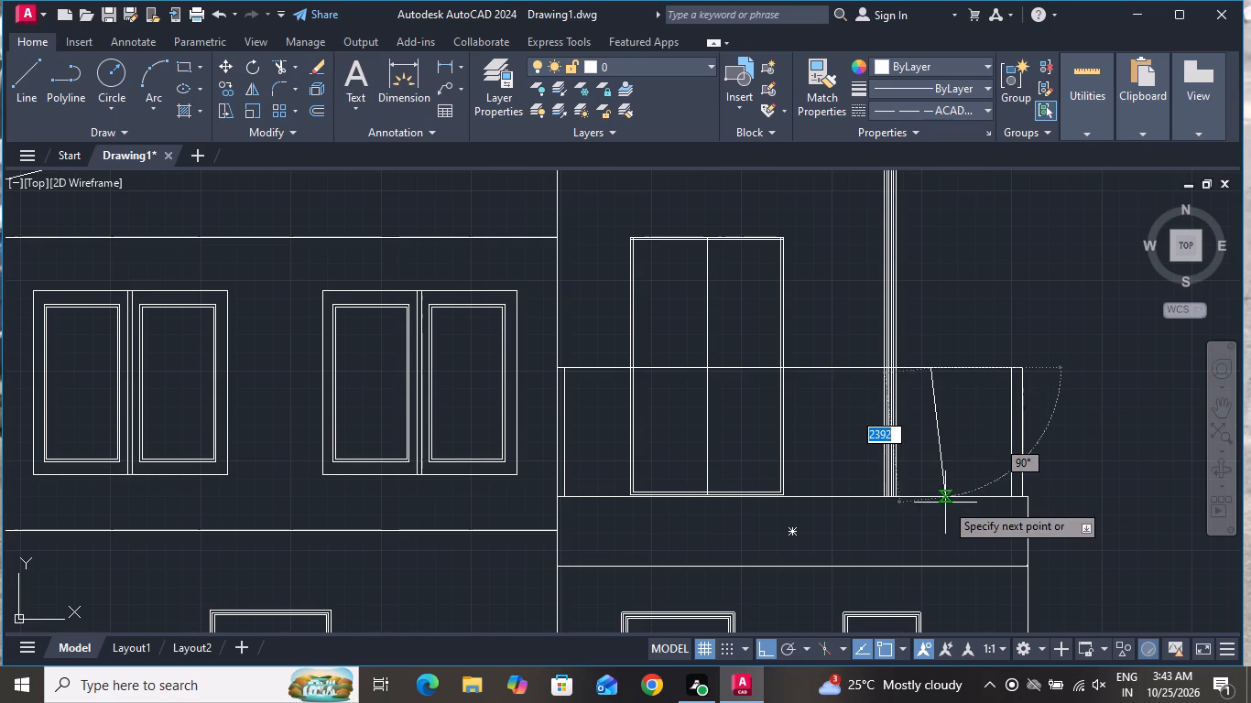
left_click(935, 498)
right_click(935, 498)
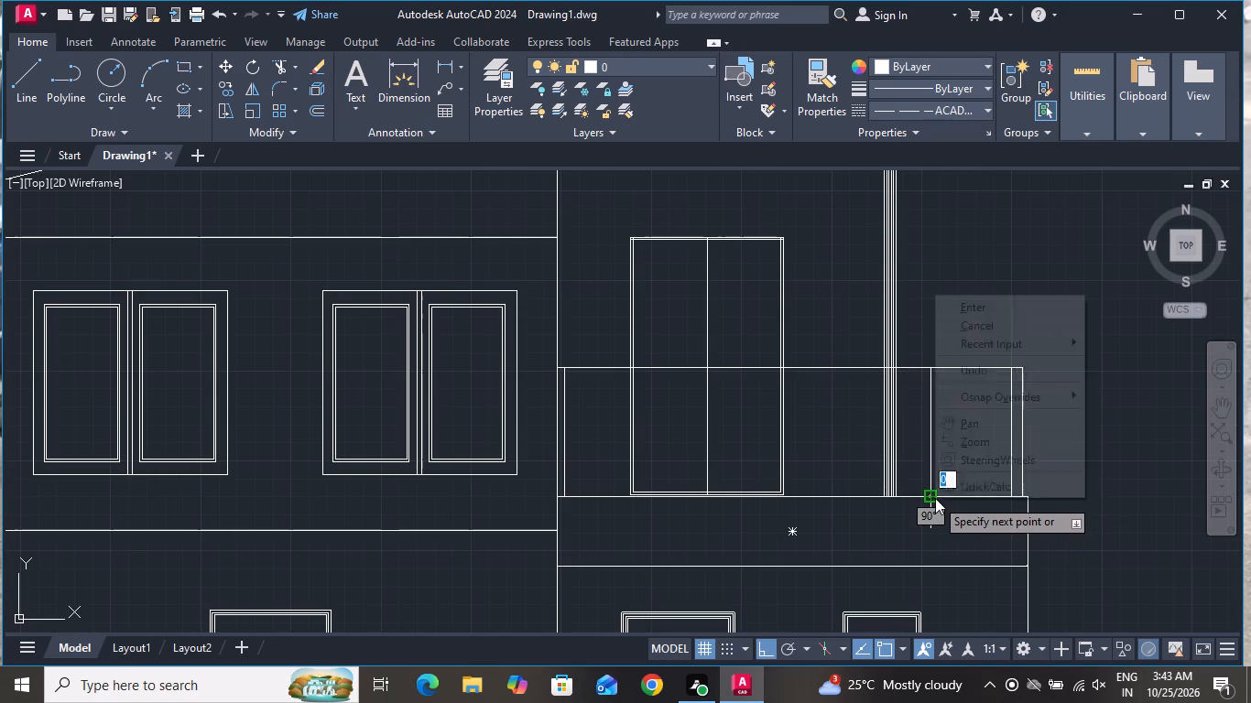
left_click(992, 325)
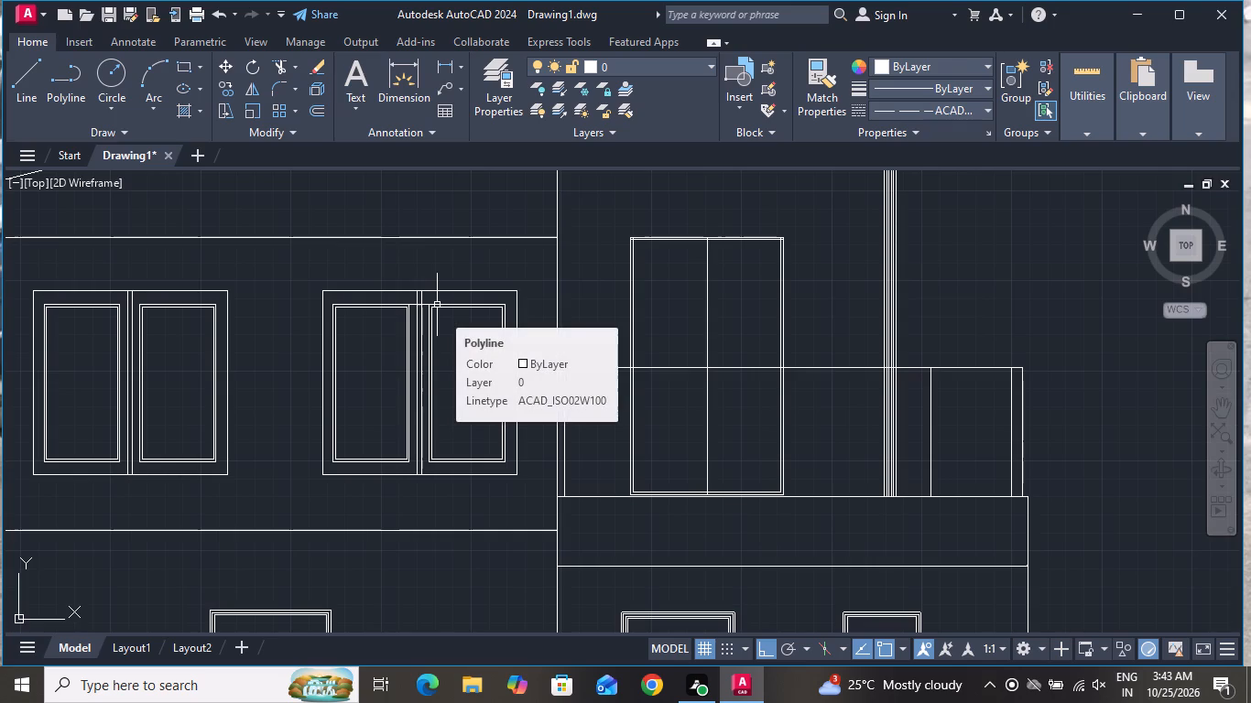
Draw a horizontal rail about 8,065 long just below the railing's top line, from the main wall to the outermost post.
left_click(30, 74)
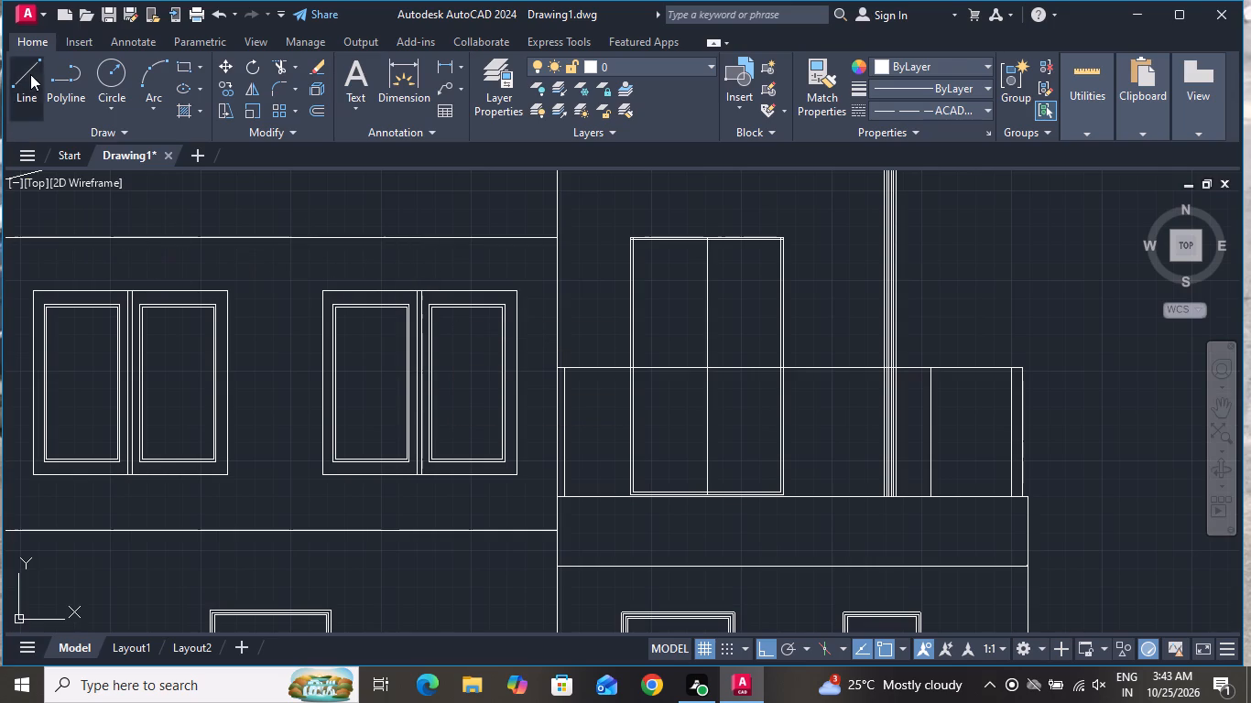
scroll(568, 385, "up", 2)
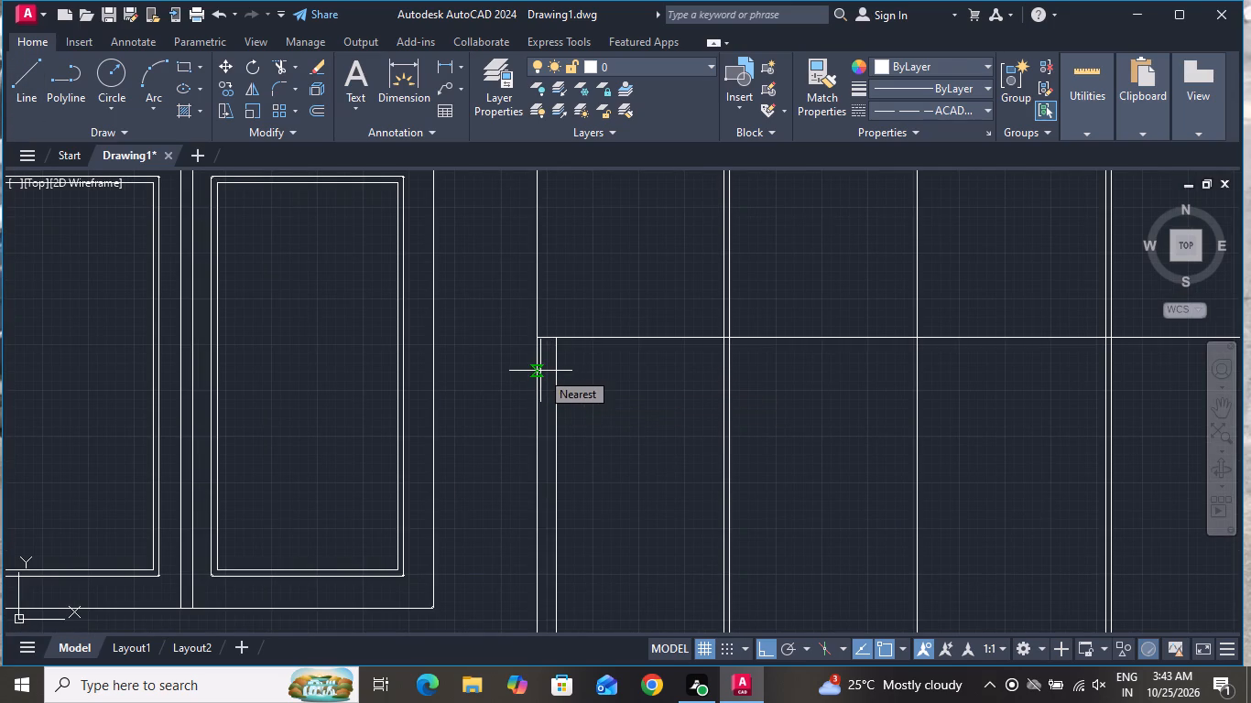
scroll(540, 371, "up", 1)
left_click(531, 373)
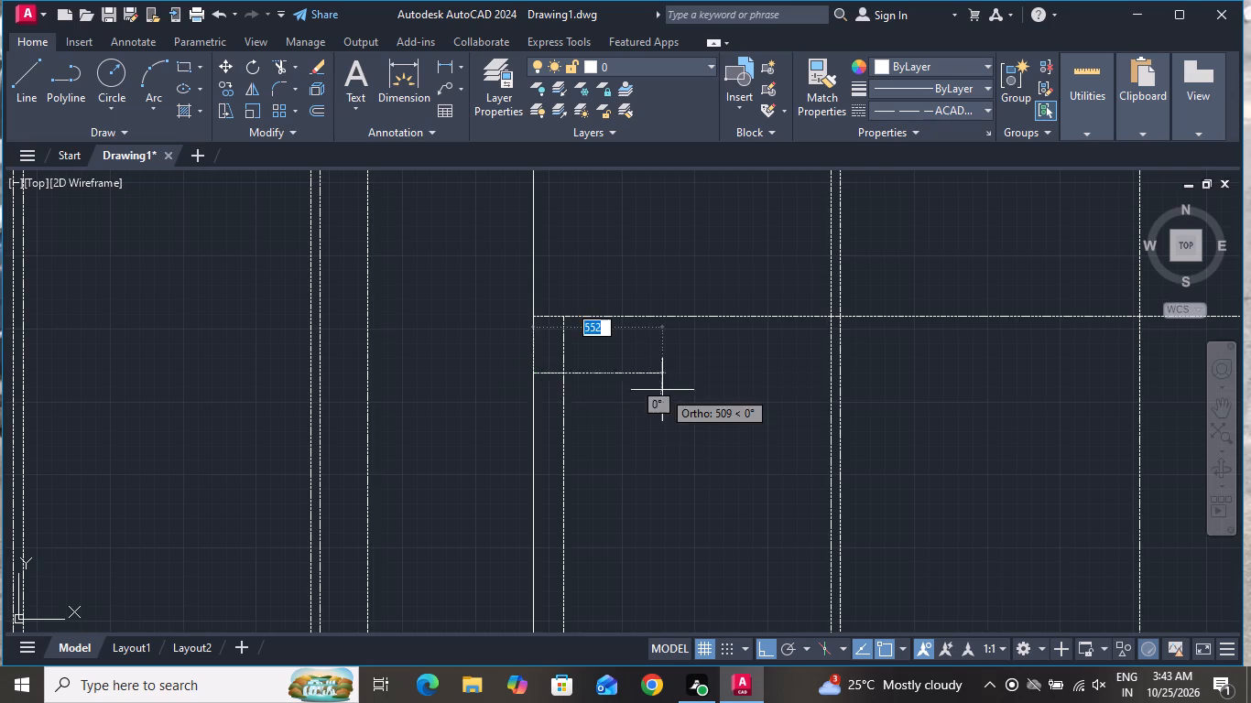
scroll(691, 395, "down", 3)
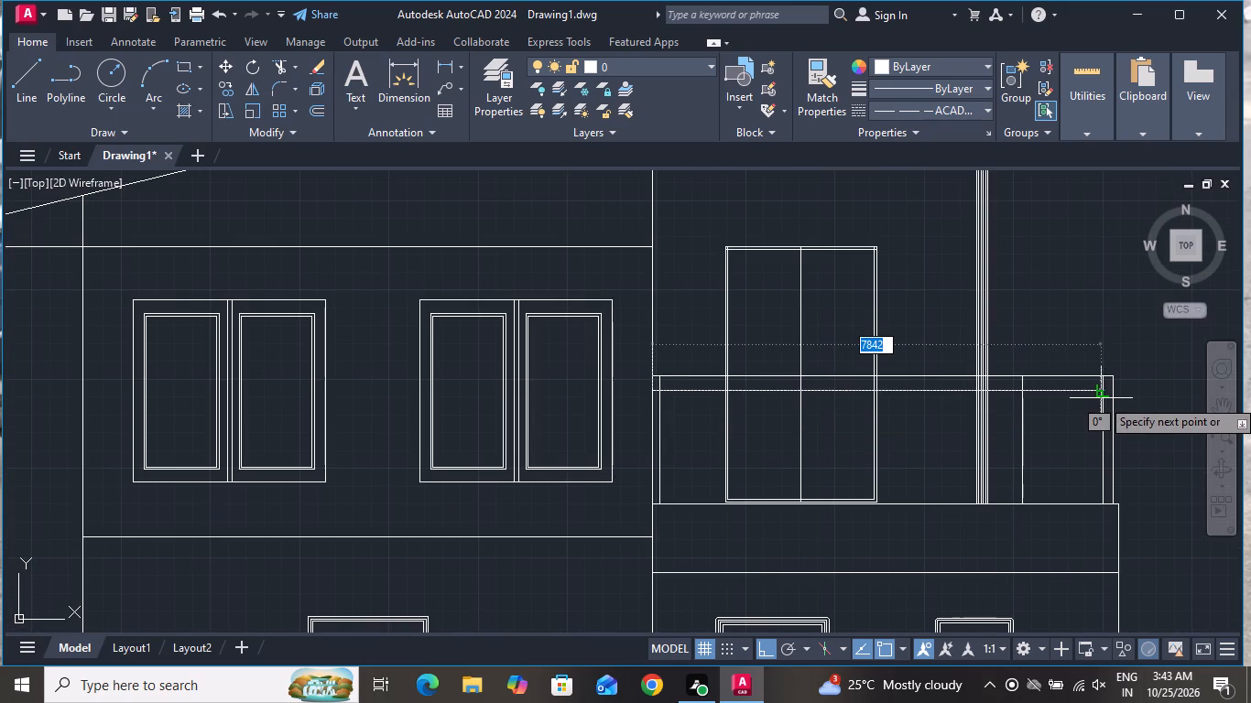
scroll(1101, 398, "up", 2)
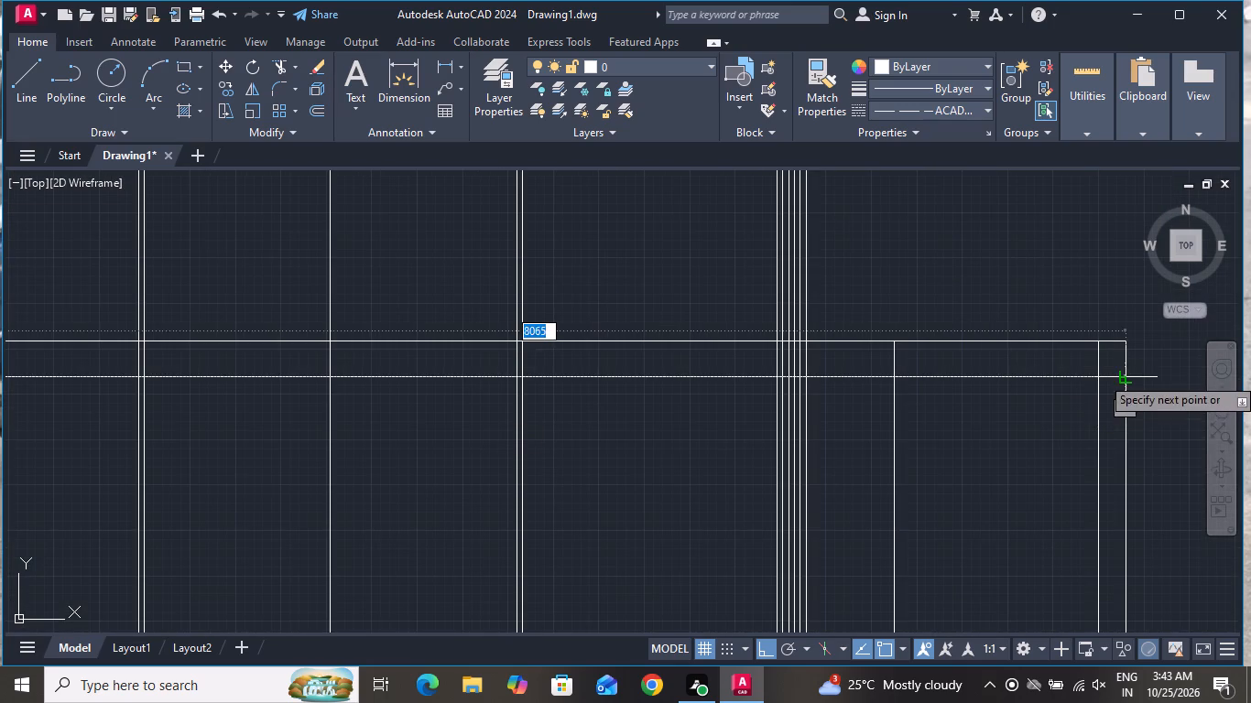
left_click(1124, 376)
right_click(1124, 376)
left_click(1156, 404)
Draw another horizontal rail about 8,065 long, a little below the previous rail, from the main wall to the outermost post.
scroll(1091, 424, "down", 2)
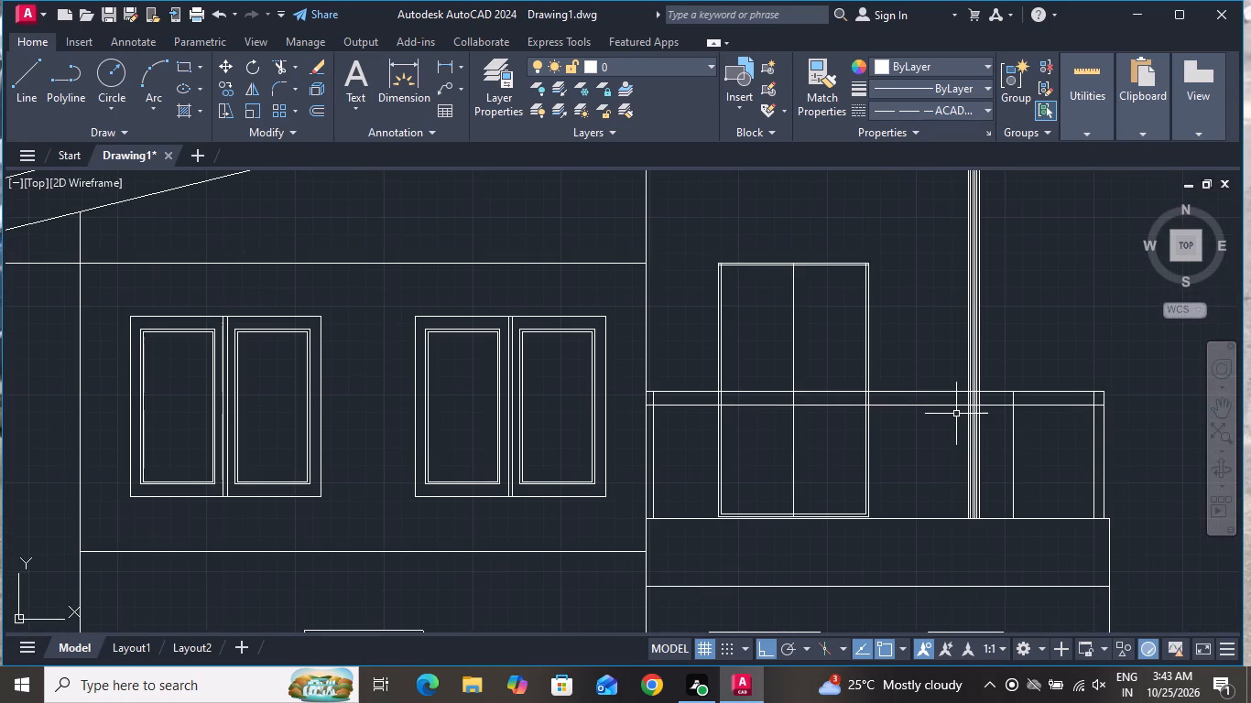
scroll(952, 413, "down", 1)
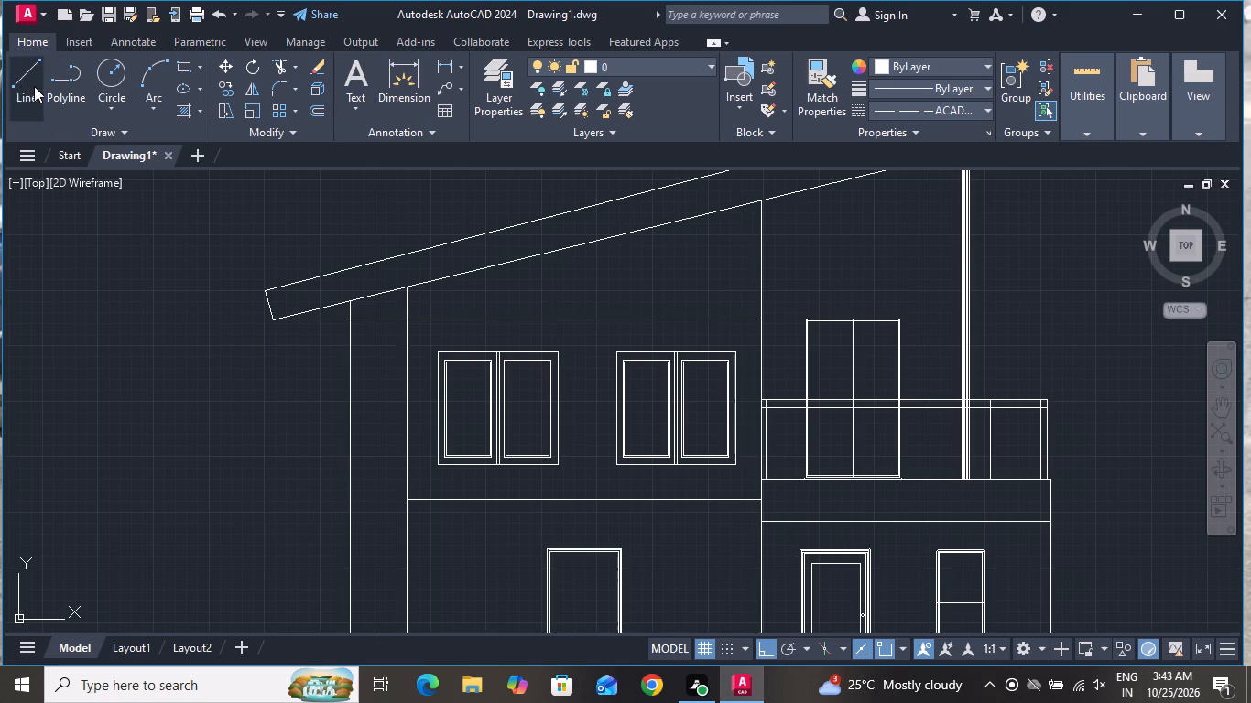
left_click(20, 86)
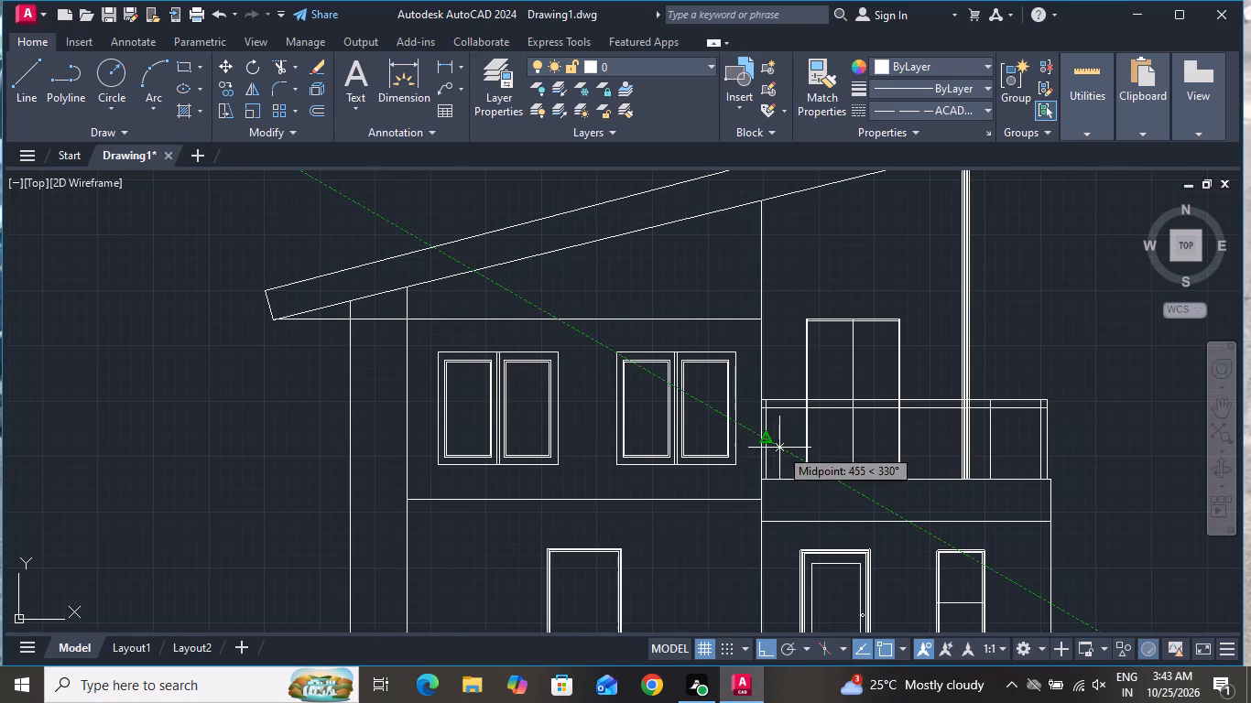
scroll(745, 448, "up", 2)
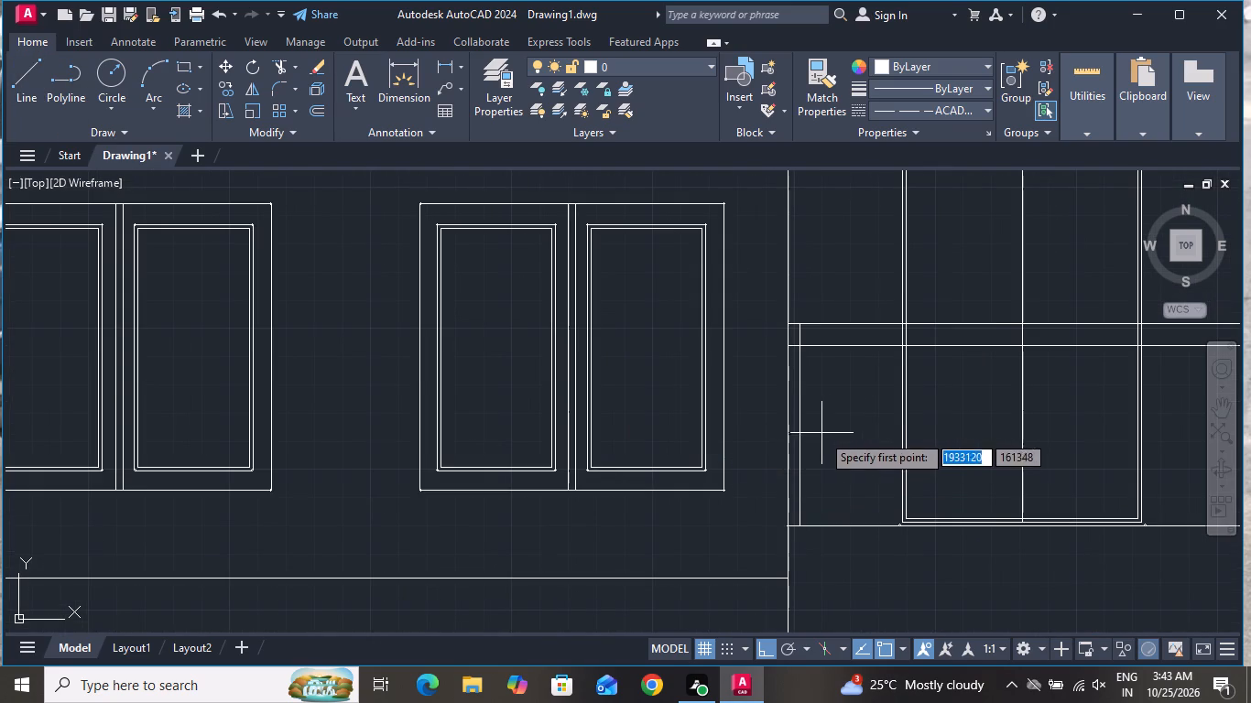
scroll(808, 366, "up", 1)
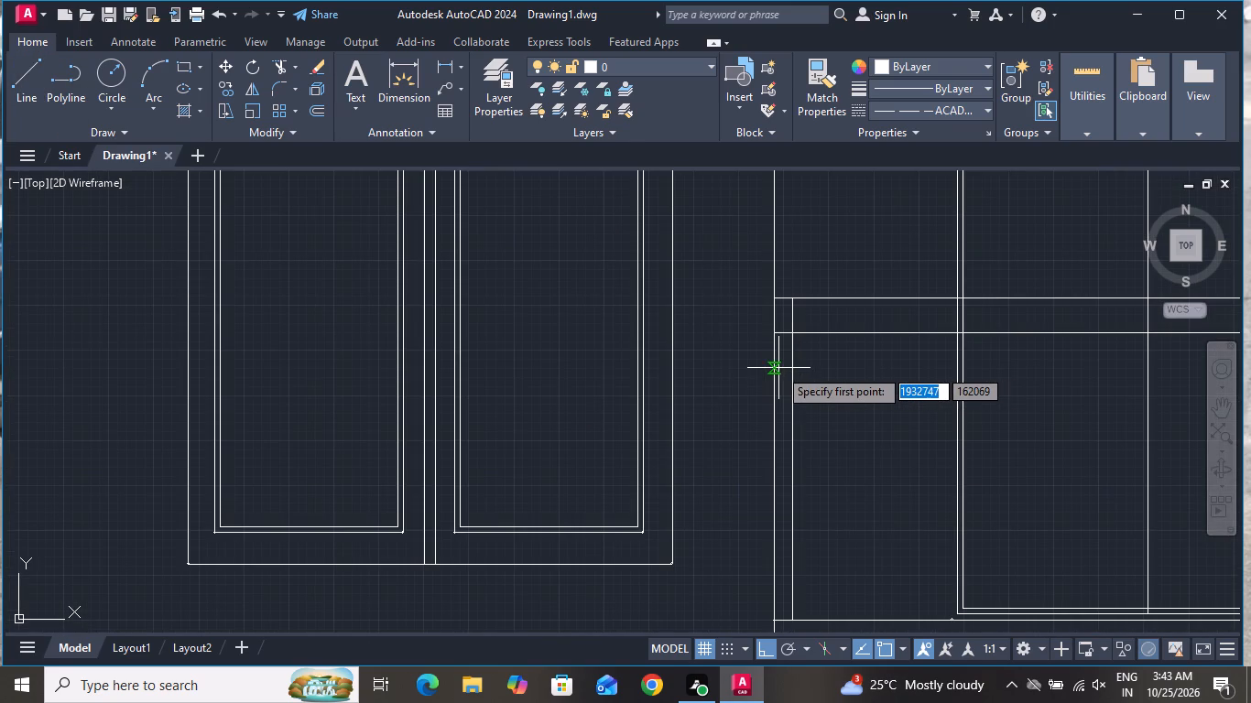
left_click(774, 365)
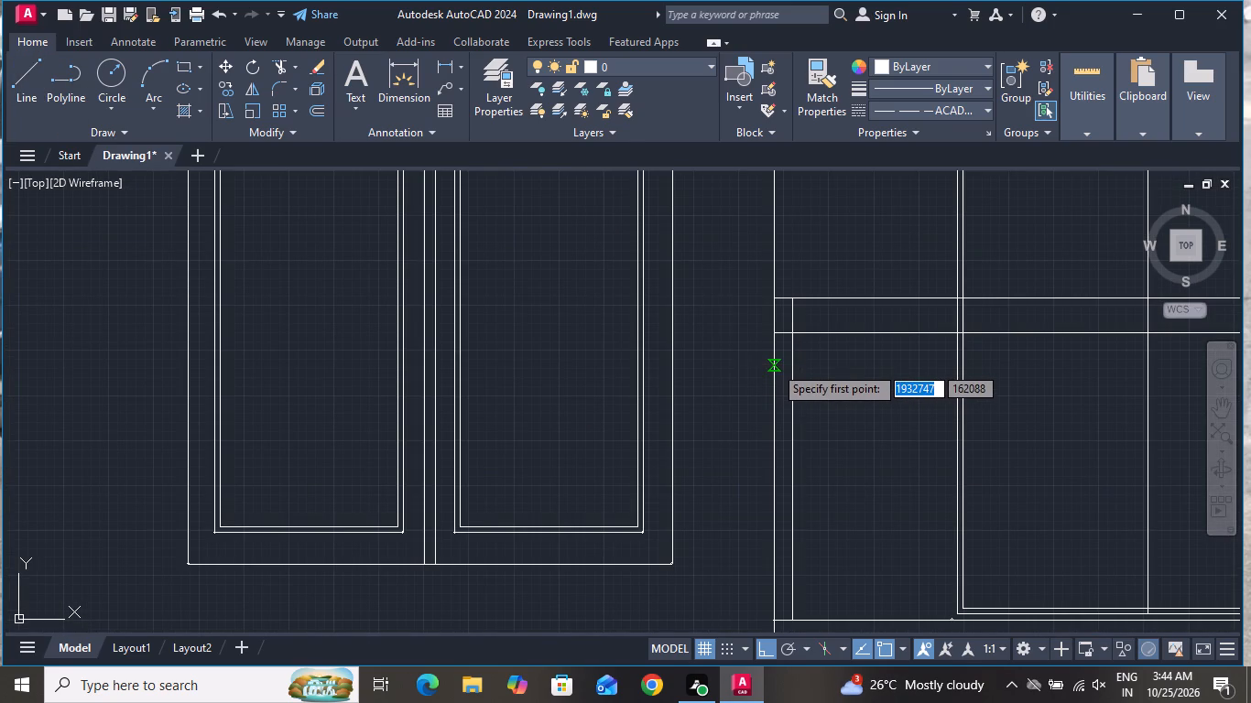
scroll(879, 382, "down", 4)
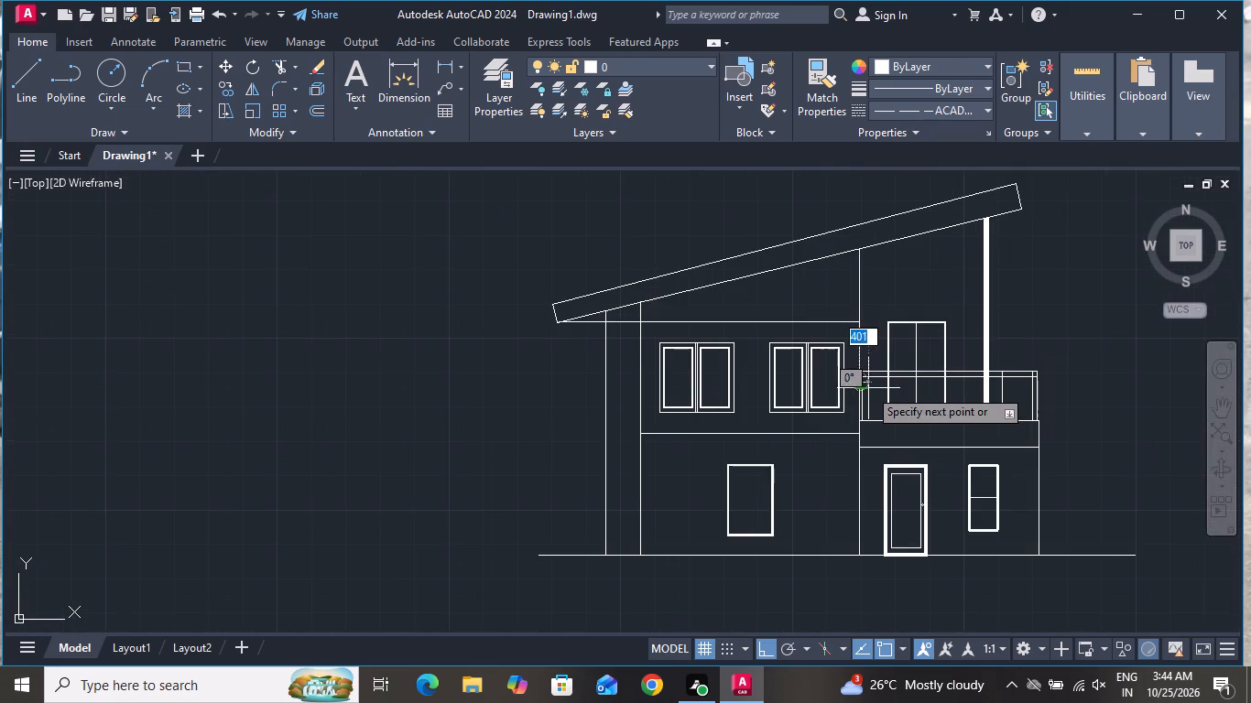
scroll(924, 387, "down", 2)
scroll(977, 382, "up", 3)
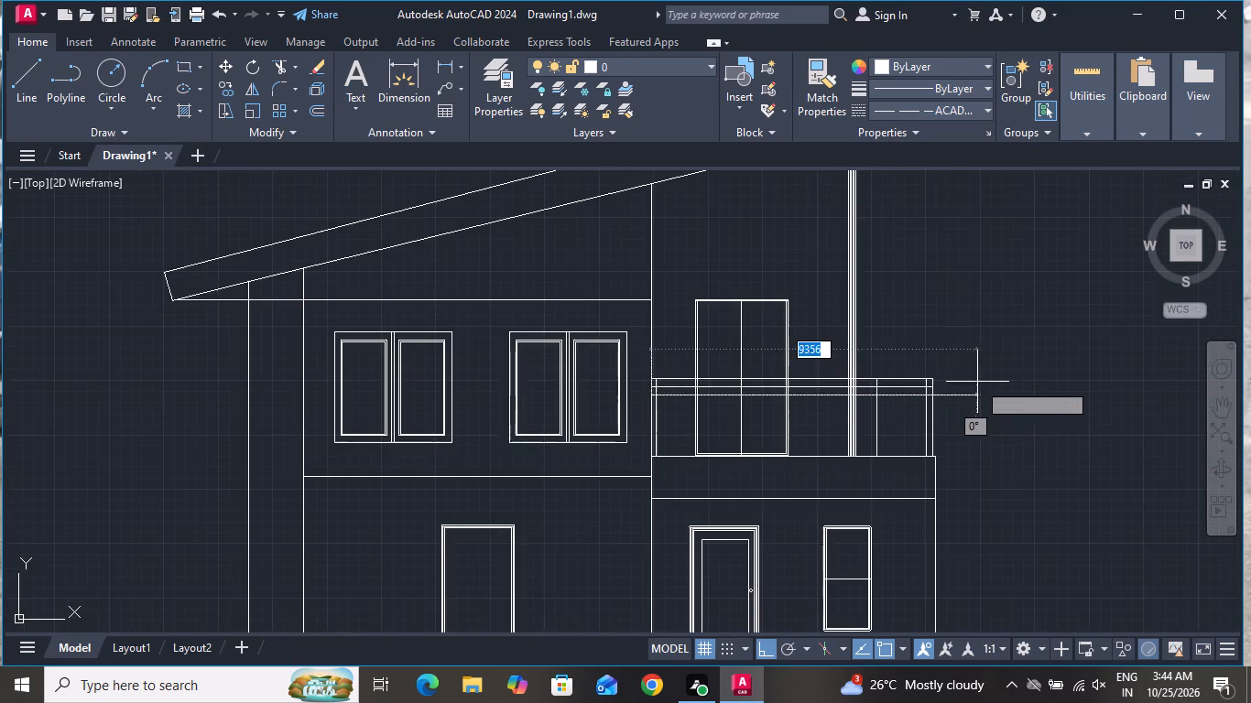
scroll(942, 400, "up", 3)
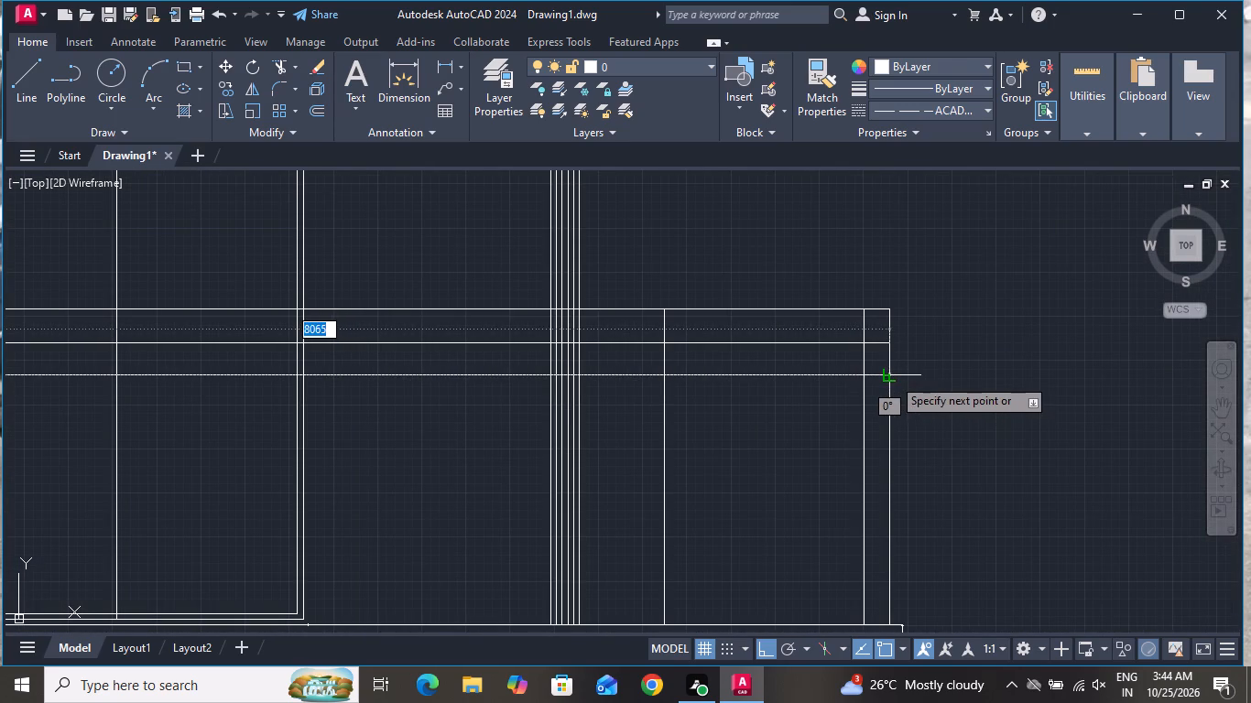
left_click(892, 376)
right_click(892, 376)
left_click(953, 388)
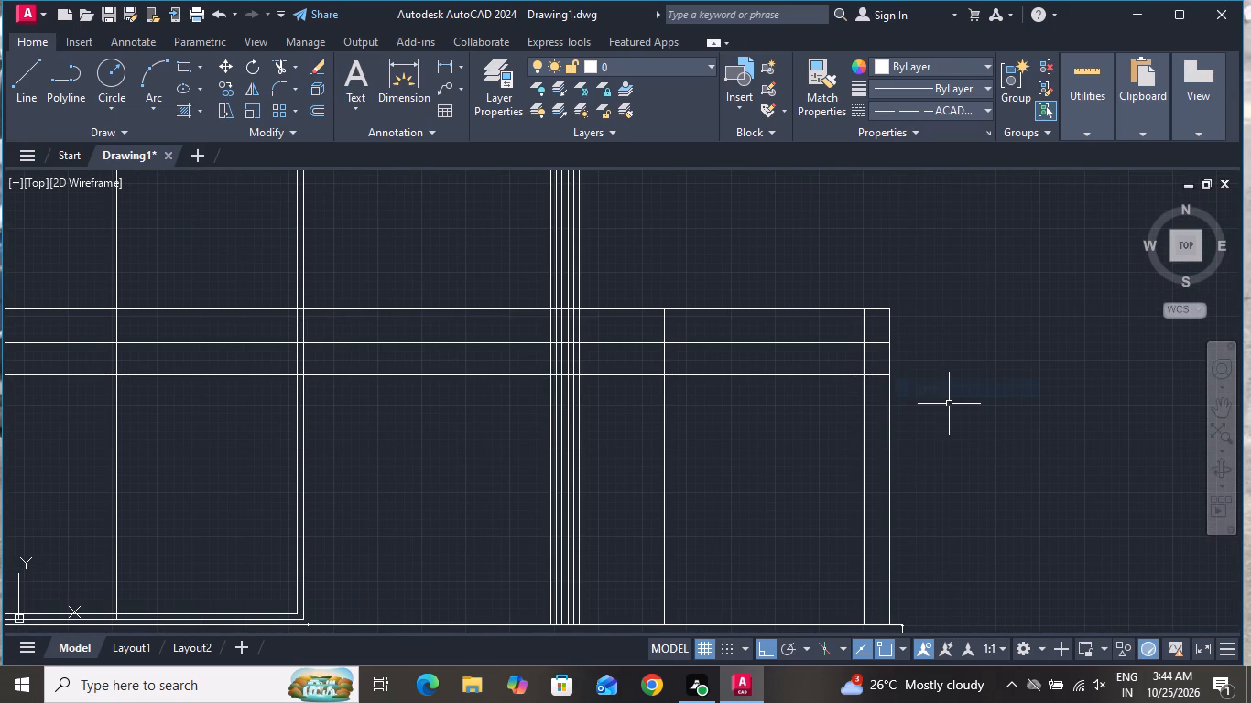
Draw a third horizontal rail below the previous two, from the main wall to the railing's outermost post.
scroll(949, 405, "down", 3)
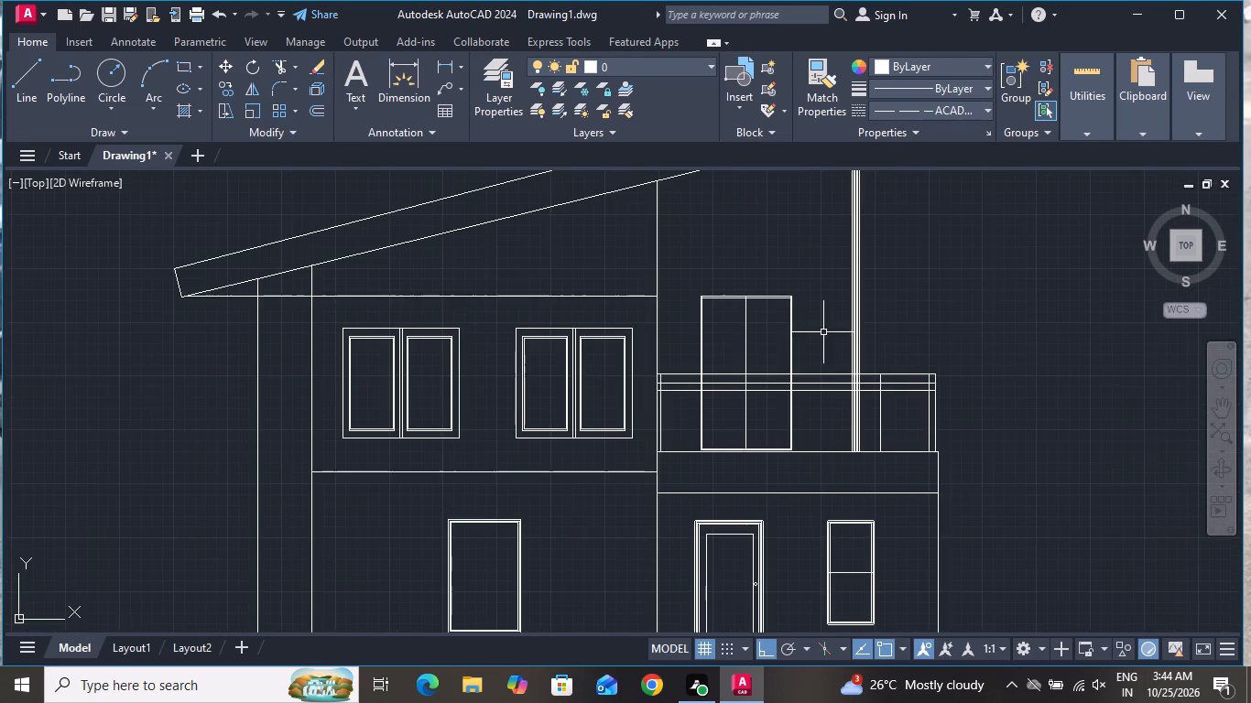
left_click(28, 83)
scroll(658, 396, "up", 2)
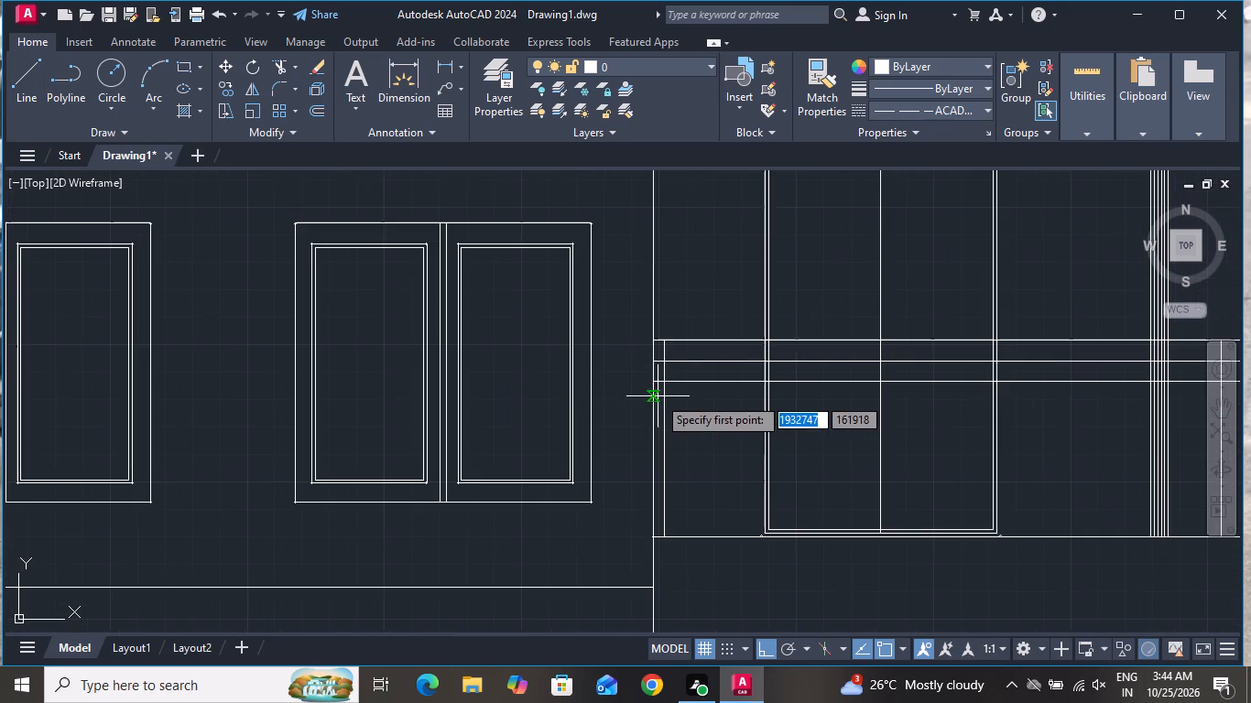
left_click(653, 402)
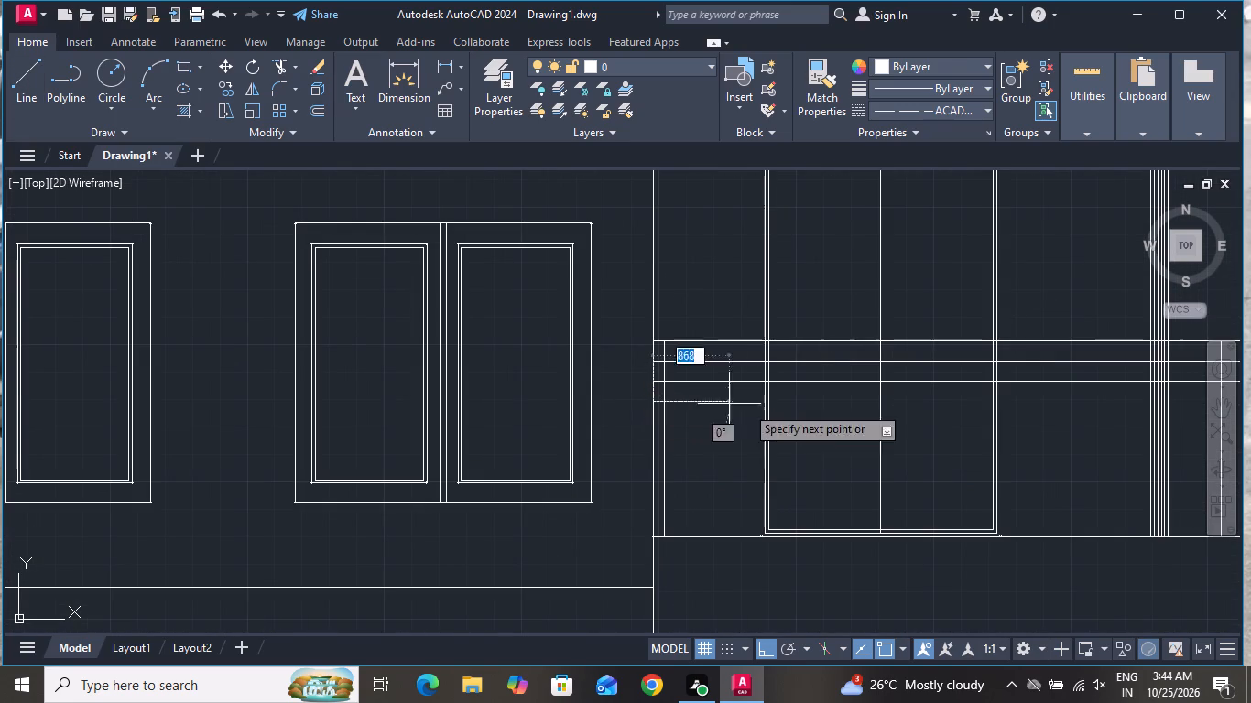
scroll(816, 411, "down", 2)
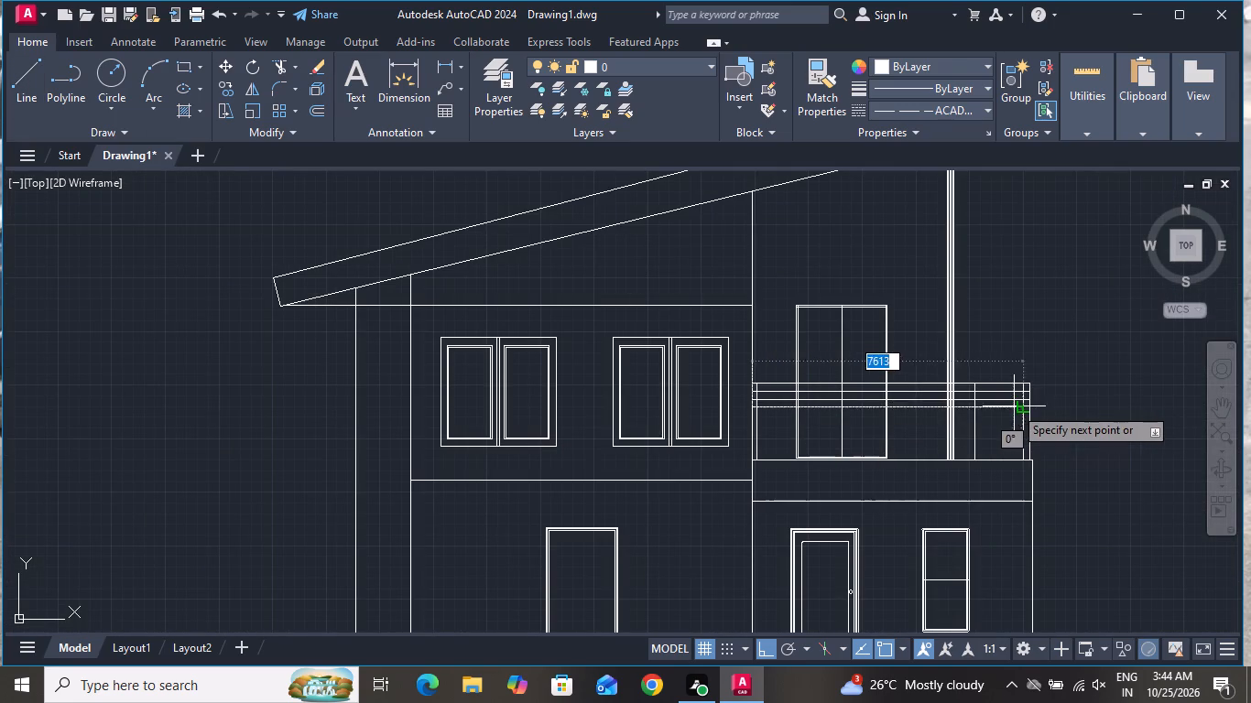
scroll(1065, 406, "up", 3)
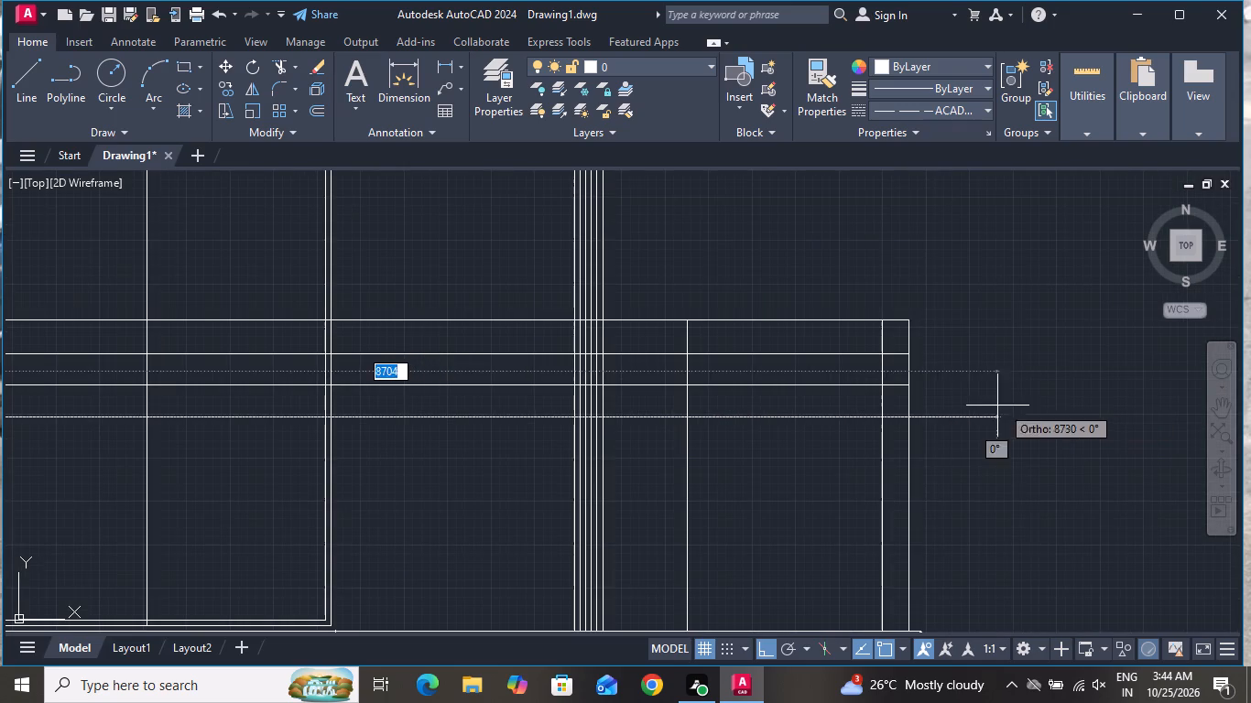
left_click(912, 418)
right_click(912, 419)
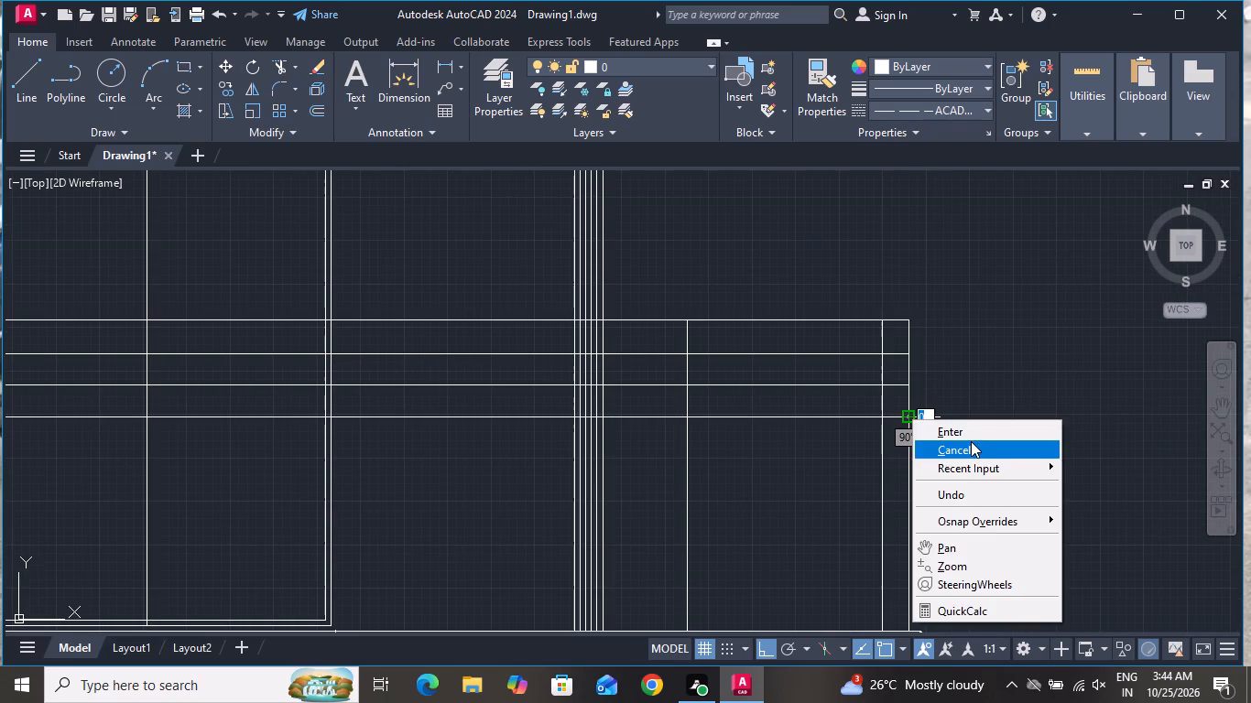
left_click(987, 454)
Draw a fourth horizontal rail a little below the third, from the main wall to the railing's outermost post.
scroll(854, 434, "down", 1)
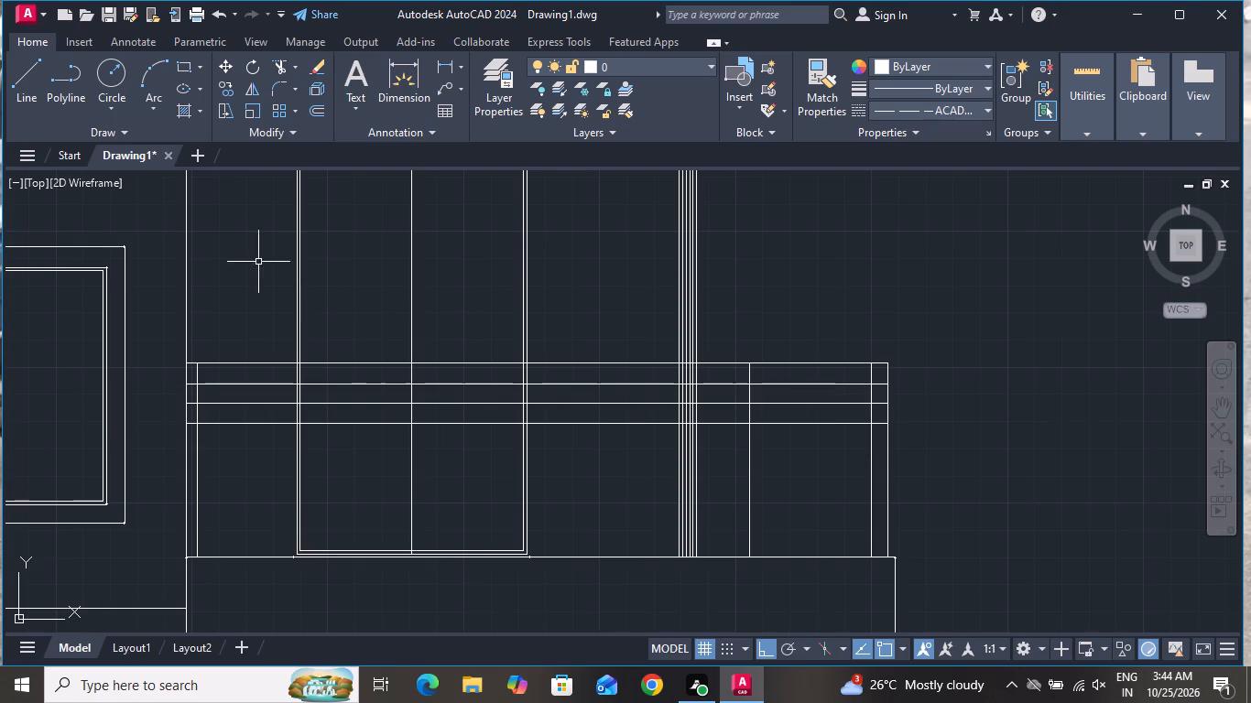
left_click(13, 92)
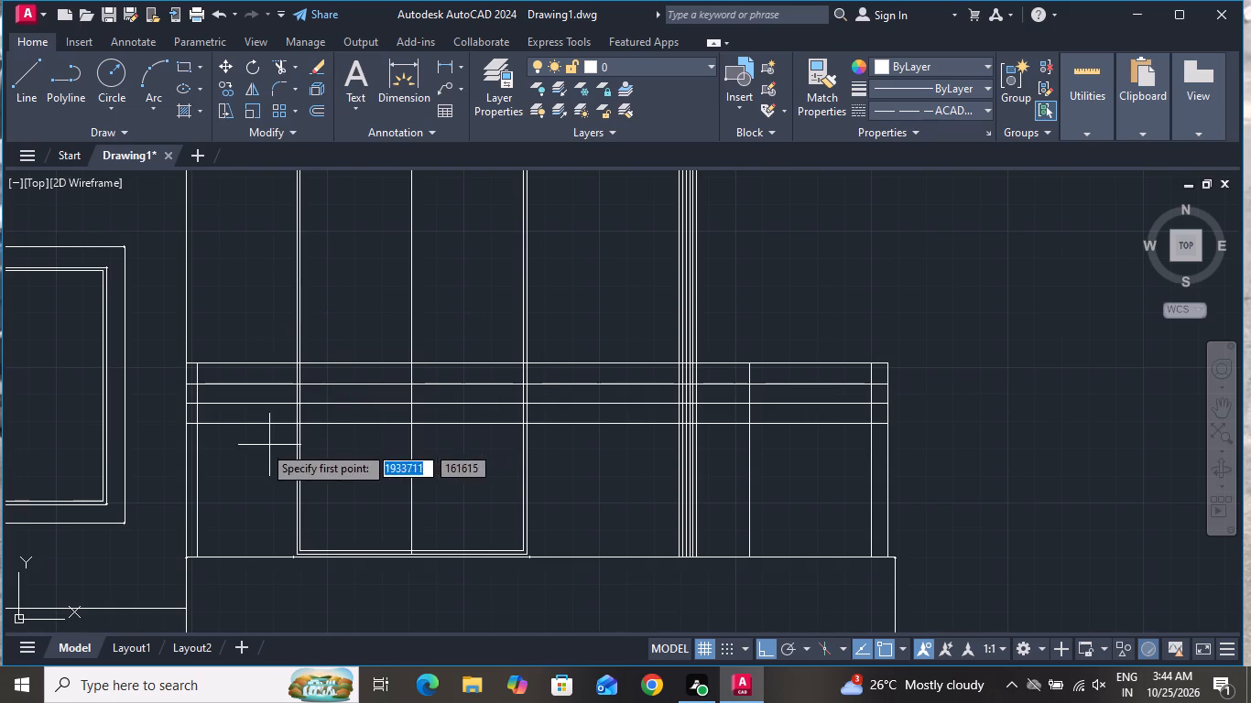
left_click(185, 441)
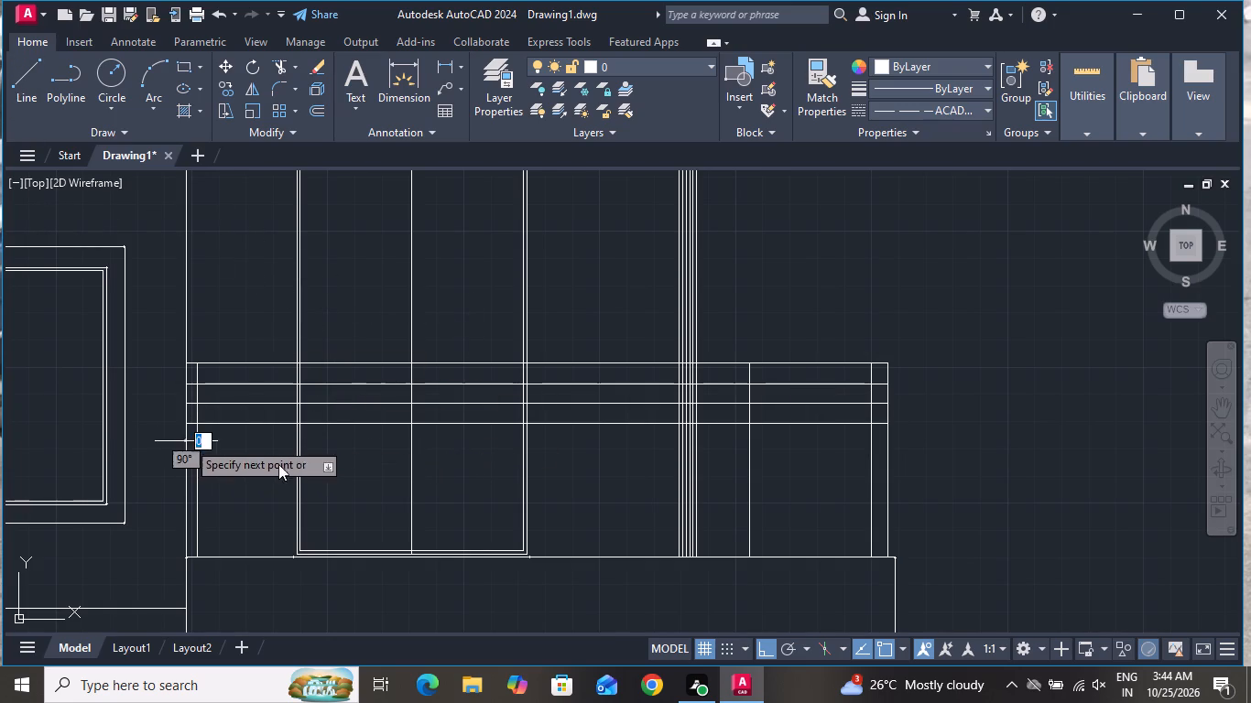
left_click(890, 440)
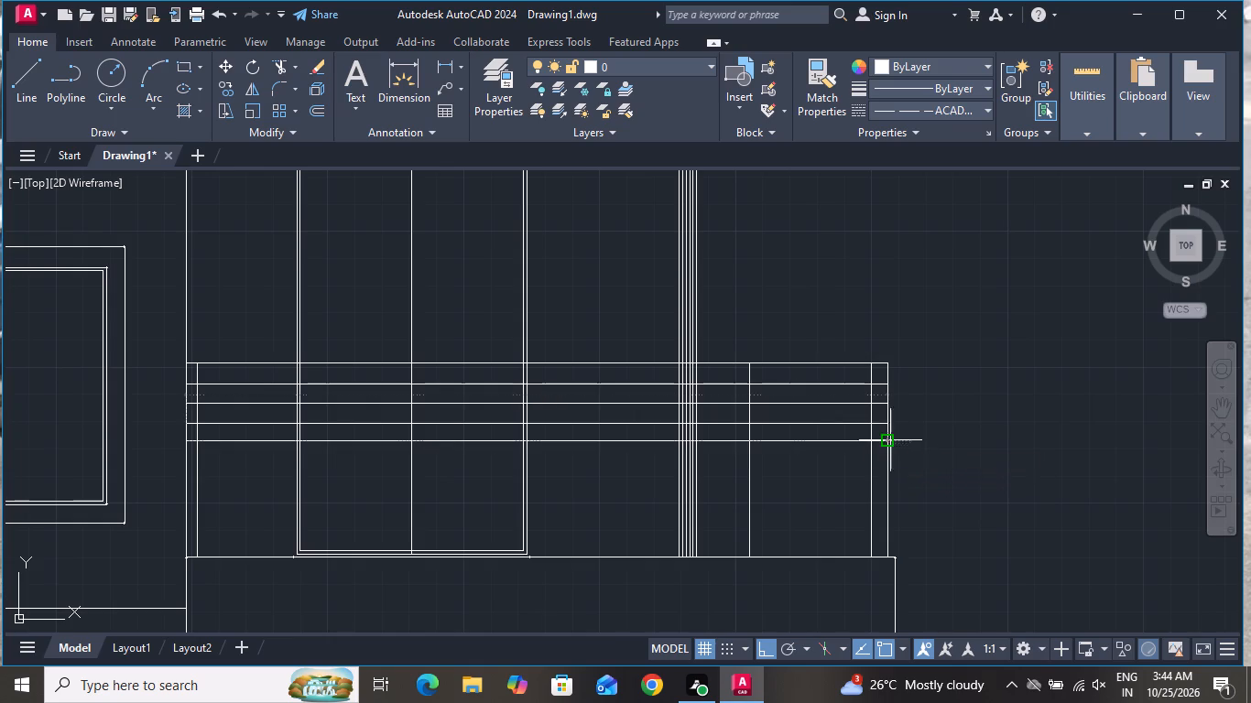
right_click(890, 441)
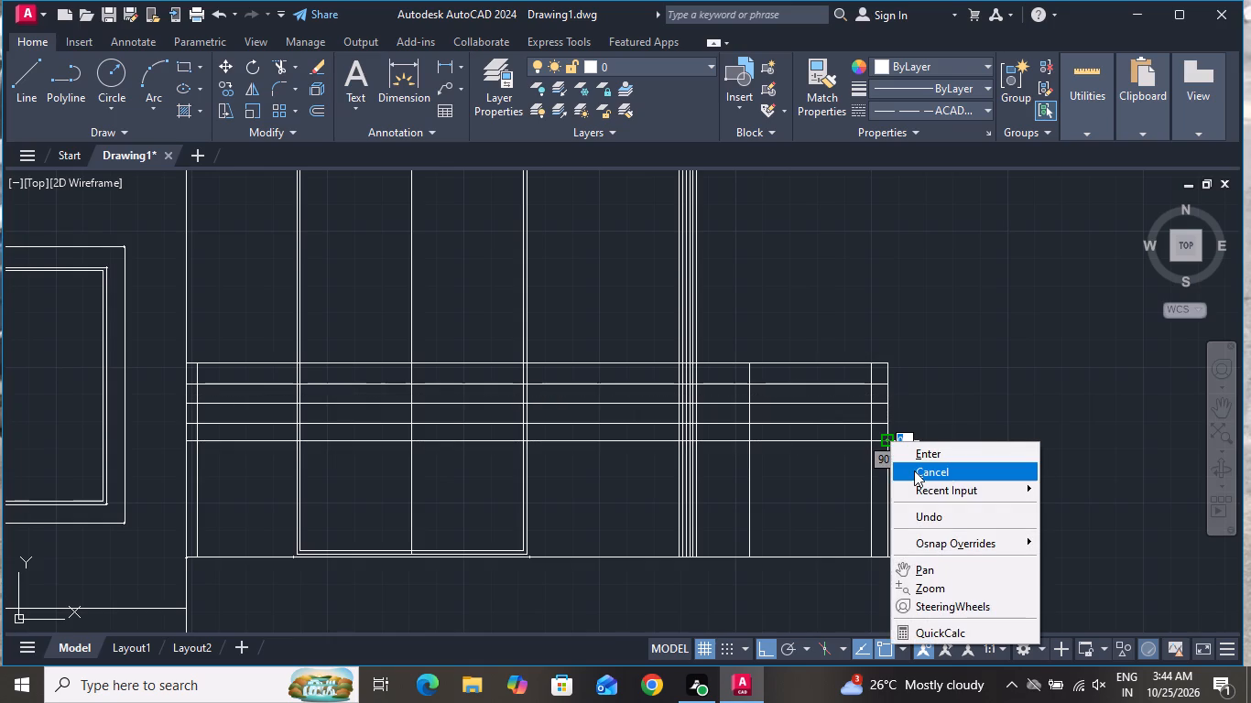
left_click(914, 471)
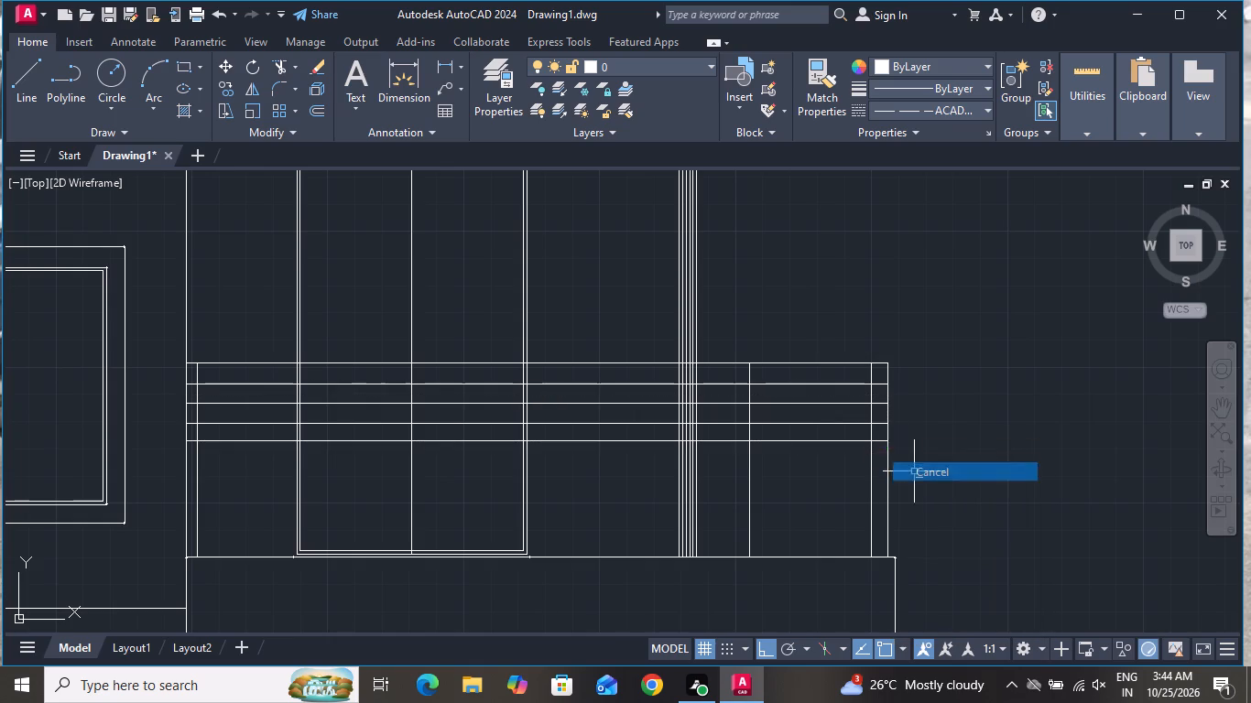
Draw a fifth horizontal rail below the fourth, from the main wall to the railing's outermost post.
left_click(16, 76)
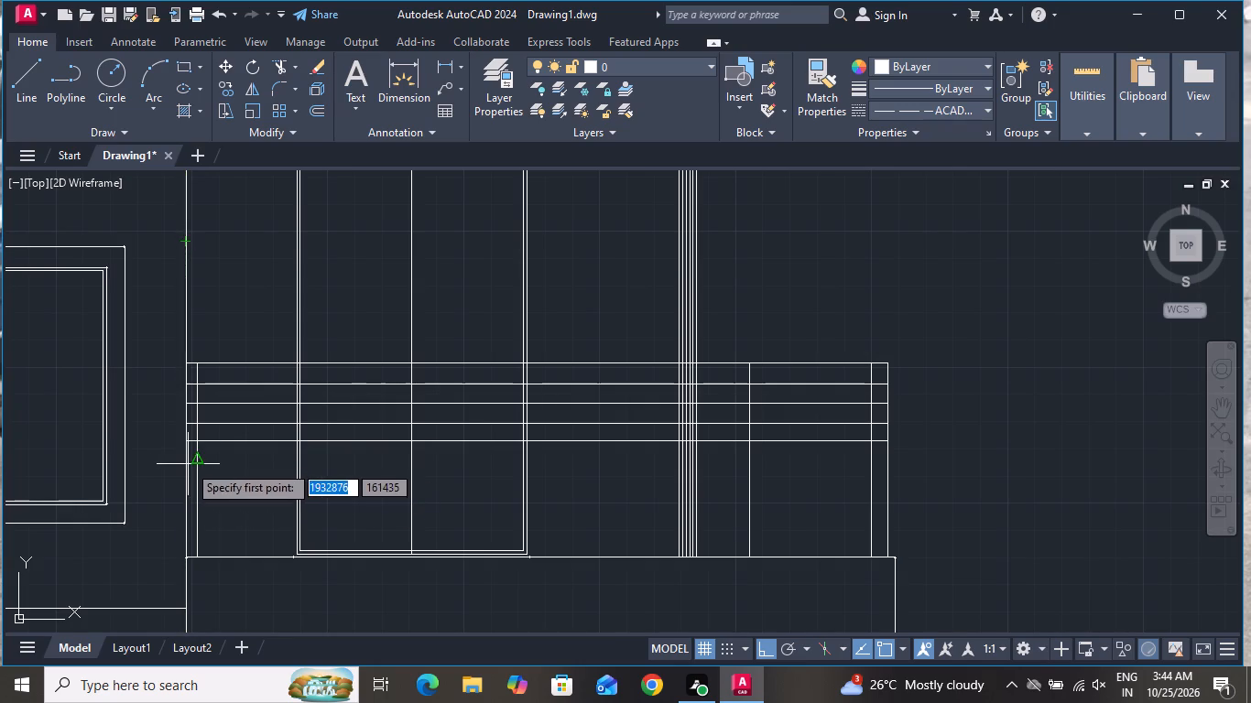
left_click(188, 464)
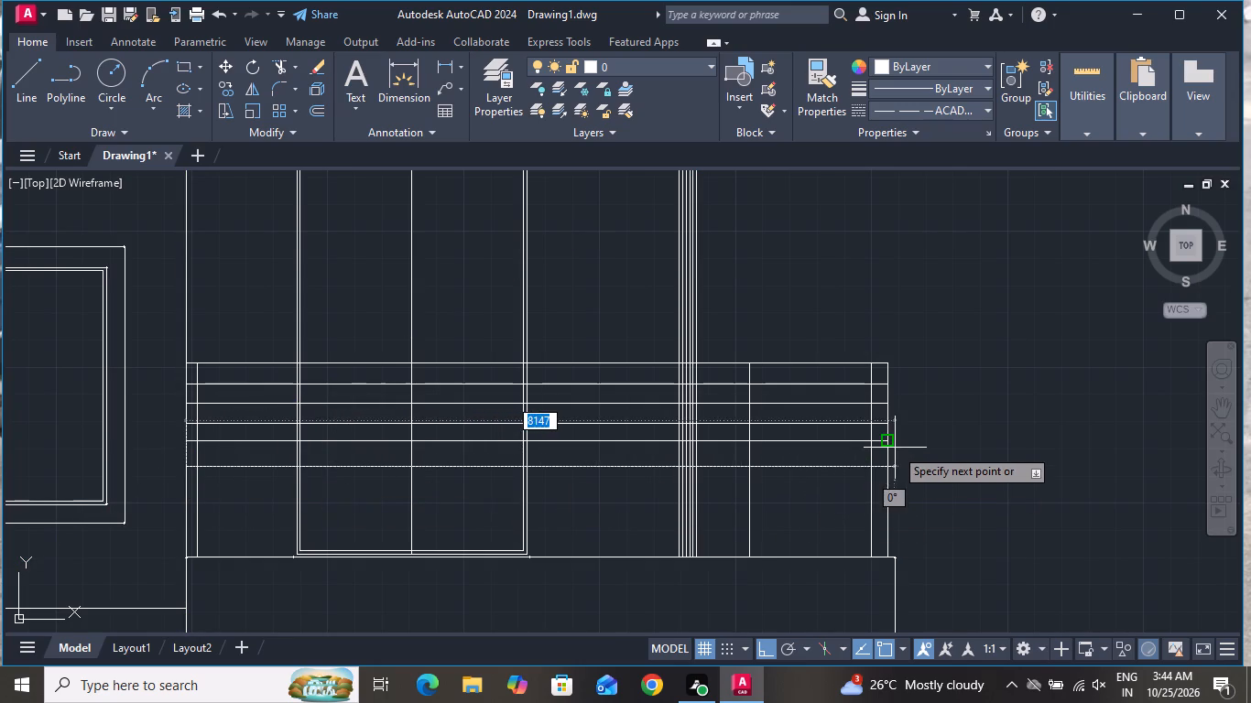
left_click(889, 472)
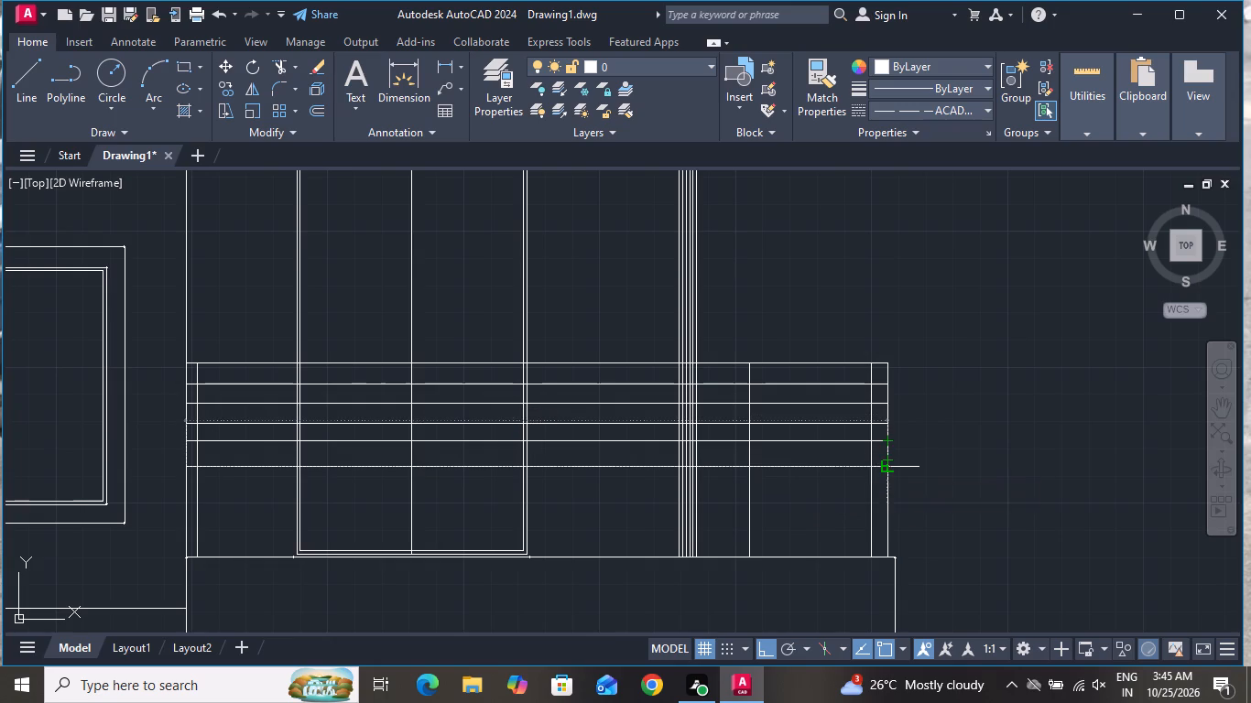
right_click(889, 473)
left_click(966, 308)
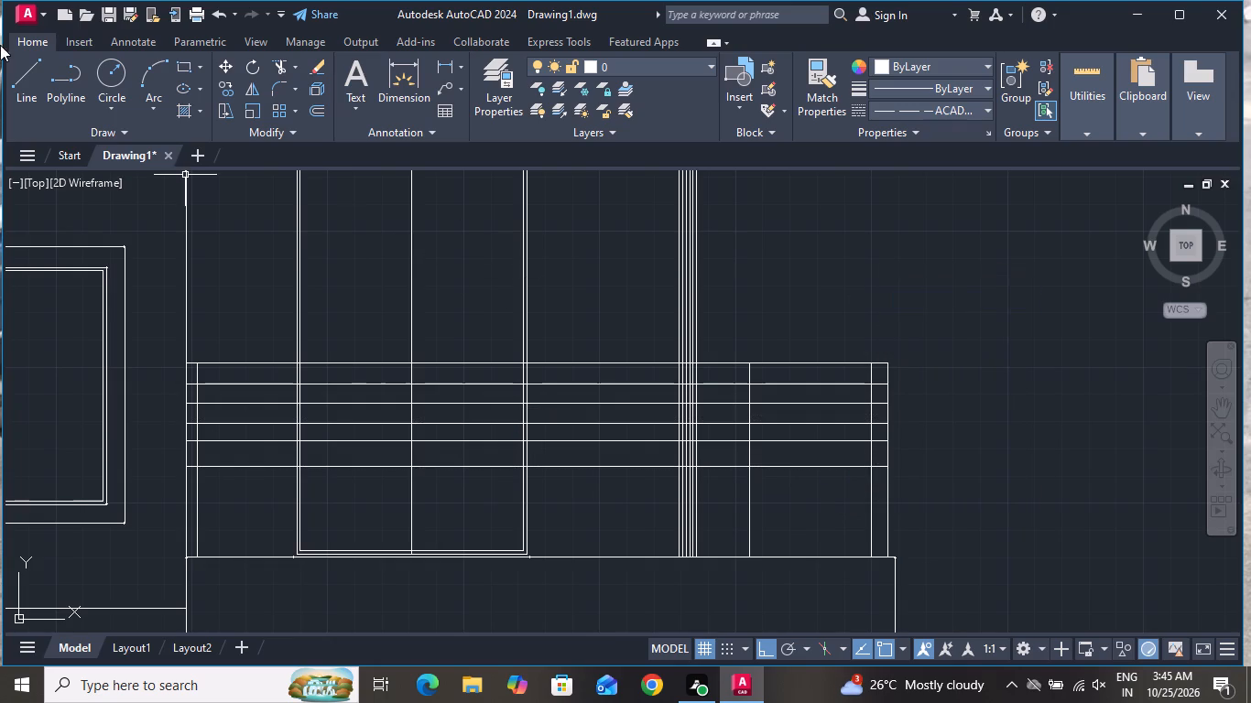
Draw a sixth horizontal rail about 8,065 long, just below the fifth, from the main wall to the outermost post.
left_click(18, 66)
scroll(165, 480, "up", 1)
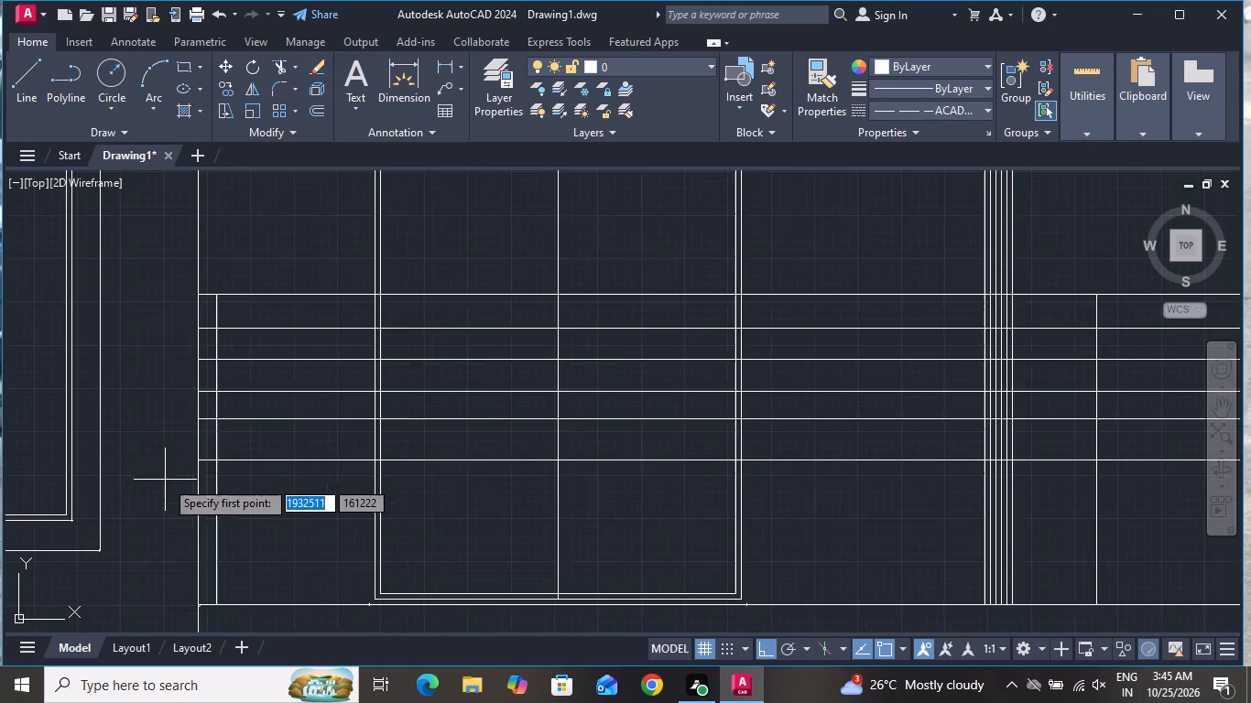
scroll(165, 480, "up", 1)
left_click(192, 485)
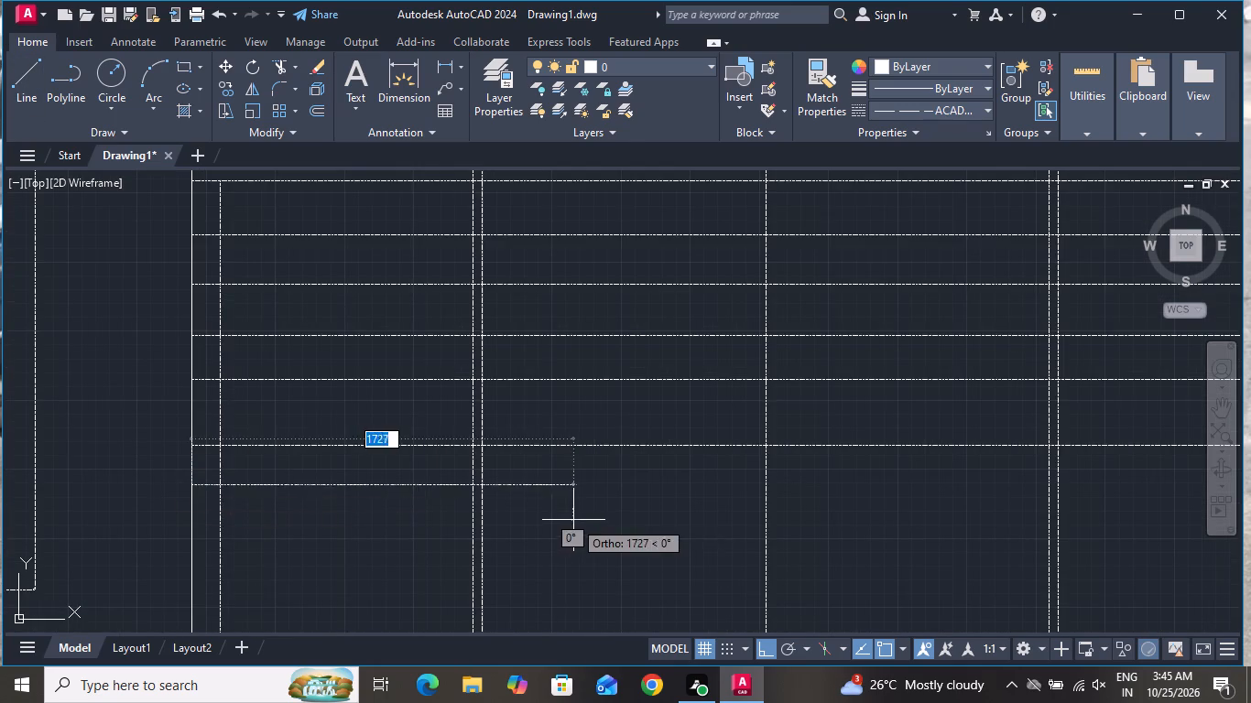
scroll(568, 522, "down", 2)
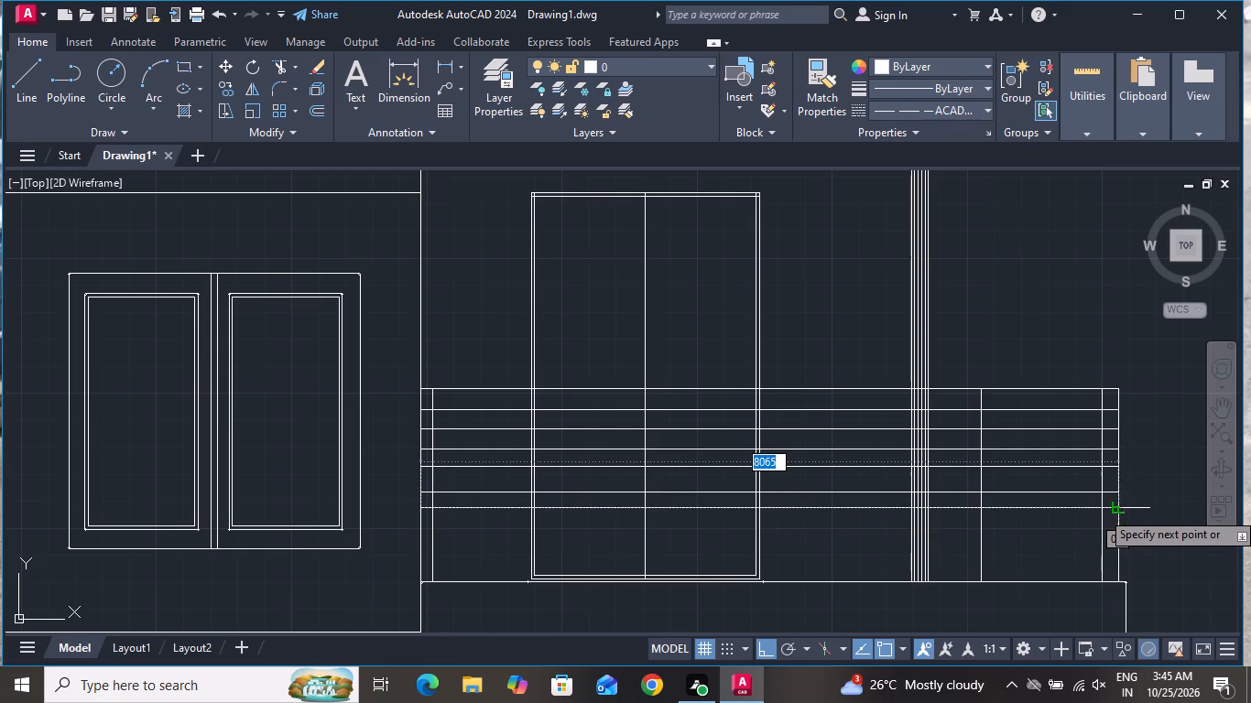
left_click(1115, 507)
right_click(1115, 509)
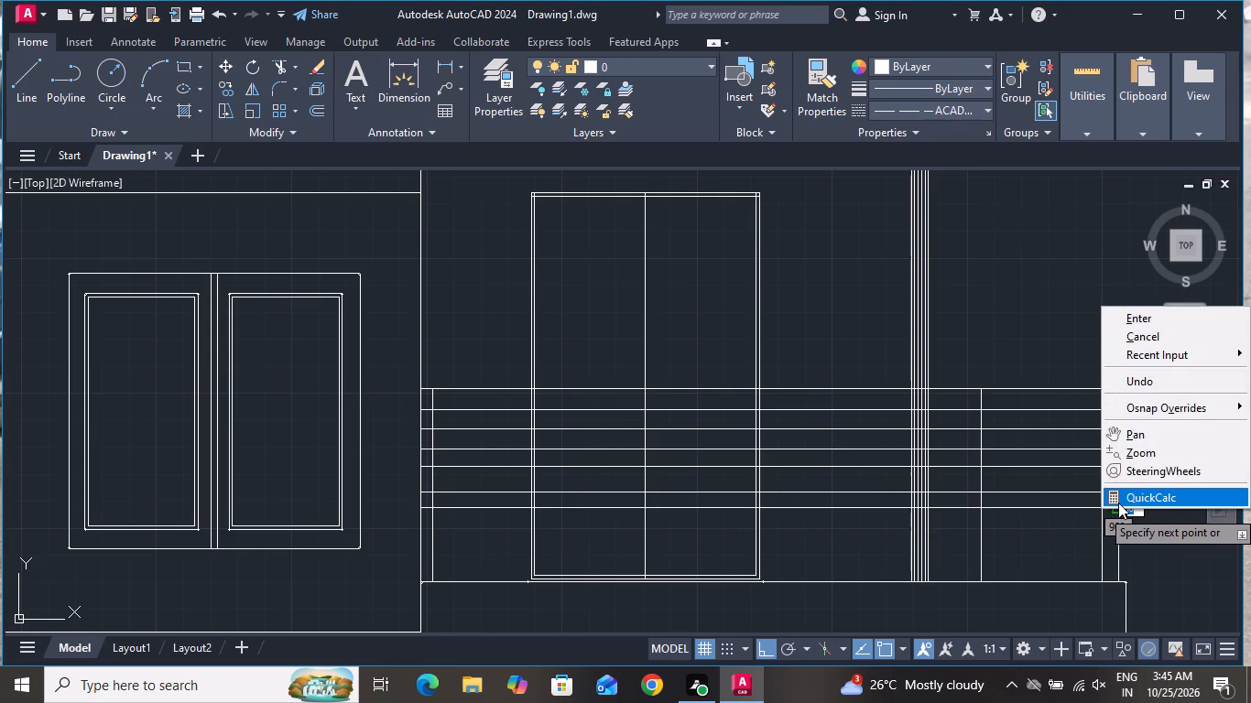
right_click(1118, 503)
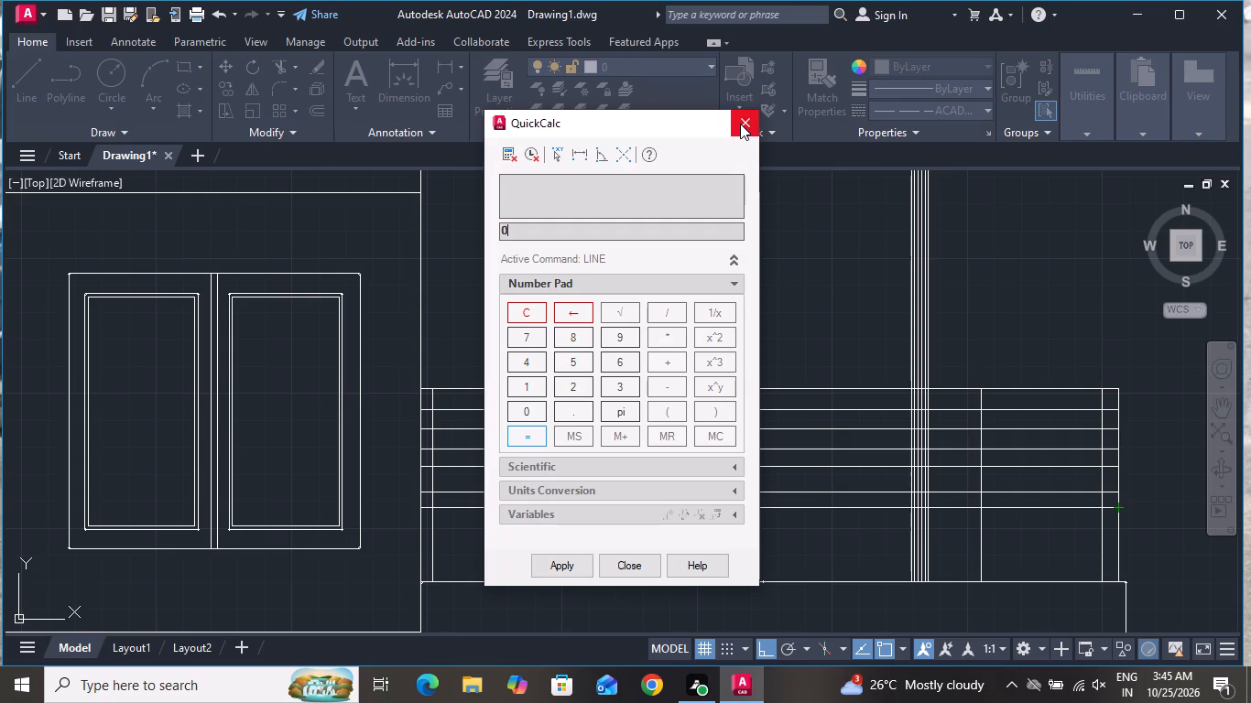
left_click(740, 124)
right_click(1035, 406)
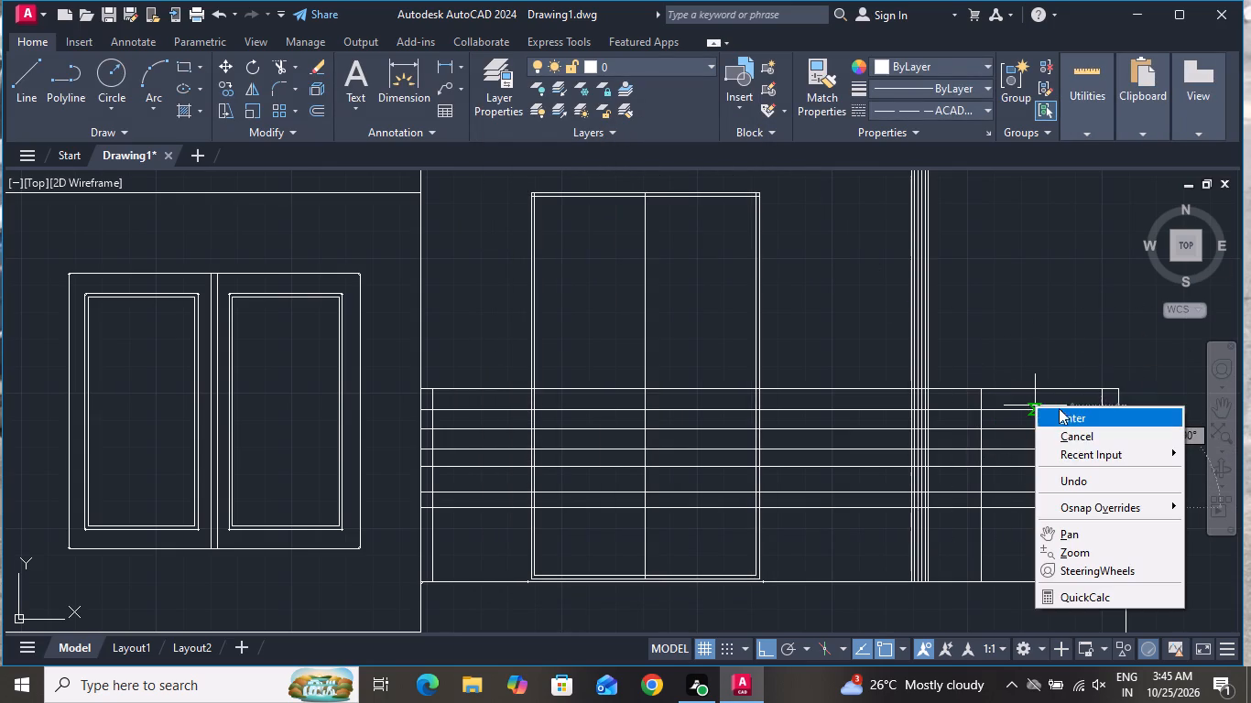
left_click(1069, 442)
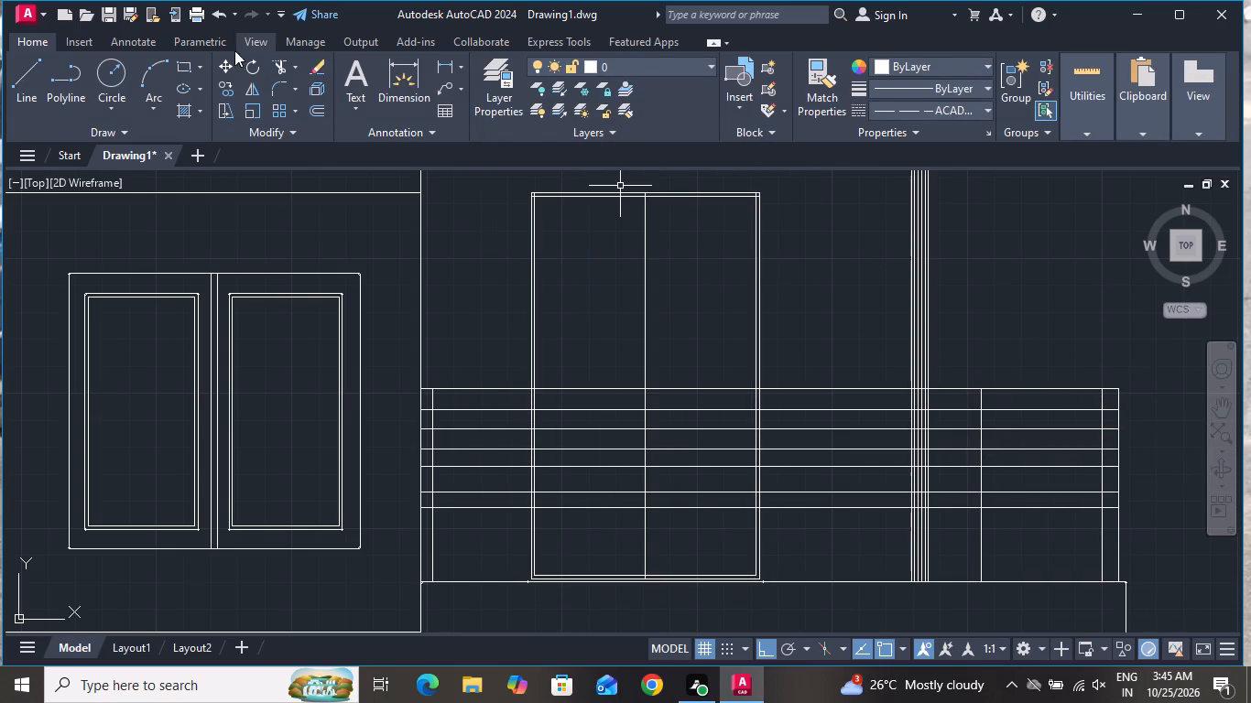
Draw a seventh horizontal rail closely below the sixth, from the main wall to the railing's outermost post.
left_click(17, 76)
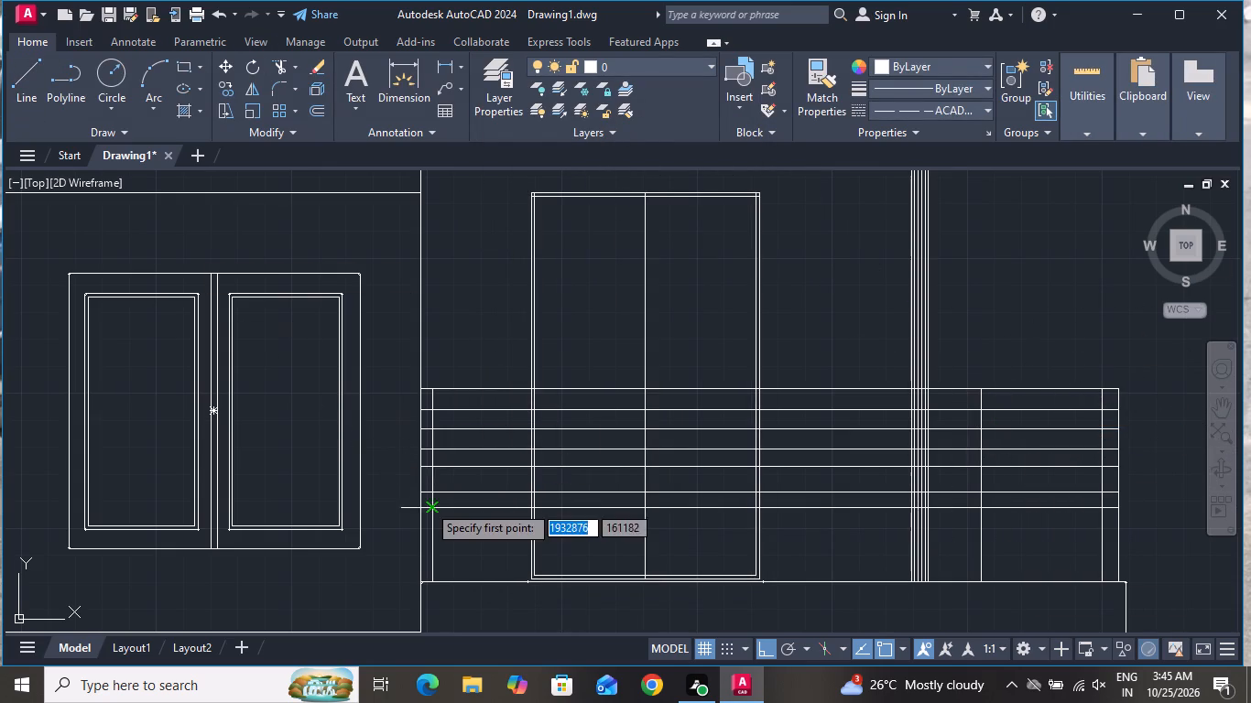
scroll(425, 518, "up", 2)
left_click(410, 518)
scroll(662, 583, "down", 2)
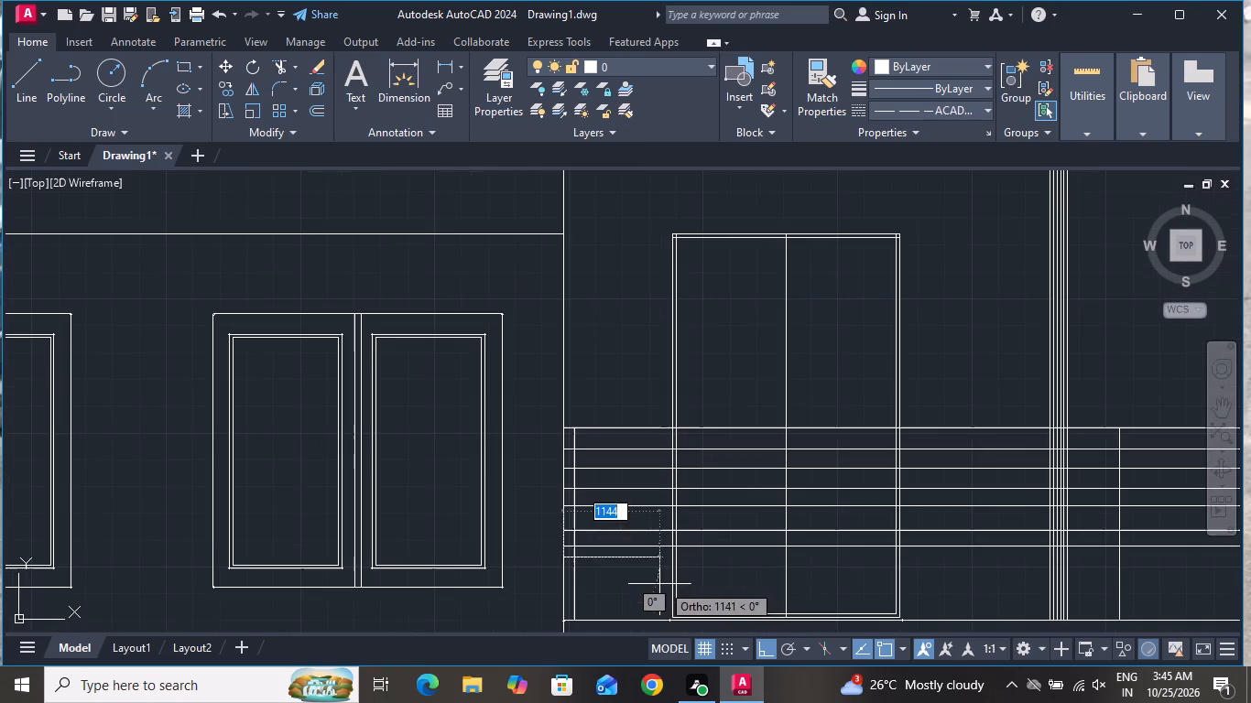
scroll(974, 612, "down", 2)
scroll(1123, 602, "up", 4)
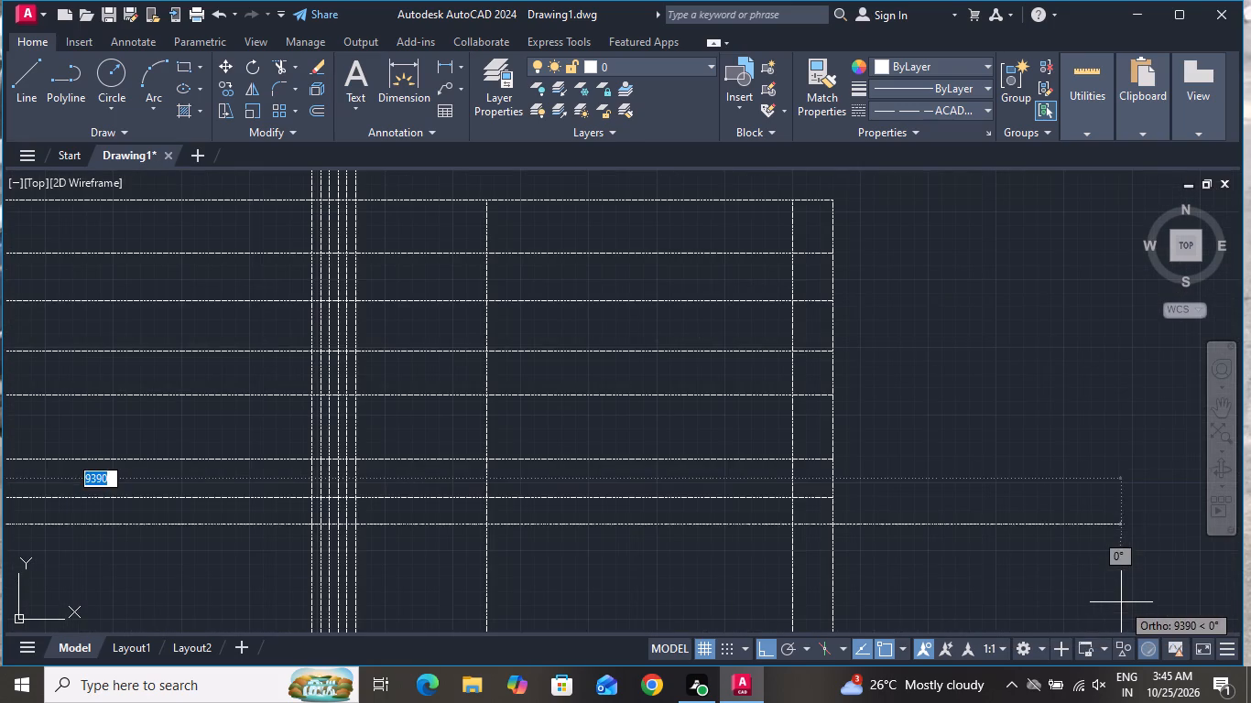
left_click(832, 531)
right_click(832, 531)
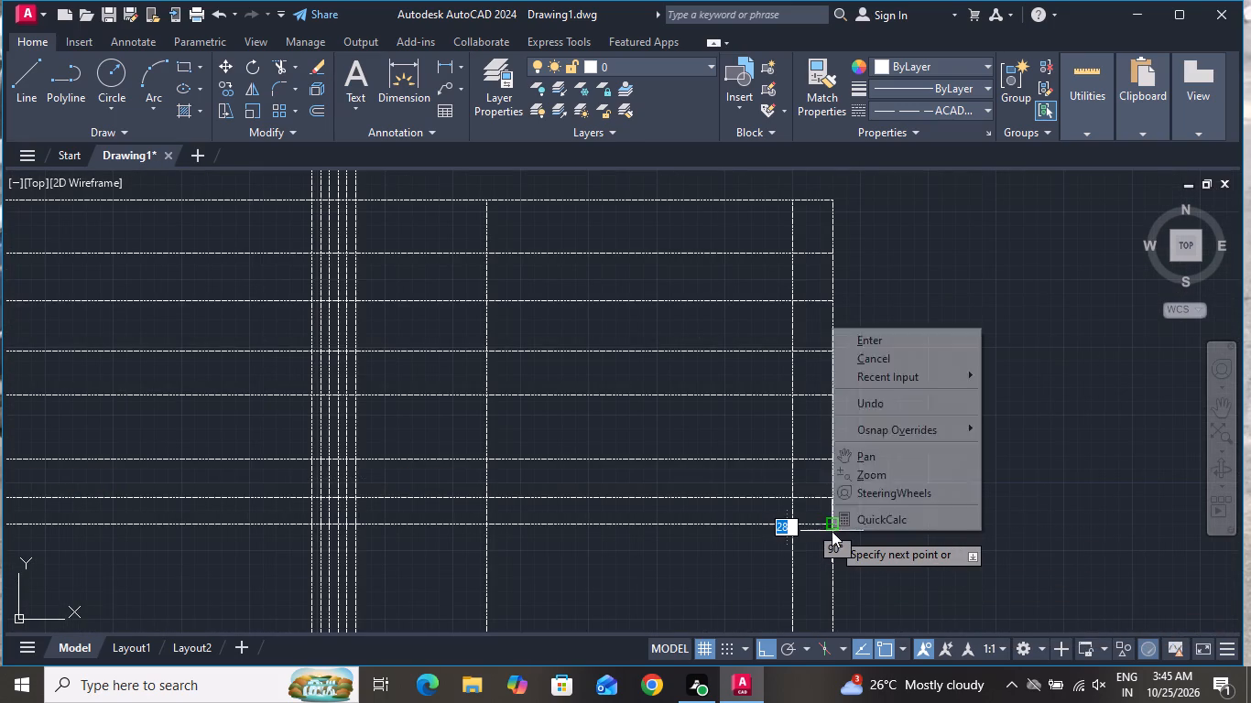
left_click(887, 361)
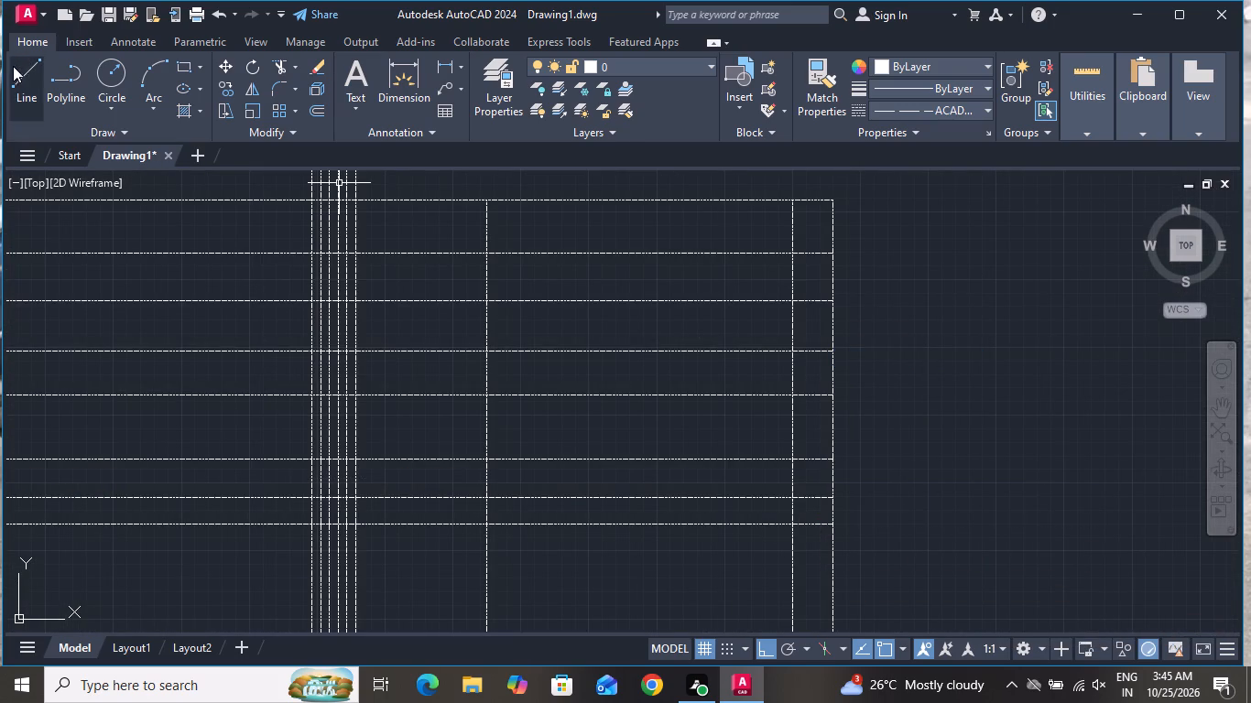
Draw an eighth horizontal rail closely below the seventh, from the main wall to the railing's outermost post.
left_click(12, 72)
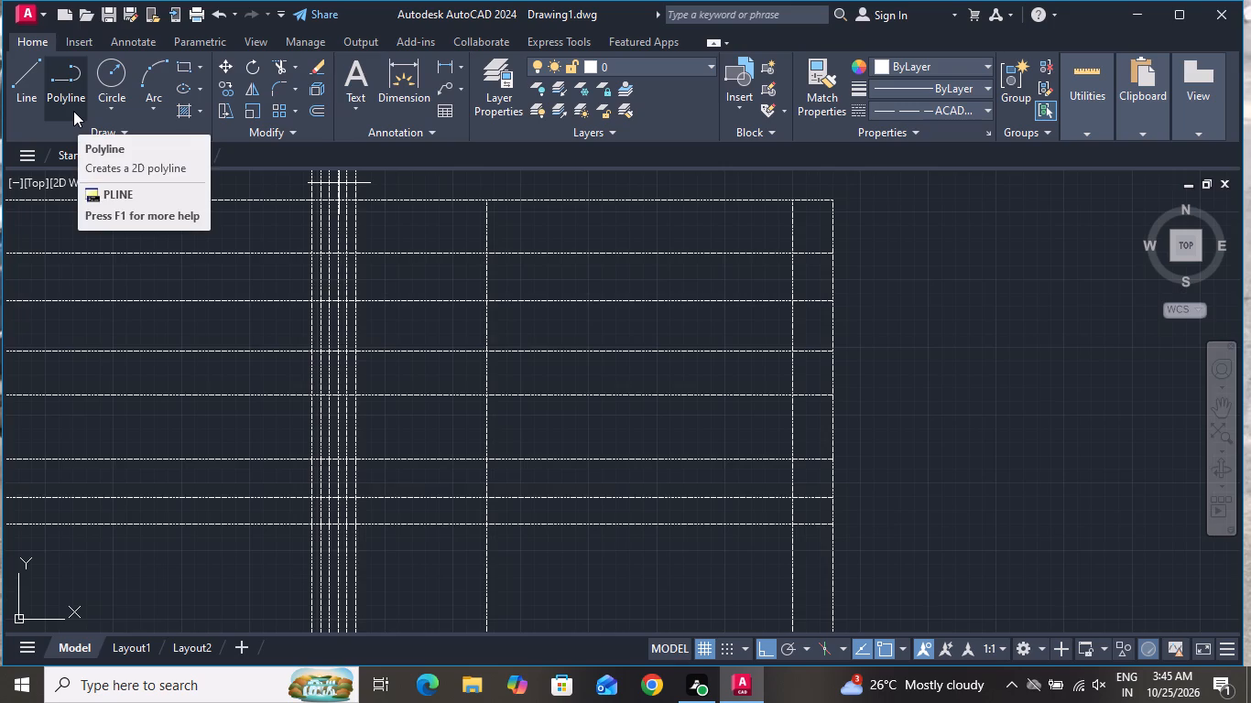
scroll(398, 317, "down", 1)
scroll(495, 346, "down", 2)
scroll(158, 416, "up", 3)
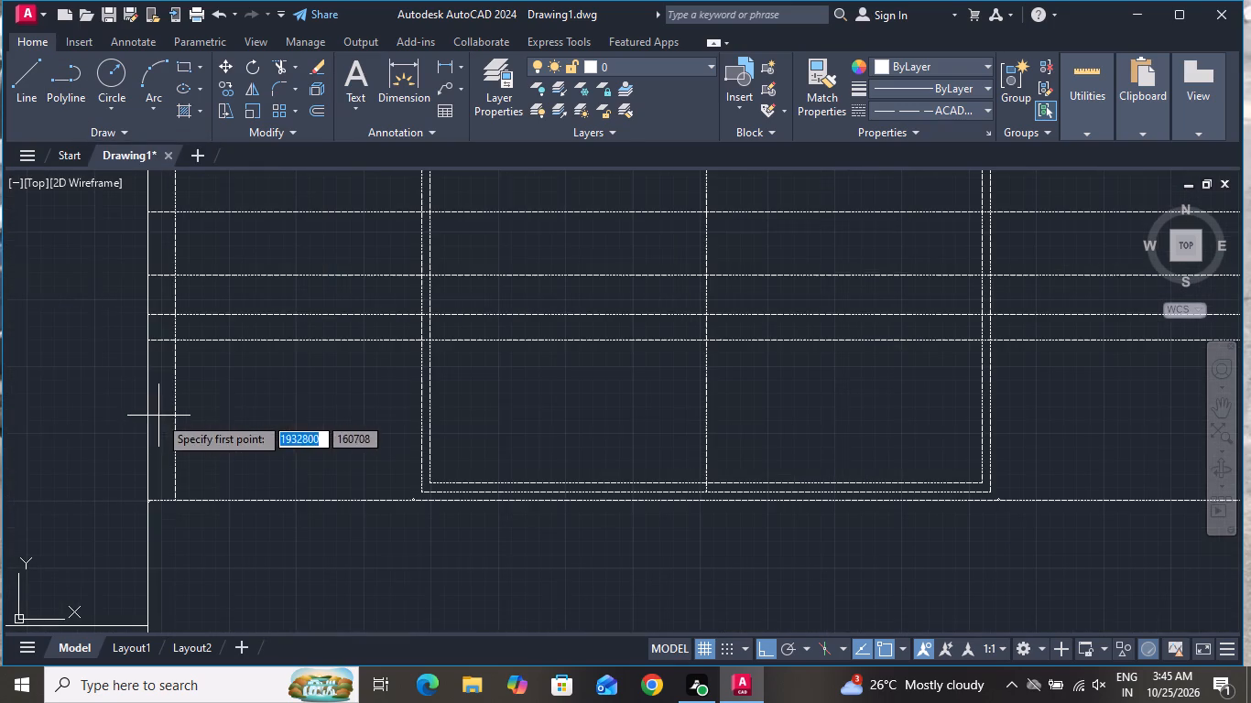
left_click(146, 367)
scroll(815, 392, "down", 2)
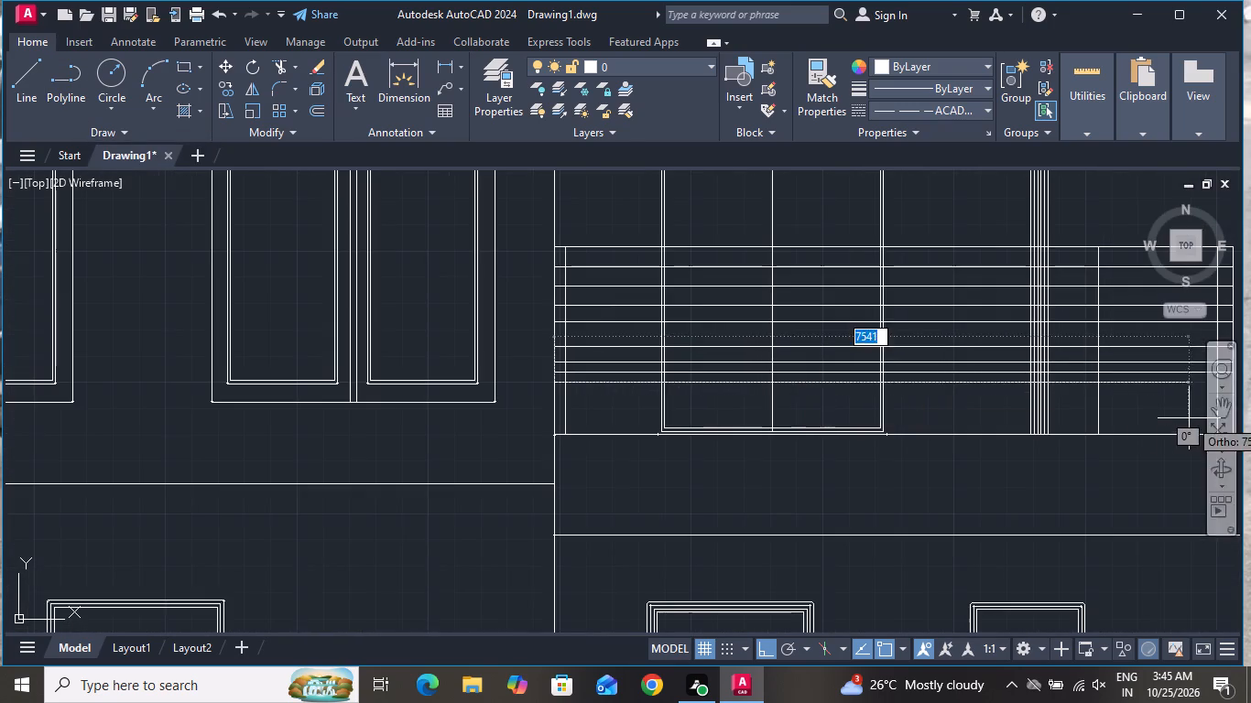
scroll(1107, 420, "down", 3)
scroll(1129, 424, "up", 3)
scroll(1024, 393, "up", 2)
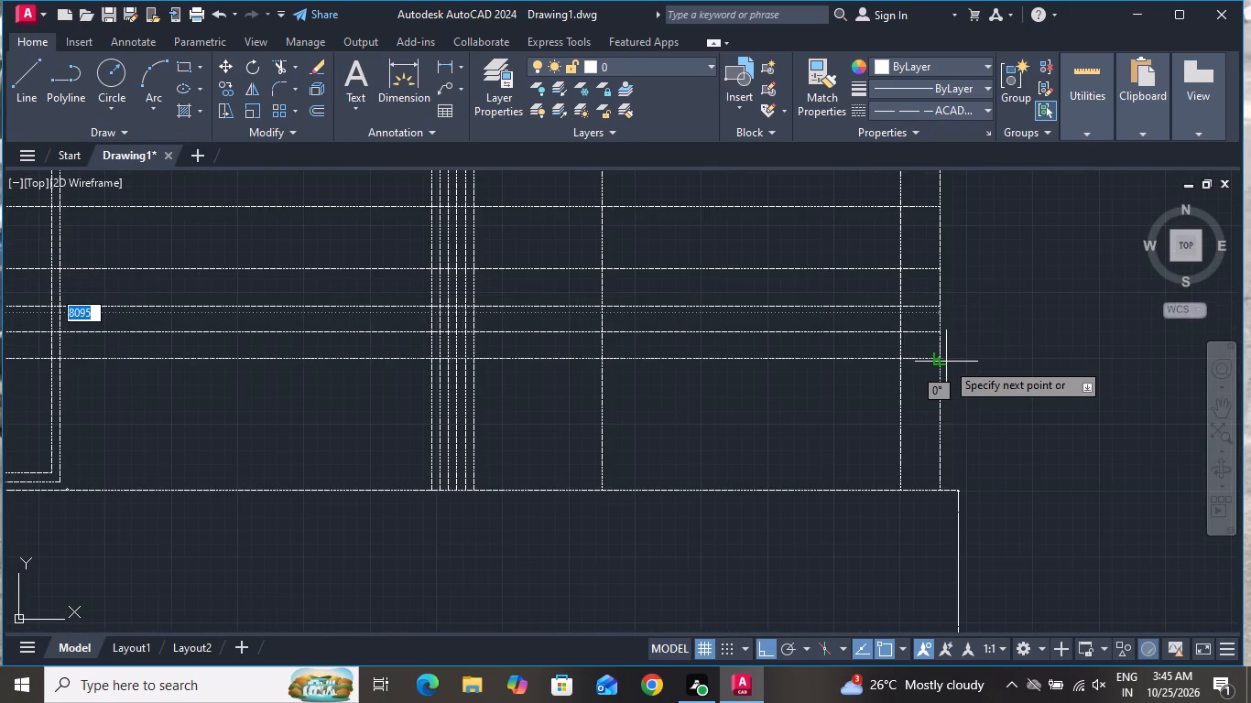
left_click(934, 362)
right_click(932, 362)
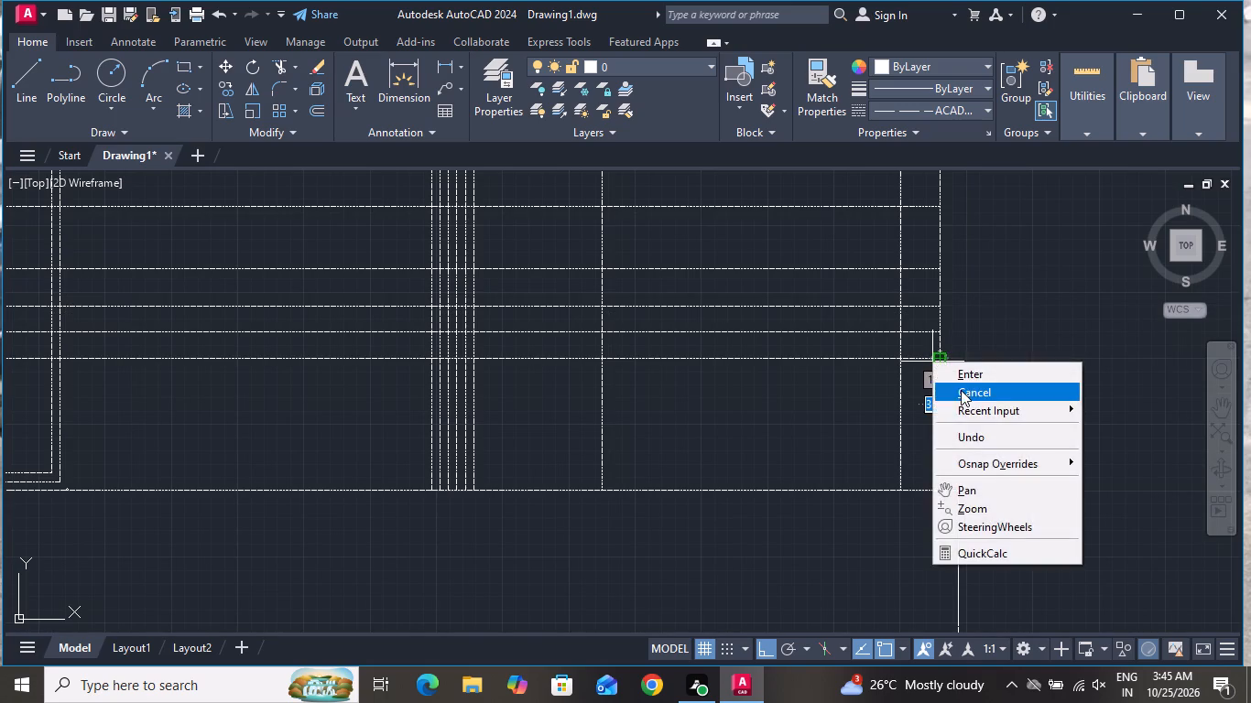
left_click(961, 390)
Draw a ninth horizontal rail closely below the eighth, from the main wall to the railing's outermost post.
left_click(19, 89)
scroll(335, 353, "down", 3)
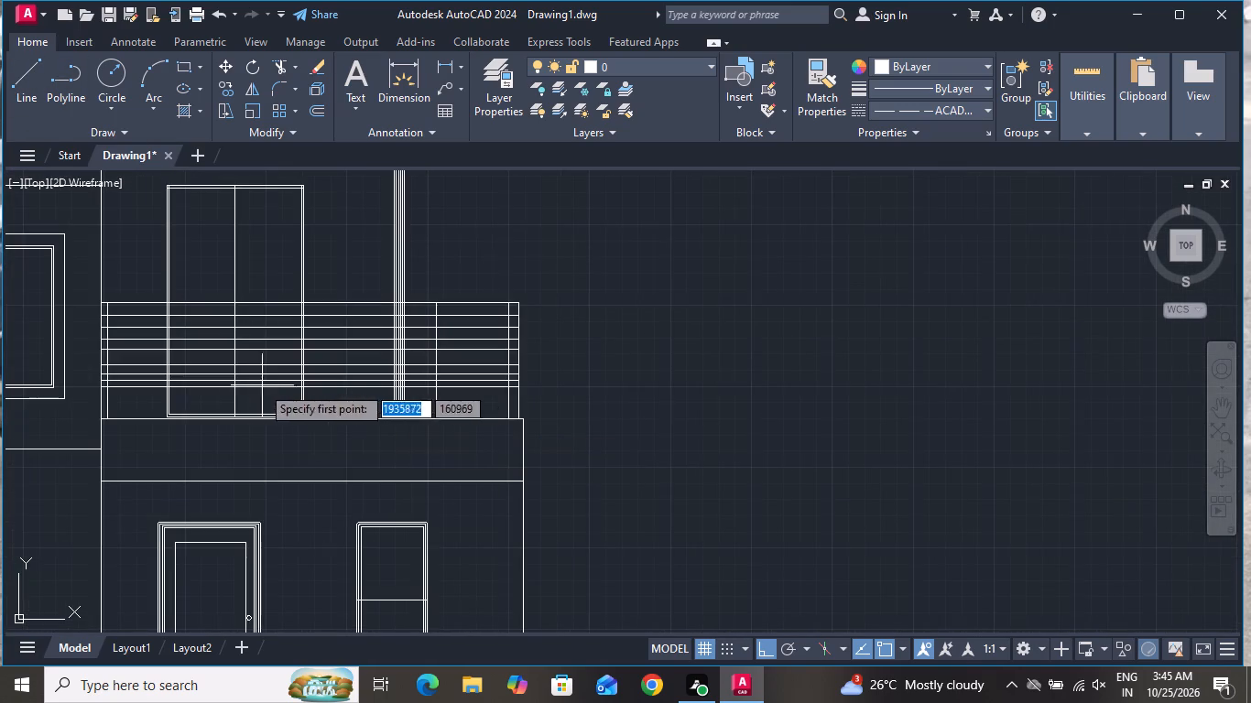
scroll(119, 385, "up", 3)
left_click(60, 402)
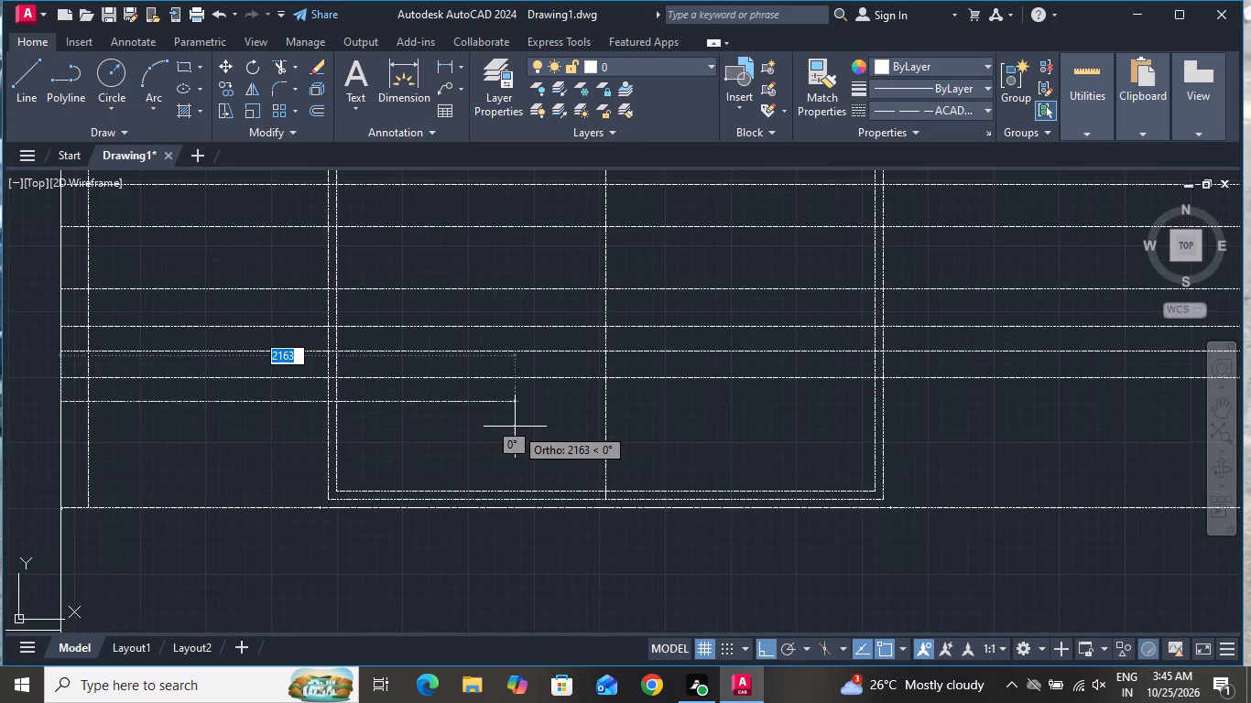
scroll(515, 427, "down", 2)
scroll(1022, 438, "up", 3)
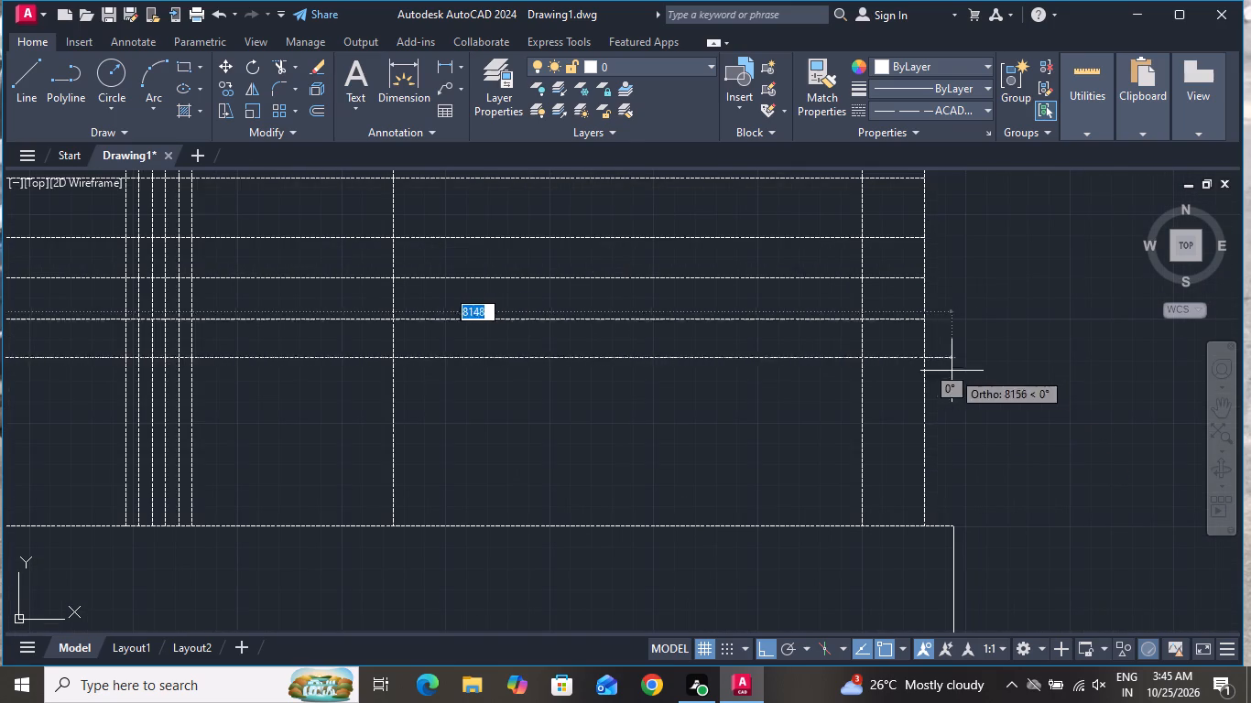
left_click(929, 360)
right_click(927, 360)
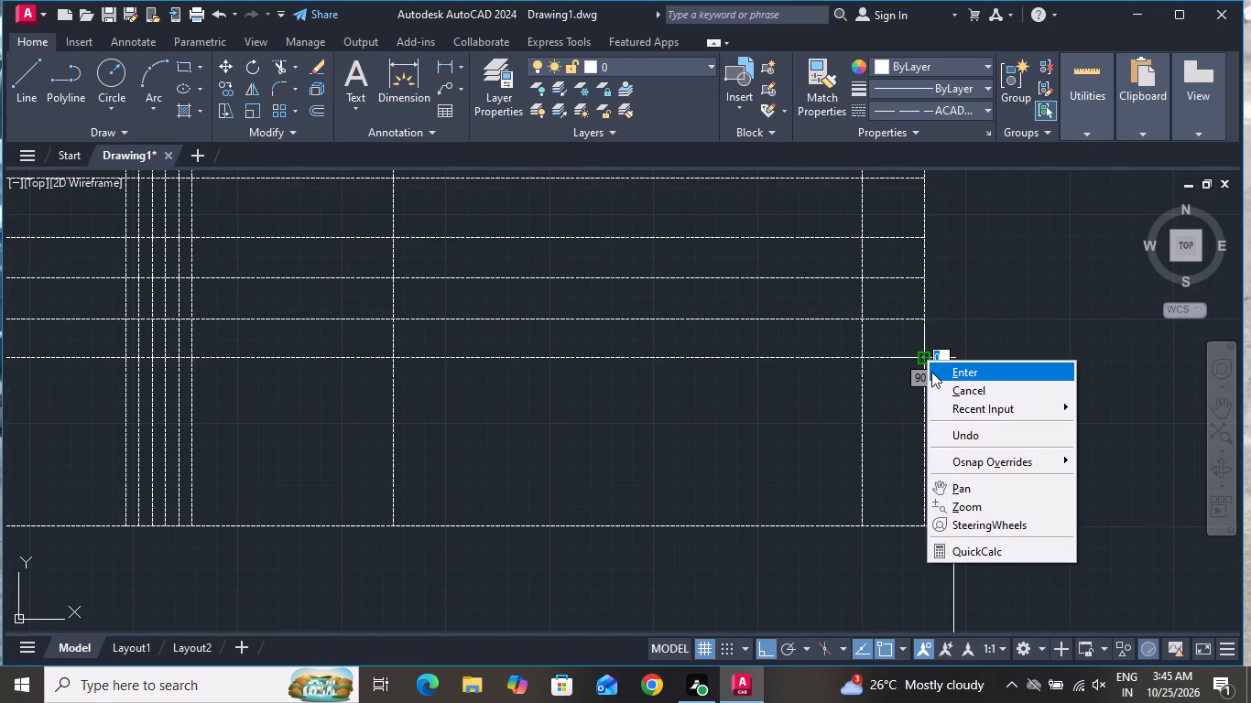
left_click(933, 389)
Draw a tenth horizontal rail closely below the ninth, from the main wall to the railing's outermost post.
scroll(945, 449, "down", 5)
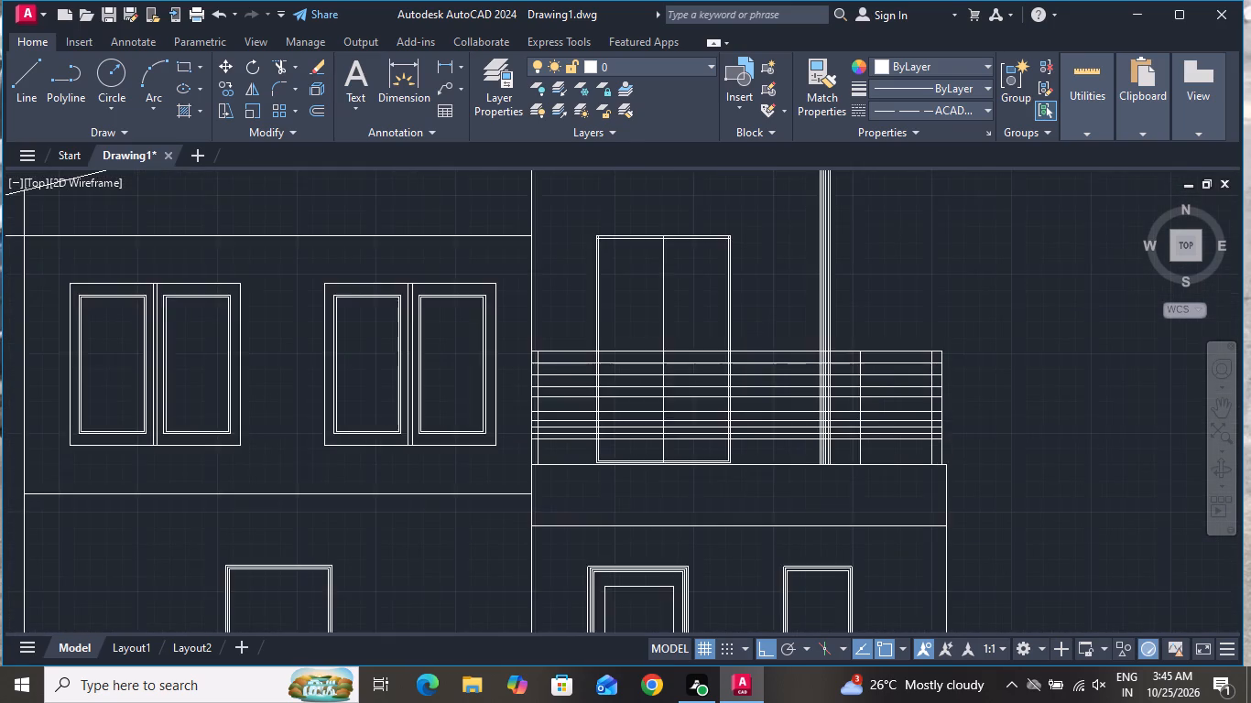
scroll(945, 457, "down", 3)
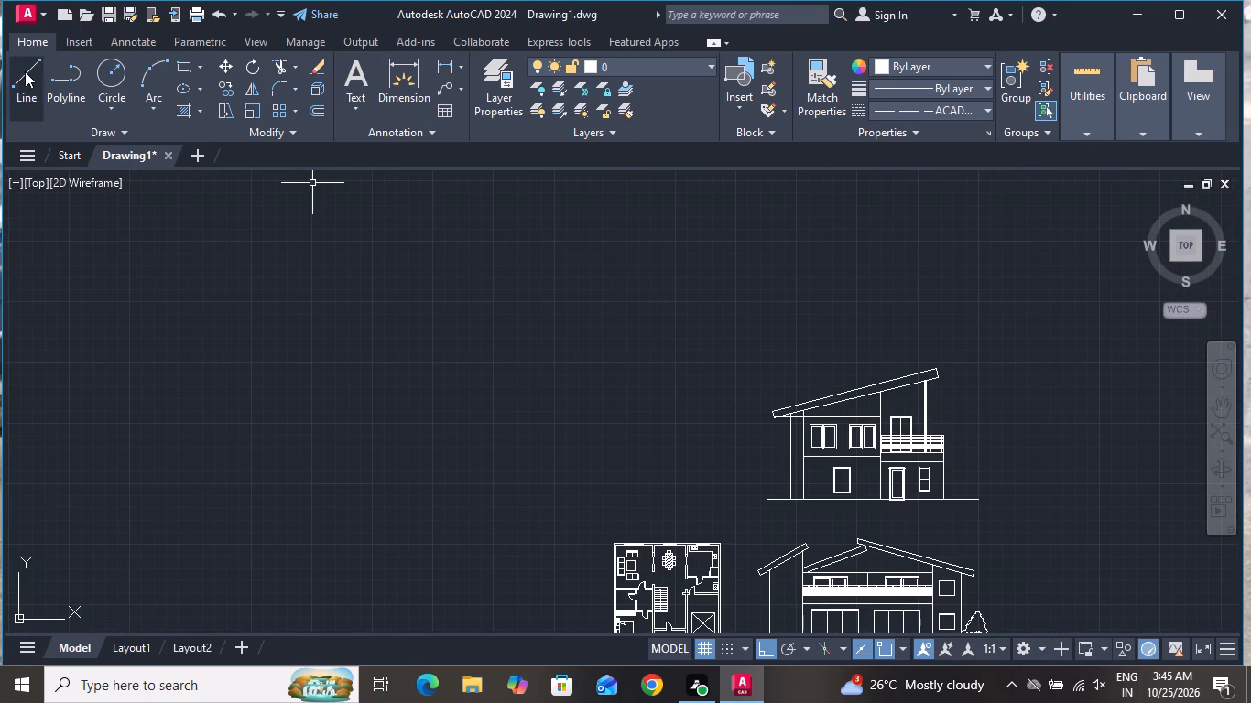
left_click(28, 75)
scroll(42, 76, "down", 3)
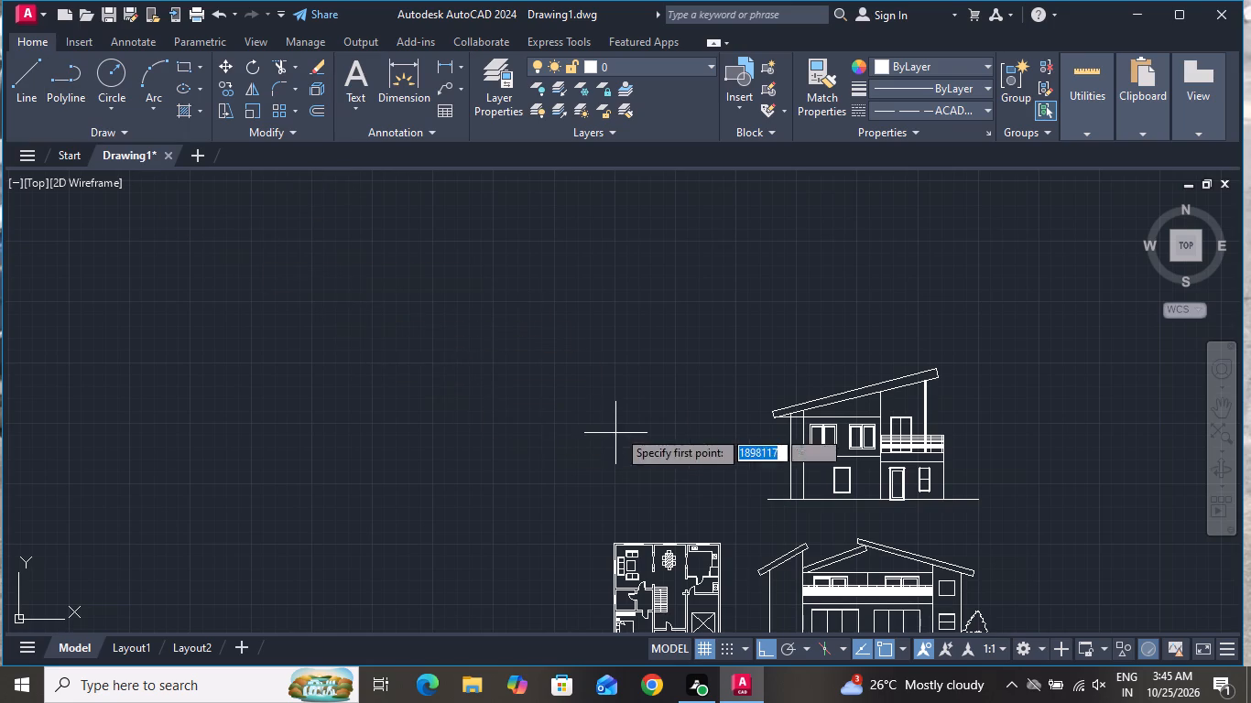
scroll(588, 367, "down", 1)
scroll(777, 452, "up", 4)
scroll(735, 266, "up", 1)
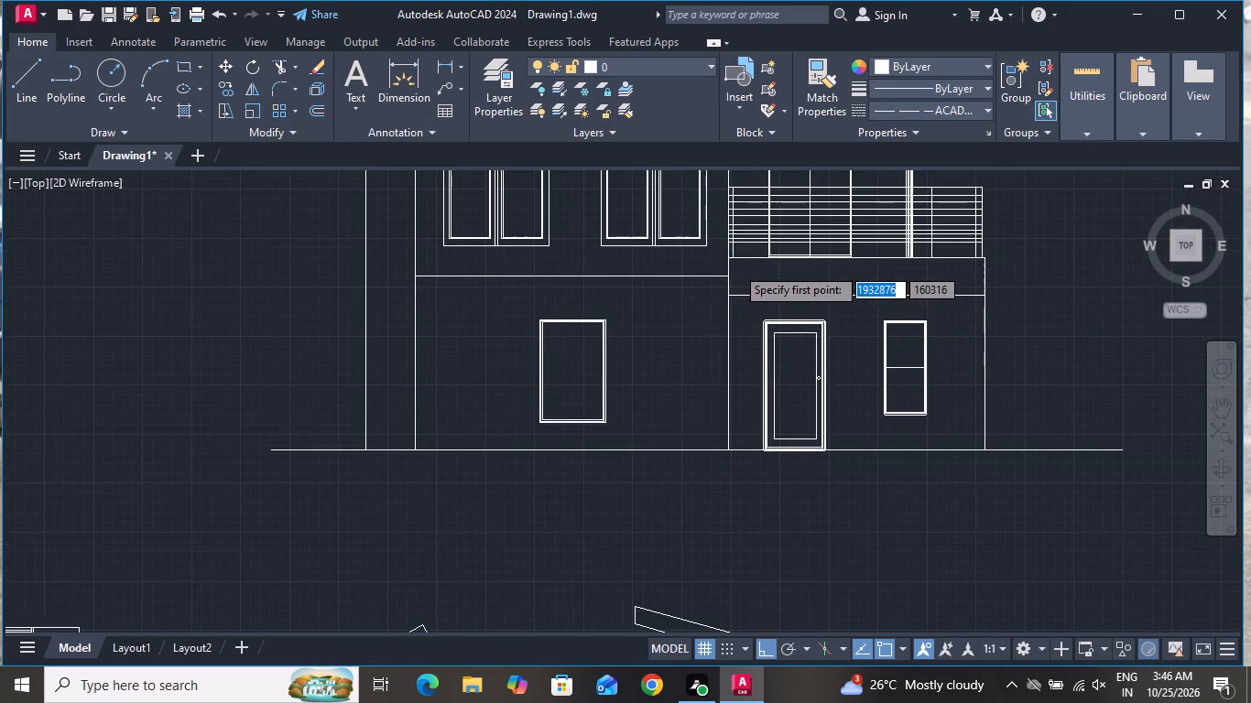
scroll(735, 266, "up", 3)
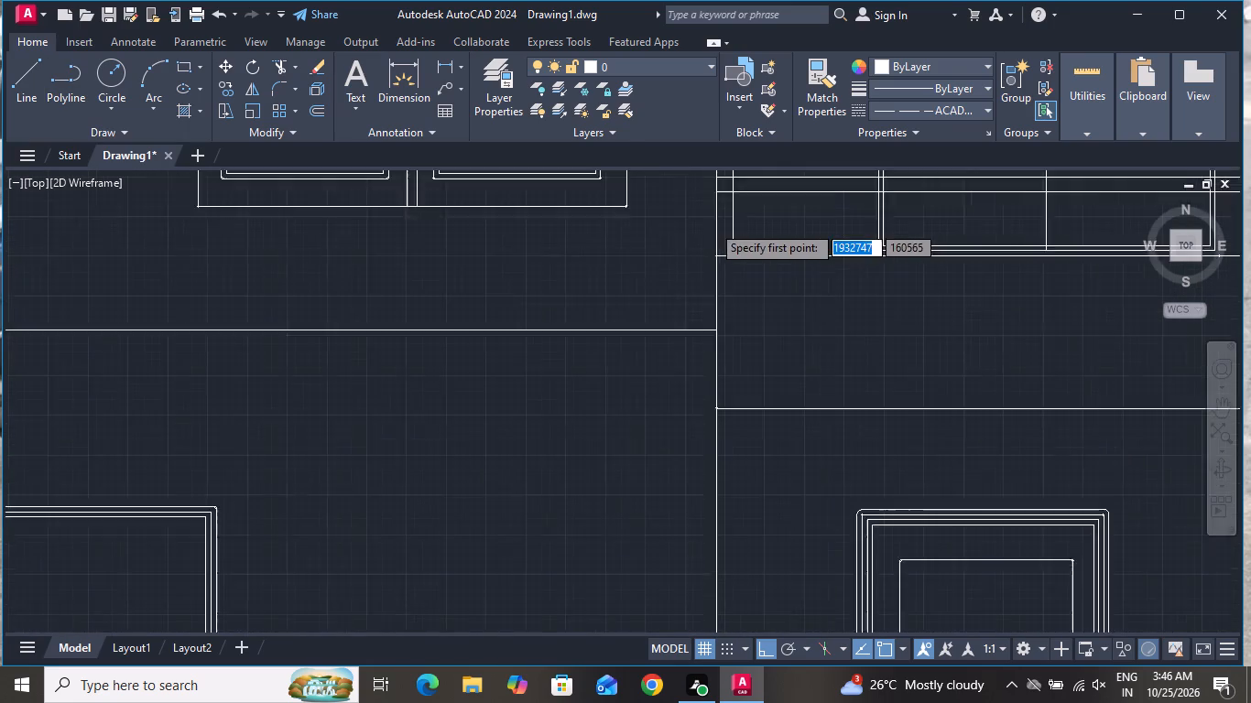
left_click(716, 201)
scroll(831, 240, "down", 3)
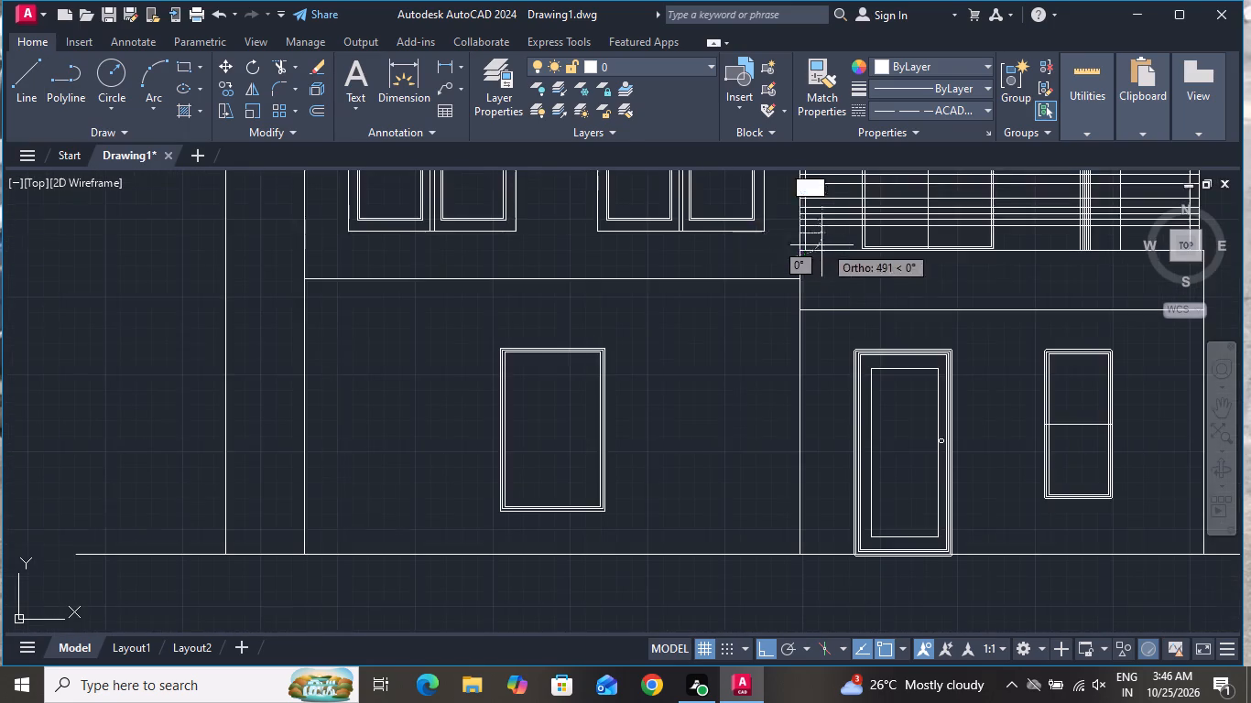
scroll(777, 250, "down", 1)
scroll(1037, 239, "up", 1)
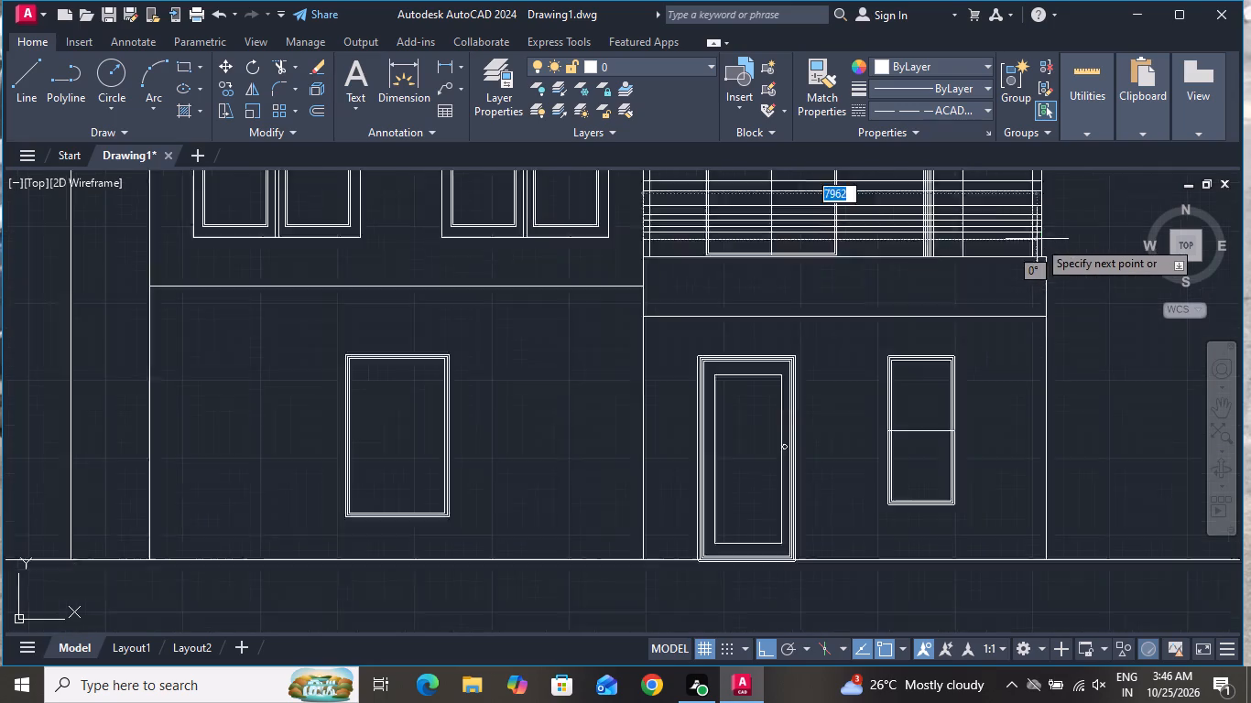
scroll(1038, 240, "up", 2)
left_click(1043, 234)
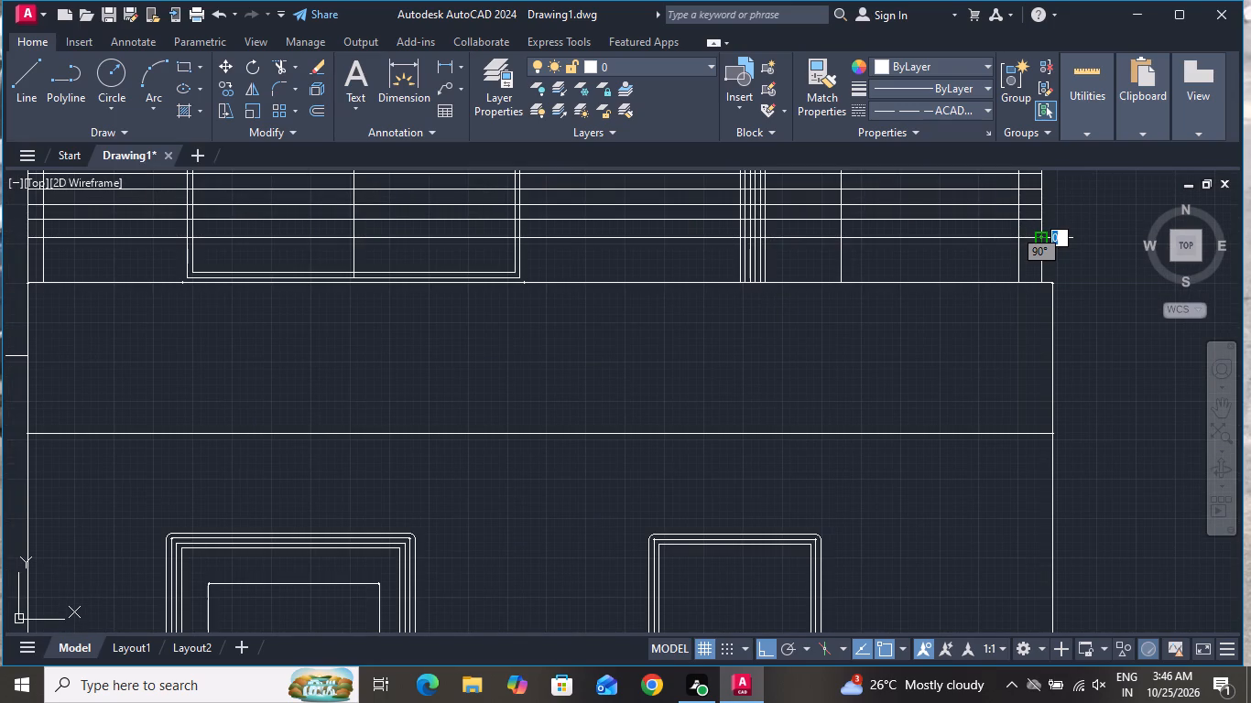
left_click(1043, 233)
right_click(1043, 233)
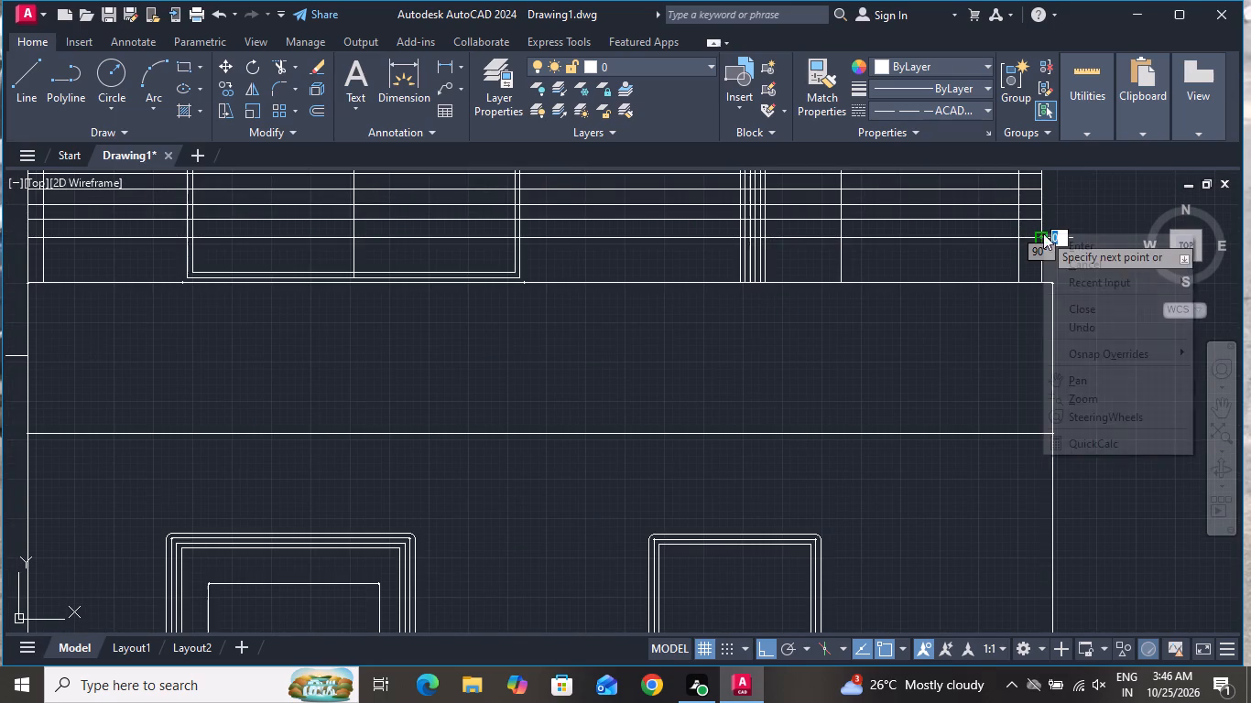
left_click(1051, 260)
Draw an eleventh horizontal rail closely below the tenth, from the main wall to the railing's outermost post.
left_click(12, 65)
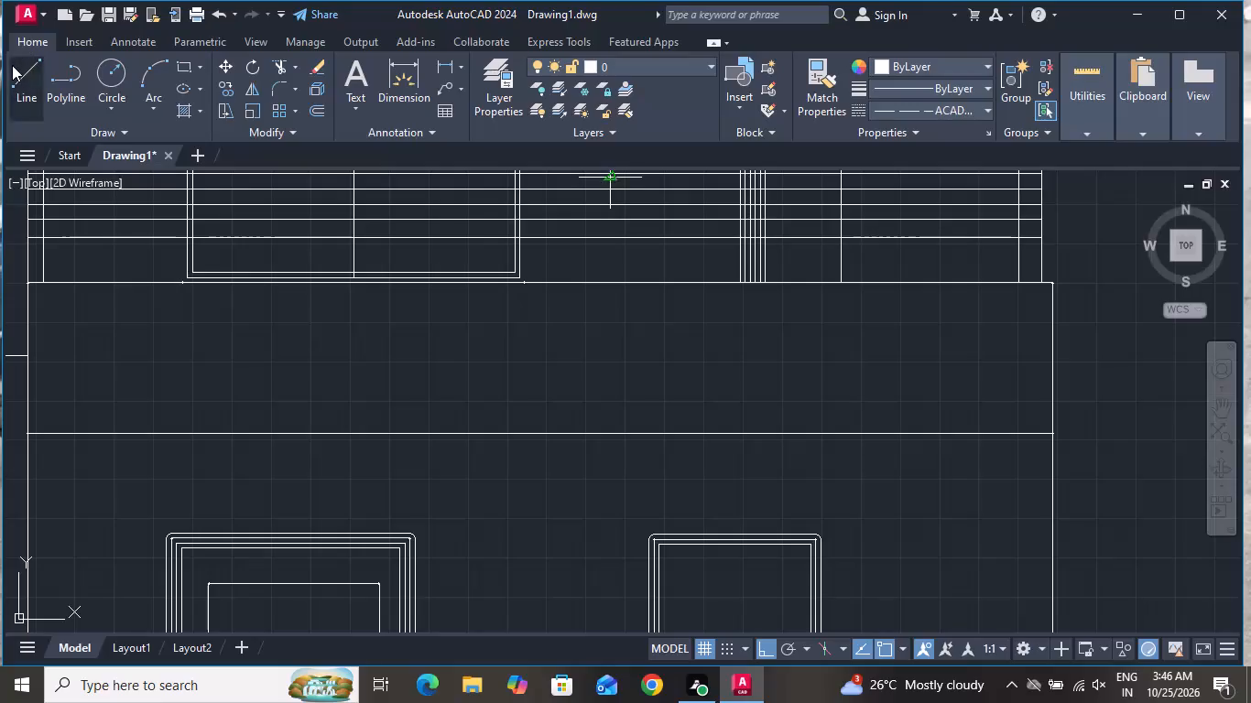
scroll(354, 360, "down", 1)
scroll(140, 291, "up", 2)
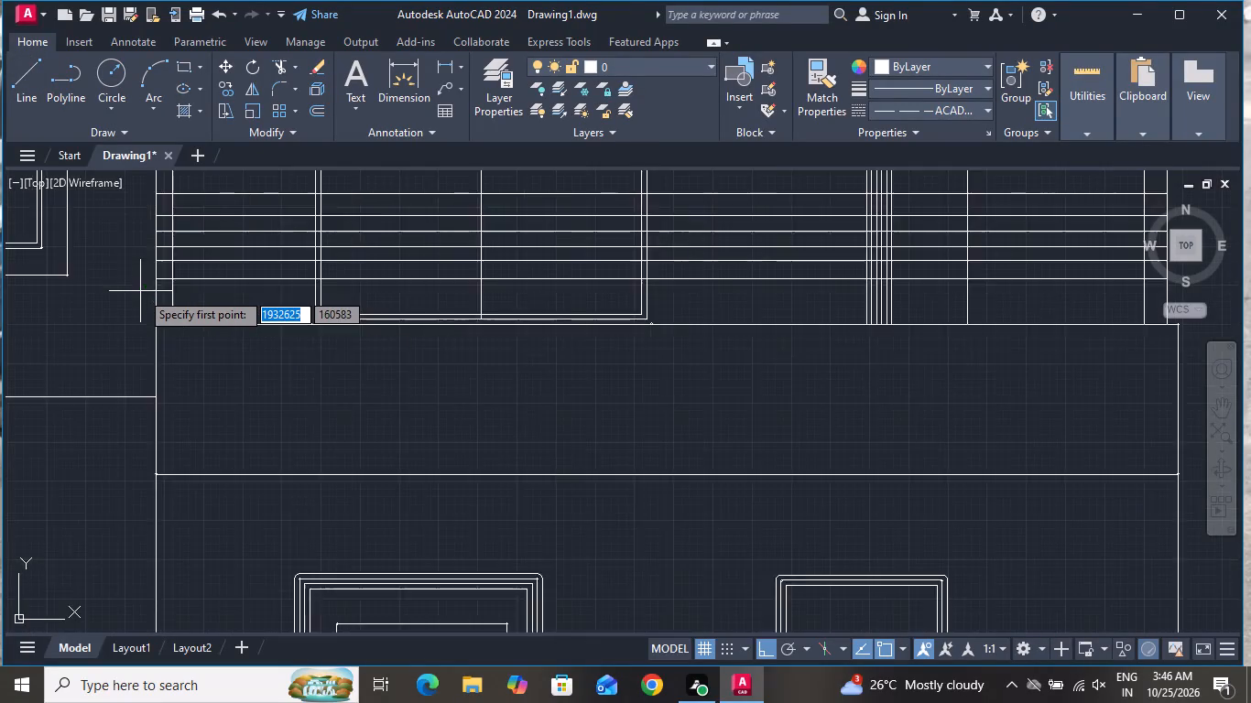
left_click(165, 299)
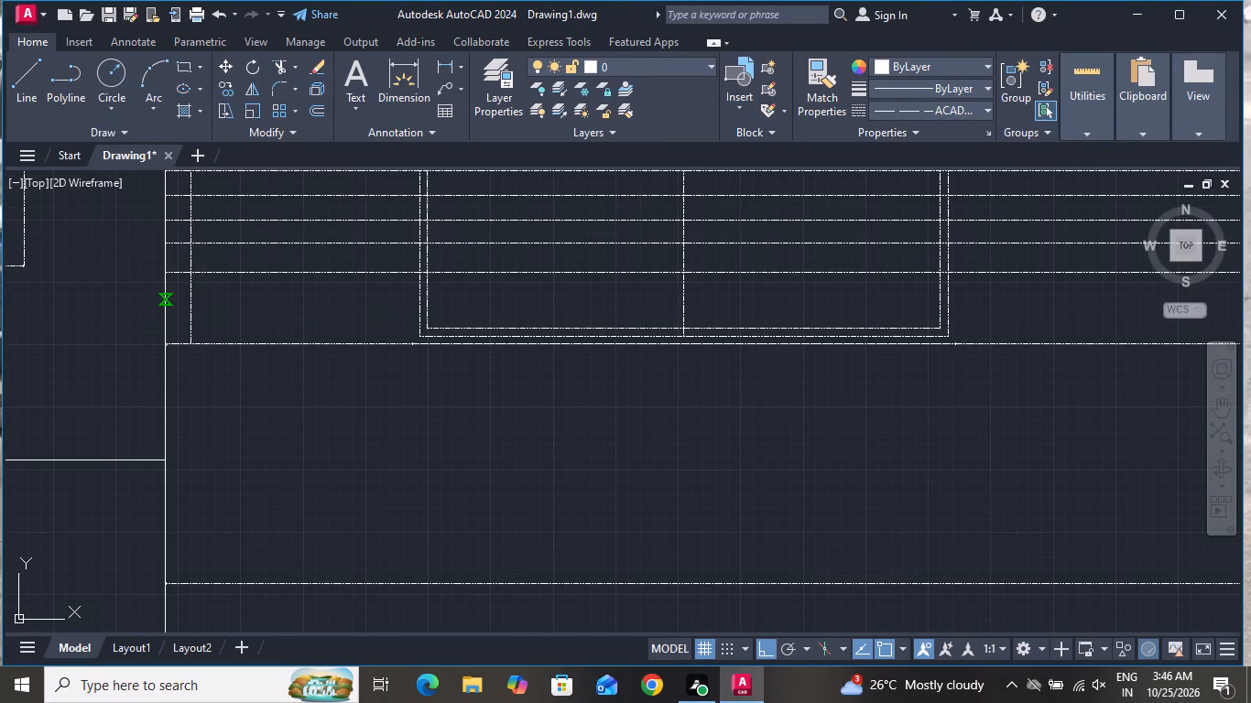
scroll(545, 309, "down", 3)
scroll(842, 312, "up", 3)
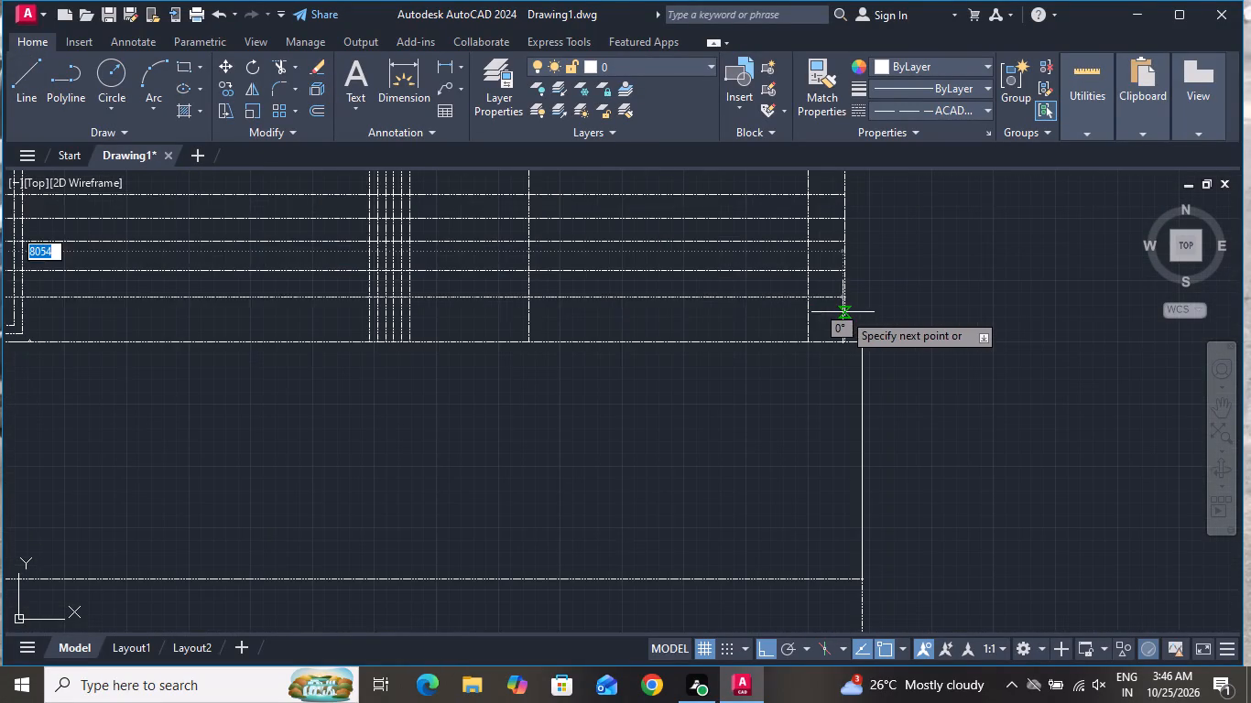
left_click(843, 297)
right_click(843, 298)
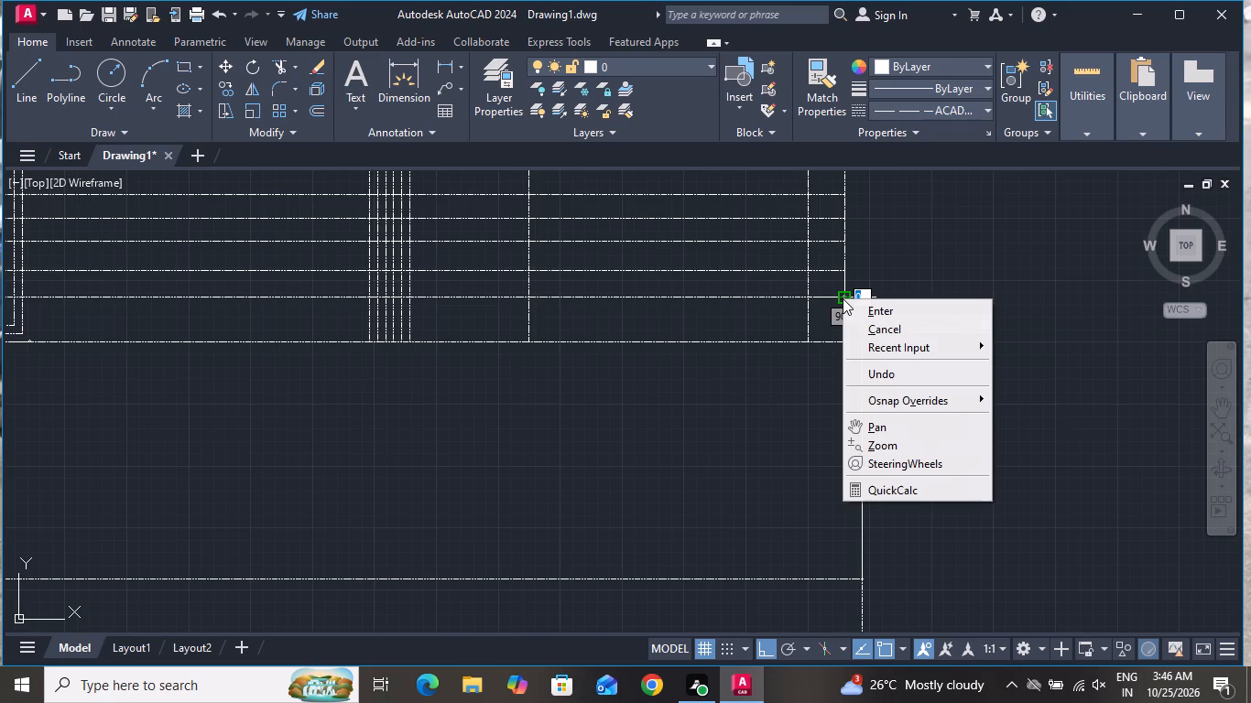
left_click(856, 326)
Draw a twelfth horizontal rail between the eleventh rail and the balcony floor line, from the main wall to the outermost post.
left_click(27, 76)
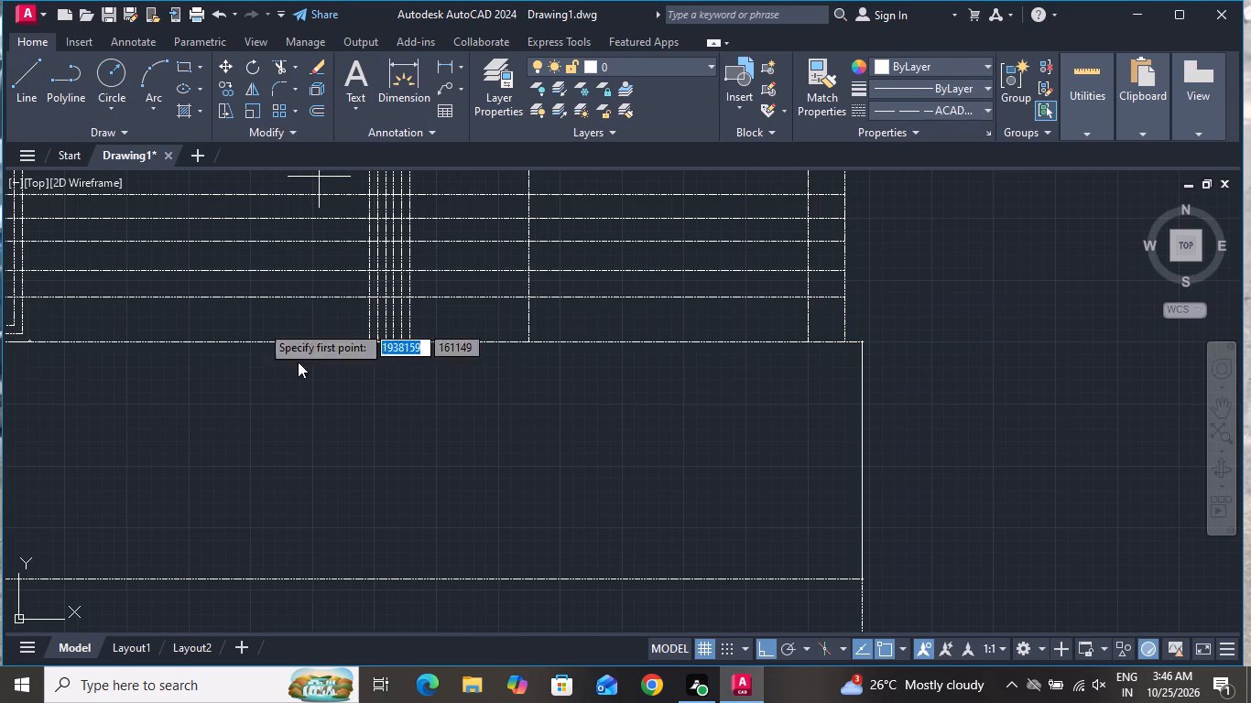
scroll(343, 416, "down", 2)
scroll(203, 412, "down", 2)
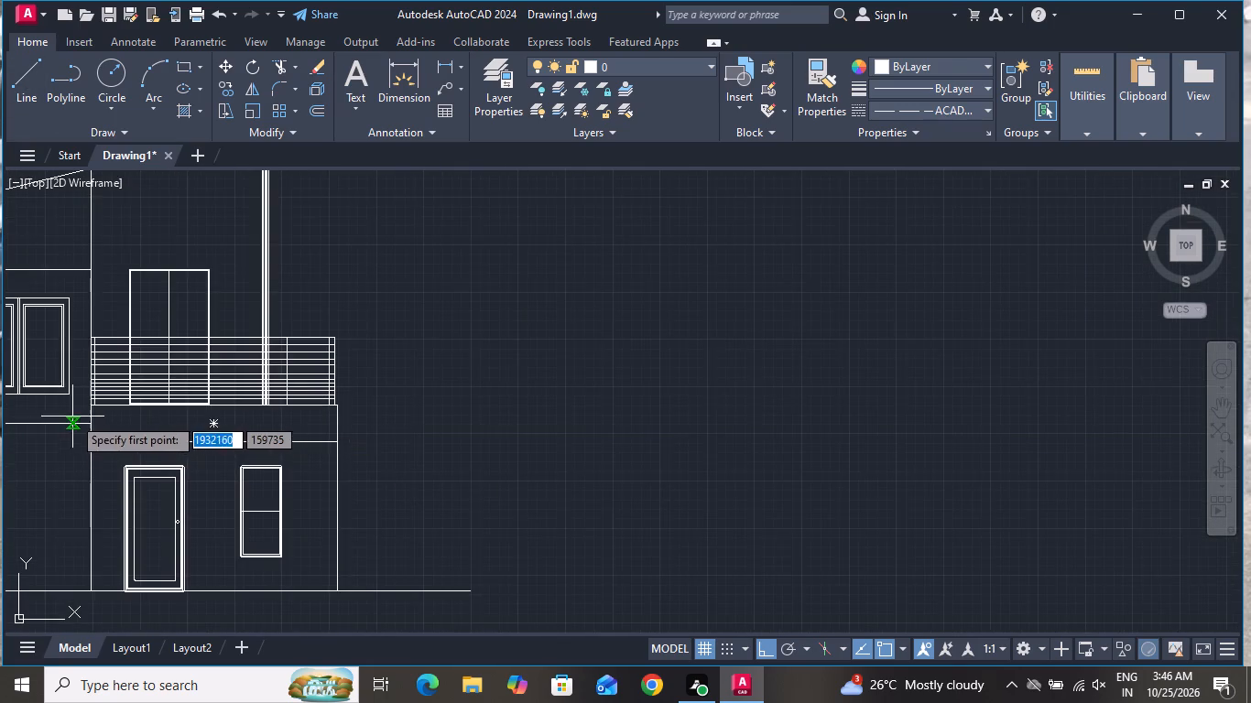
scroll(74, 414, "up", 5)
left_click(241, 319)
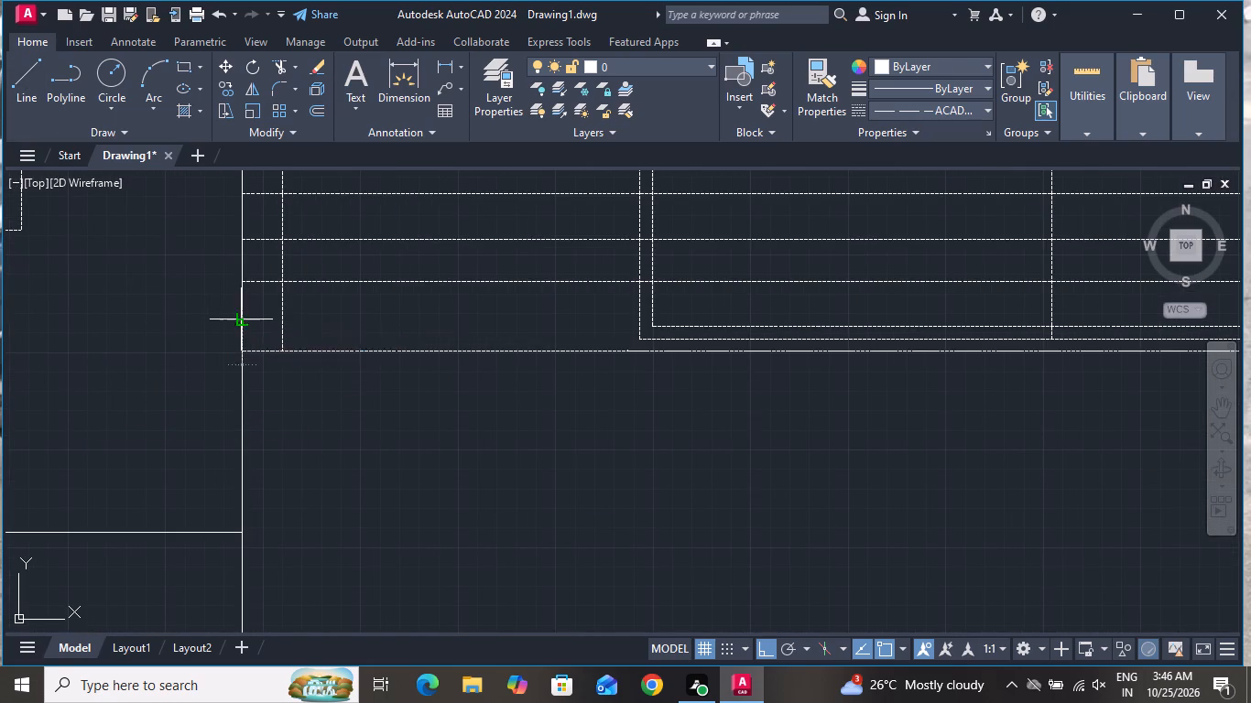
scroll(248, 317, "down", 3)
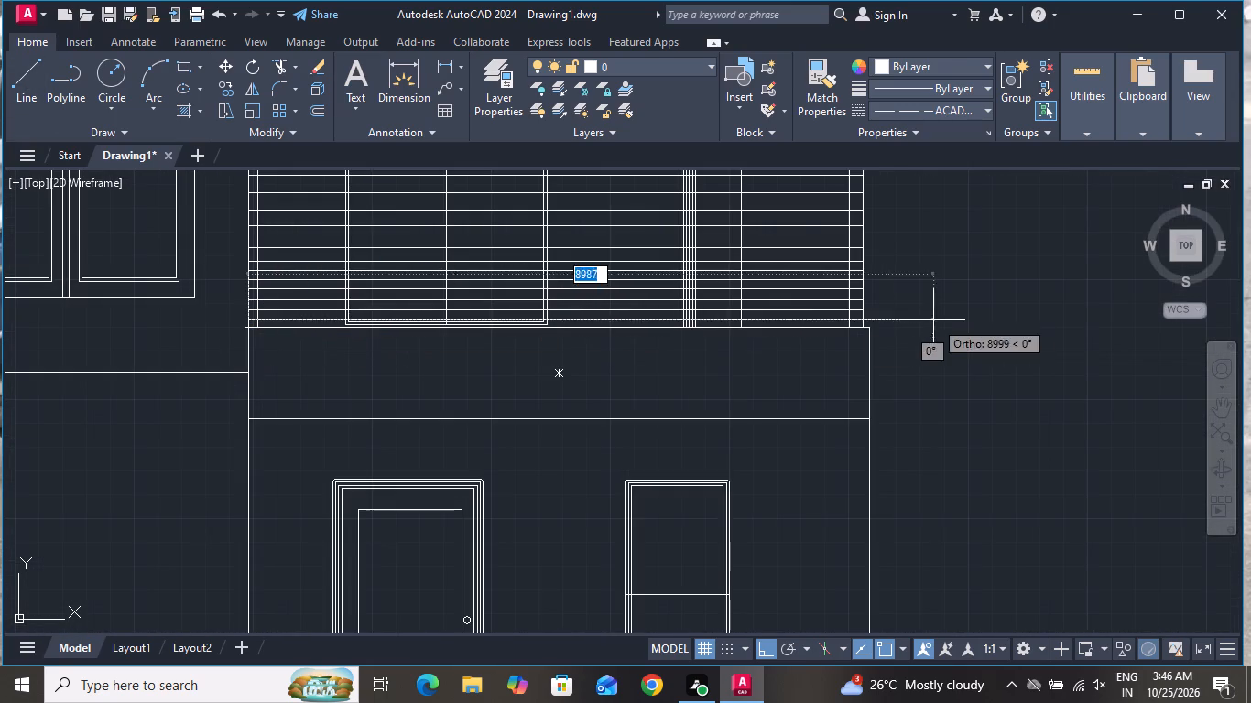
scroll(856, 314, "up", 3)
left_click(875, 330)
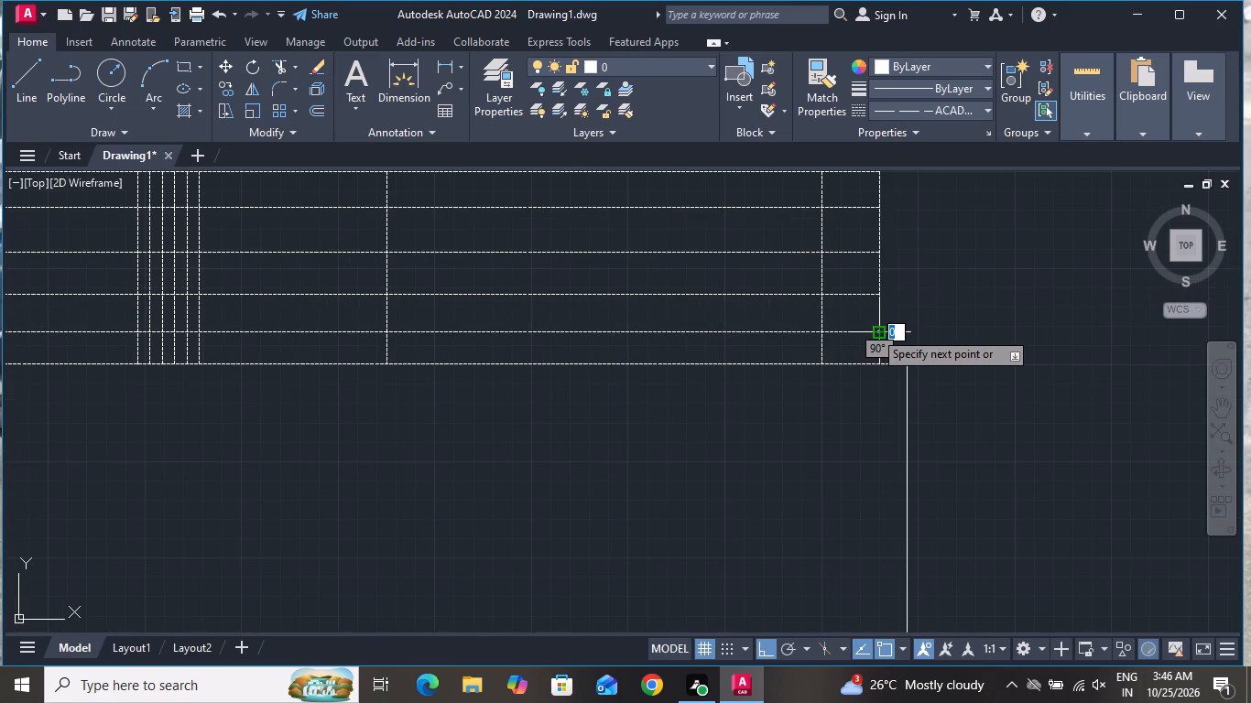
right_click(874, 330)
left_click(886, 359)
Draw another horizontal rail in the wide gap between the fourth and fifth rails below the top rail, from wall to outermost post.
scroll(845, 484, "down", 5)
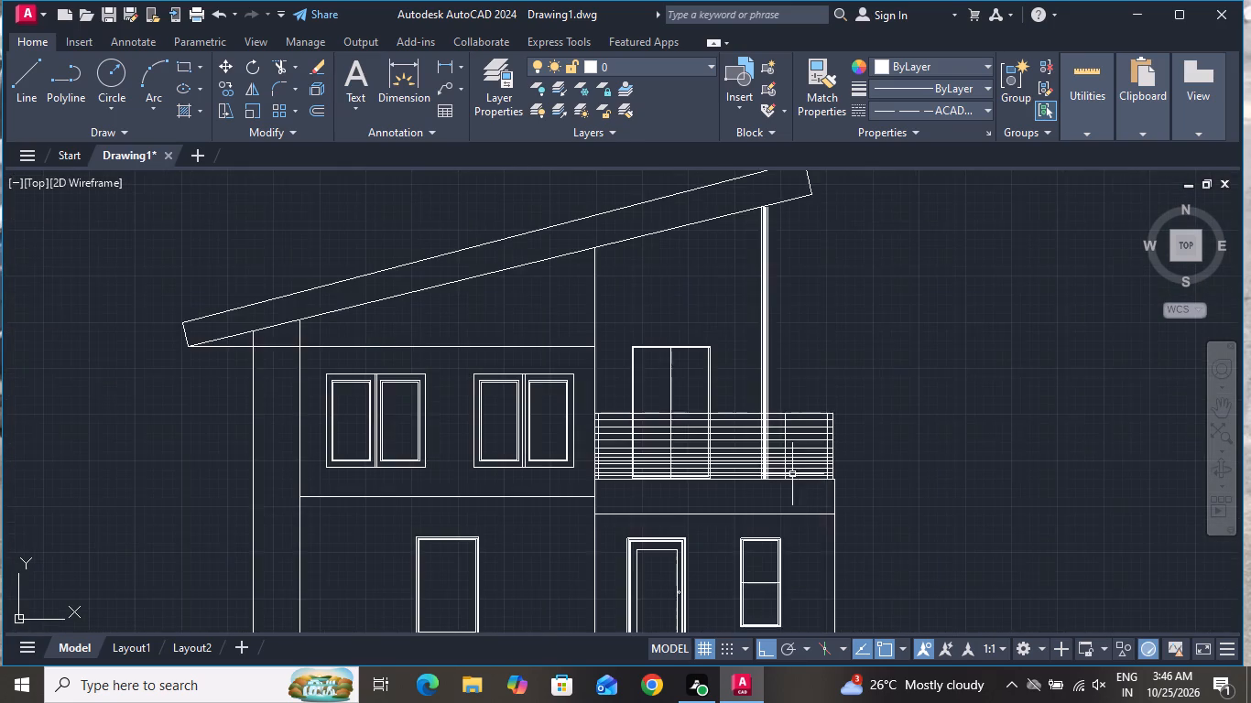
scroll(770, 476, "down", 1)
scroll(664, 461, "up", 3)
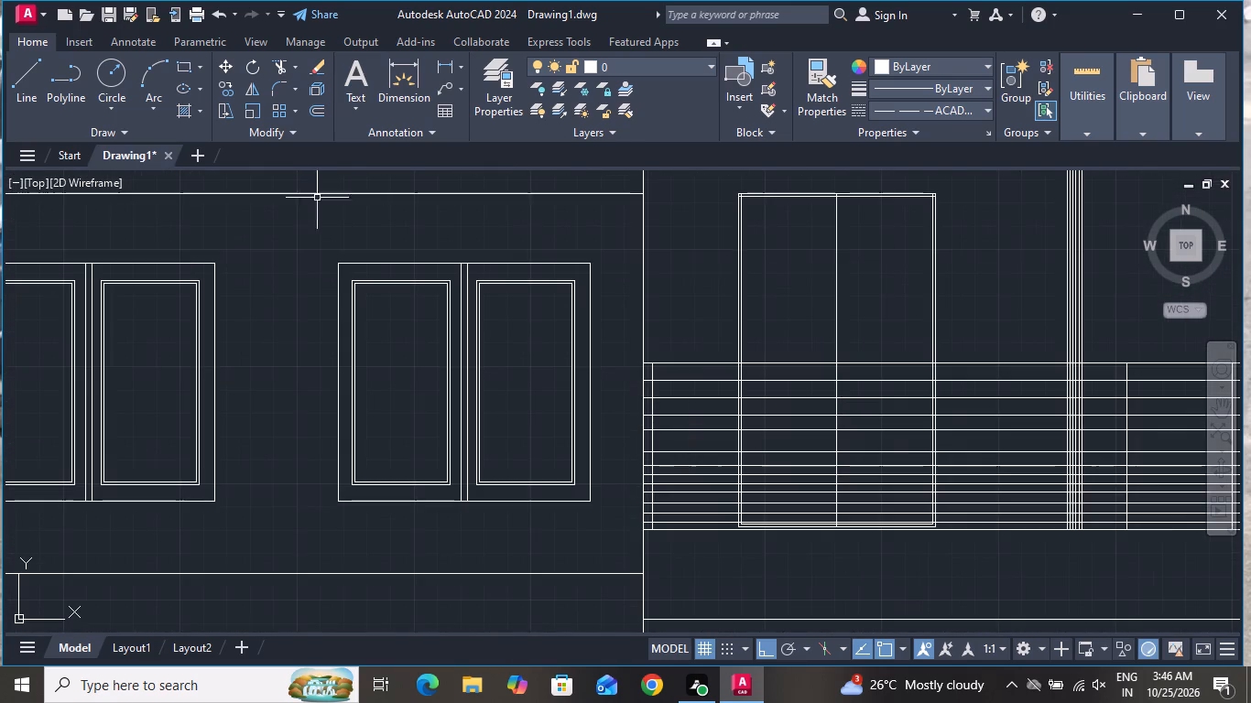
left_click(29, 76)
scroll(682, 467, "up", 2)
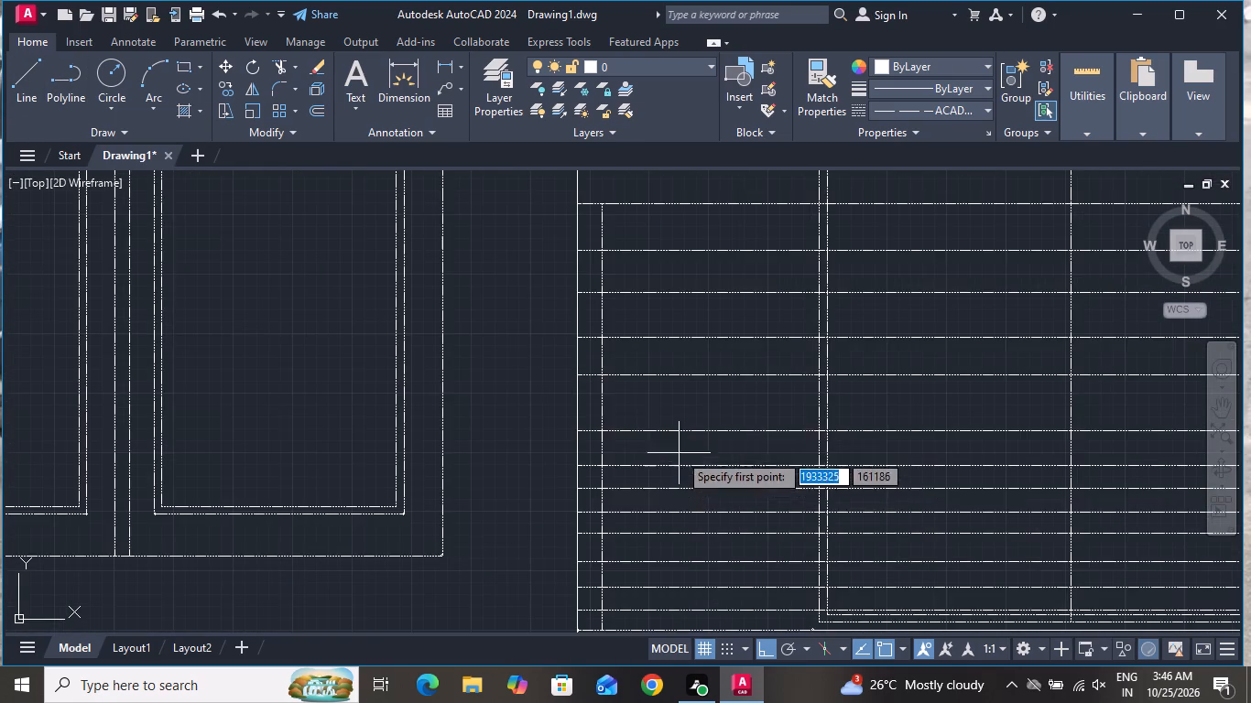
left_click(576, 405)
scroll(659, 450, "down", 3)
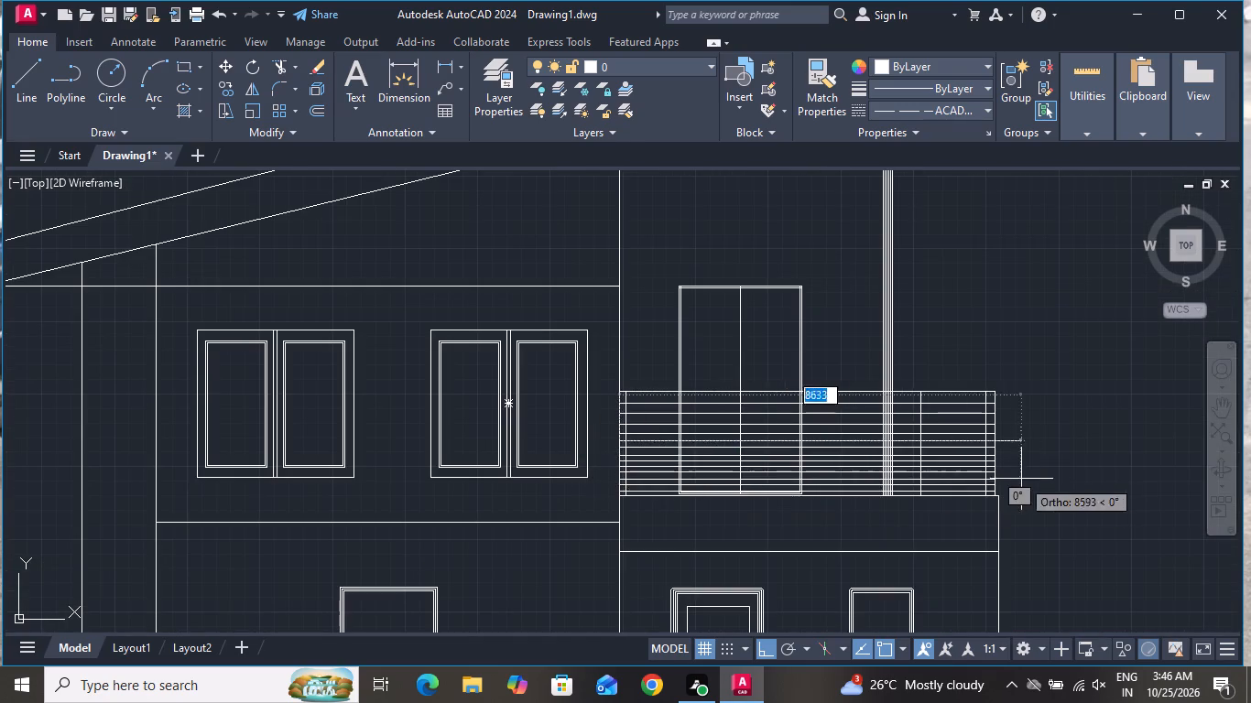
scroll(1028, 458, "up", 4)
left_click(800, 361)
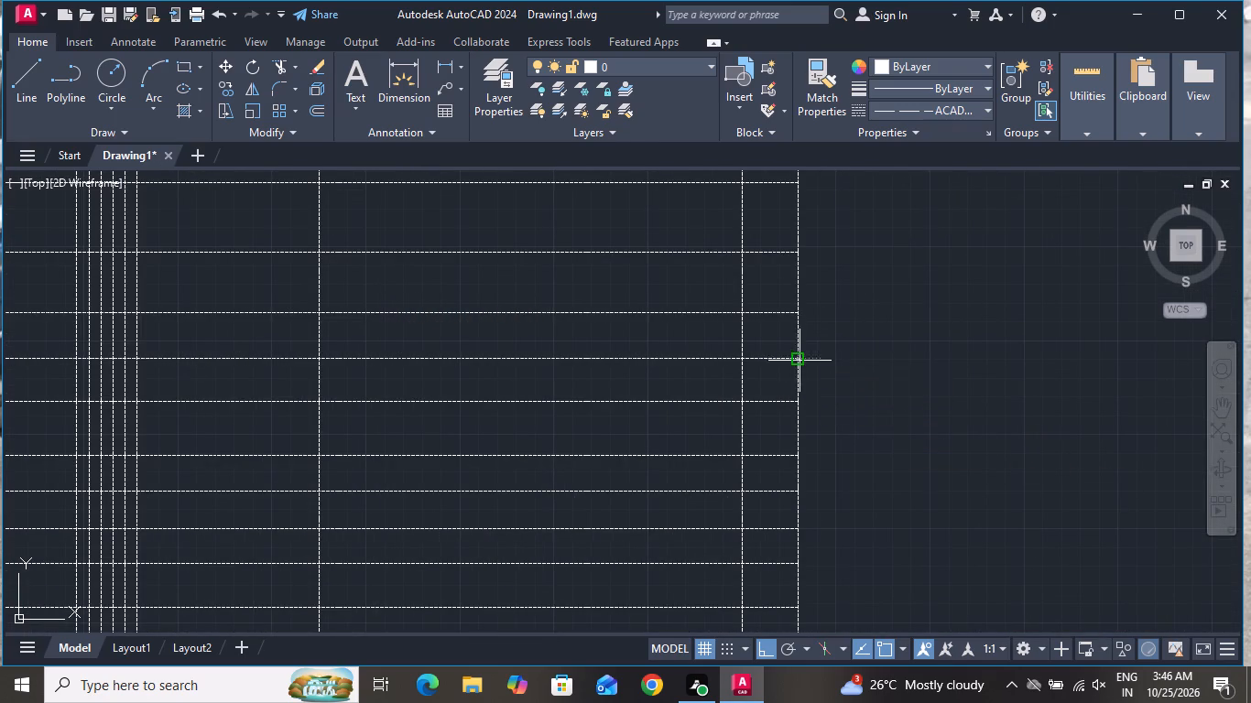
right_click(800, 362)
left_click(821, 398)
Draw another horizontal rail between the top rail and the first rail below it, from the main wall to the outermost post.
scroll(818, 520, "down", 2)
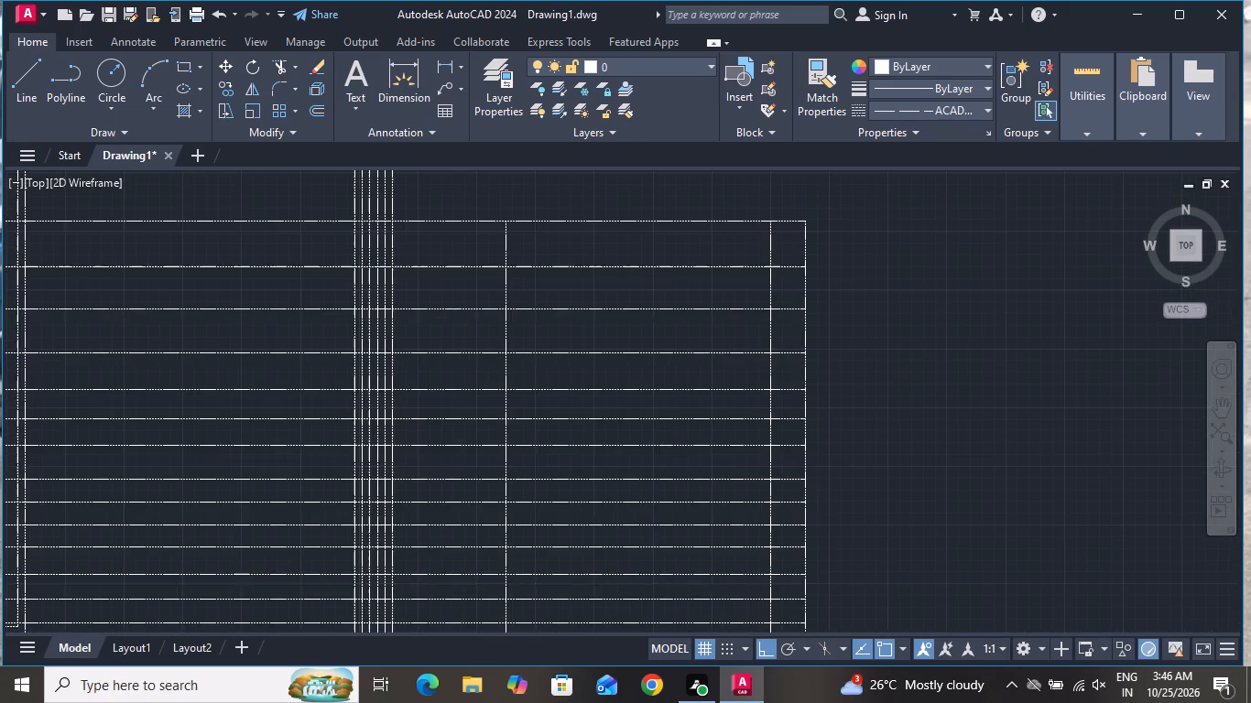
scroll(818, 520, "down", 3)
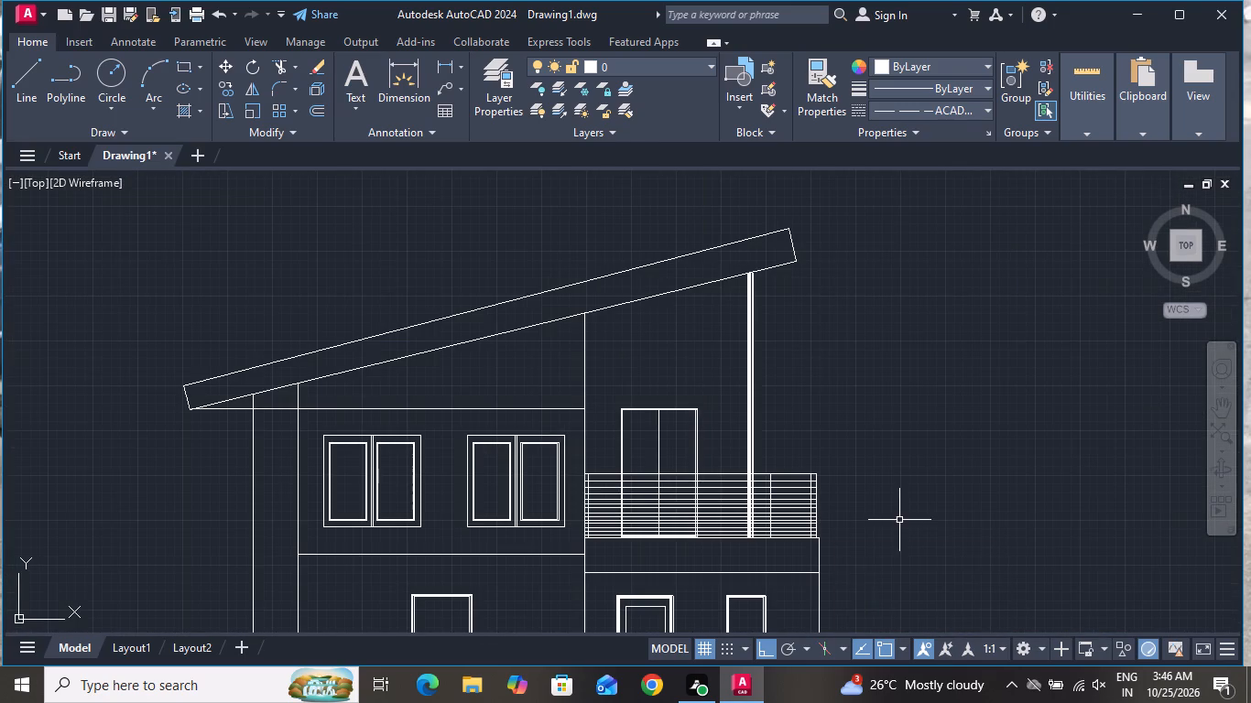
scroll(895, 512, "up", 2)
left_click(33, 61)
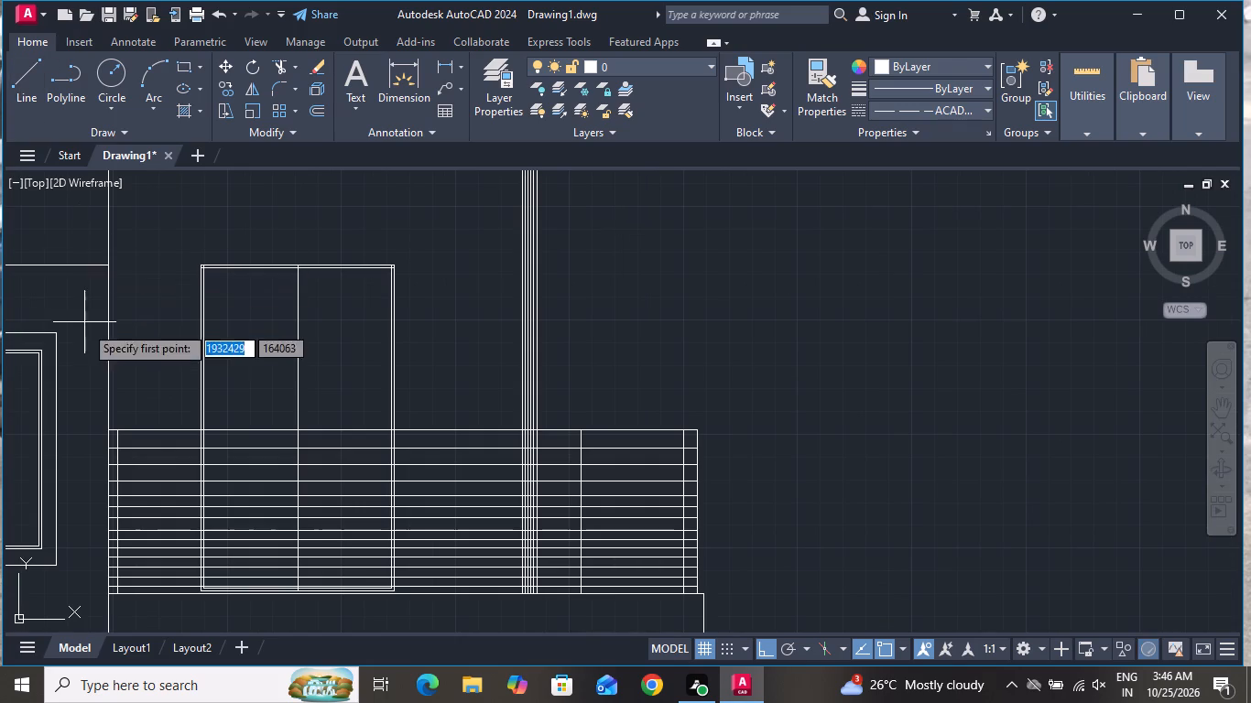
scroll(84, 380, "up", 3)
left_click(176, 570)
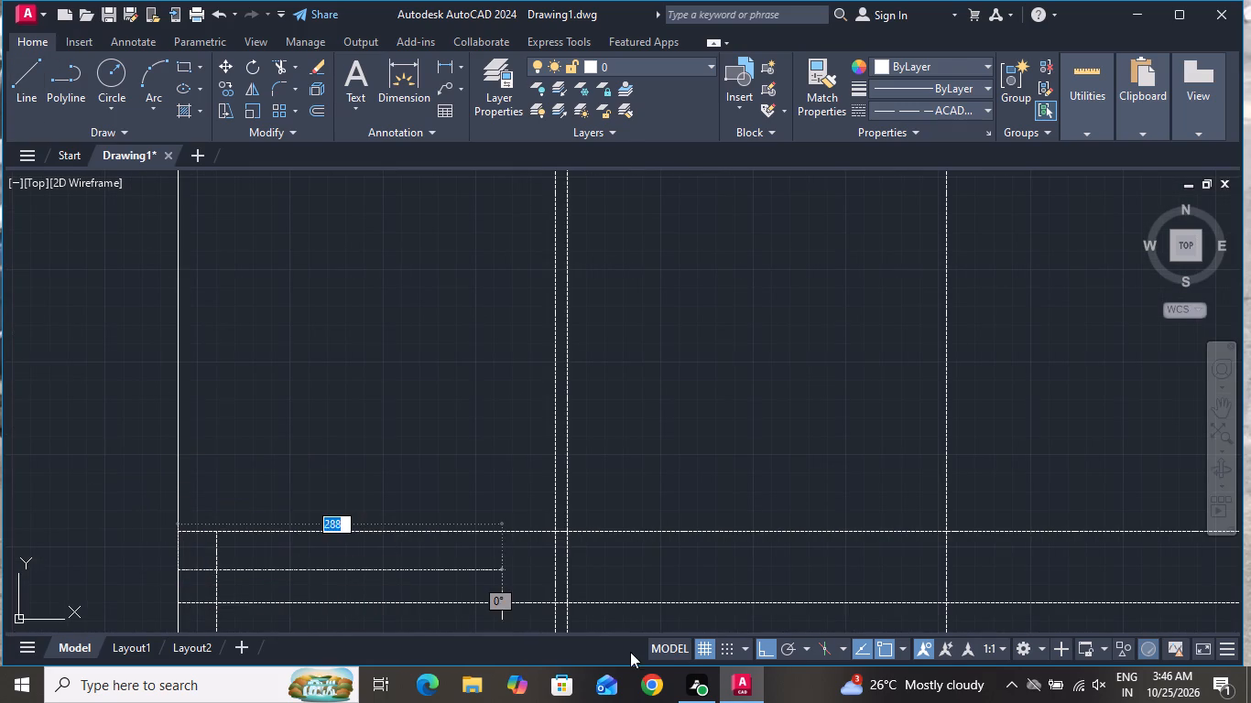
scroll(595, 638, "down", 5)
scroll(936, 625, "down", 2)
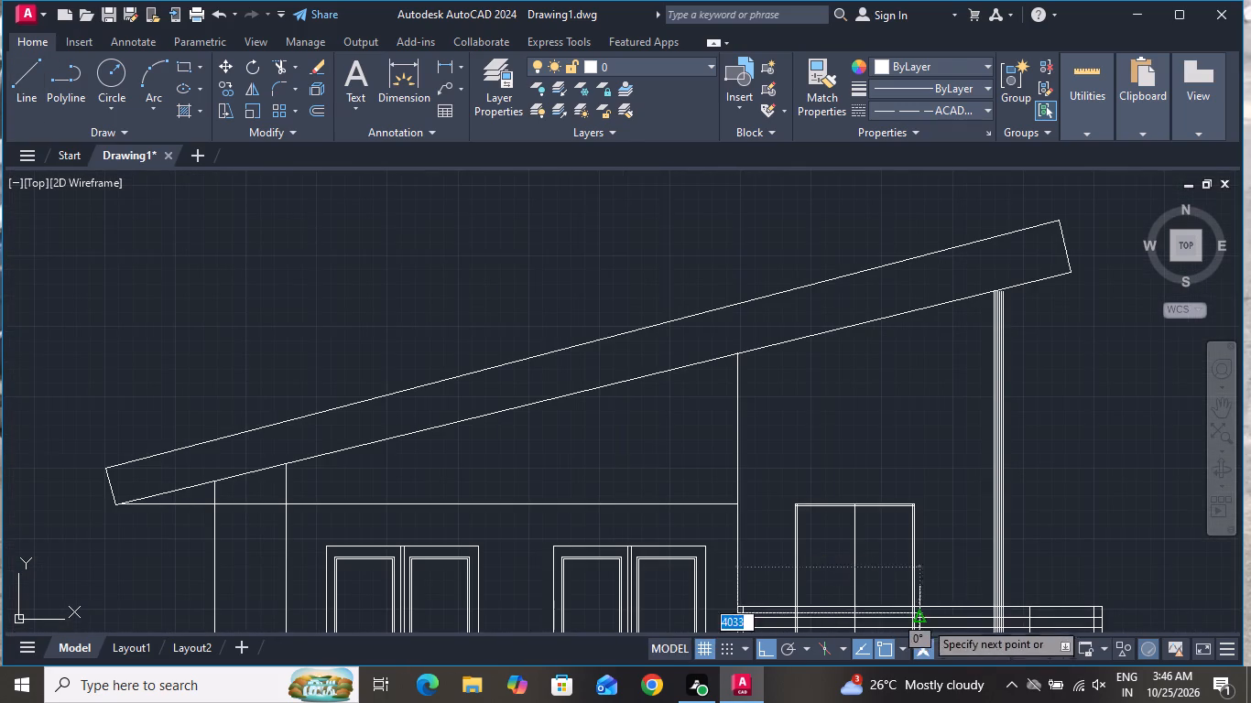
scroll(1093, 625, "up", 4)
left_click(1130, 545)
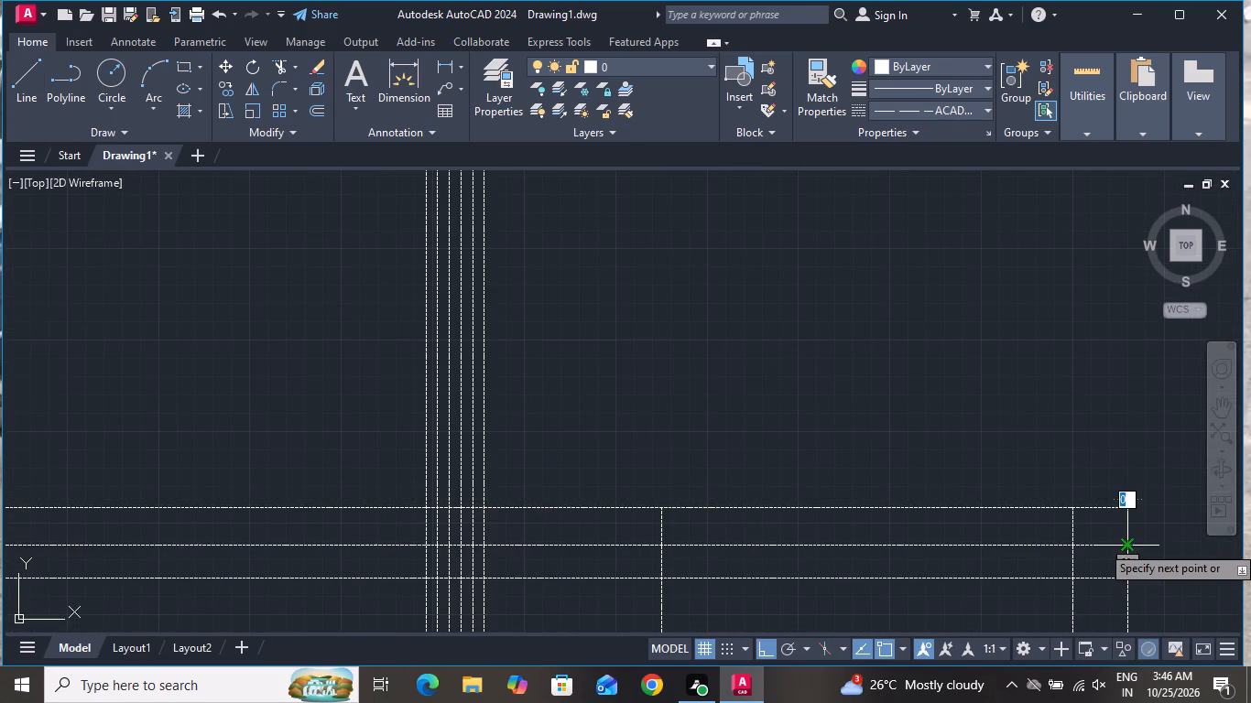
right_click(1130, 546)
left_click(1158, 360)
scroll(912, 357, "down", 4)
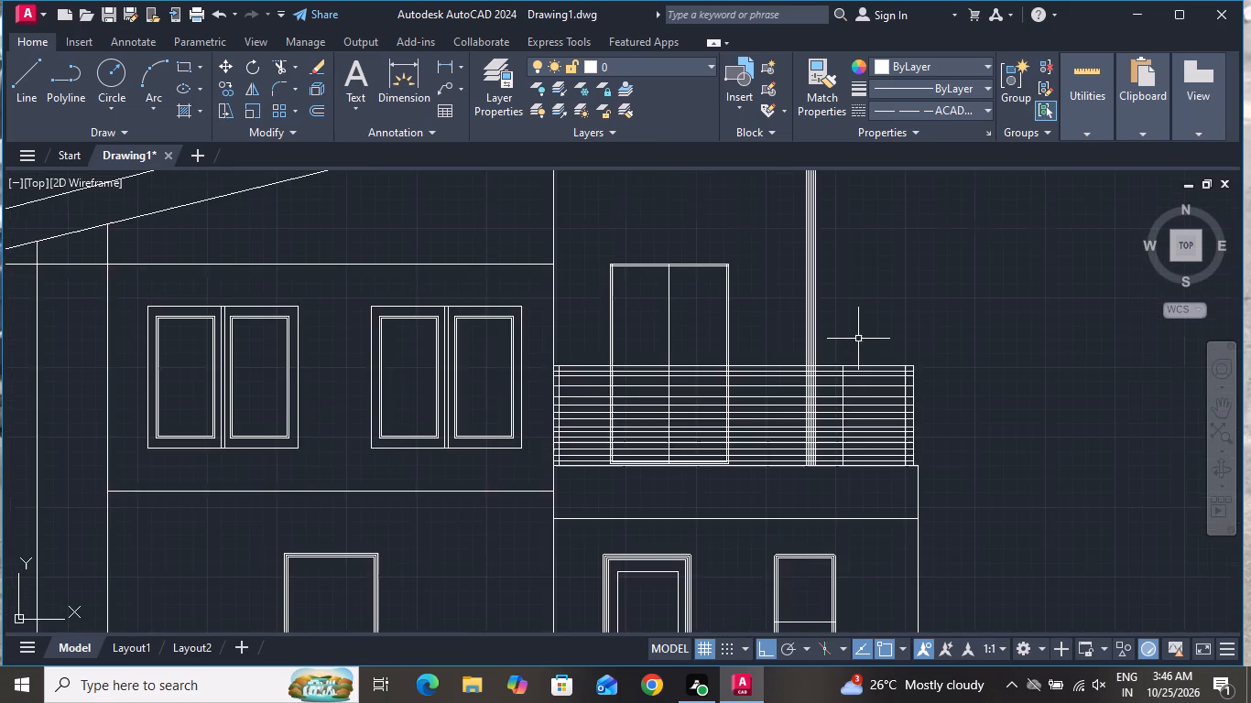
scroll(857, 346, "down", 1)
scroll(1001, 503, "down", 1)
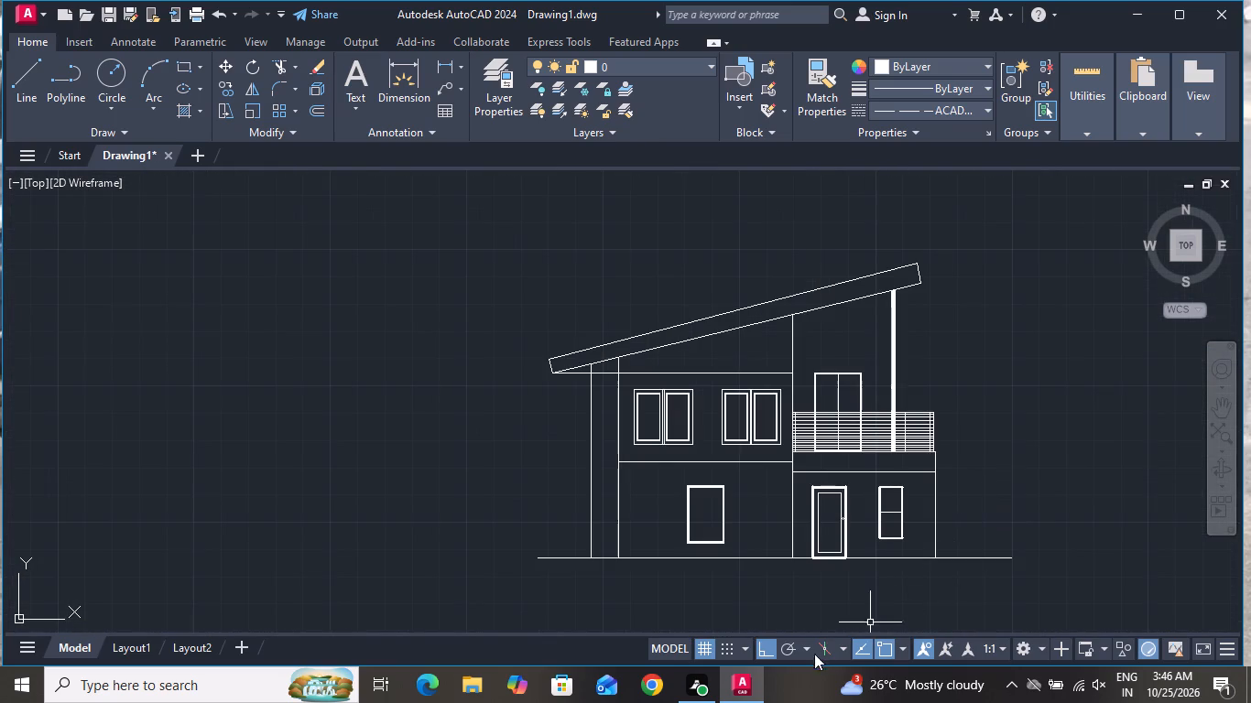
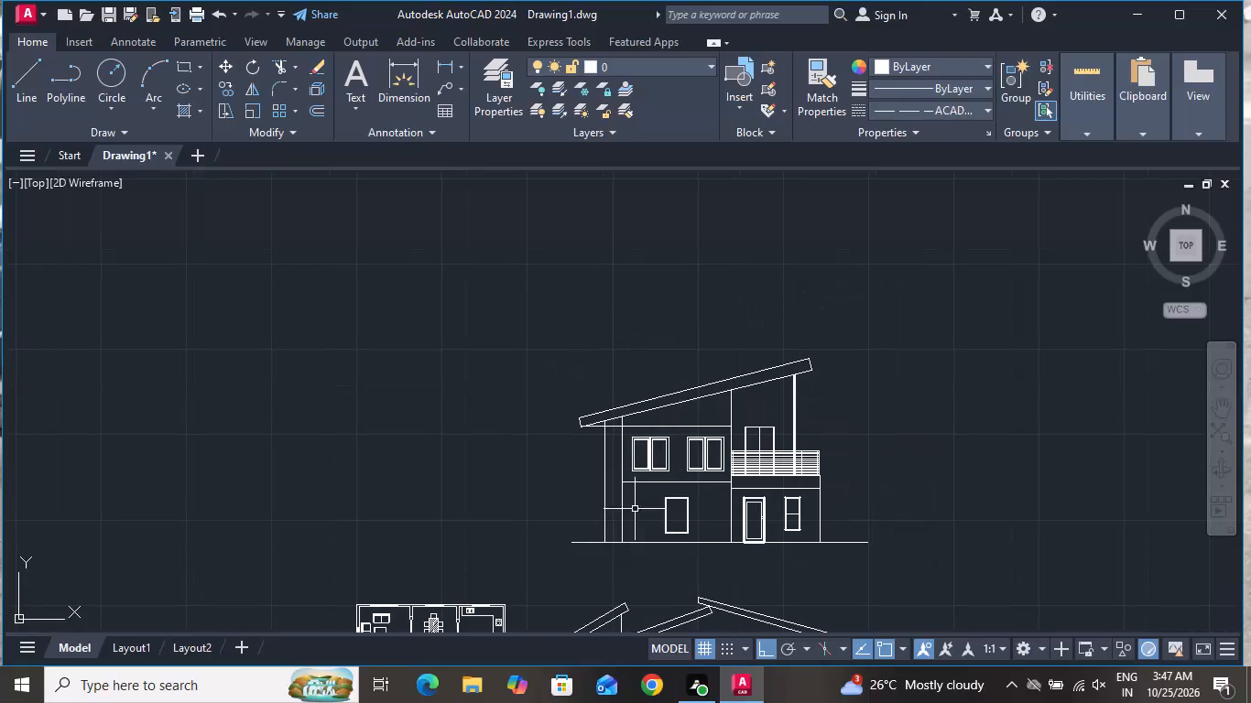
Draw a horizontal line across the narrow wall strip at the second elevation's outer left side, just below the upper ceiling line.
left_click(27, 78)
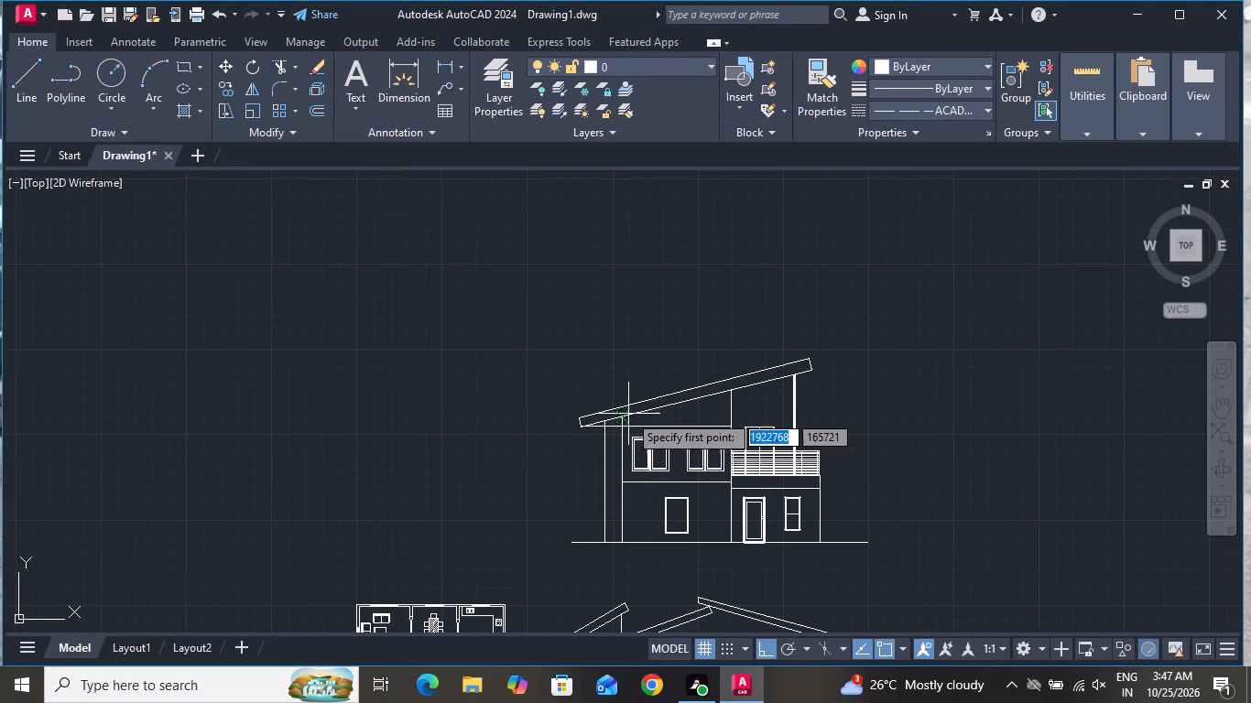
scroll(630, 435, "up", 3)
scroll(520, 412, "up", 2)
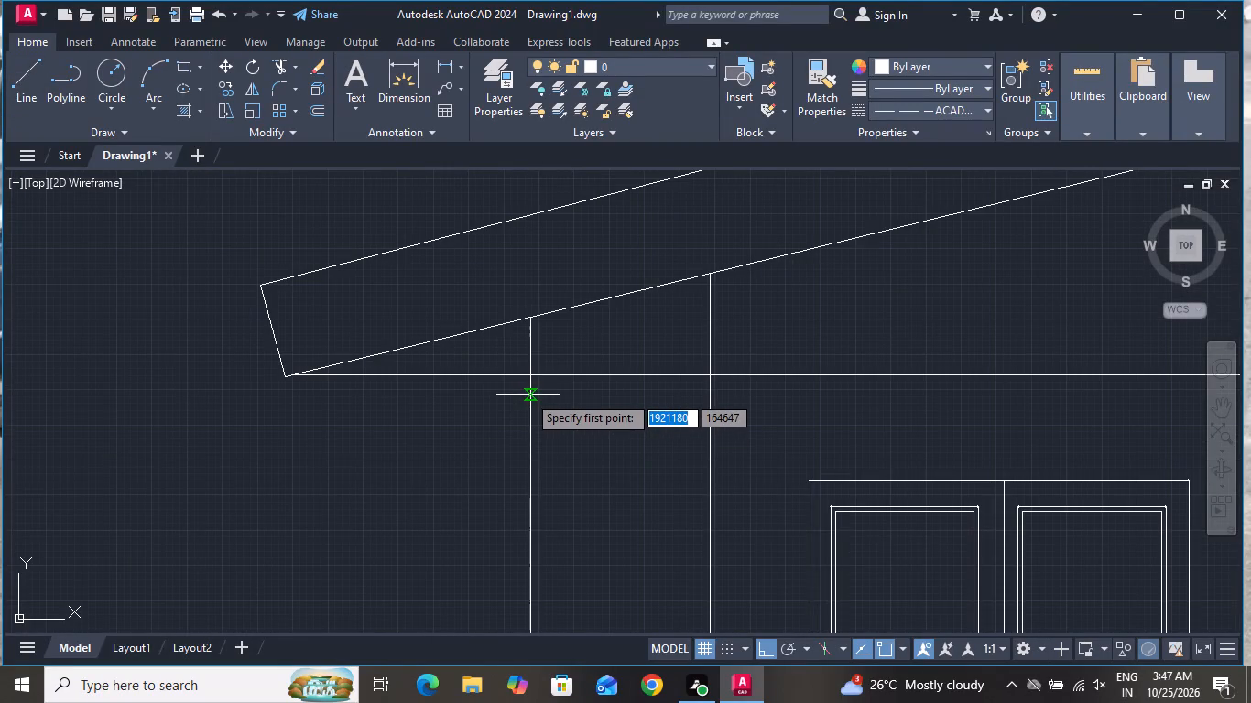
left_click(528, 395)
scroll(645, 405, "up", 2)
left_click(809, 383)
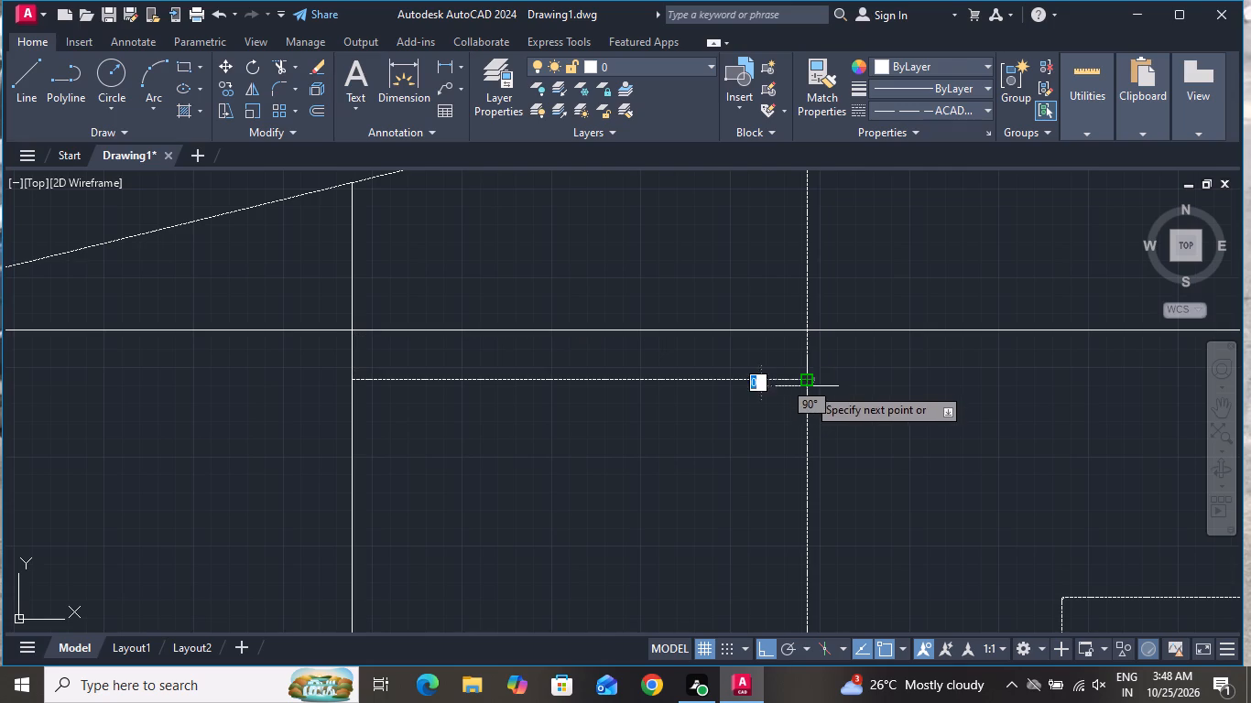
right_click(807, 387)
left_click(832, 416)
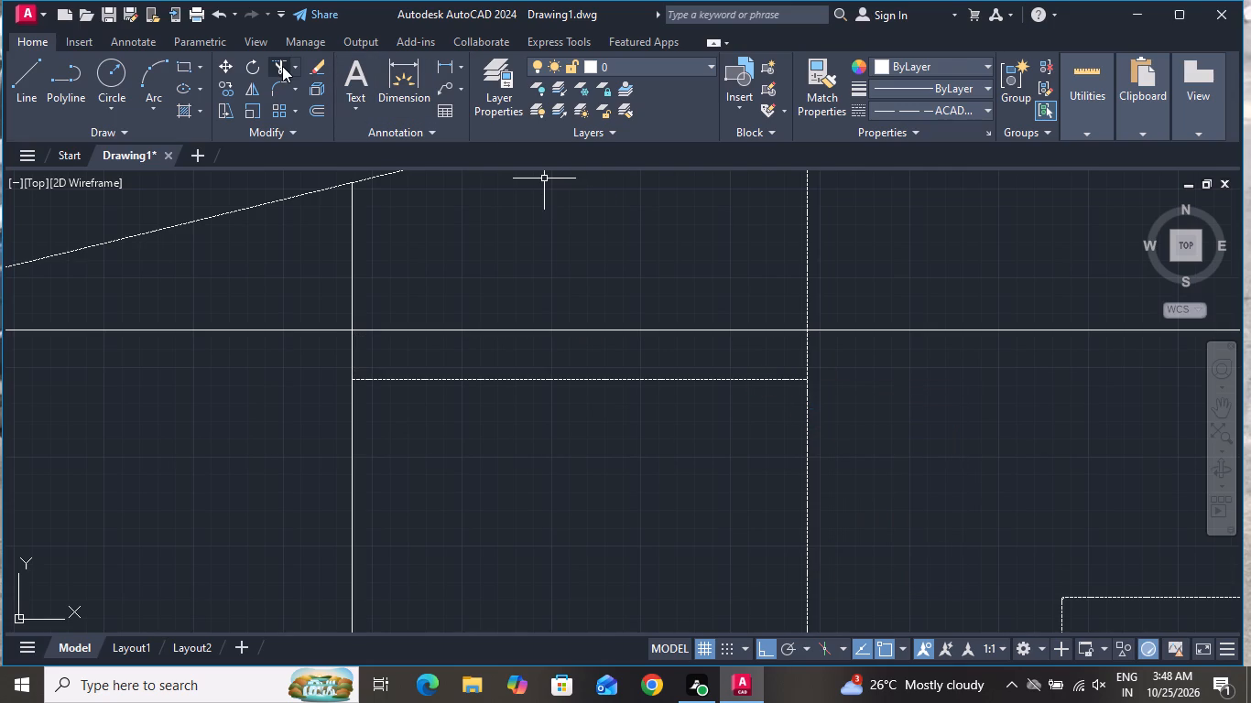
Trim the upper ceiling line inside the narrow wall strip and beyond its outer edge, out to the roof corner.
left_click(282, 66)
left_click(495, 311)
left_click(498, 344)
left_click(284, 294)
left_click(282, 366)
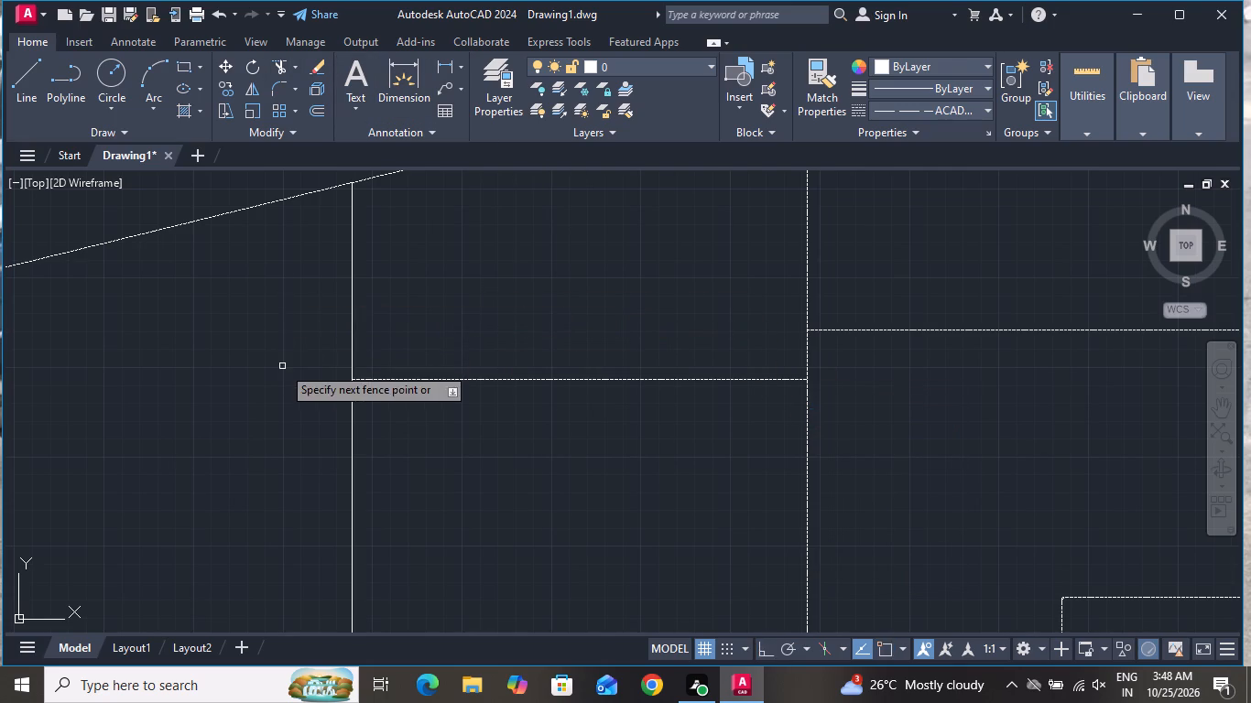
right_click(564, 302)
left_click(620, 325)
Draw a horizontal line across the narrow wall strip just below where its outer edge meets the sloping roof.
scroll(621, 354, "down", 2)
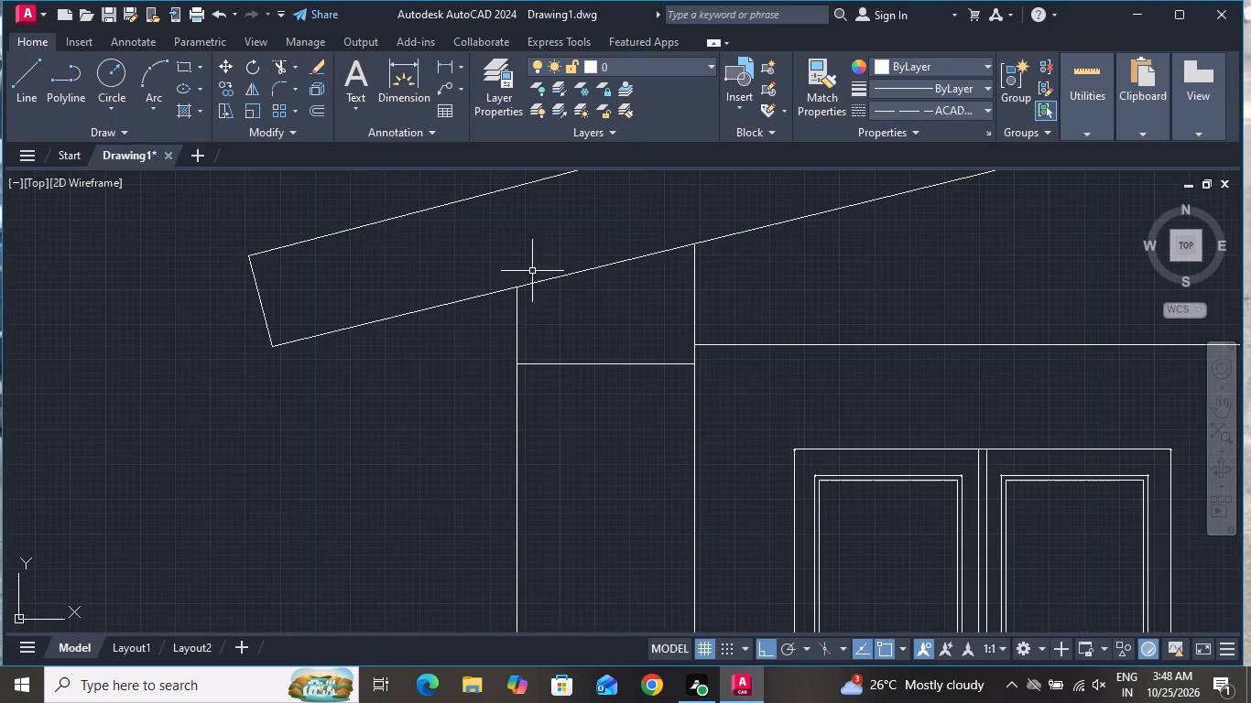
left_click(30, 82)
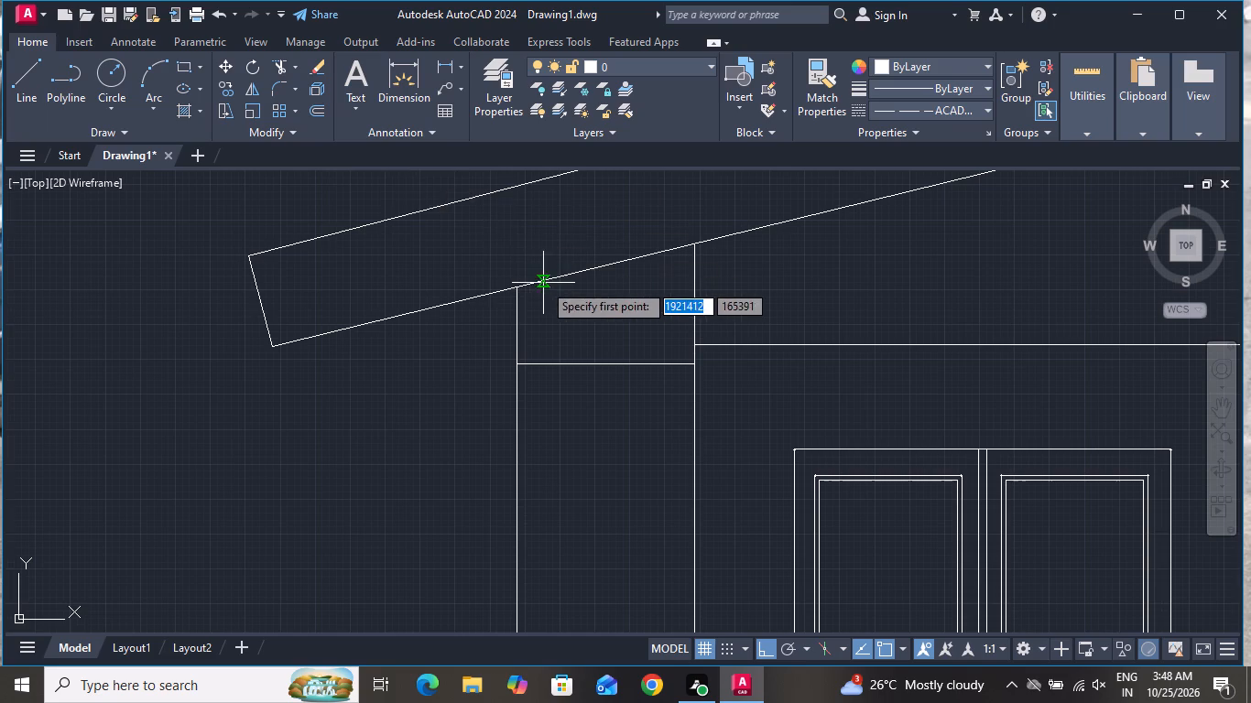
scroll(534, 300, "up", 2)
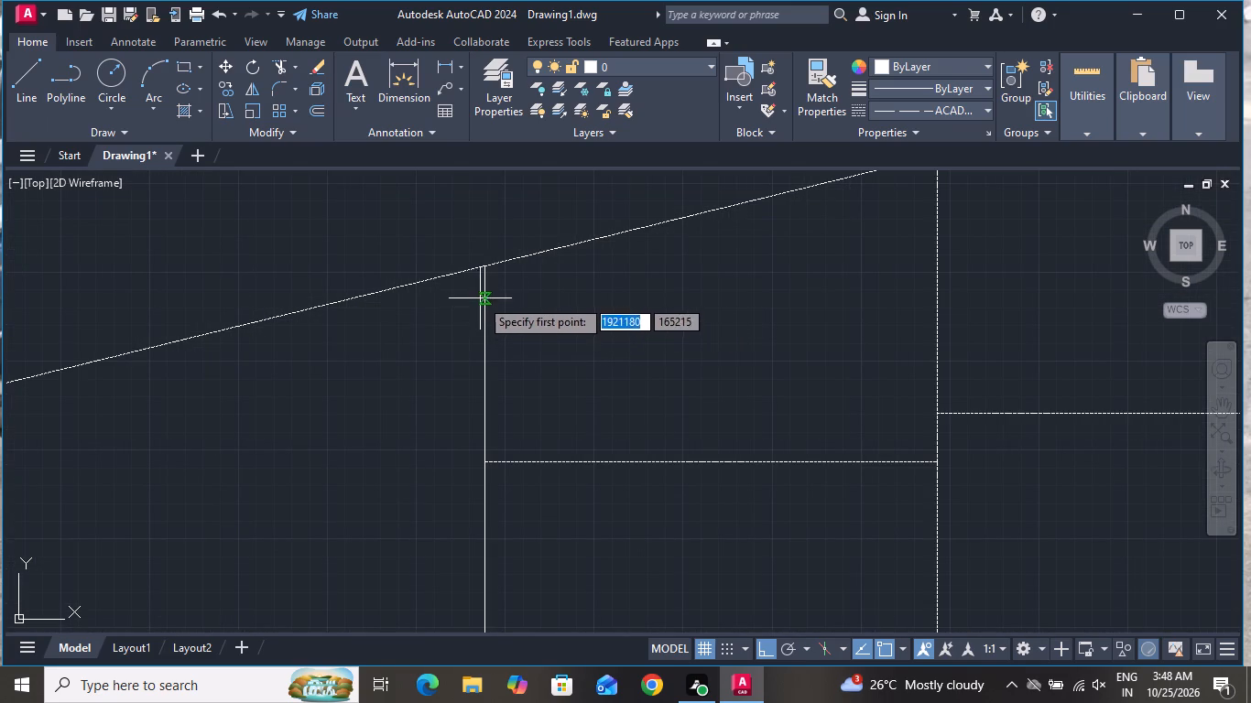
left_click(486, 296)
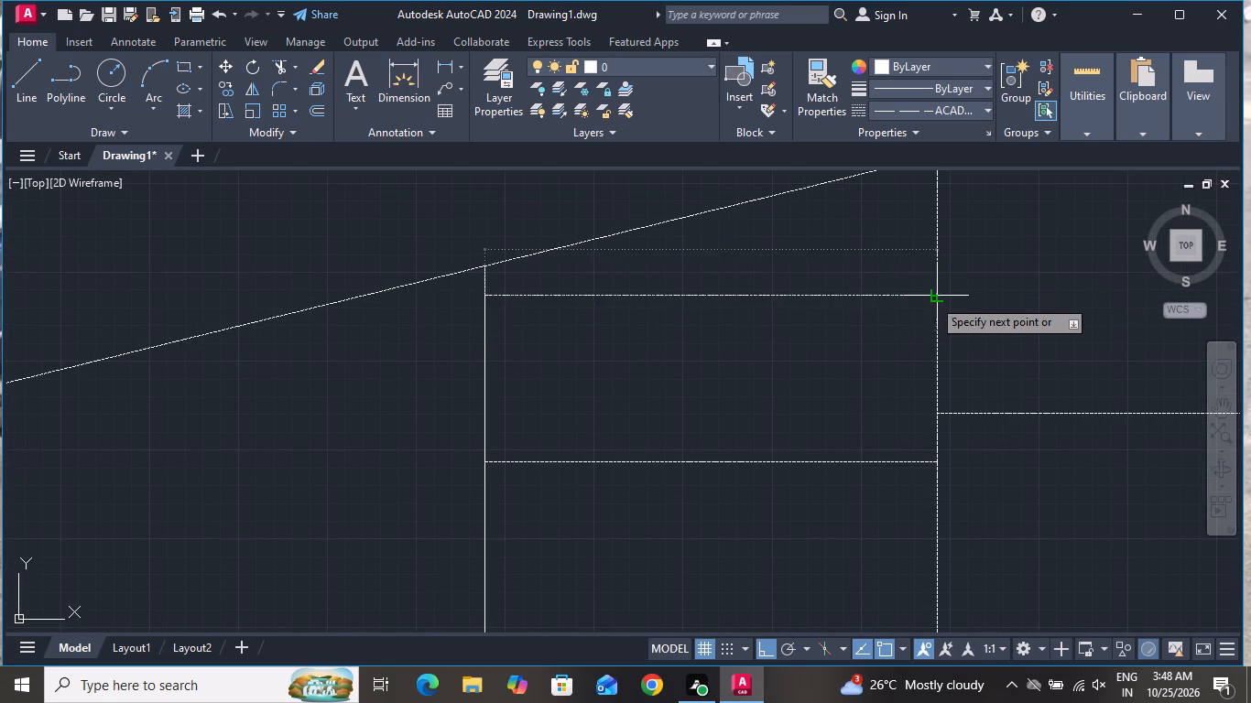
left_click(932, 298)
right_click(931, 303)
left_click(952, 320)
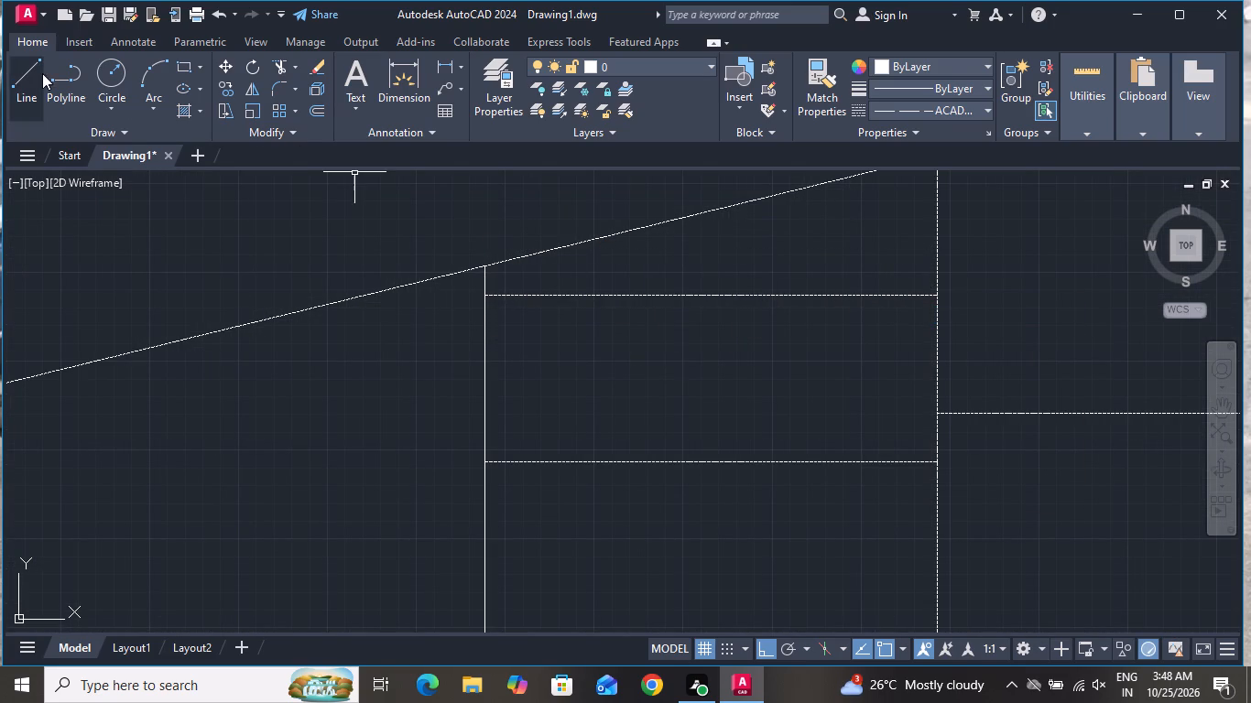
Draw a second horizontal line across the narrow strip, a short gap below the one nearest the roof.
left_click(38, 76)
left_click(485, 357)
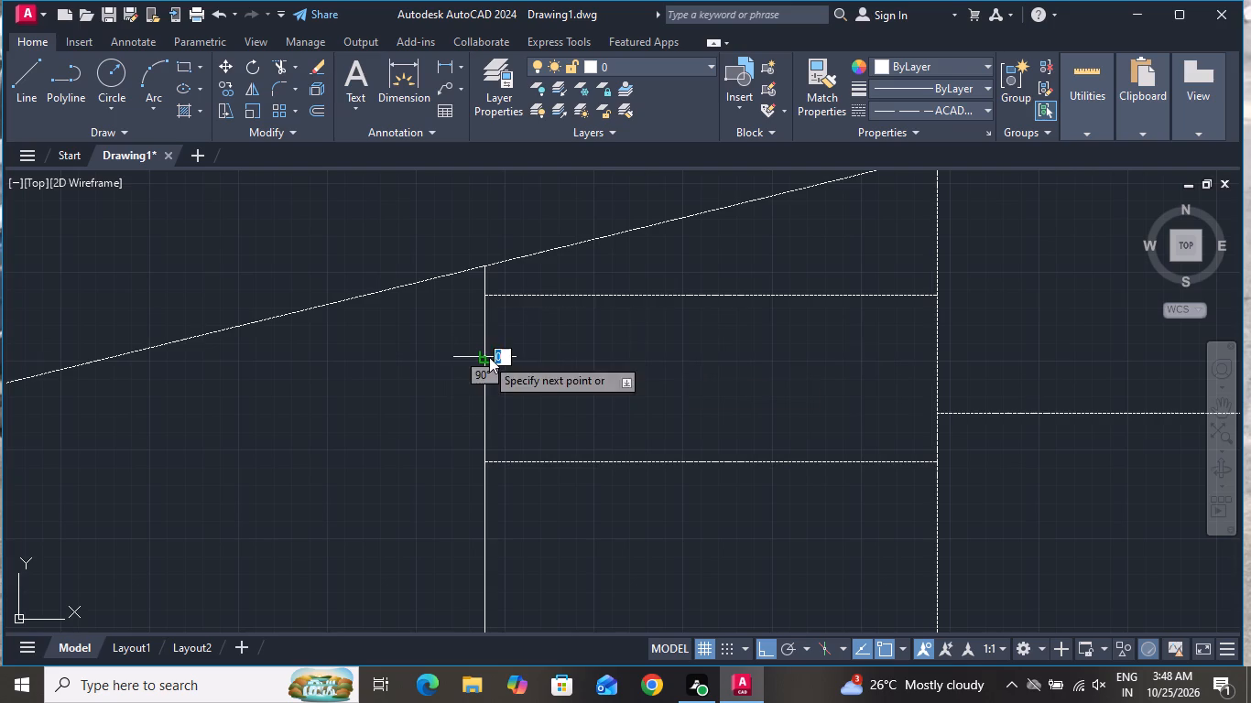
left_click(931, 358)
right_click(931, 358)
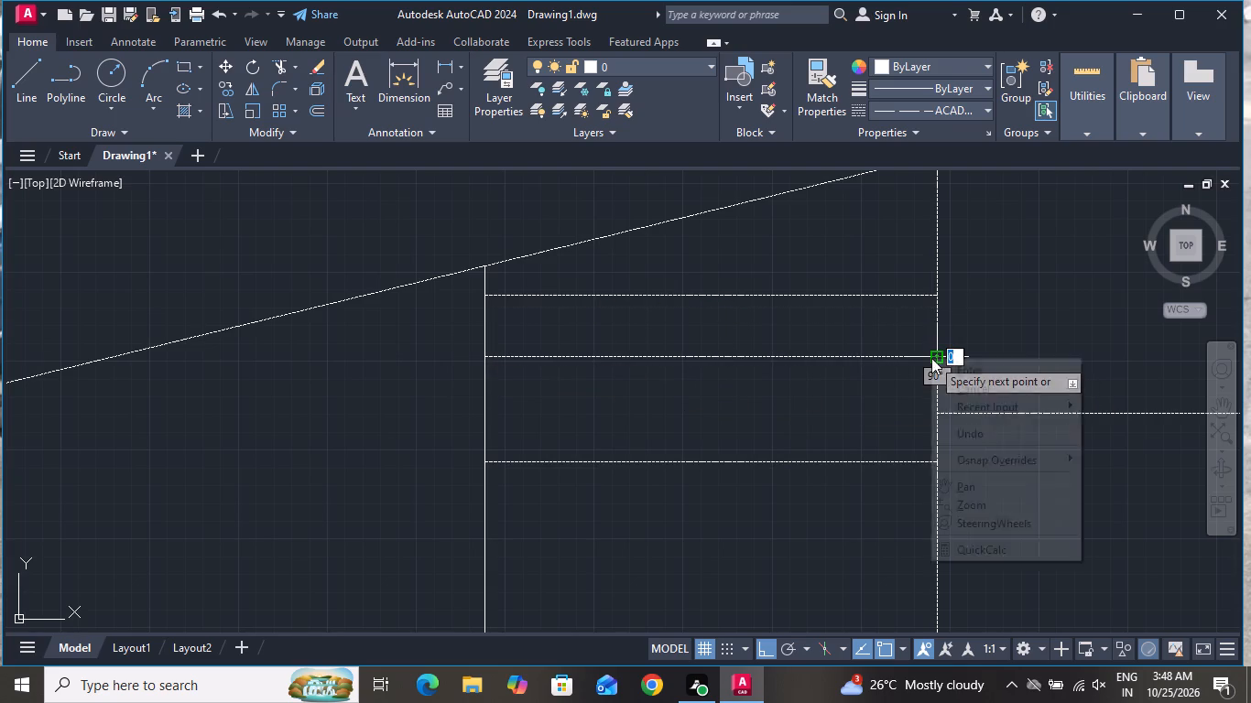
left_click(959, 395)
Draw a line across the strip, between its second and lowest lines, from the outer edge to the ceiling line's endpoint.
left_click(21, 72)
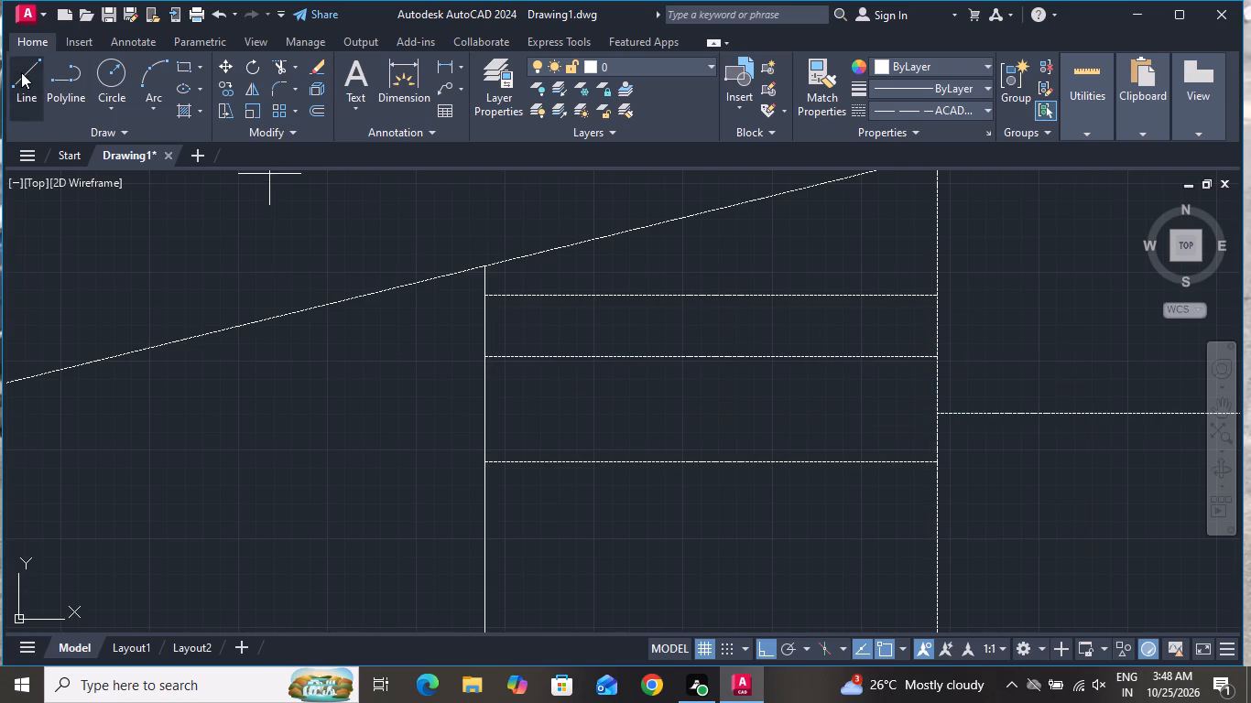
left_click(484, 407)
left_click(938, 414)
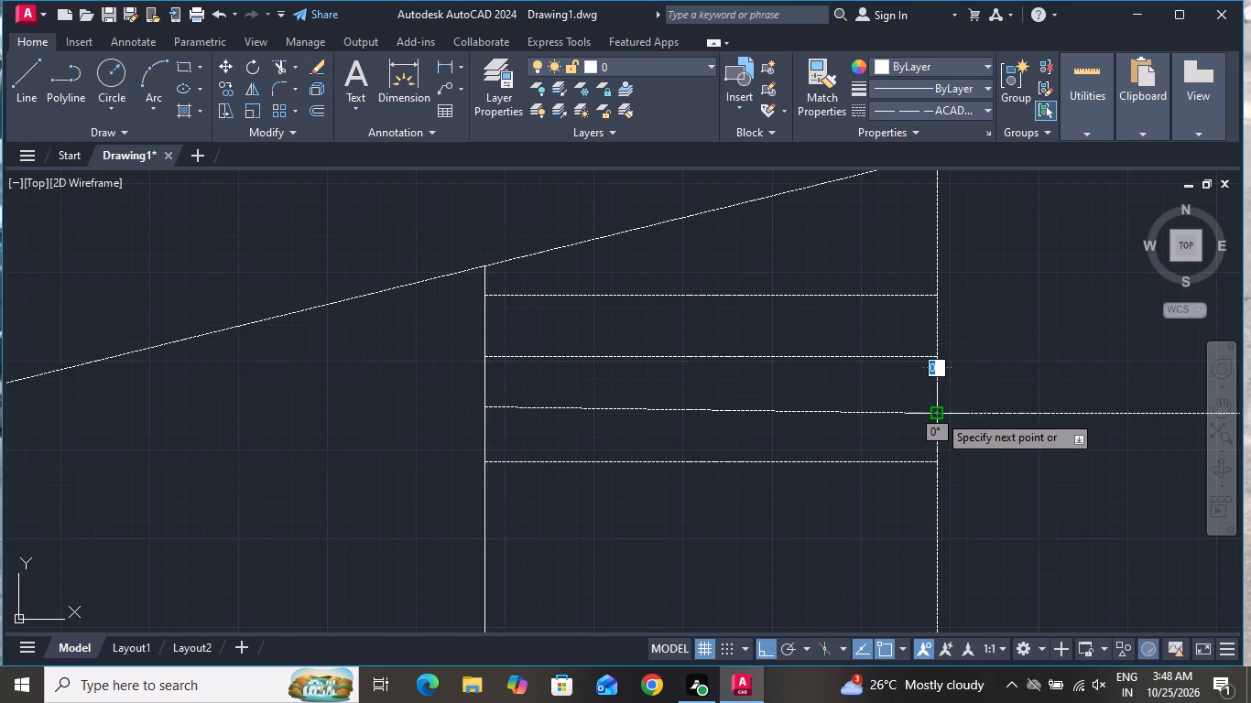
right_click(941, 414)
left_click(956, 444)
Draw another horizontal line across the narrow strip, closely below its lowest line.
scroll(495, 325, "down", 2)
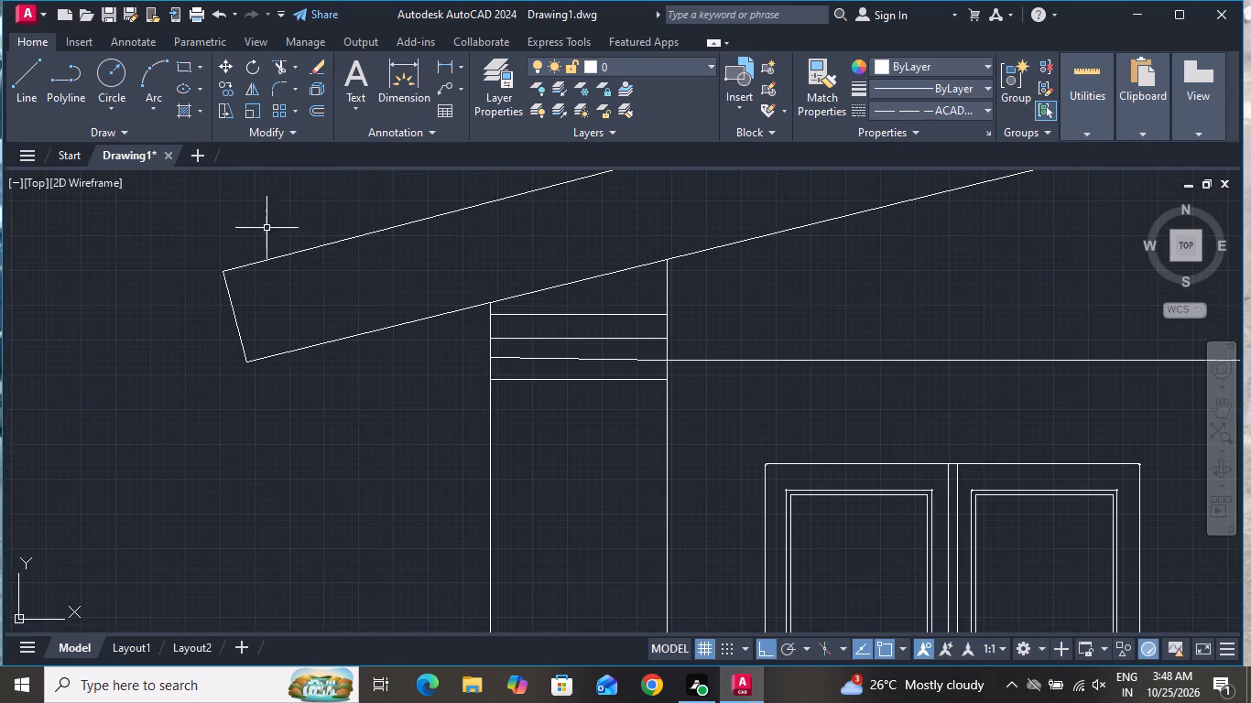
left_click(27, 69)
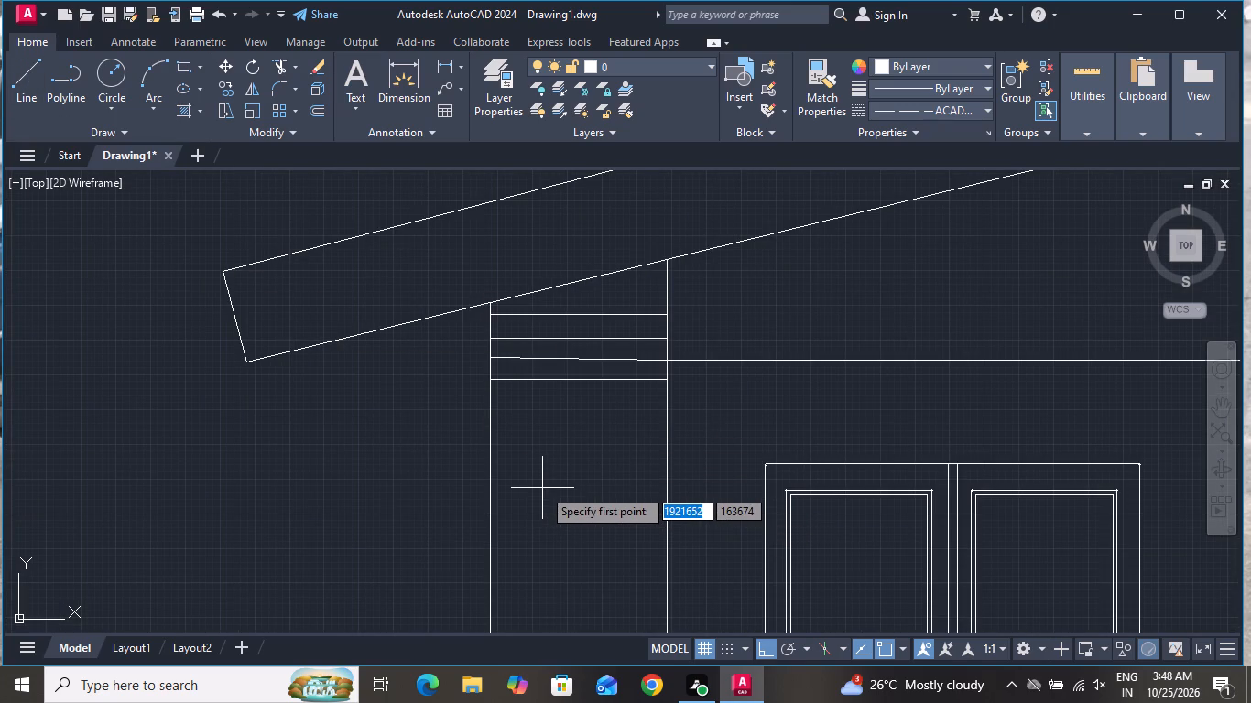
scroll(497, 411, "up", 2)
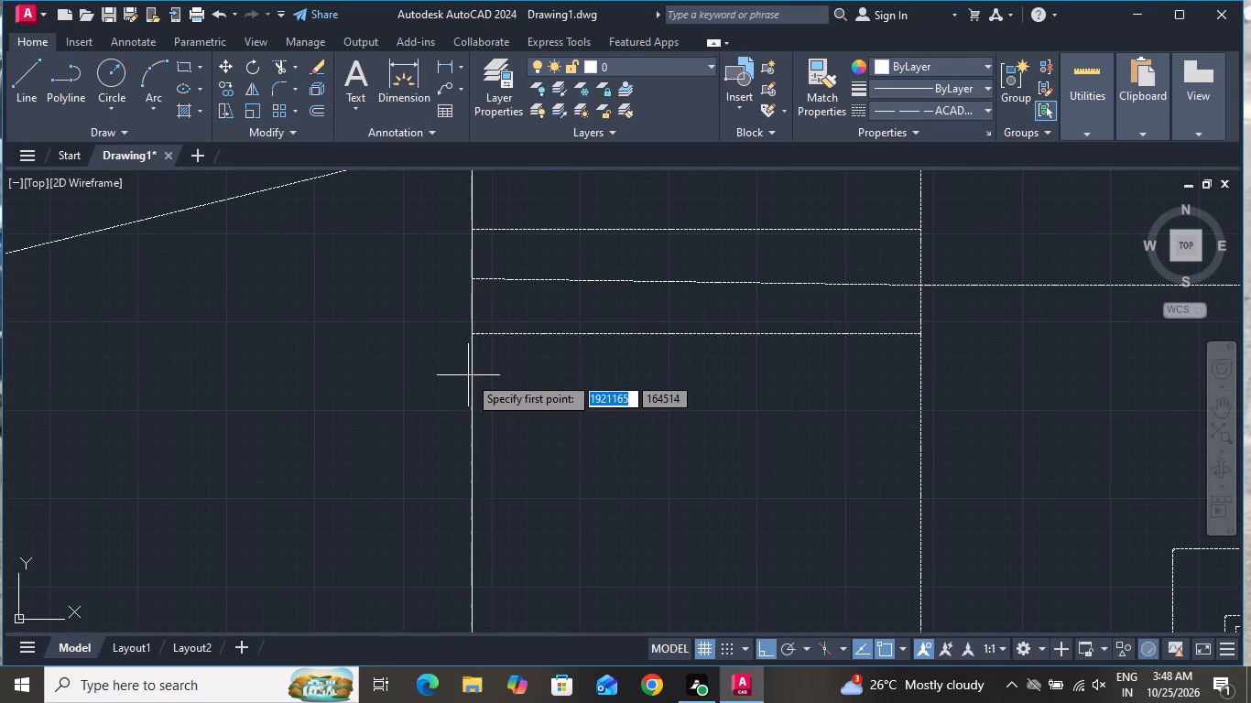
left_click(472, 380)
left_click(919, 385)
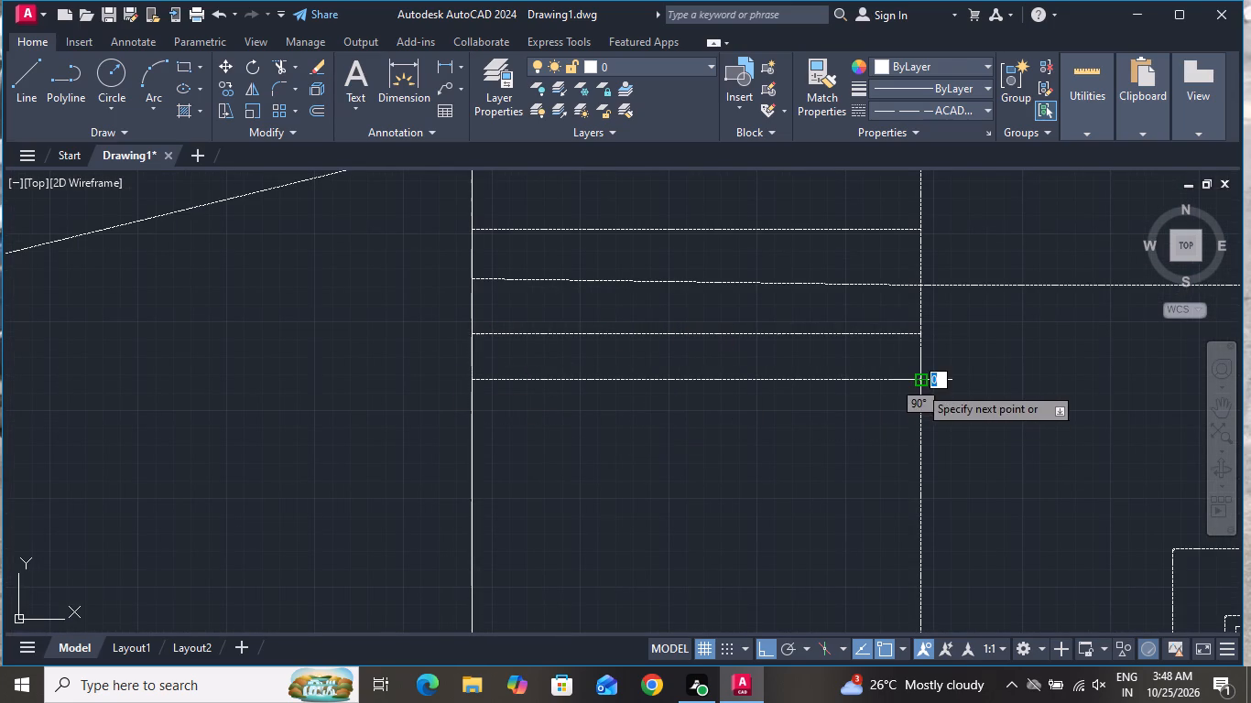
right_click(919, 386)
left_click(941, 410)
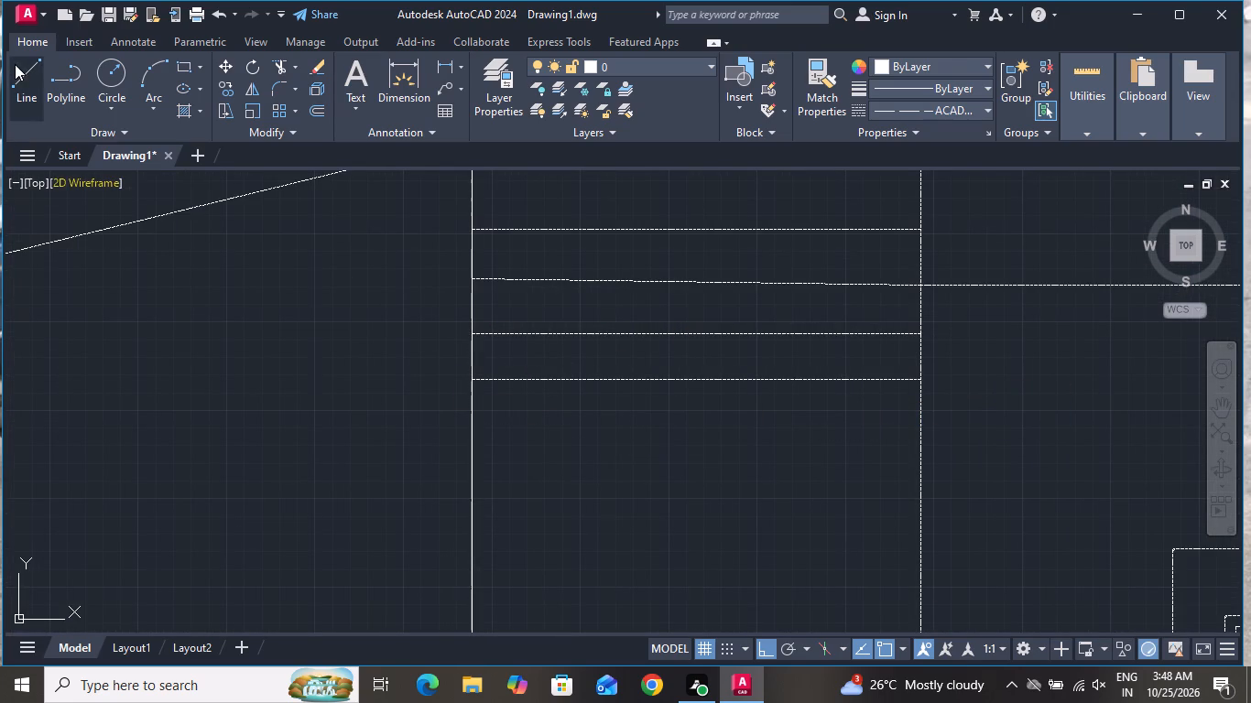
Draw a sixth horizontal line across the narrow strip, closely below the fifth line.
left_click(15, 64)
left_click(30, 88)
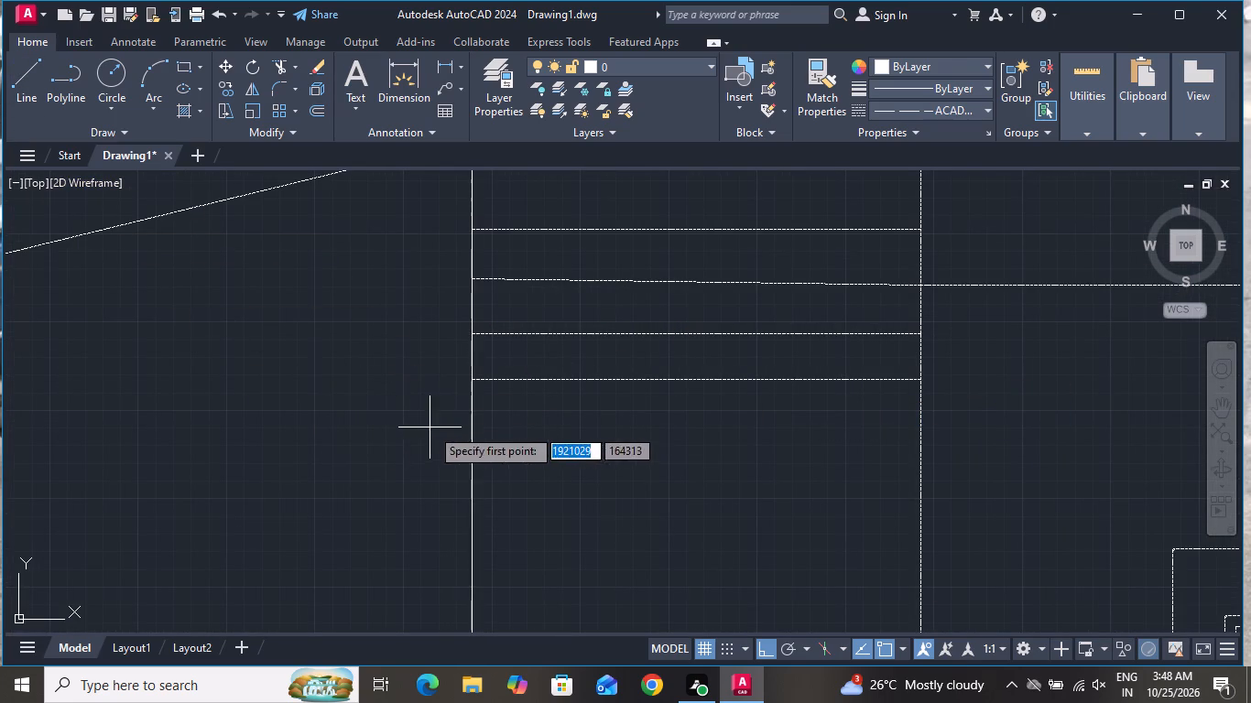
left_click(469, 424)
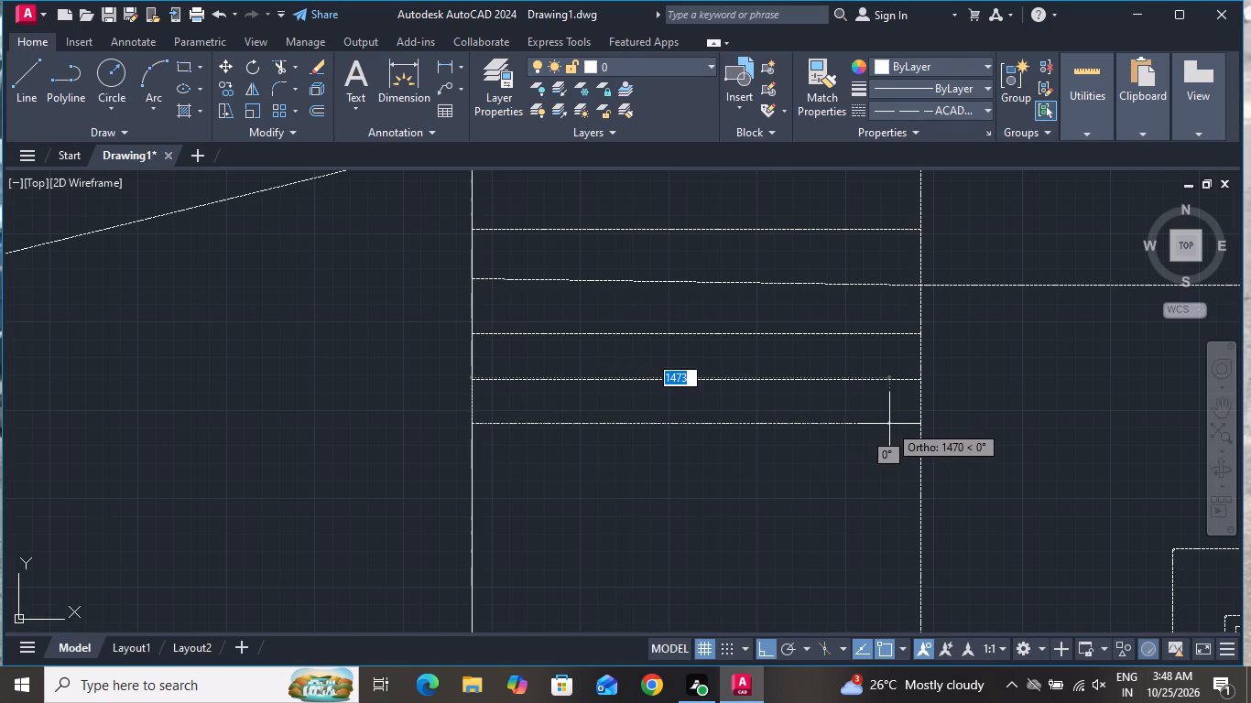
left_click(921, 427)
right_click(908, 436)
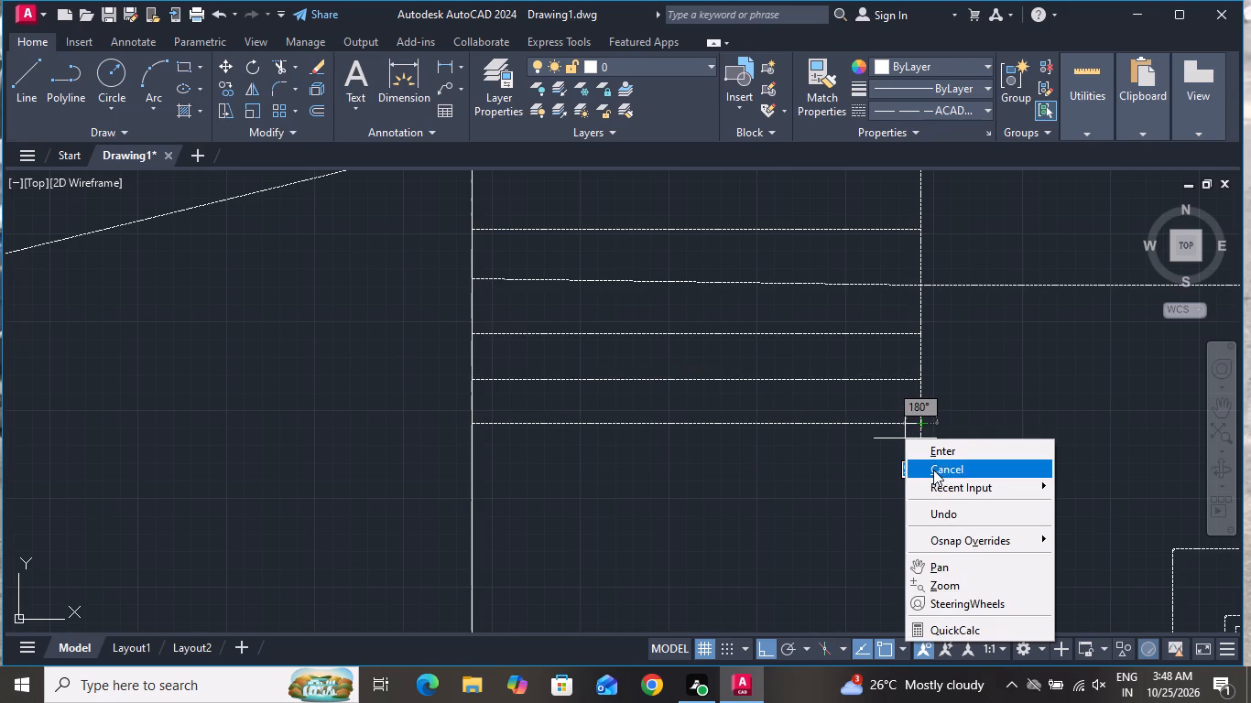
left_click(933, 470)
Draw a seventh horizontal line across the narrow strip, slightly farther below the sixth, from outer edge to inner edge.
scroll(774, 377, "down", 6)
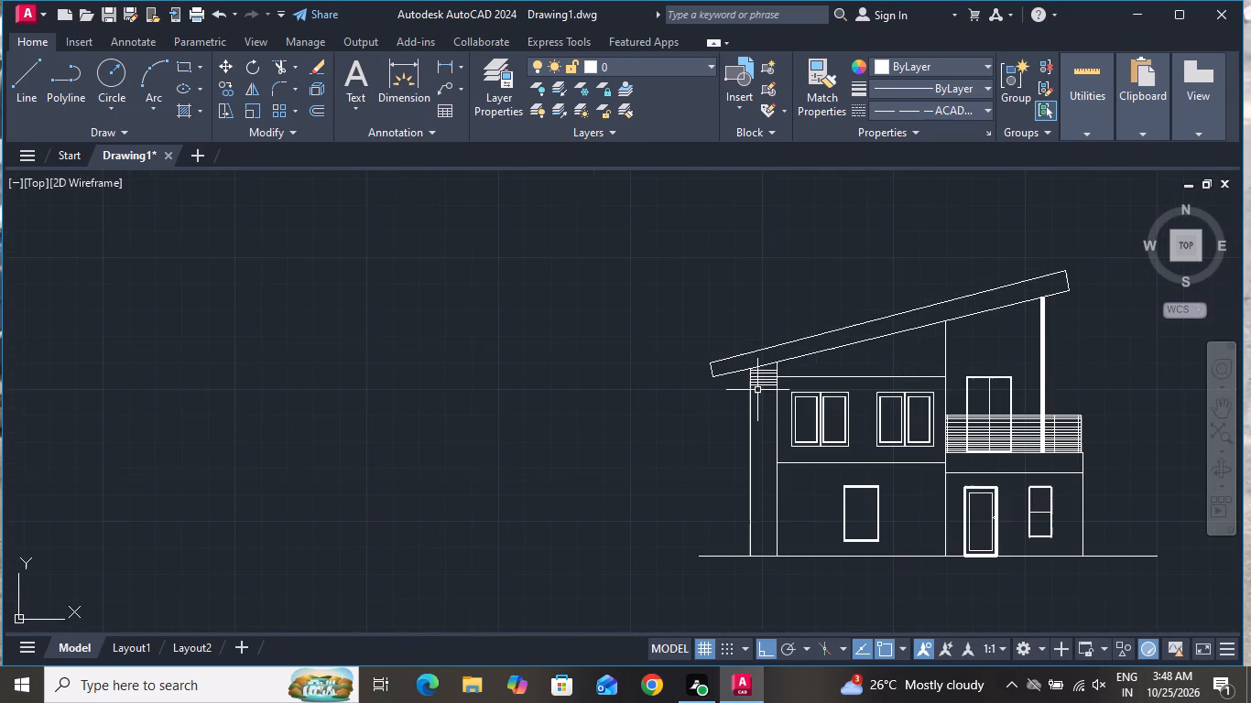
scroll(755, 391, "down", 3)
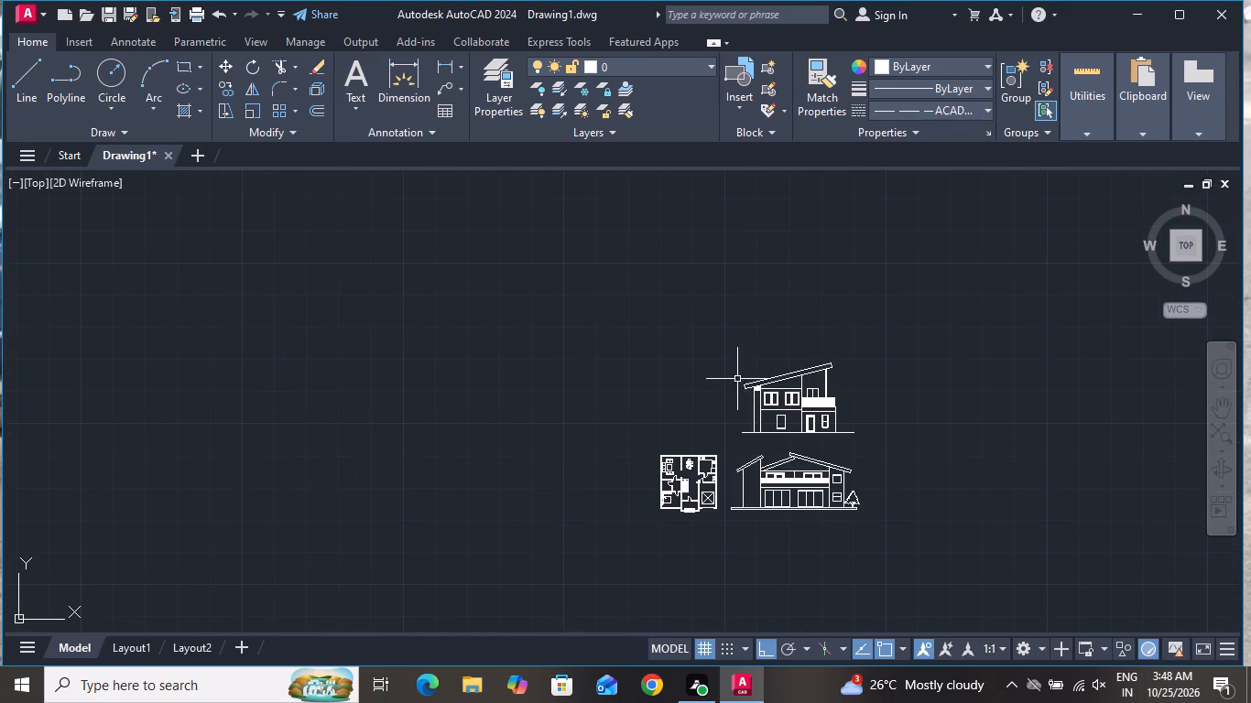
scroll(789, 396, "up", 3)
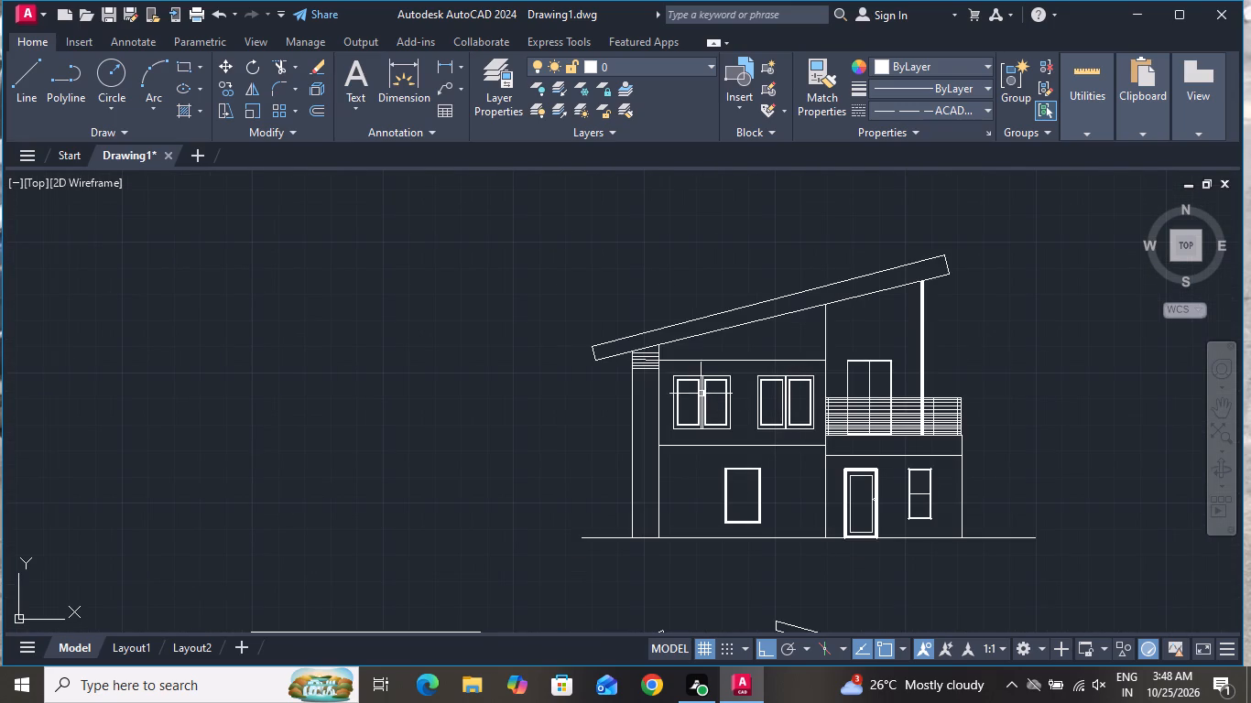
left_click(25, 75)
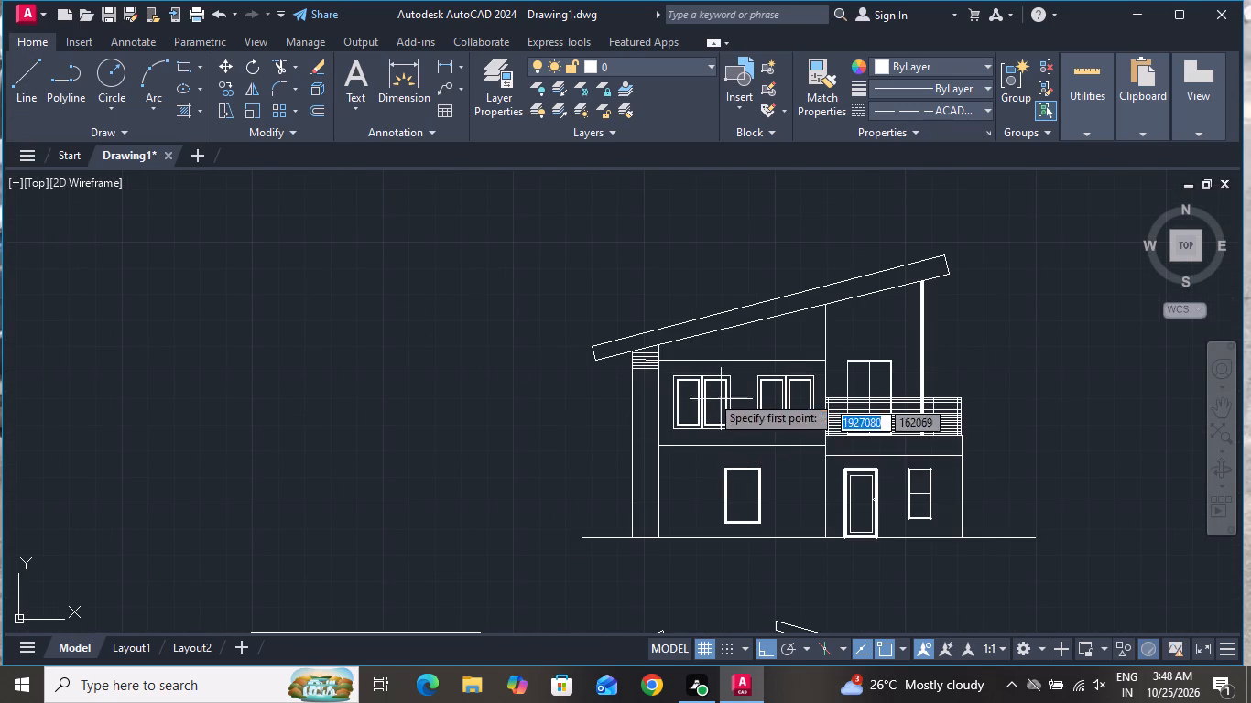
scroll(591, 369, "up", 3)
left_click(755, 364)
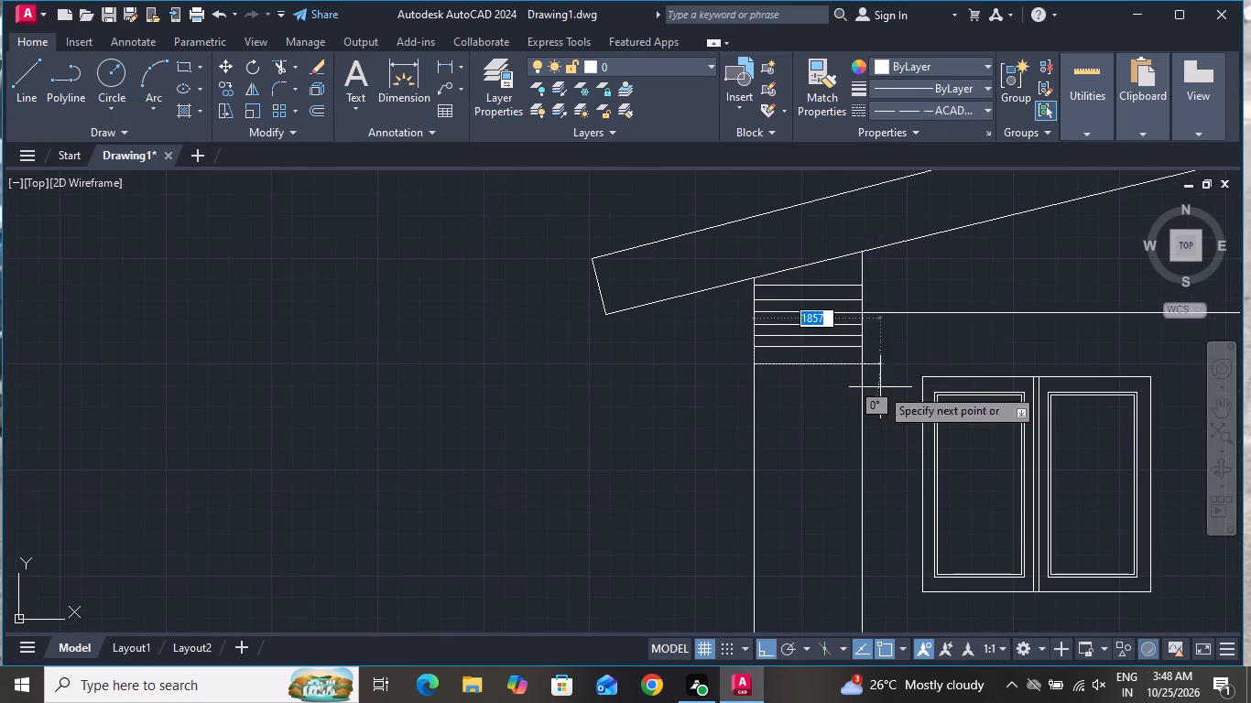
left_click(862, 363)
right_click(860, 364)
left_click(878, 392)
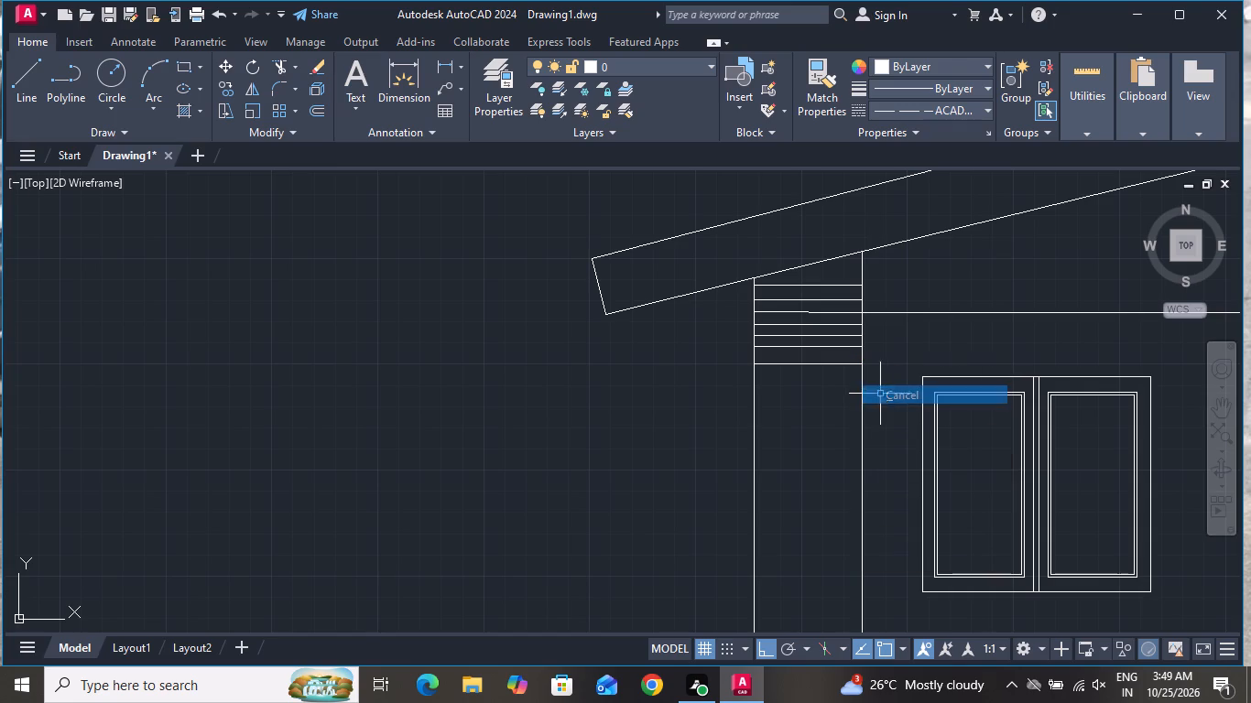
Offset the lowest horizontal line of the narrow wall strip downward by 100, repeating from each new line to add three lines.
key("o")
key("space")
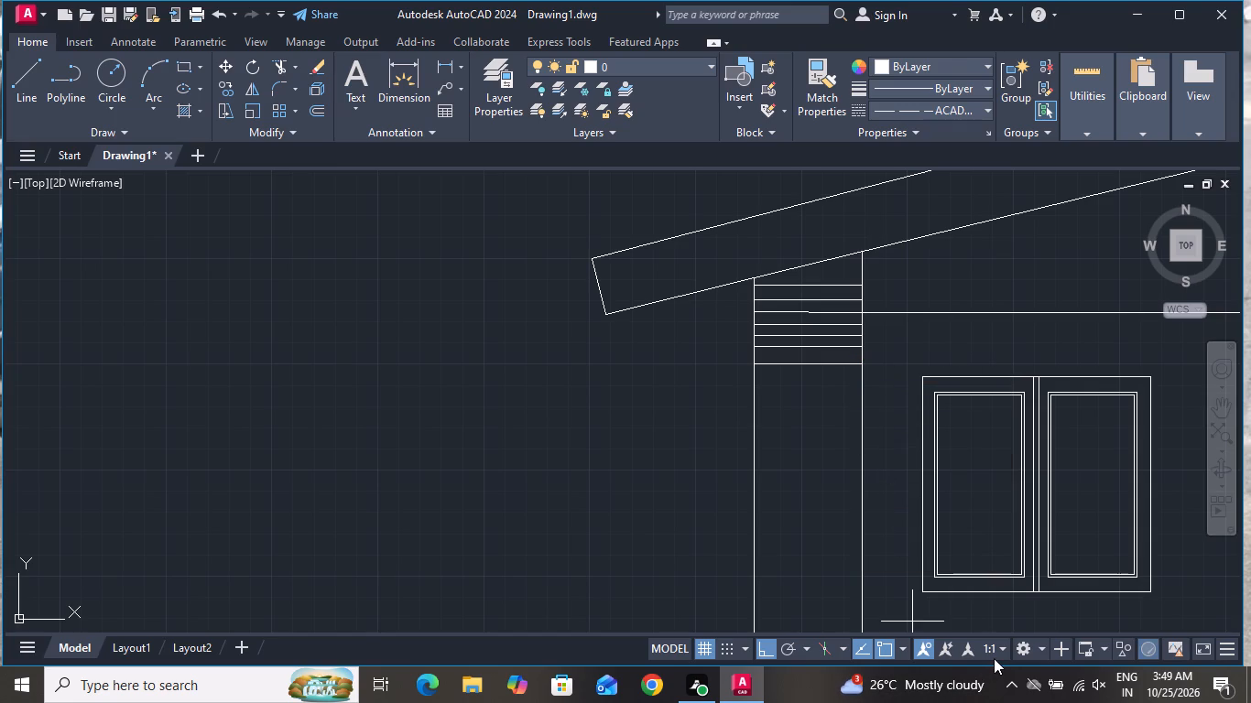
type("100")
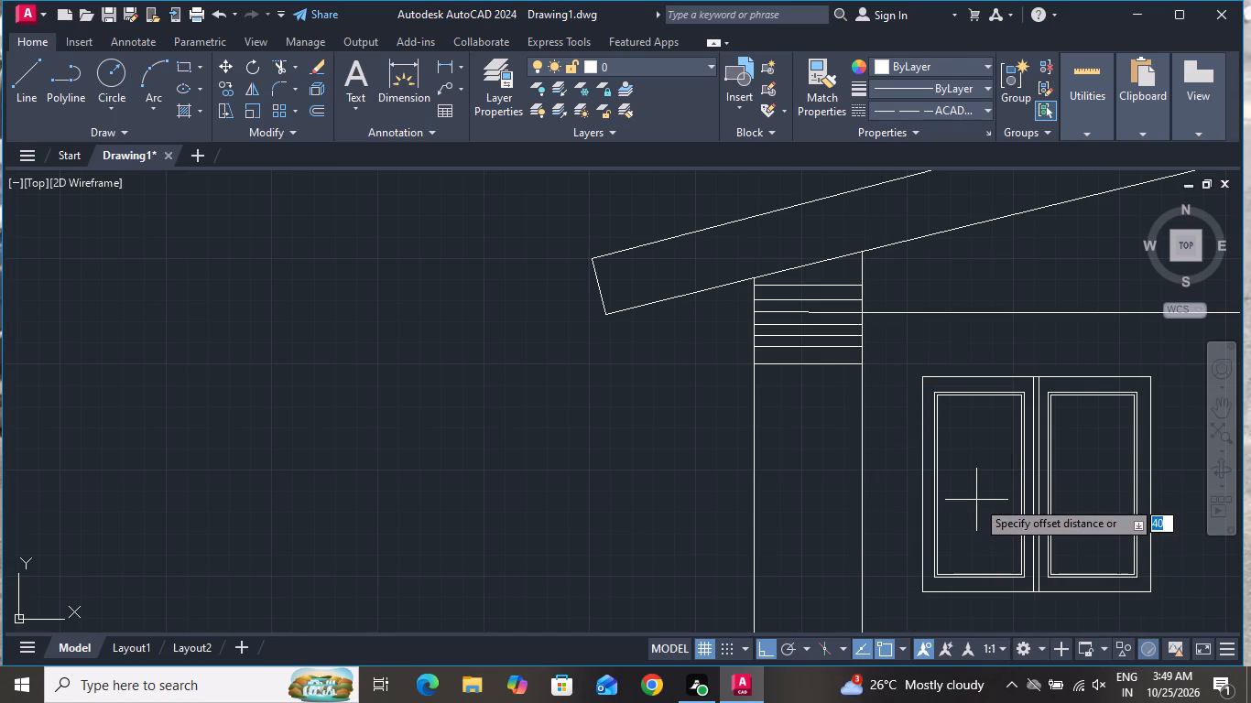
key("space")
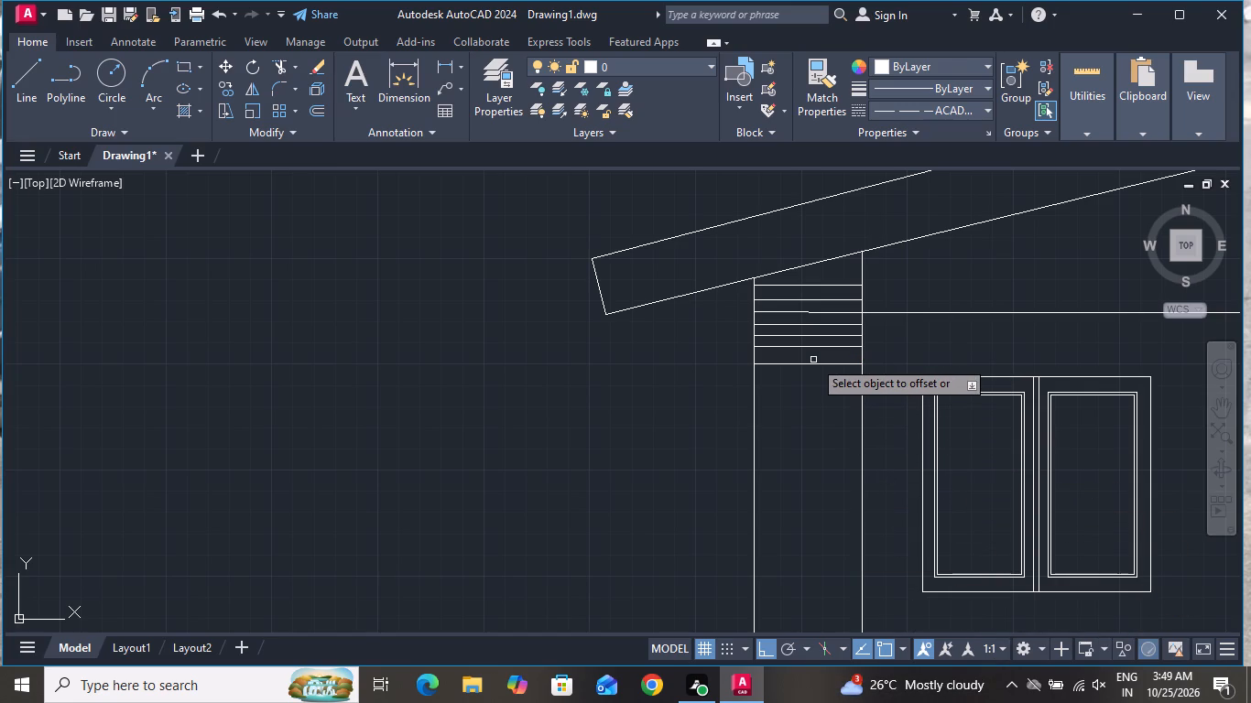
left_click(809, 362)
left_click(815, 422)
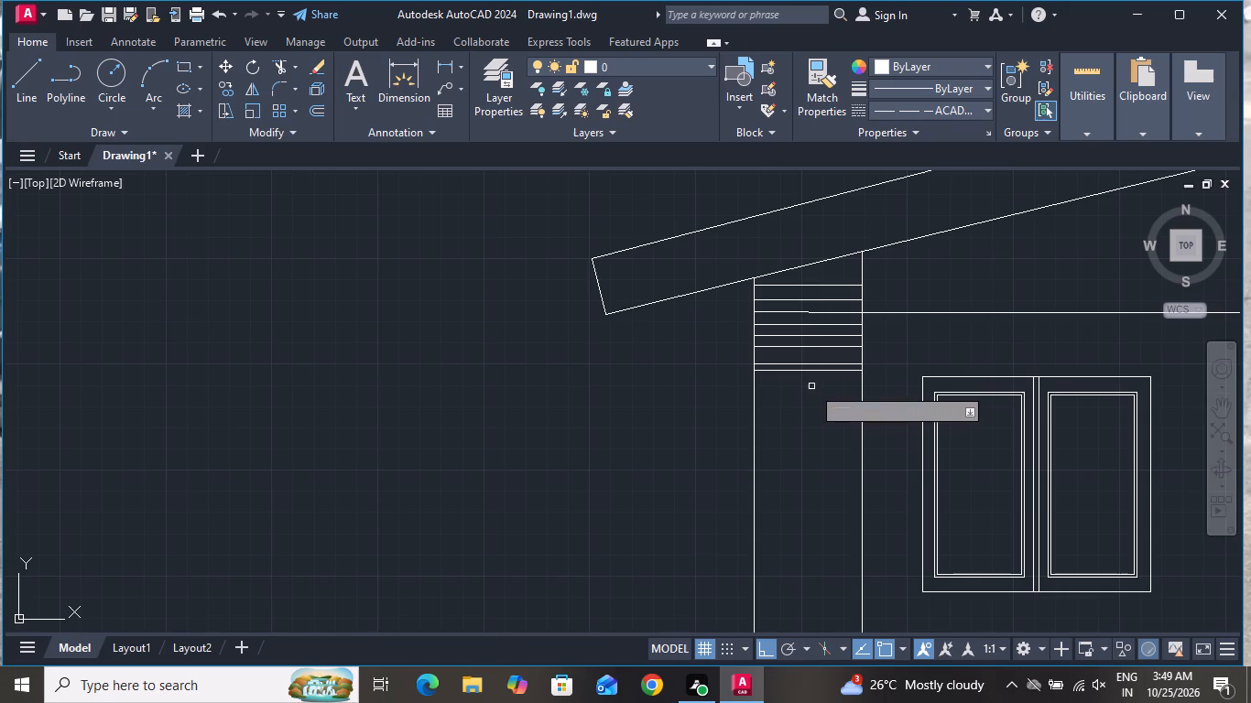
left_click(810, 370)
left_click(824, 419)
left_click(811, 382)
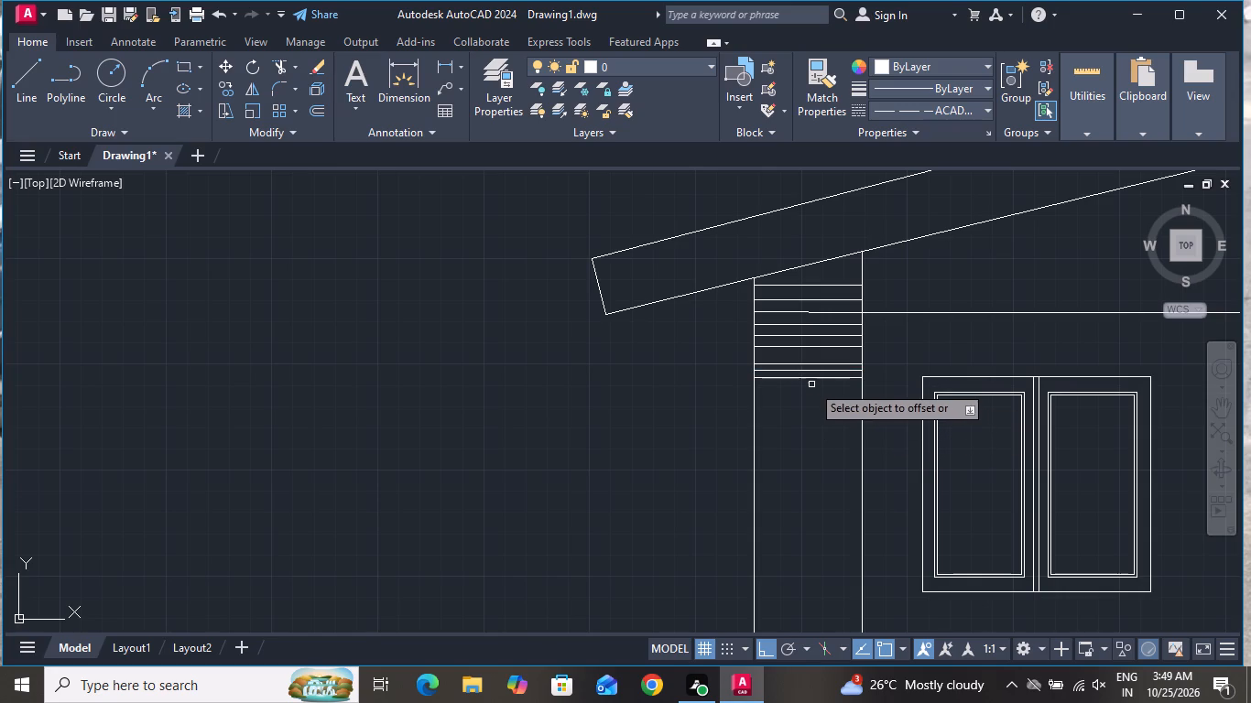
left_click(826, 427)
left_click(823, 376)
left_click(831, 416)
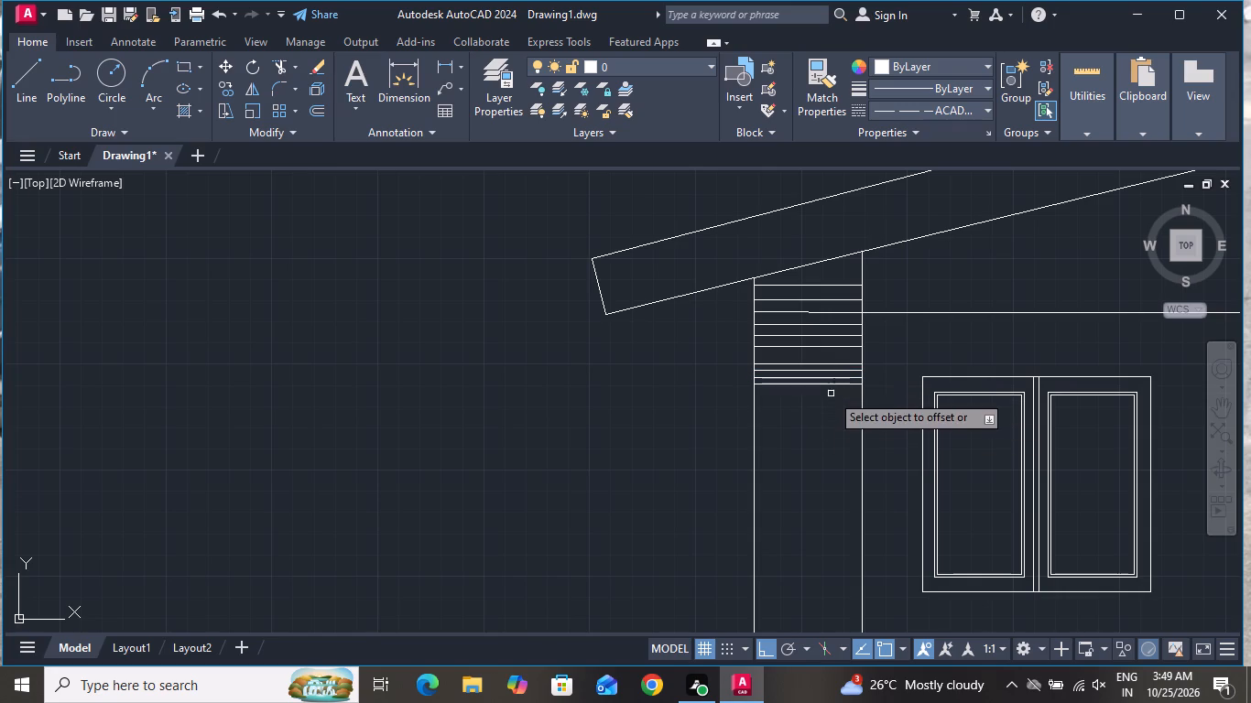
Continue the 100 offsets down the wall strip, adding five more horizontal lines, each below the previous lowest one.
left_click(829, 384)
left_click(838, 449)
left_click(830, 392)
left_click(838, 454)
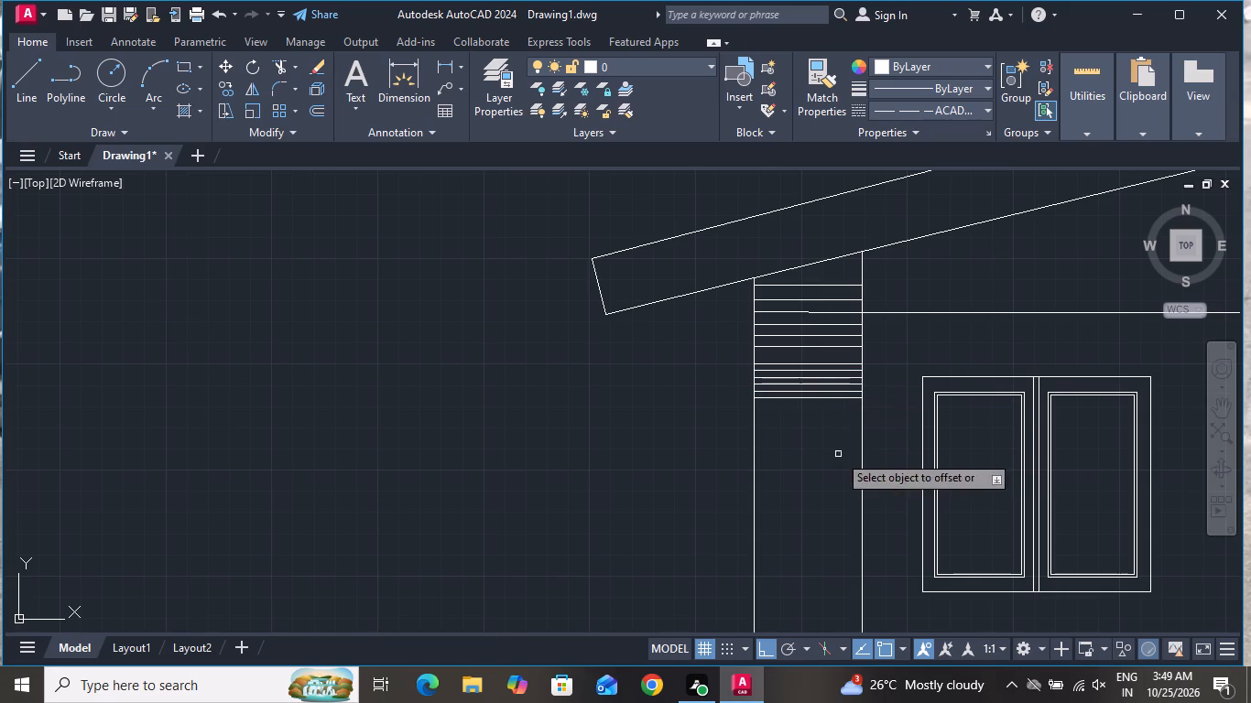
left_click(831, 398)
left_click(853, 470)
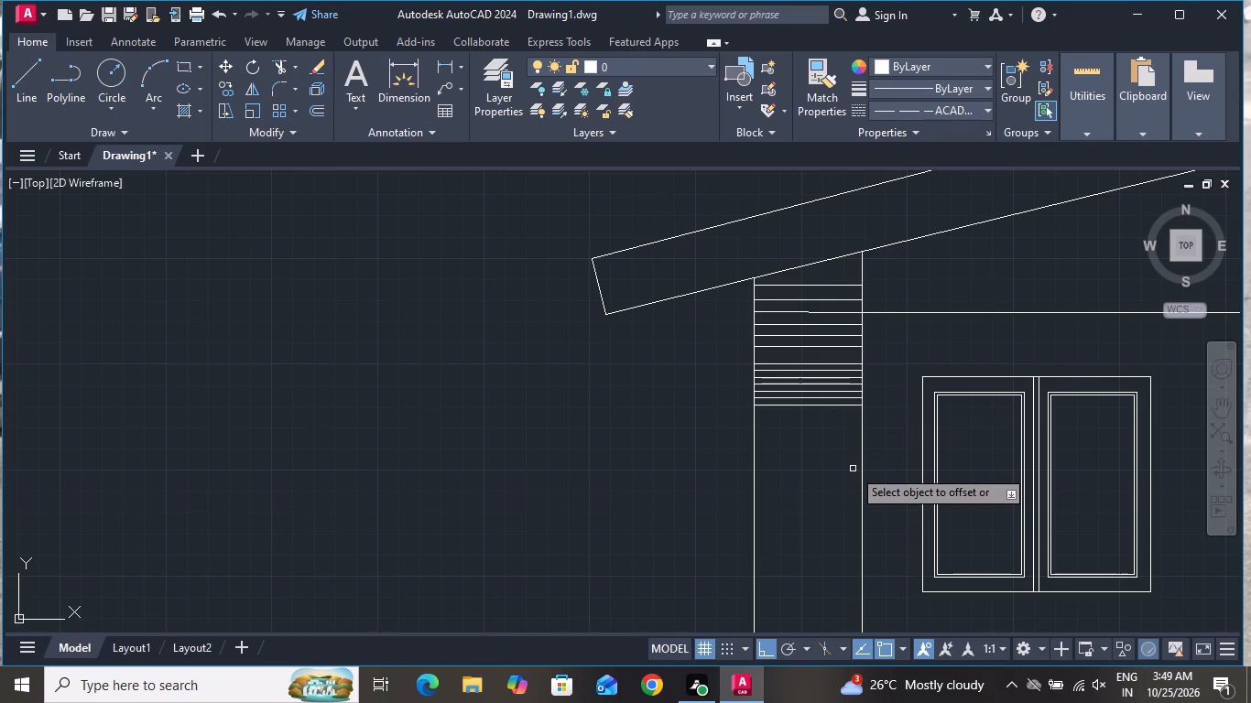
scroll(853, 469, "up", 1)
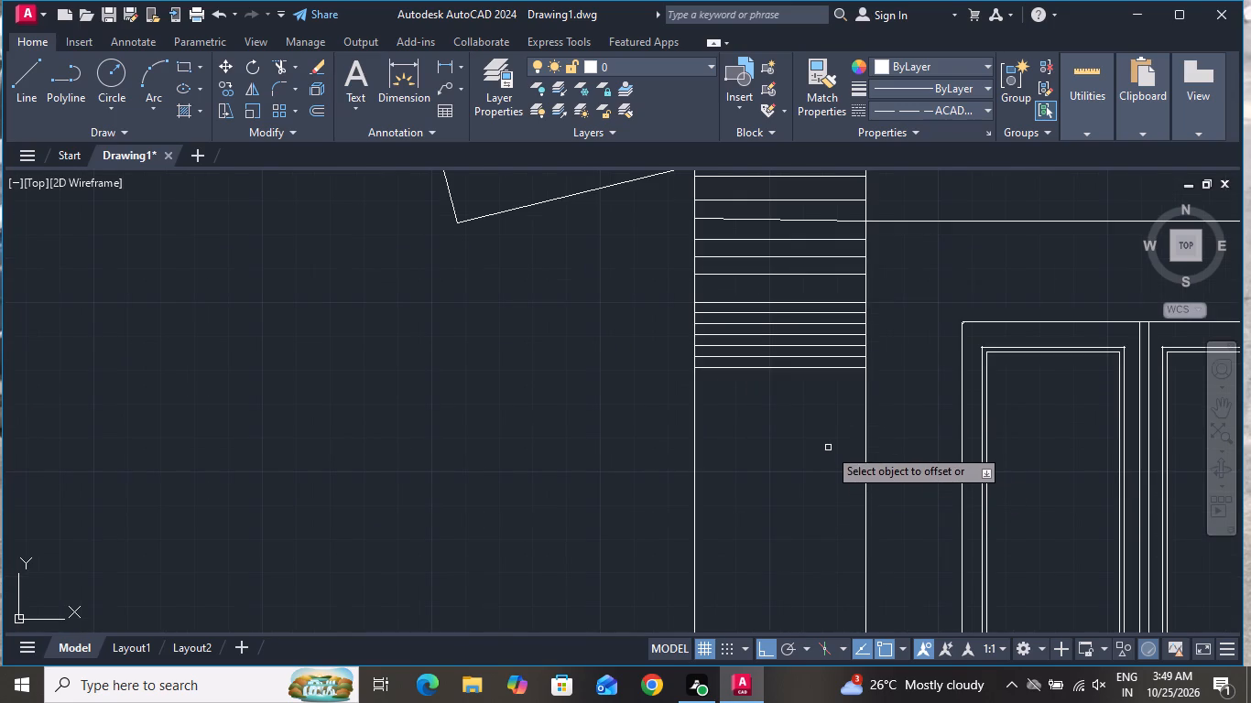
left_click(800, 370)
left_click(825, 439)
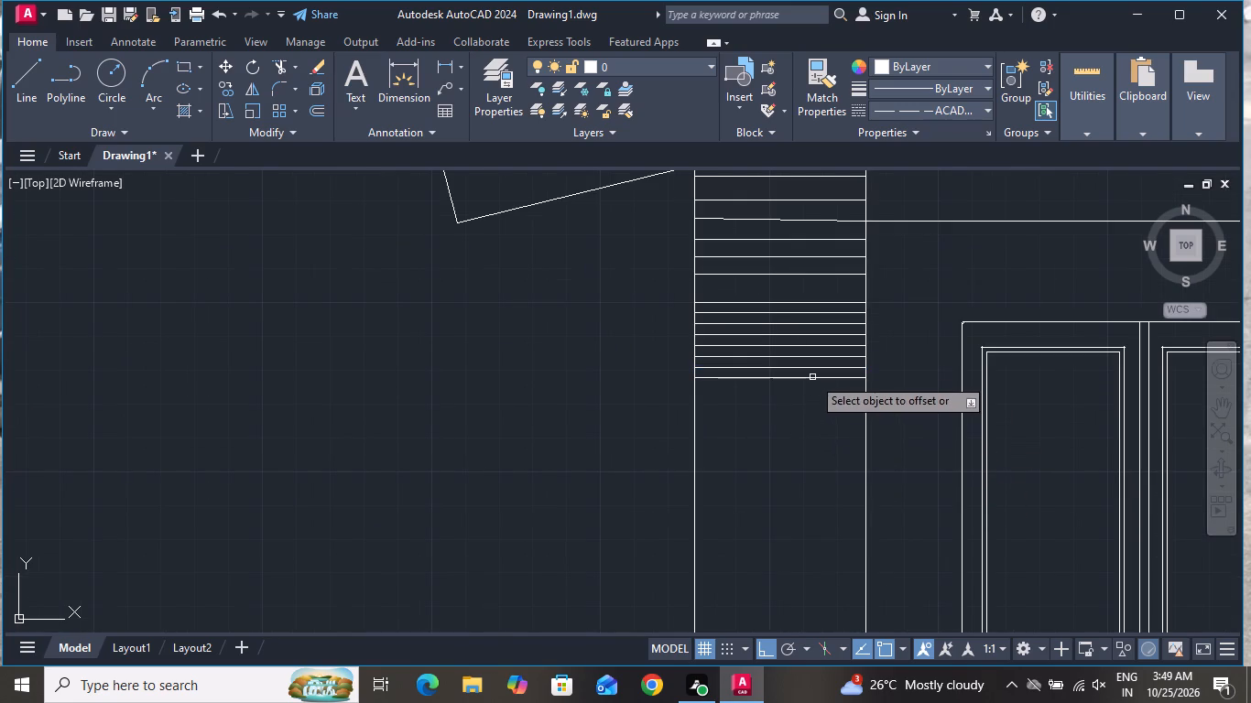
left_click(812, 377)
left_click(814, 423)
Add another five horizontal lines down the strip beside the upper window, each offset 100 below the last.
left_click(815, 389)
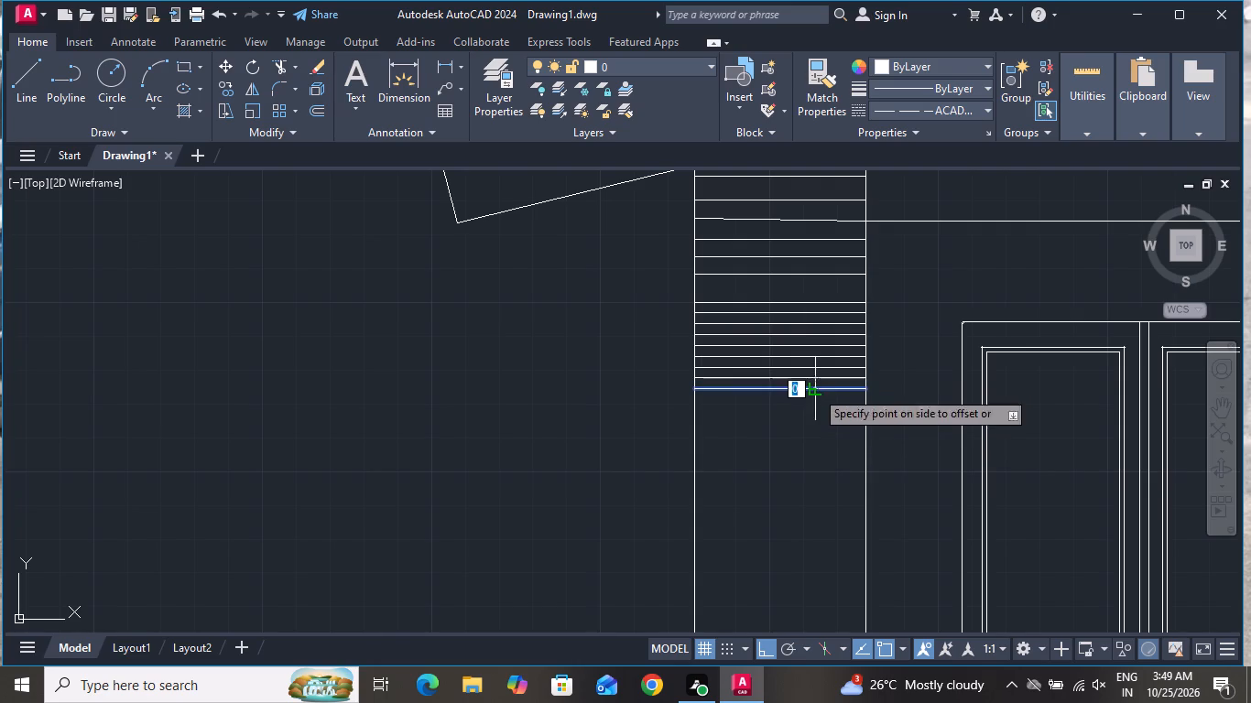
left_click(822, 469)
left_click(814, 399)
left_click(819, 465)
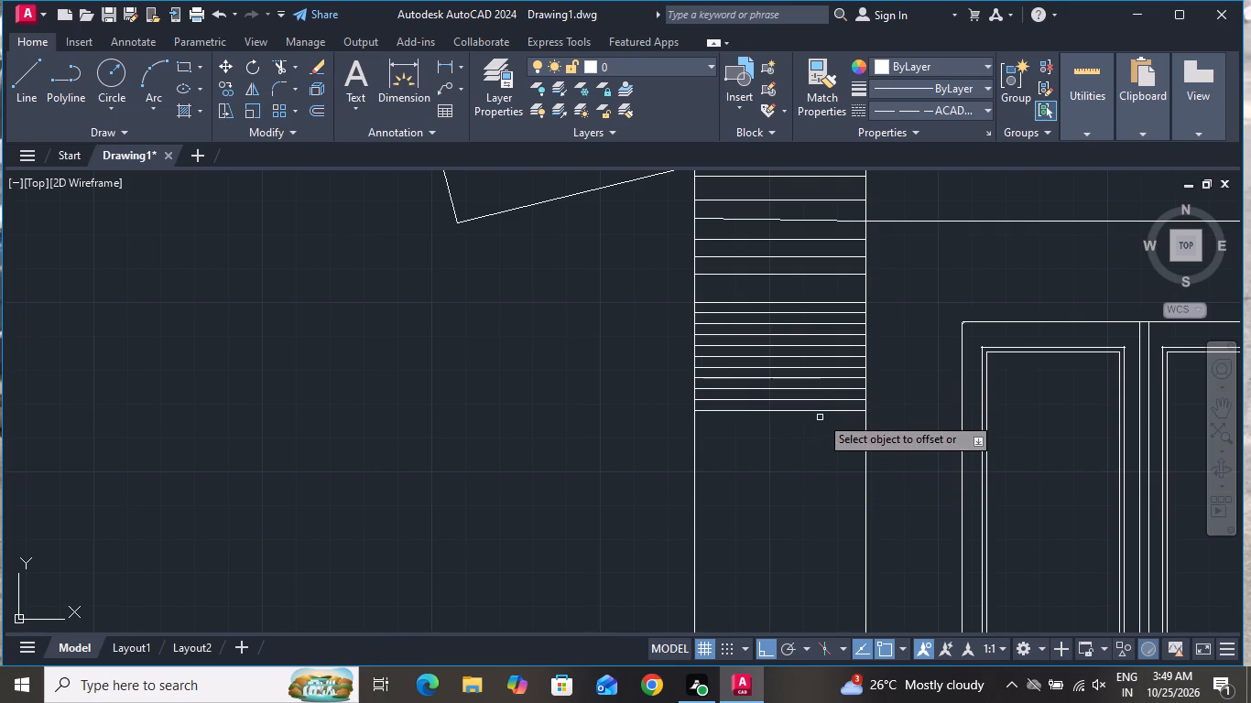
left_click(820, 412)
left_click(830, 501)
left_click(828, 422)
left_click(844, 514)
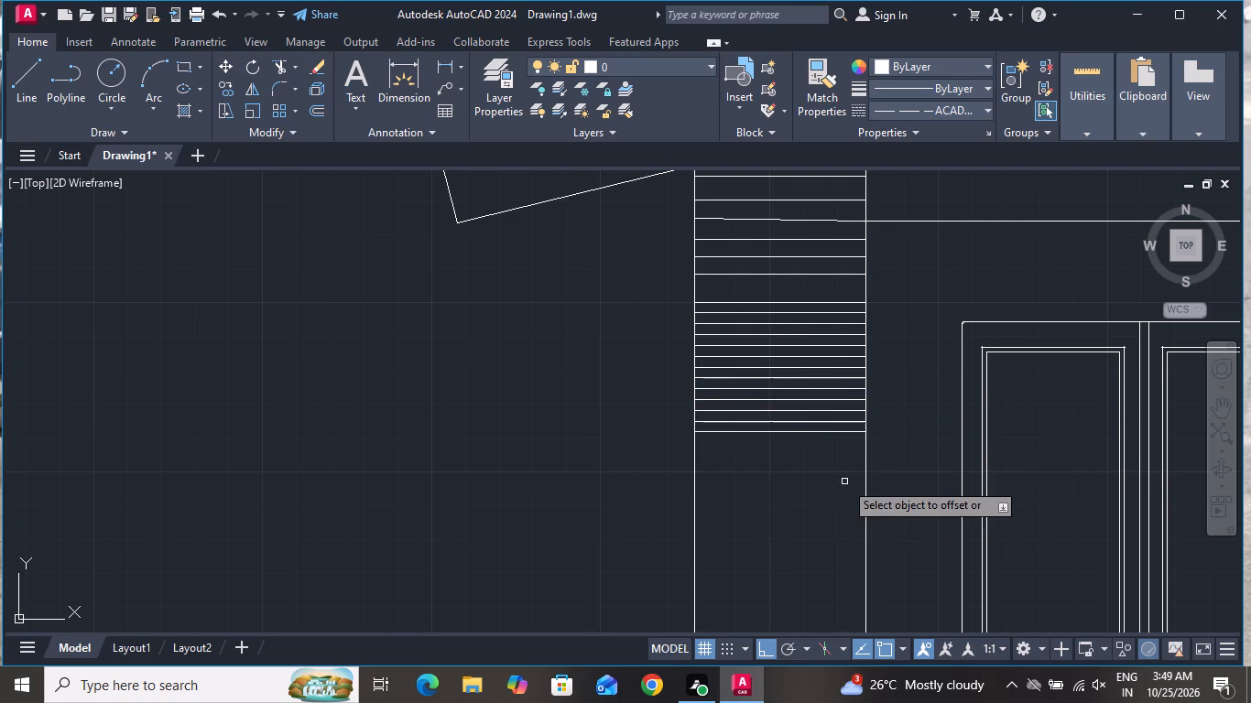
left_click(836, 432)
left_click(858, 505)
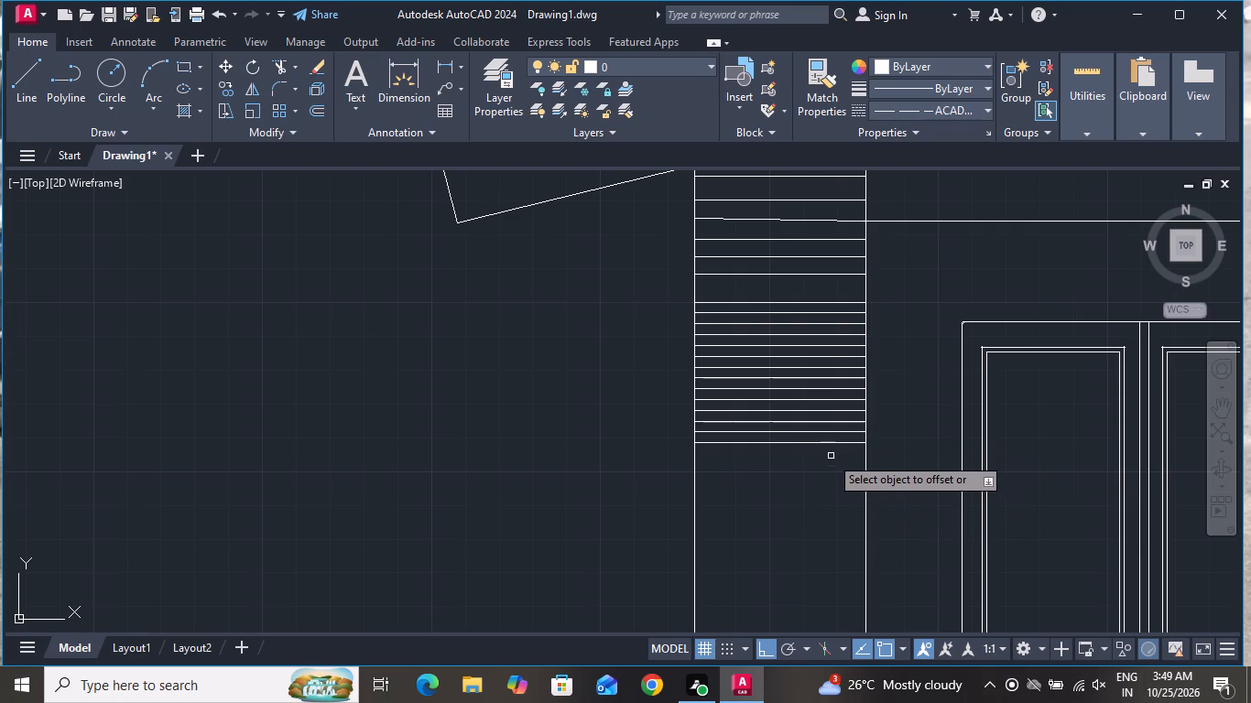
Extend the strip's horizontal lining downward with five further lines, each offset 100 from the current lowest line.
left_click(830, 441)
left_click(834, 493)
left_click(835, 454)
left_click(839, 529)
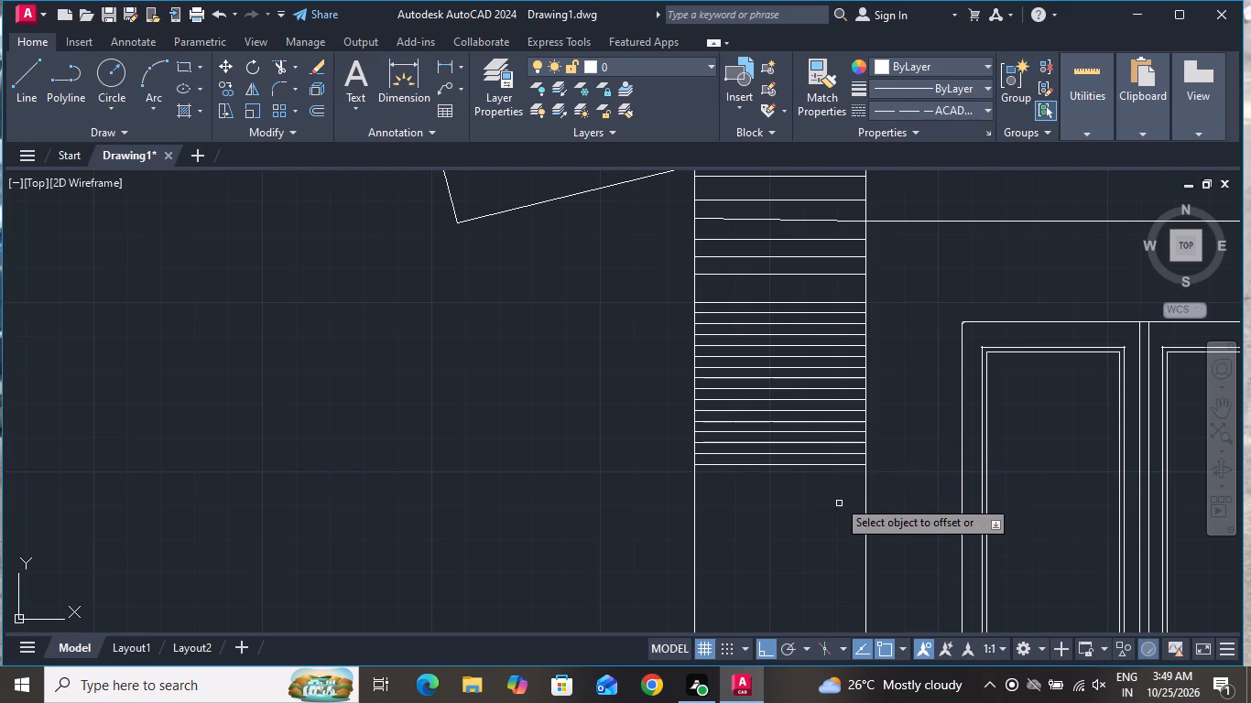
left_click(832, 464)
left_click(847, 530)
left_click(837, 475)
left_click(837, 560)
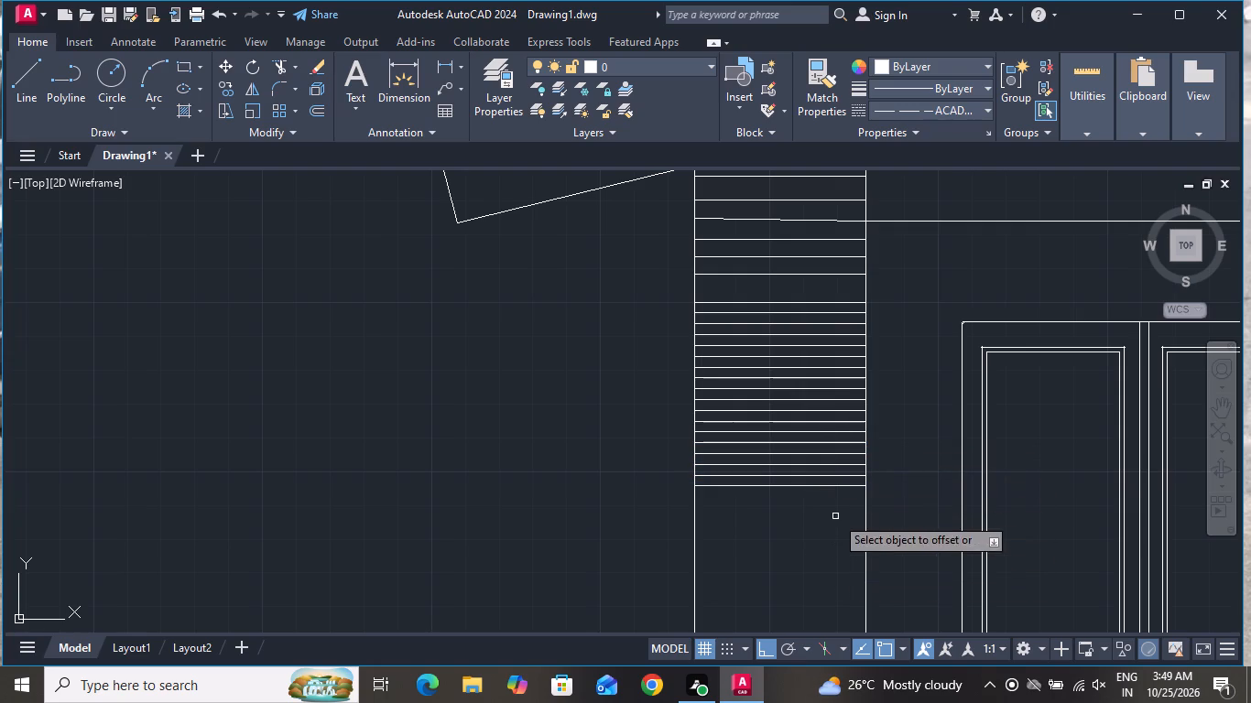
left_click(832, 487)
left_click(853, 573)
Offset the strip's lowest line downward by 100 five more times, using each new line as the next source.
left_click(838, 499)
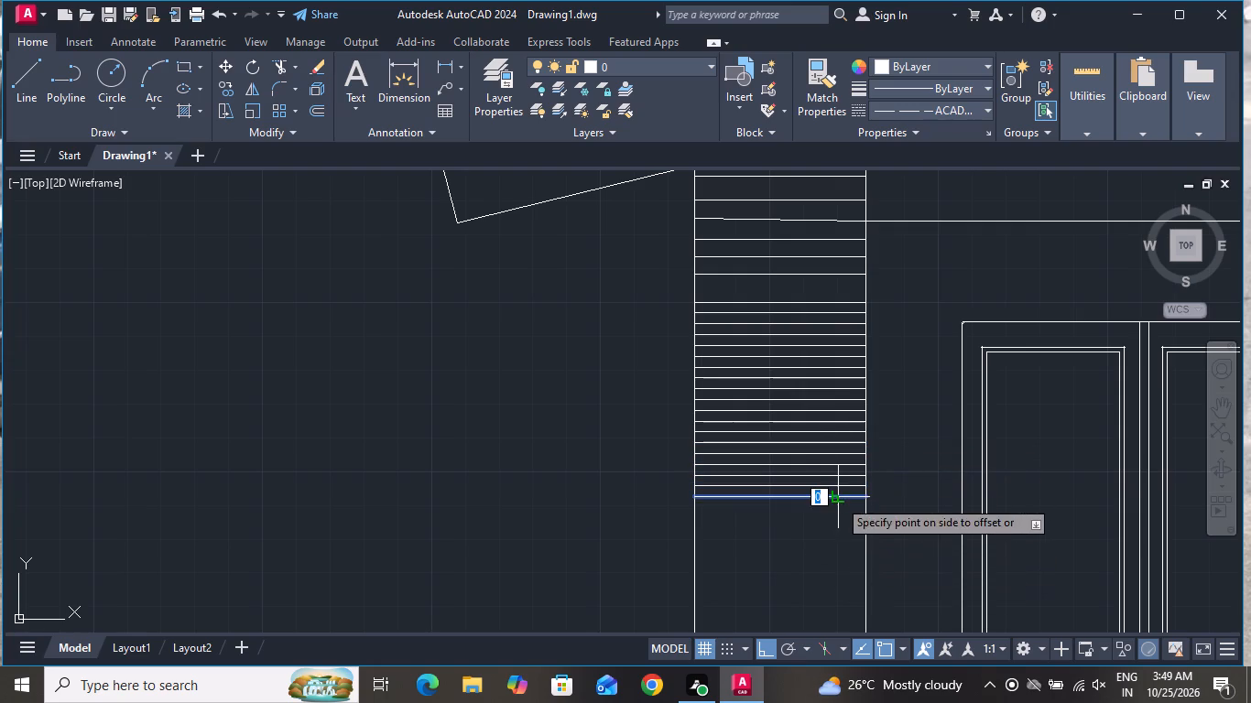
left_click(831, 572)
left_click(831, 508)
left_click(844, 619)
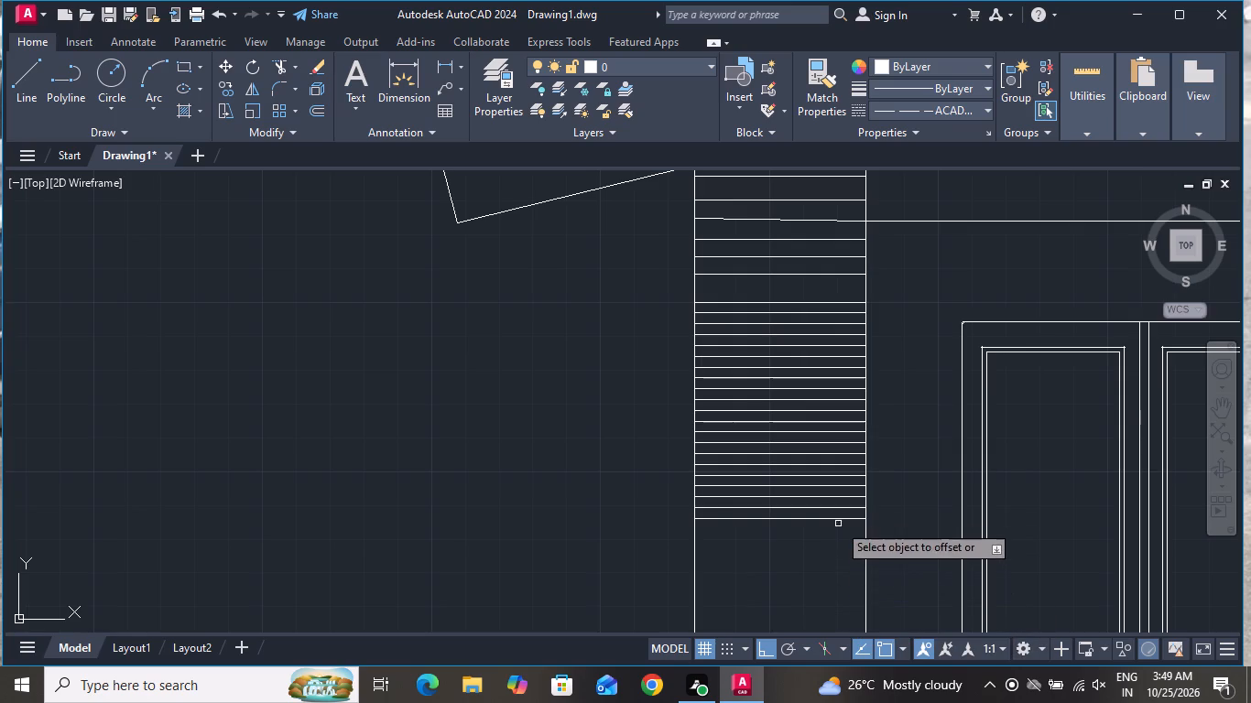
left_click(836, 517)
left_click(843, 601)
left_click(832, 532)
left_click(842, 601)
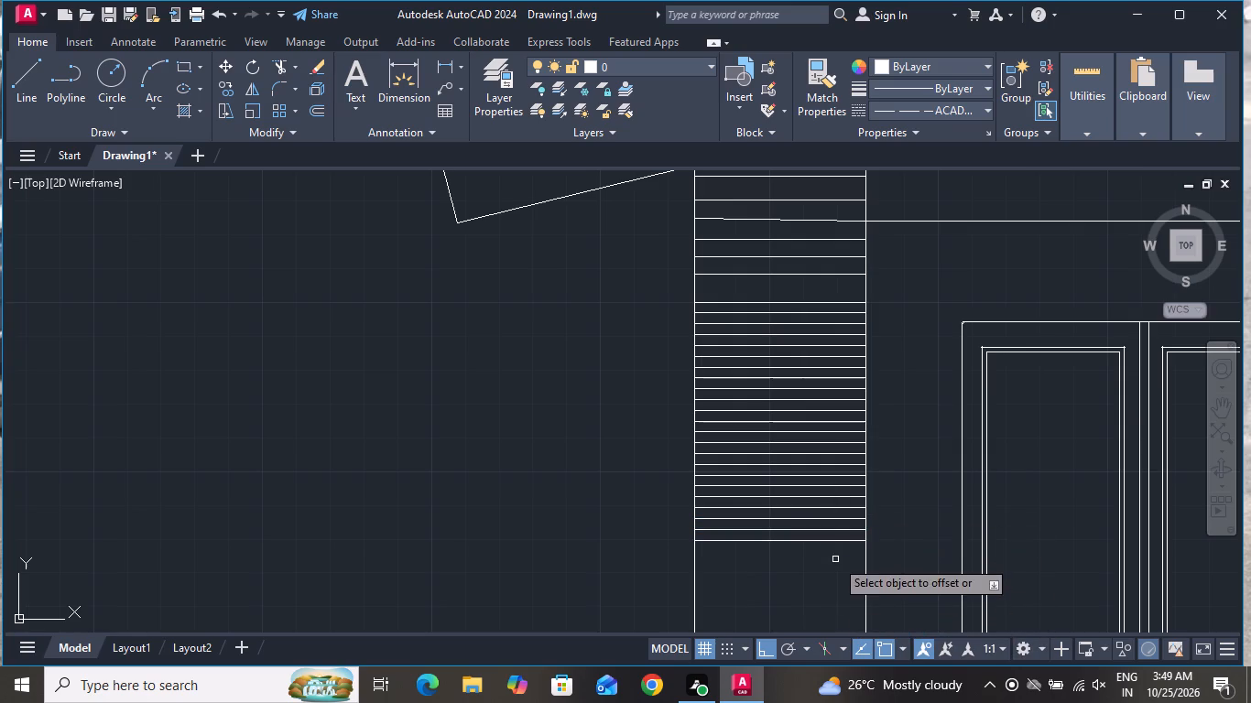
left_click(835, 538)
left_click(832, 582)
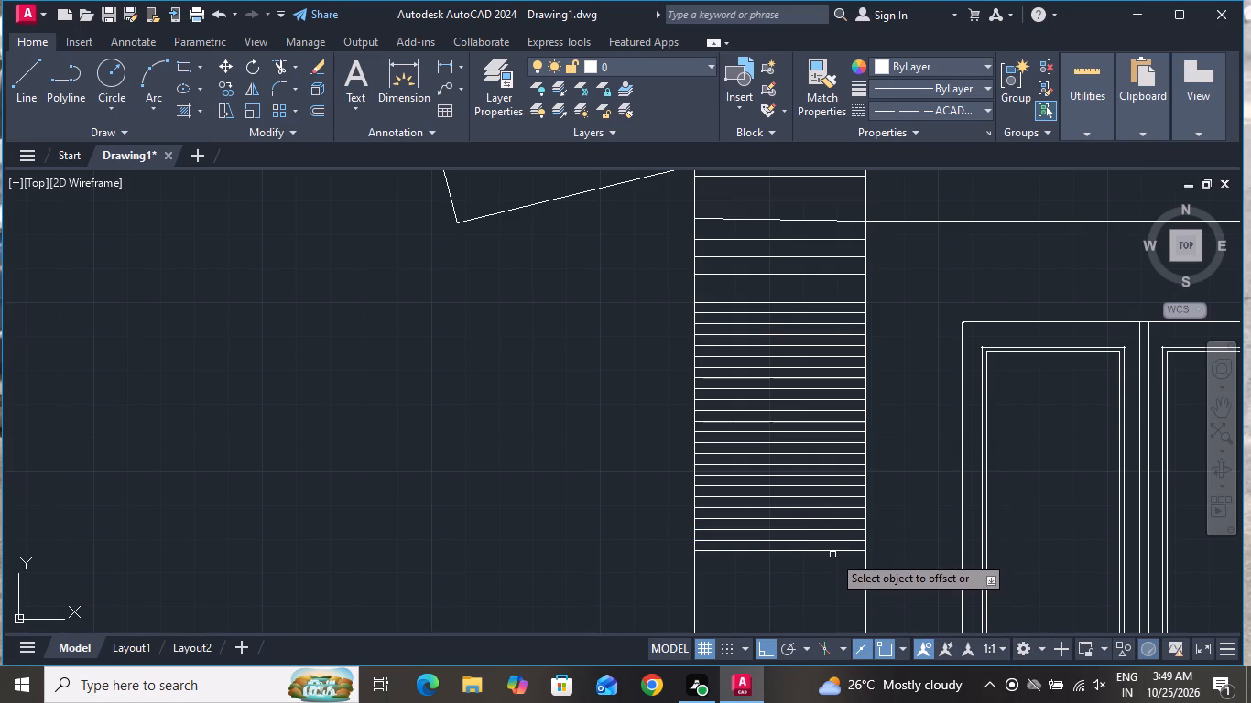
Add three more horizontal lines at the bottom of the strip's lining, each offset 100 below the previous one.
left_click(832, 555)
left_click(832, 600)
left_click(837, 548)
left_click(838, 618)
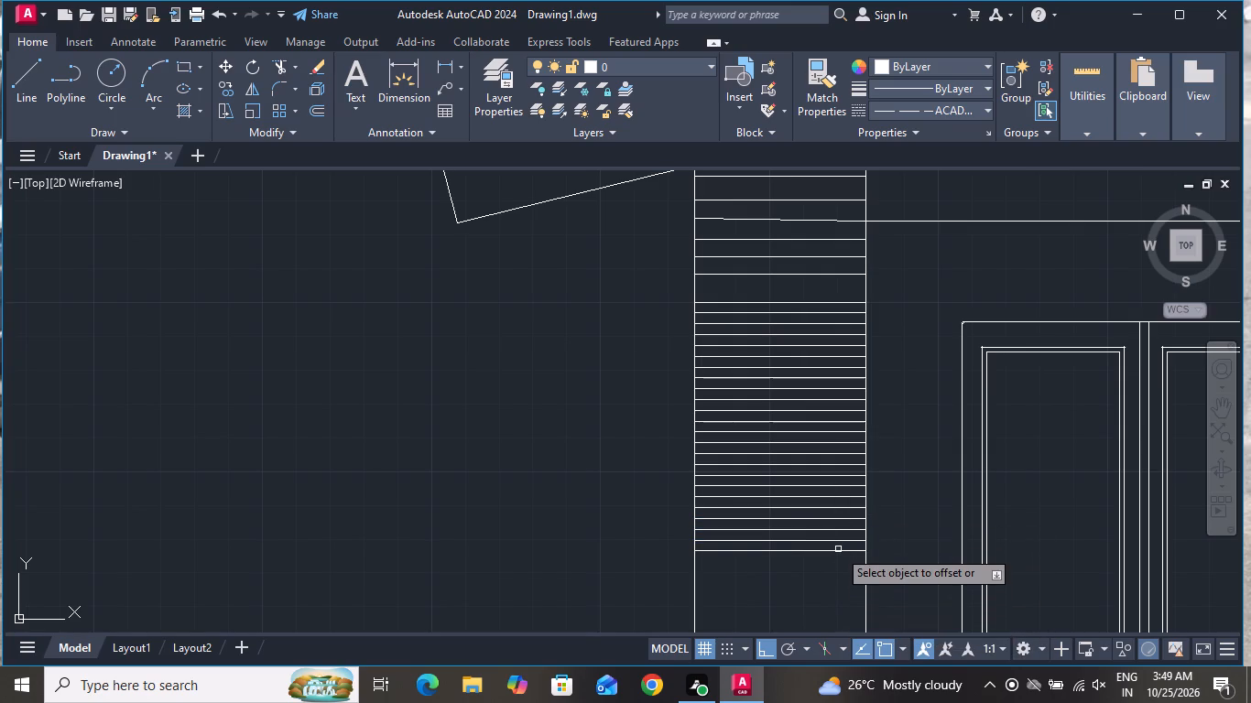
left_click(834, 551)
left_click(816, 597)
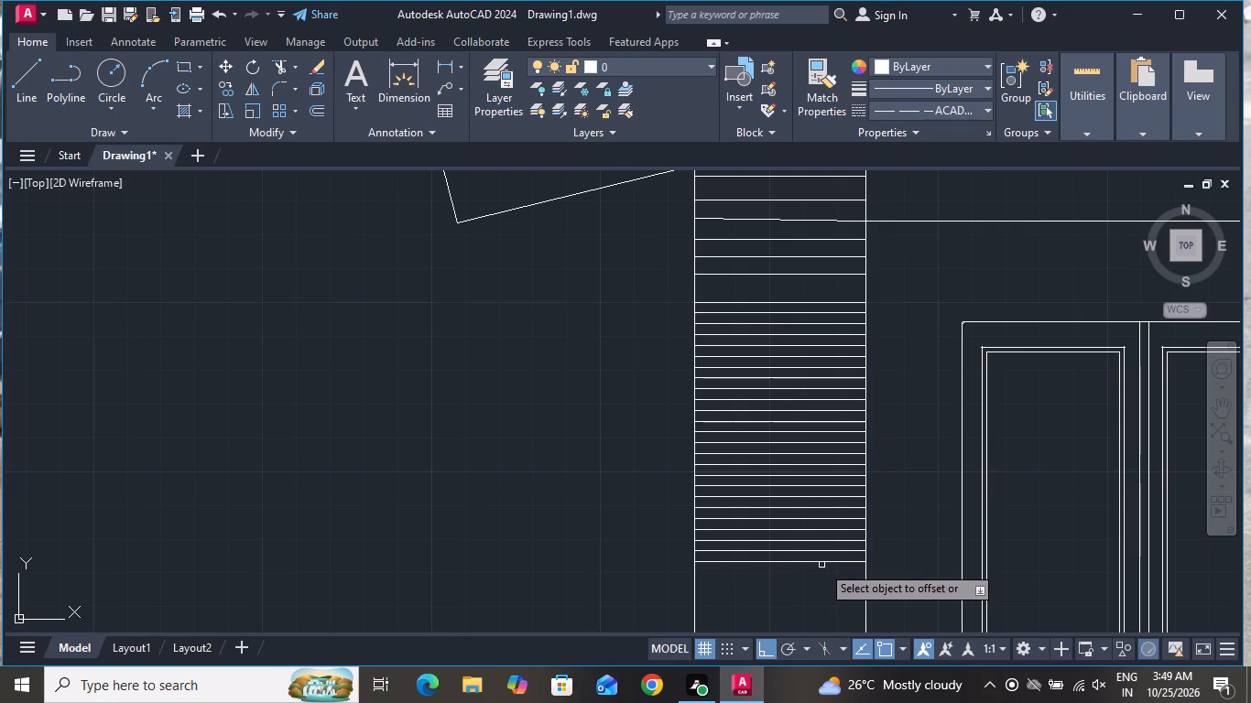
left_click(821, 565)
left_click(828, 619)
left_click(828, 580)
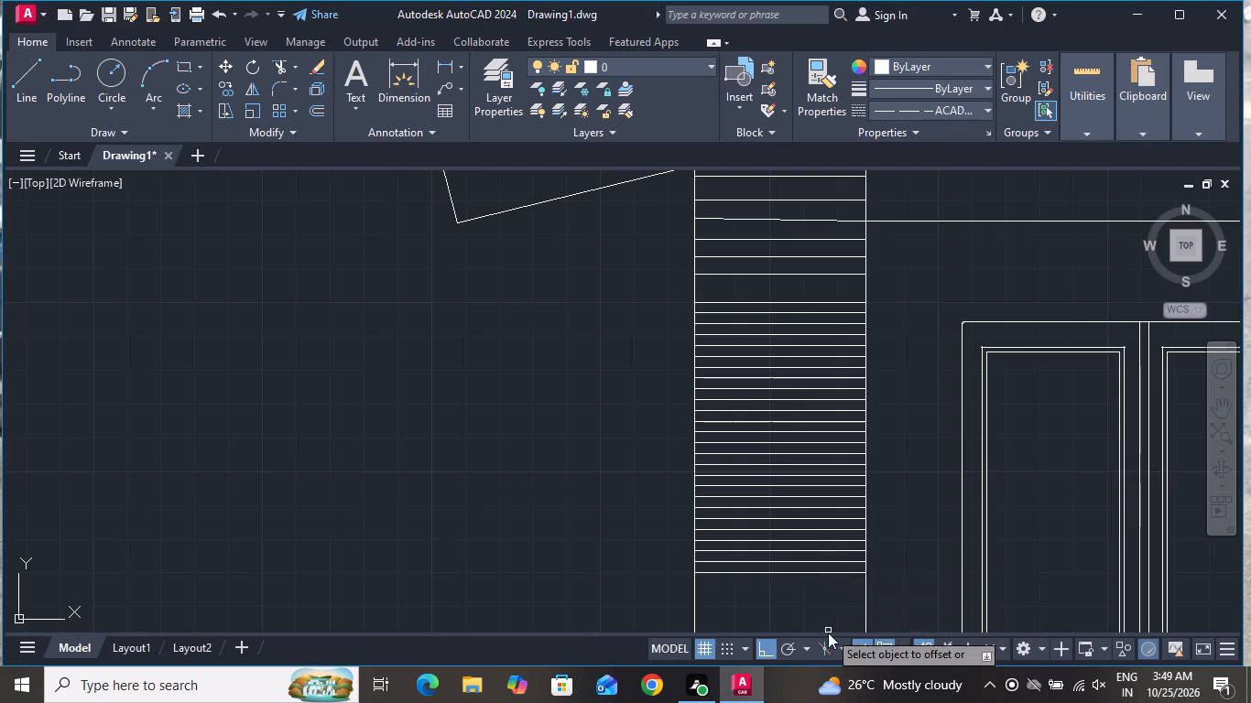
left_click(828, 633)
left_click(779, 574)
left_click(785, 617)
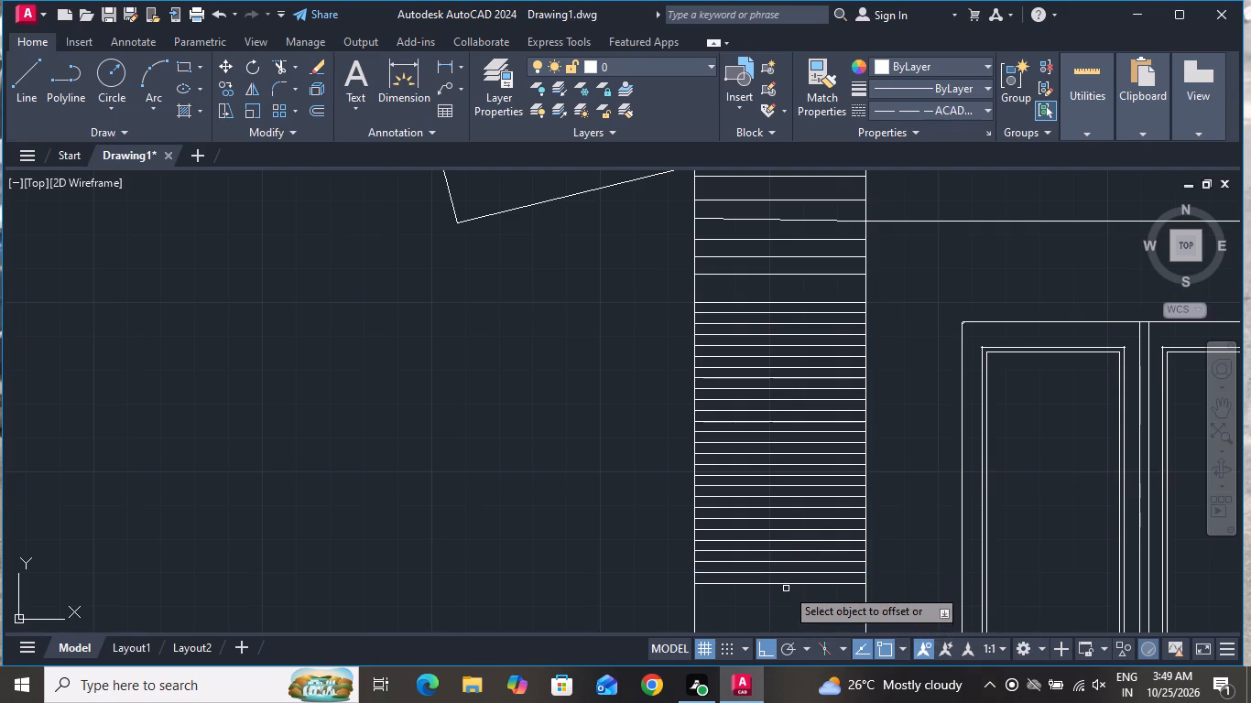
Offset the strip's lowest horizontal line downward by 100 twice in succession.
left_click(786, 586)
left_click(800, 638)
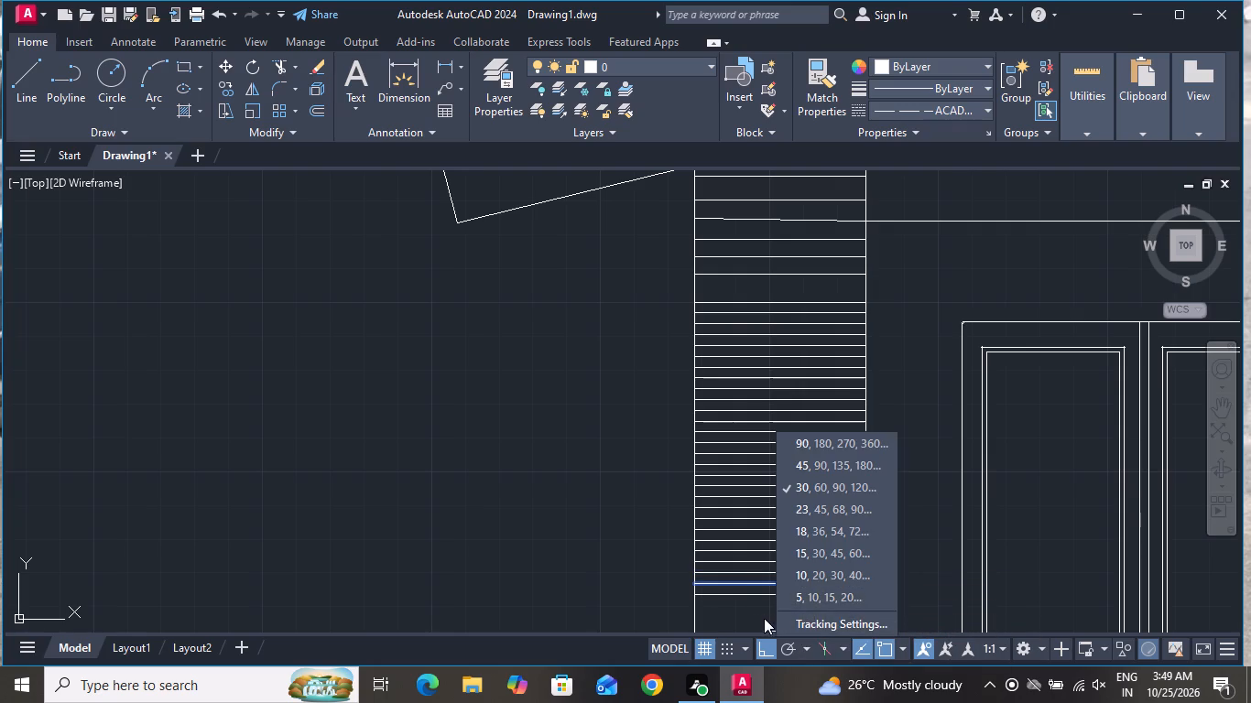
left_click(756, 618)
left_click(758, 615)
left_click(767, 595)
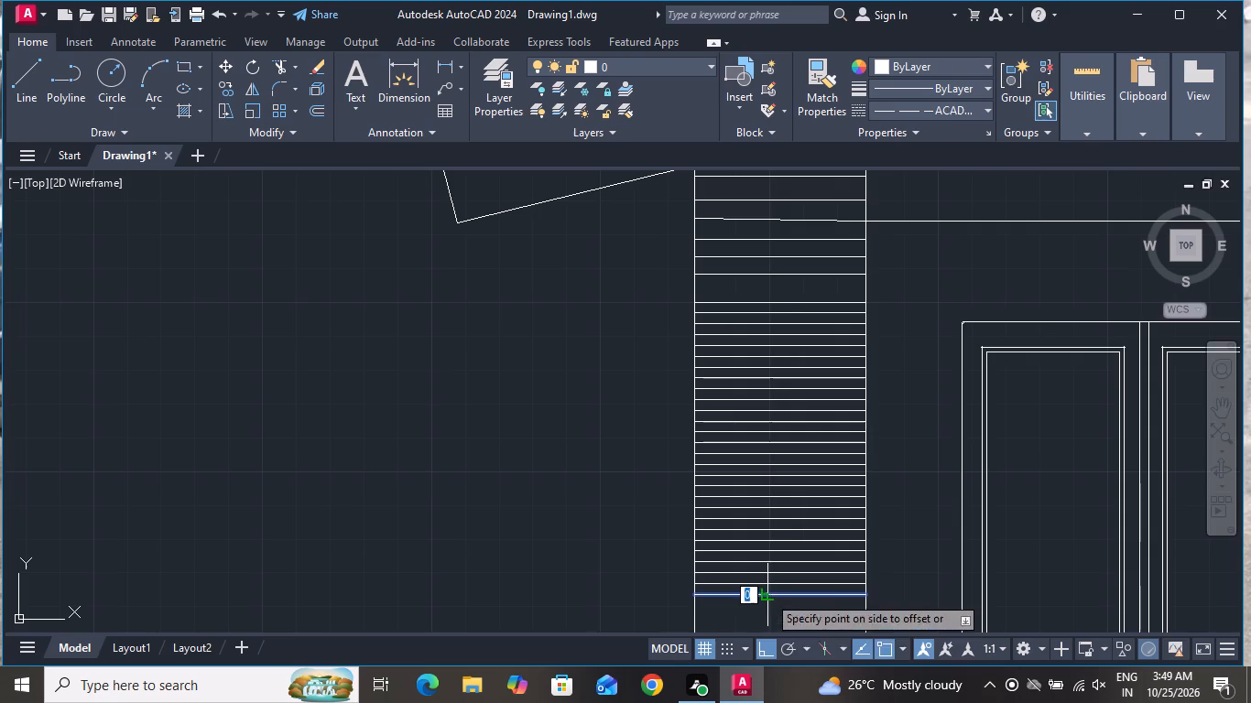
left_click(769, 629)
Continue the wall strip's lining toward the upper window's sill level with three more lines offset 100 downward.
scroll(789, 509, "down", 4)
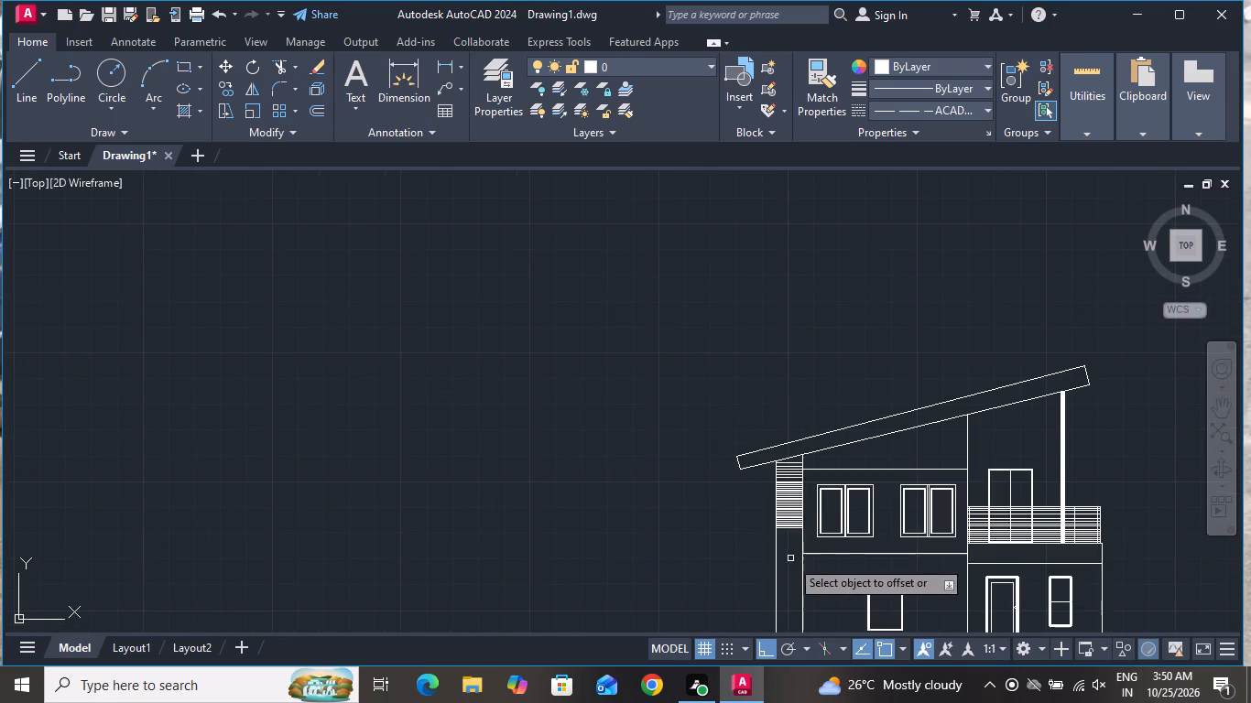
scroll(789, 566, "up", 2)
scroll(804, 516, "down", 3)
scroll(807, 535, "up", 3)
scroll(776, 391, "up", 2)
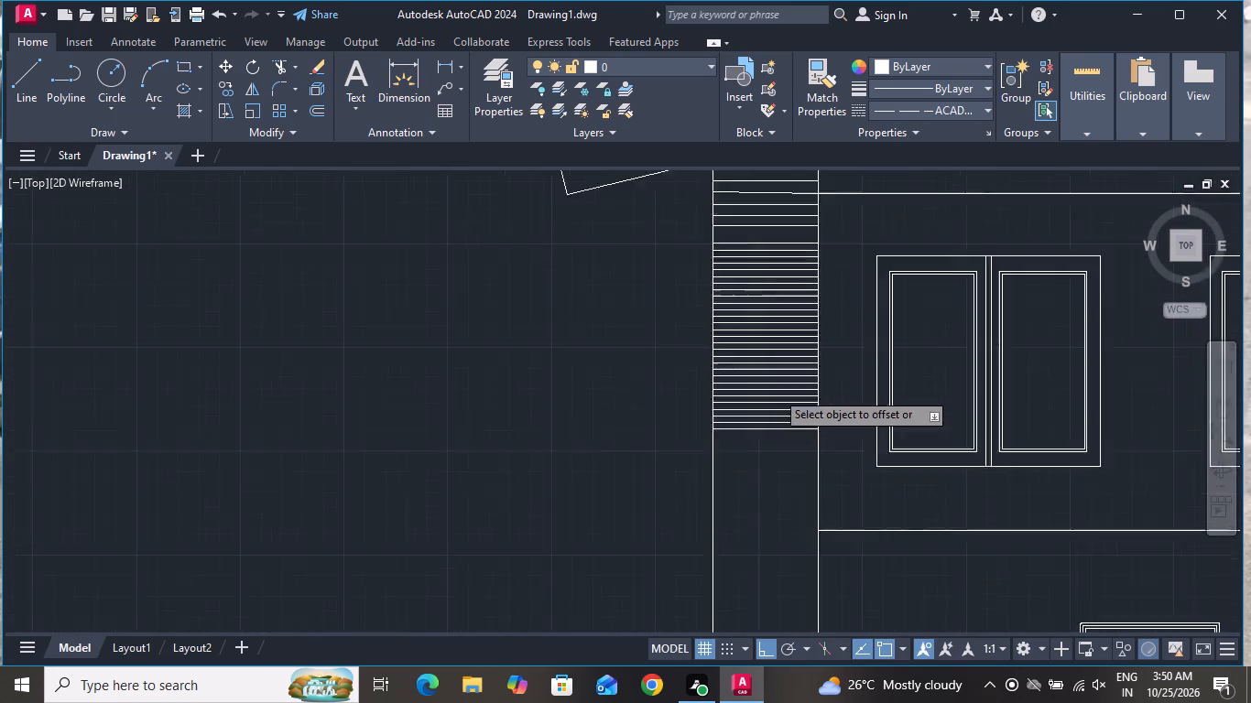
scroll(776, 391, "up", 1)
left_click(756, 490)
left_click(756, 528)
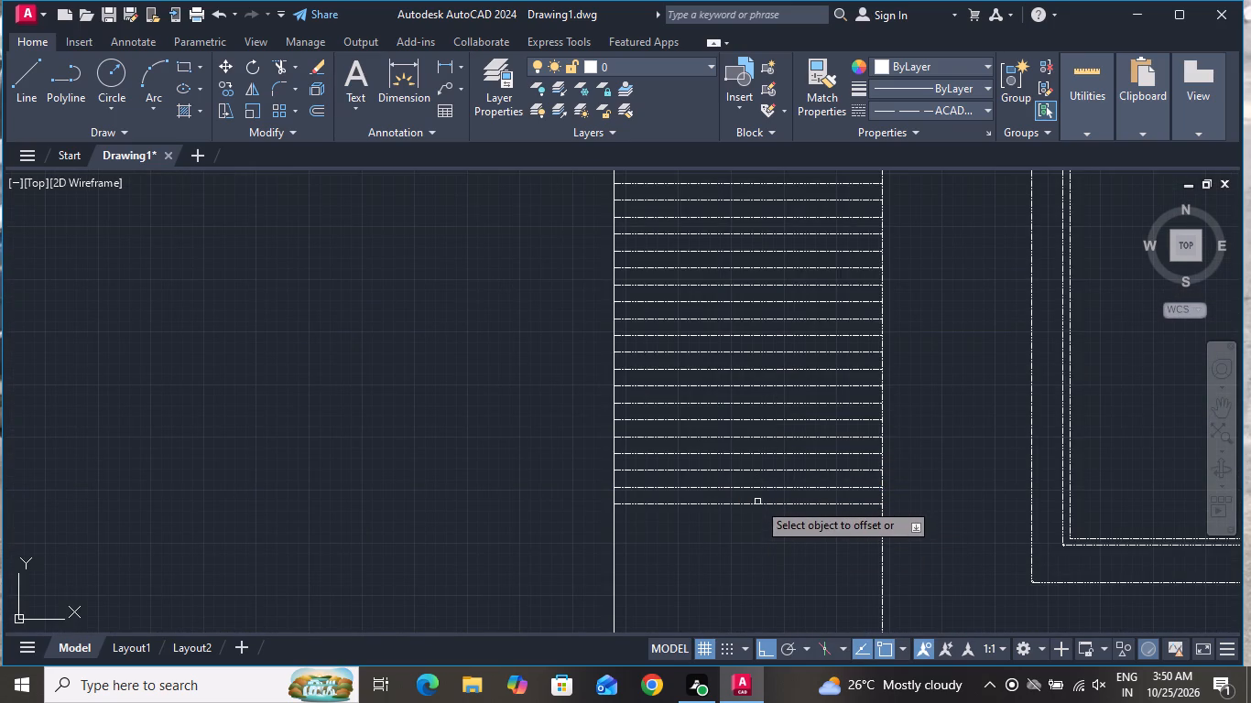
left_click(757, 502)
left_click(758, 504)
left_click(756, 545)
left_click(761, 525)
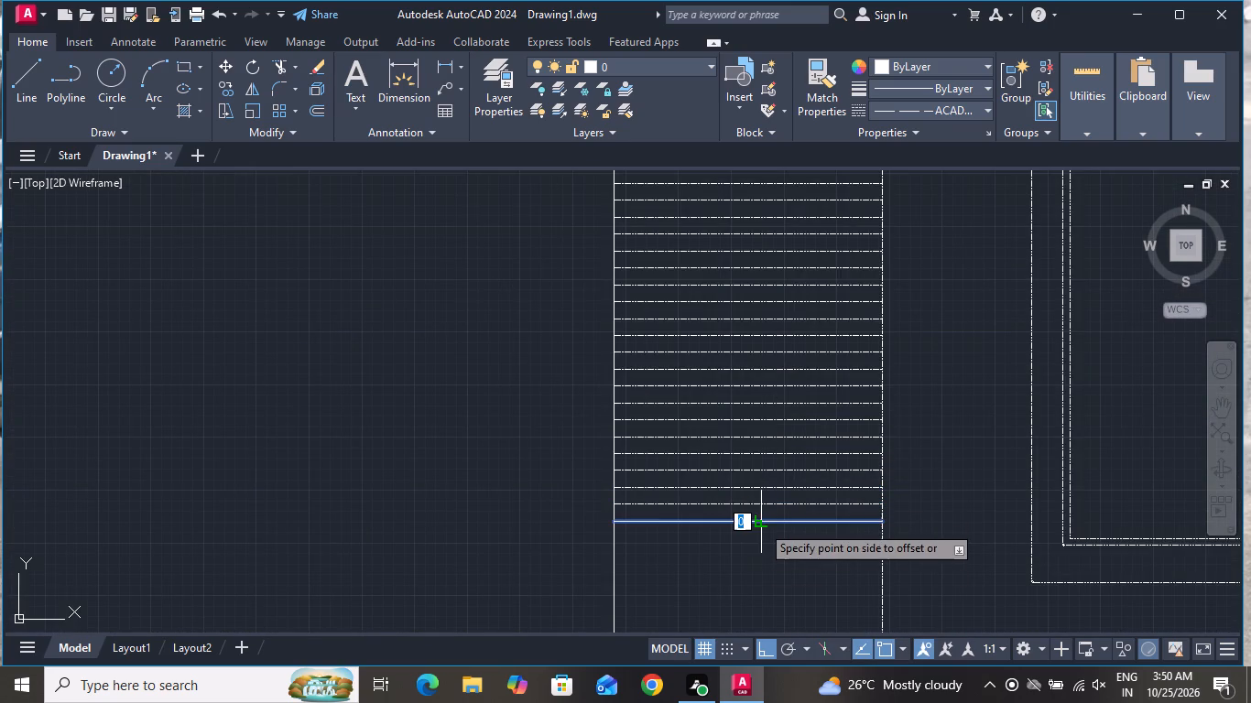
left_click(756, 567)
Add five more horizontal lines below the strip's current lowest line, each offset 100 from the one above.
left_click(764, 536)
left_click(763, 563)
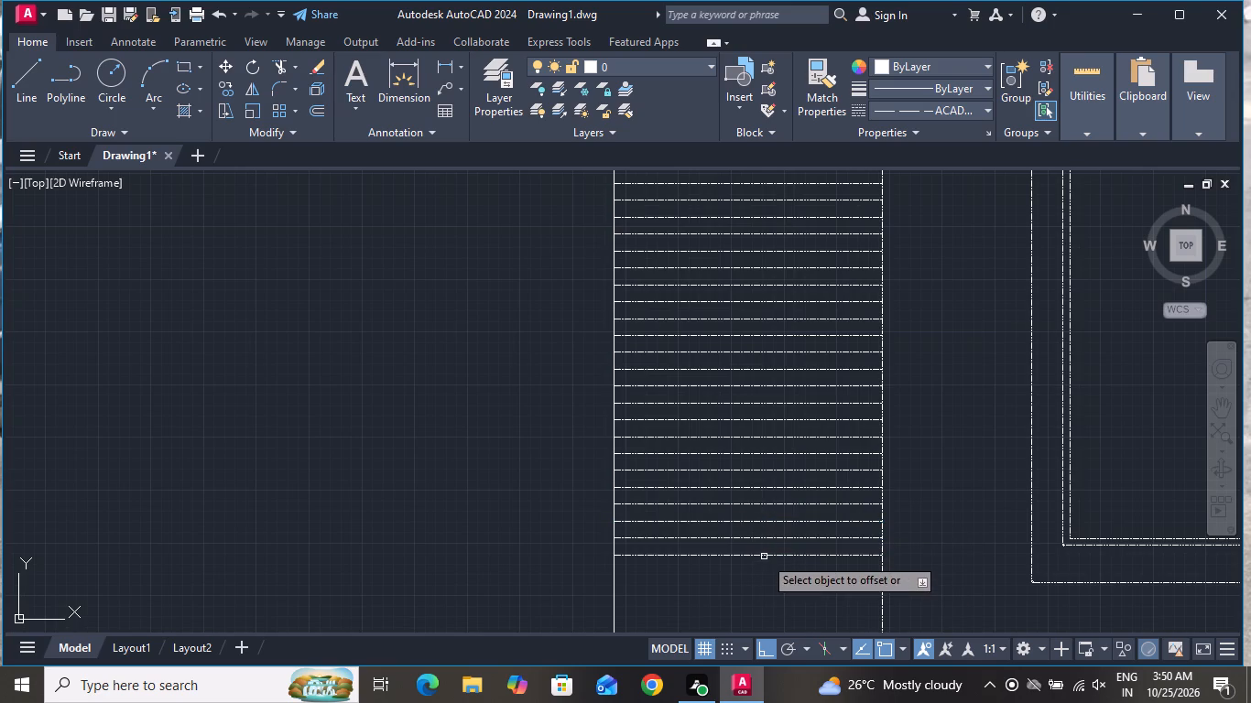
left_click(764, 557)
left_click(756, 622)
left_click(761, 574)
left_click(759, 620)
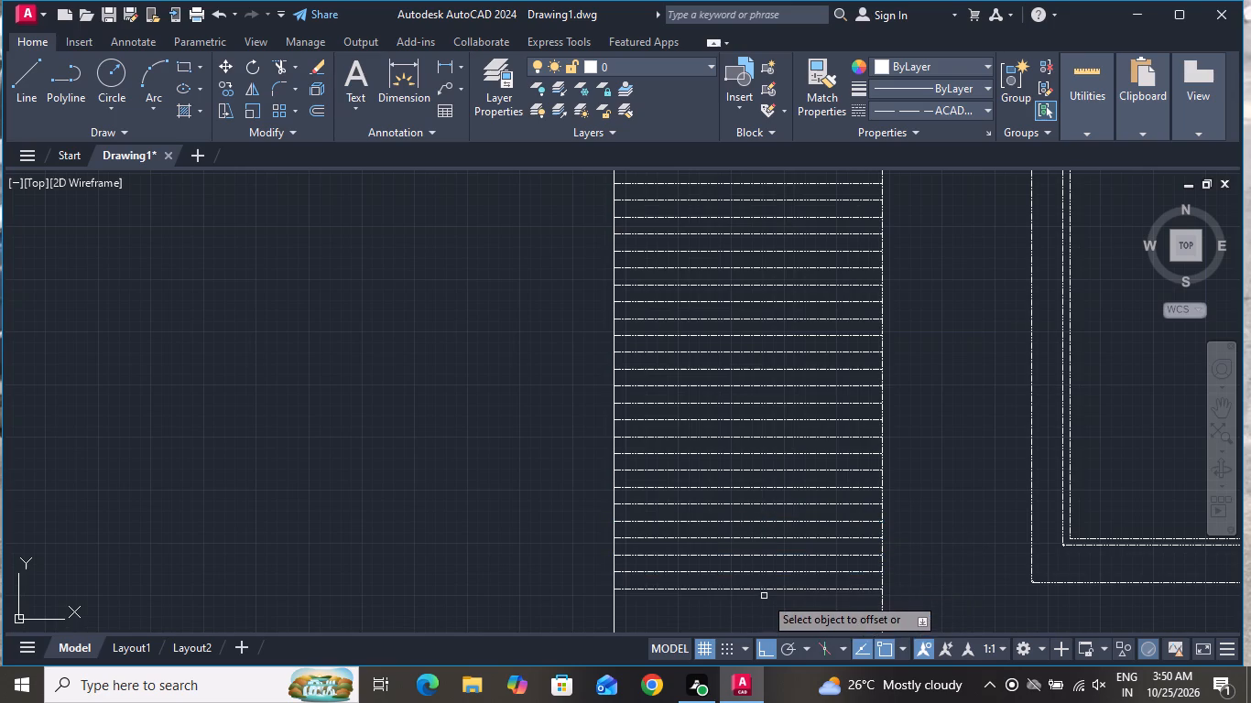
left_click(767, 589)
left_click(767, 613)
left_click(767, 608)
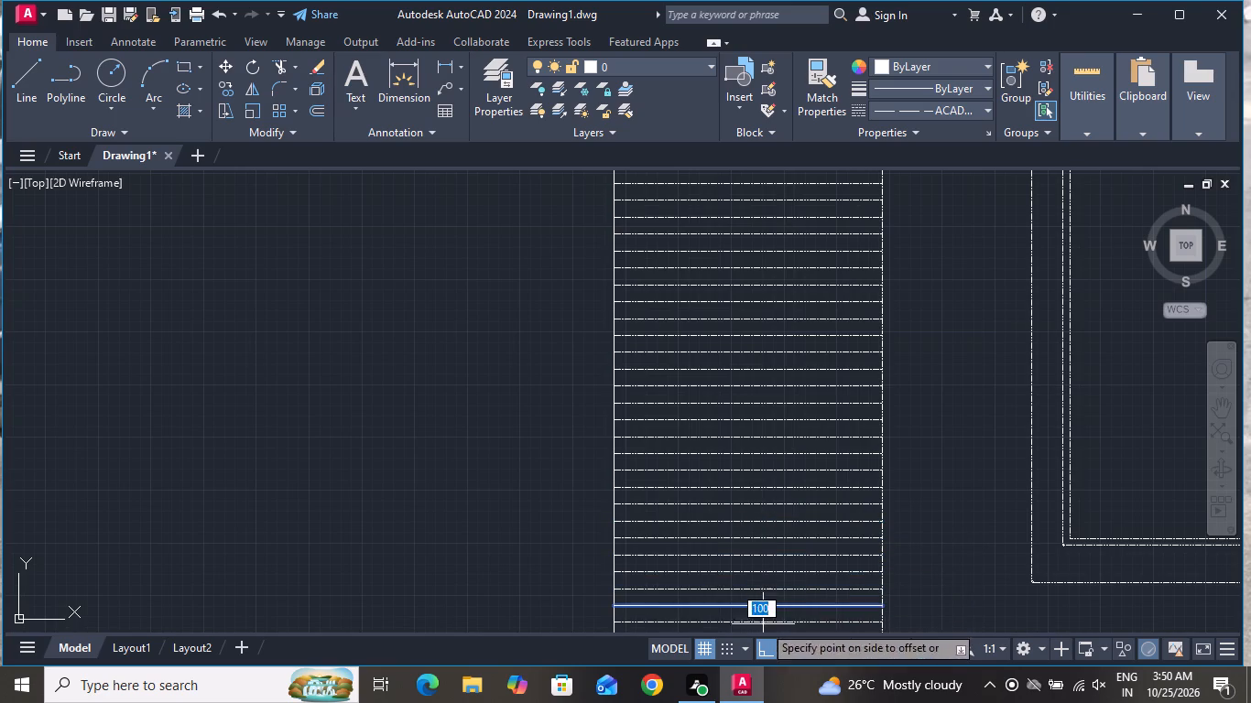
left_click(760, 633)
scroll(795, 510, "down", 2)
left_click(786, 577)
Offset the wall strip's lowest horizontal line downward by 100, adding three successive lines below it.
scroll(786, 570, "up", 2)
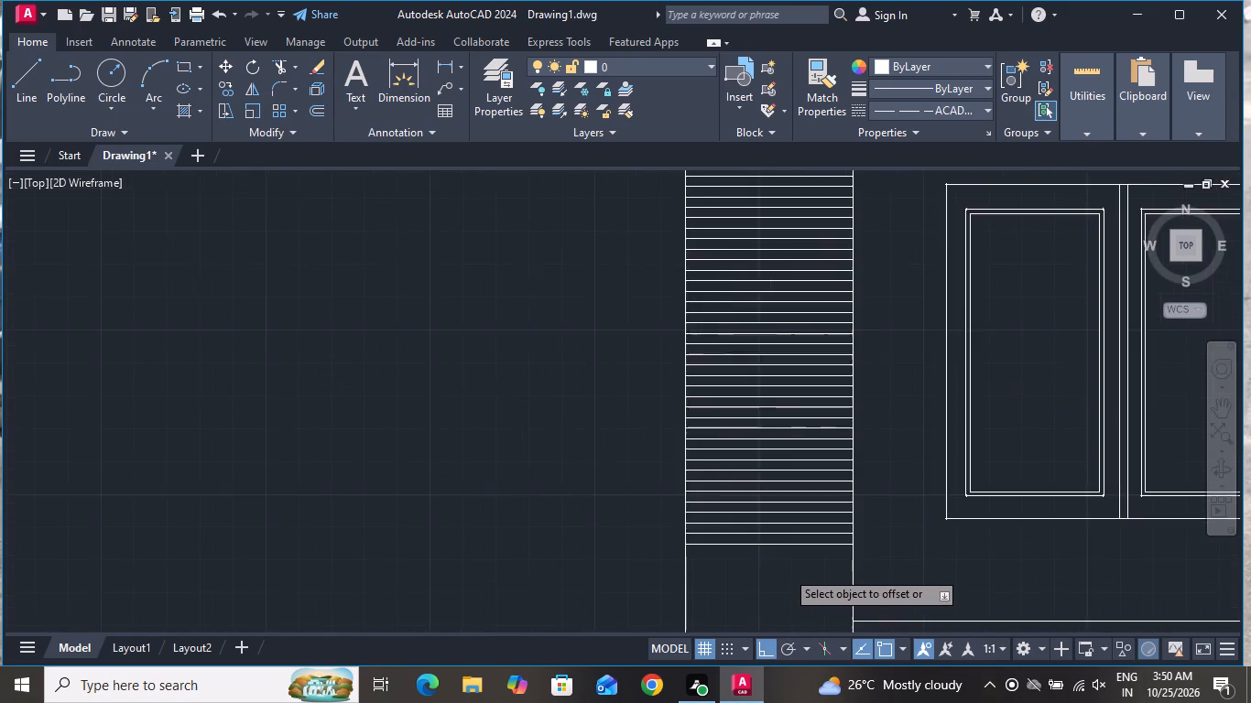
left_click(790, 531)
left_click(789, 573)
left_click(789, 548)
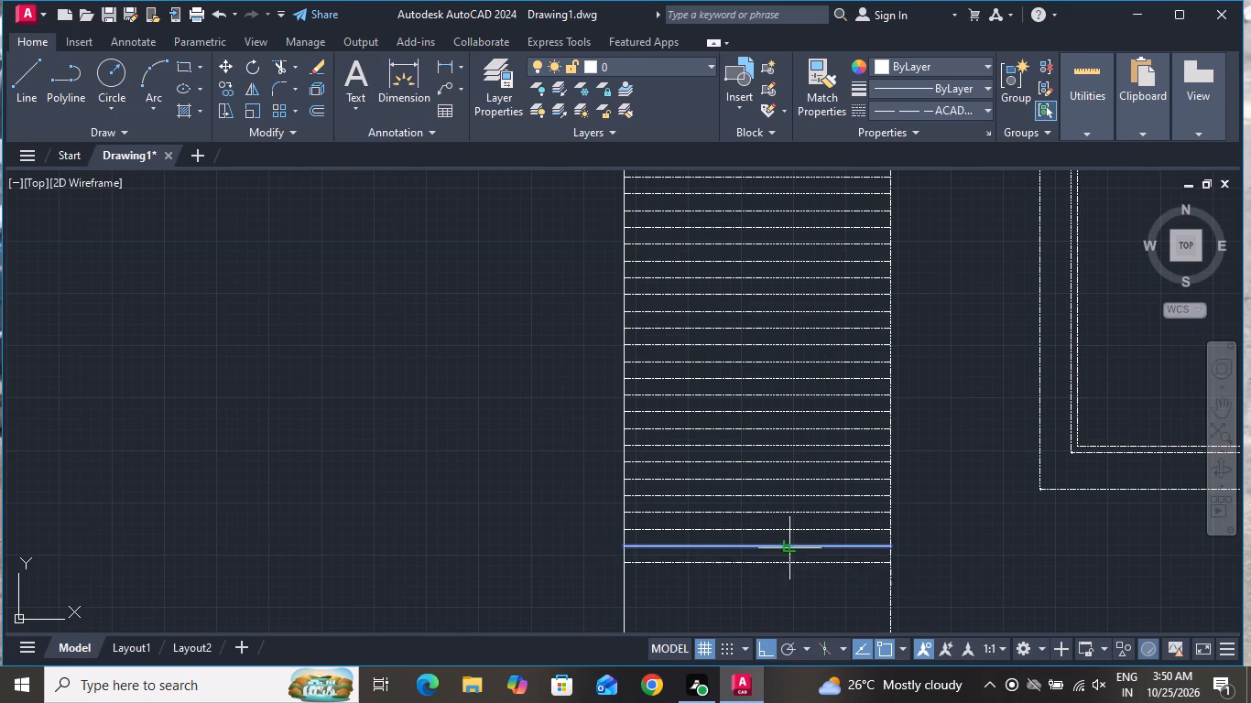
left_click(789, 594)
left_click(787, 558)
left_click(793, 562)
left_click(793, 621)
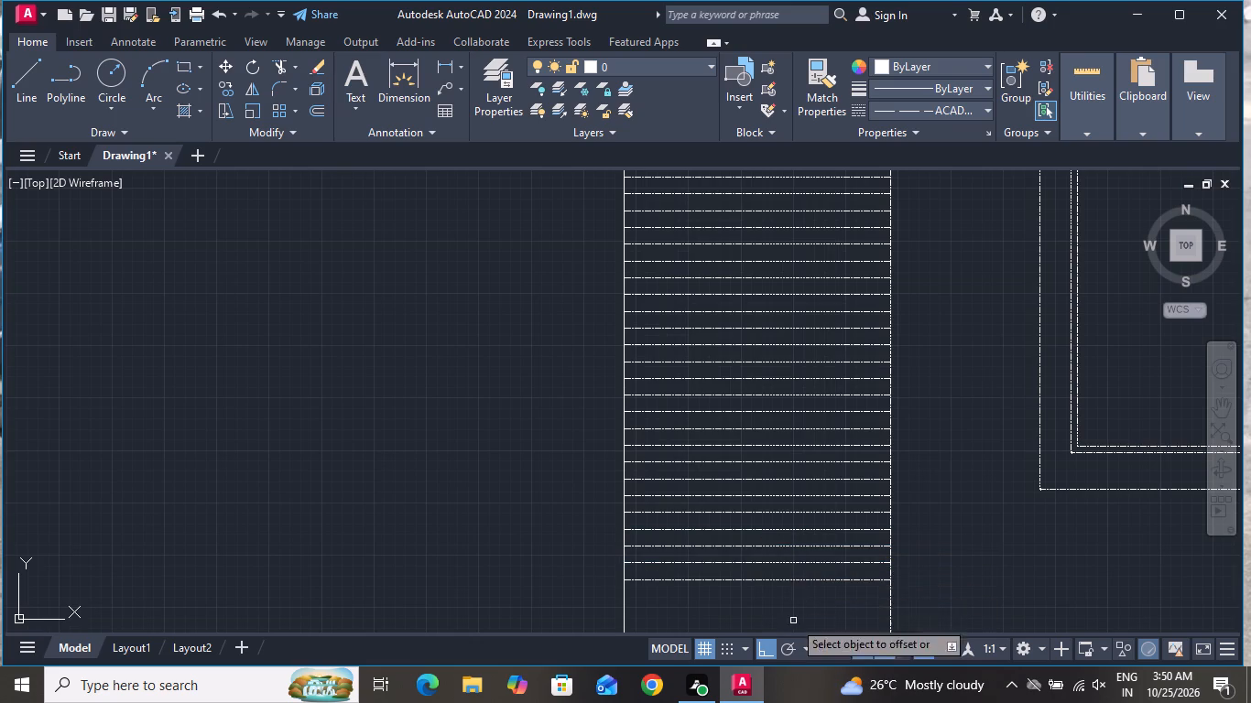
Add three more lining lines below the strip's lowest line, each offset 100 from the previous one.
left_click(800, 580)
left_click(800, 622)
left_click(803, 600)
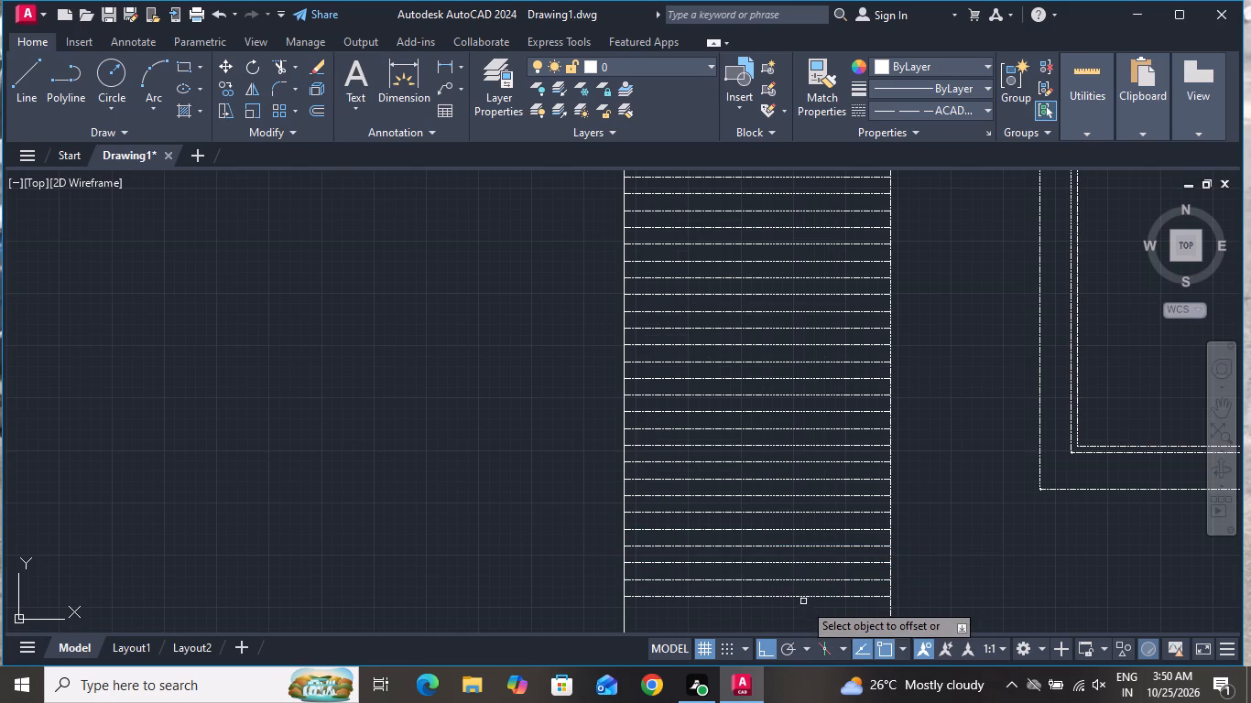
left_click(806, 596)
left_click(806, 617)
left_click(807, 611)
left_click(810, 608)
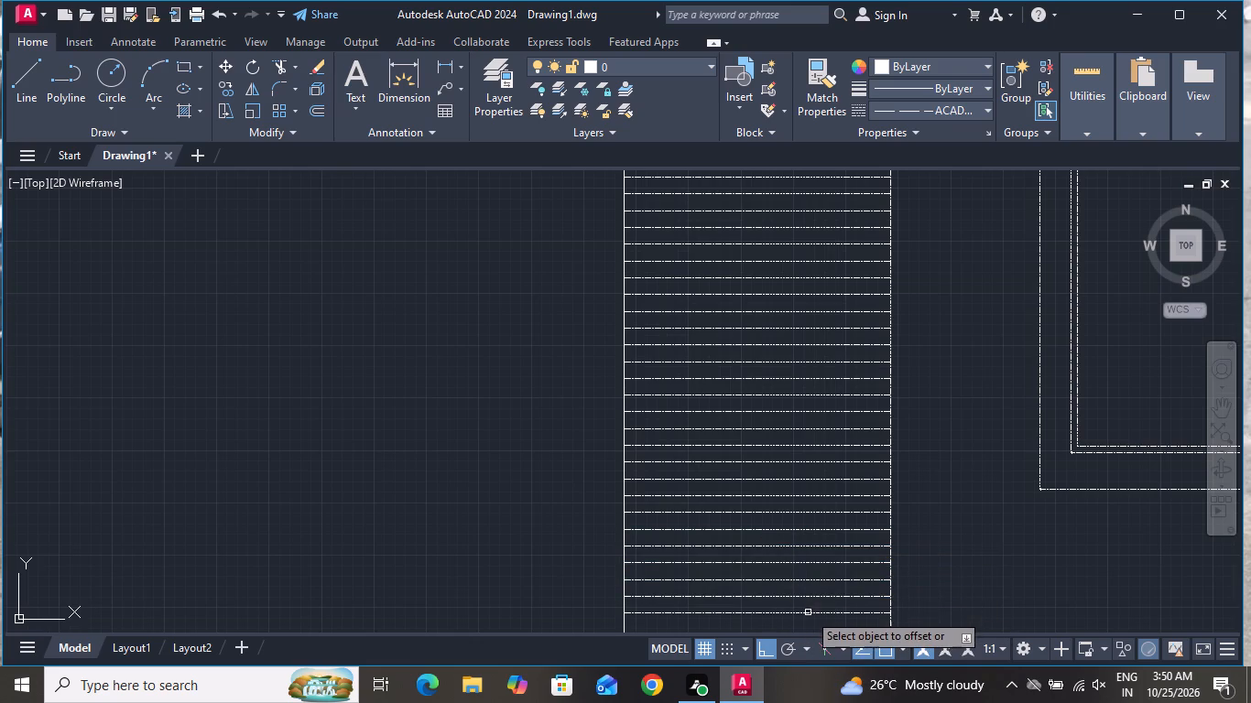
left_click(808, 612)
left_click(808, 634)
scroll(811, 531, "down", 2)
left_click(802, 594)
Continue the strip's lining past the level of the horizontal line beneath the upper windows with four more lines offset 100 downward.
scroll(804, 590, "up", 2)
left_click(806, 539)
left_click(806, 582)
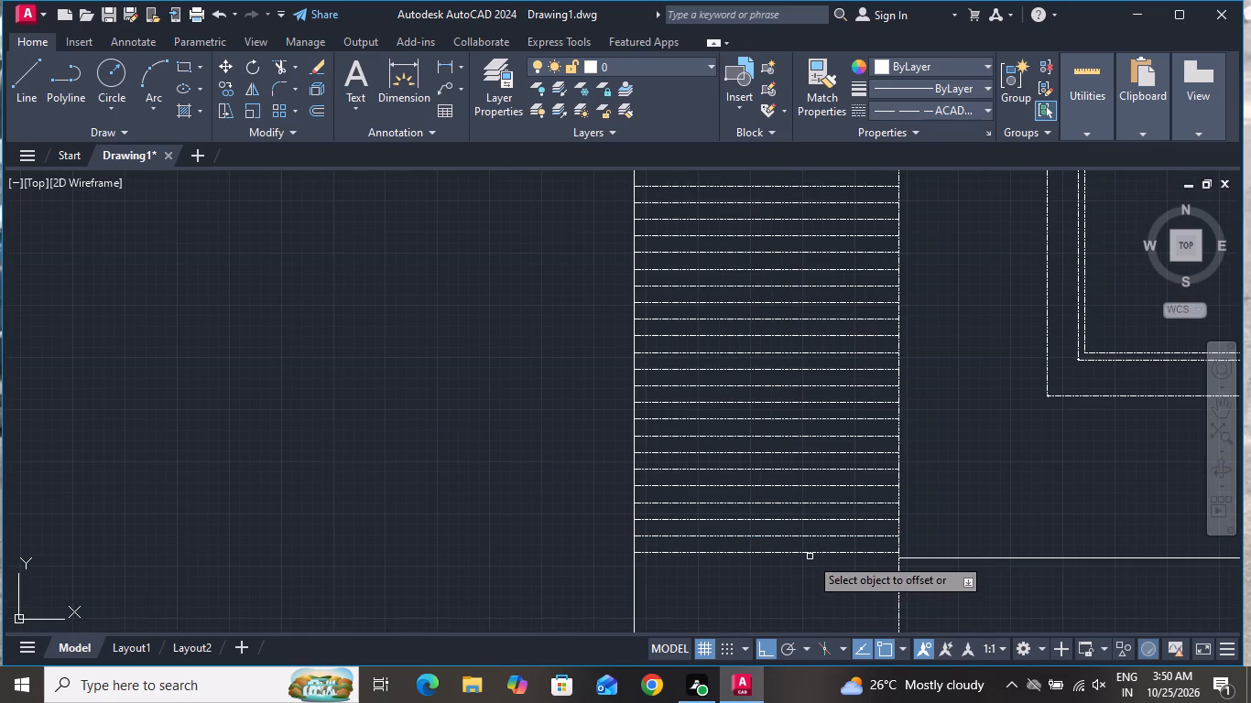
left_click(810, 556)
left_click(808, 602)
left_click(812, 569)
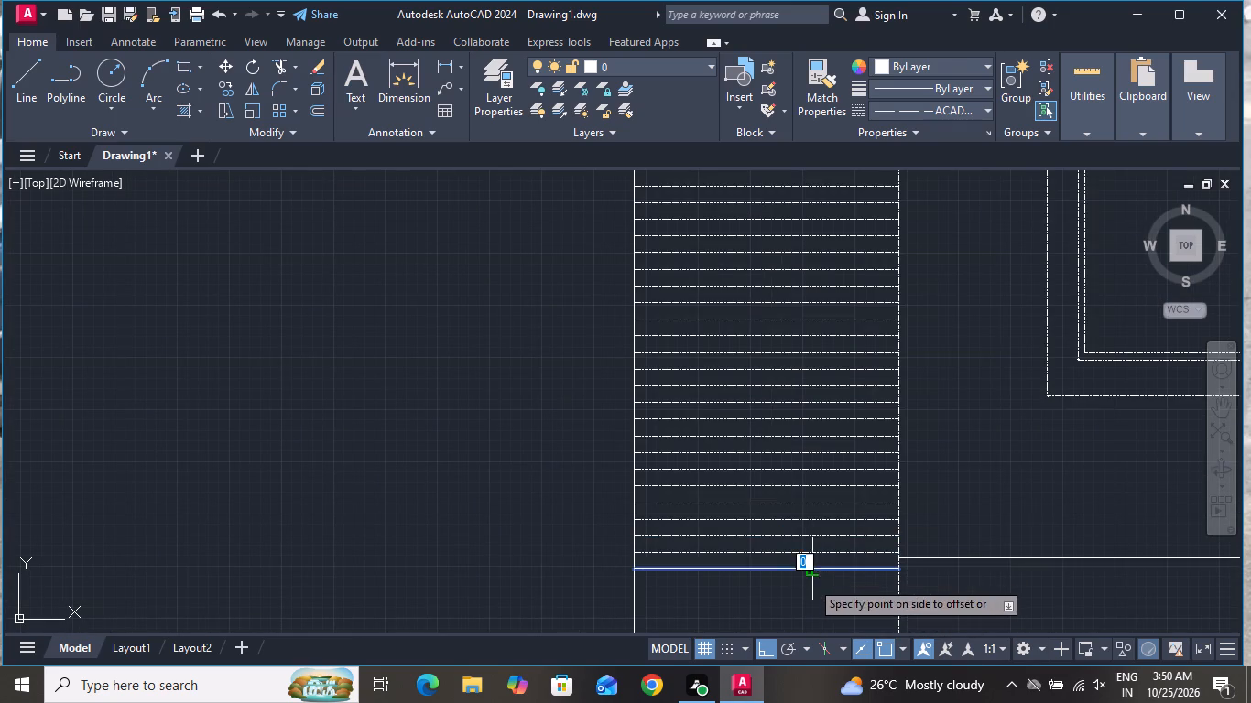
left_click(810, 598)
left_click(810, 588)
left_click(809, 620)
Offset the strip's lowest lining line downward by 100 twice in succession.
scroll(814, 574, "down", 3)
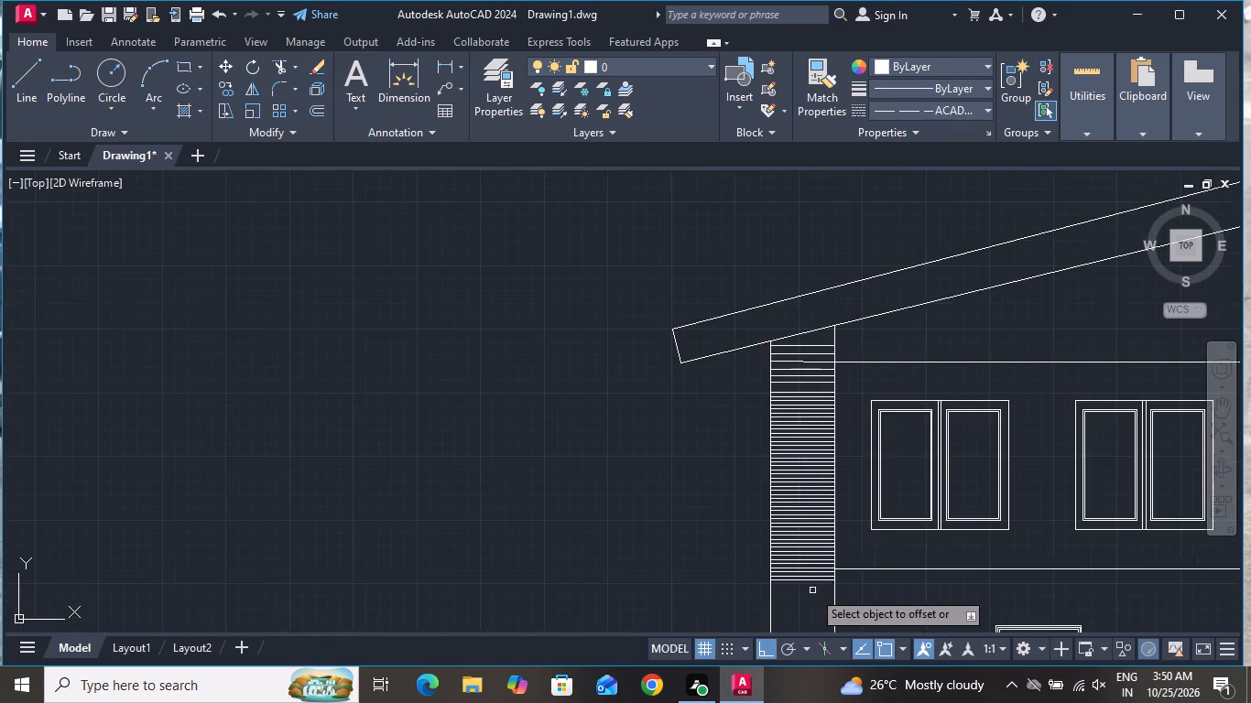
scroll(805, 611, "up", 3)
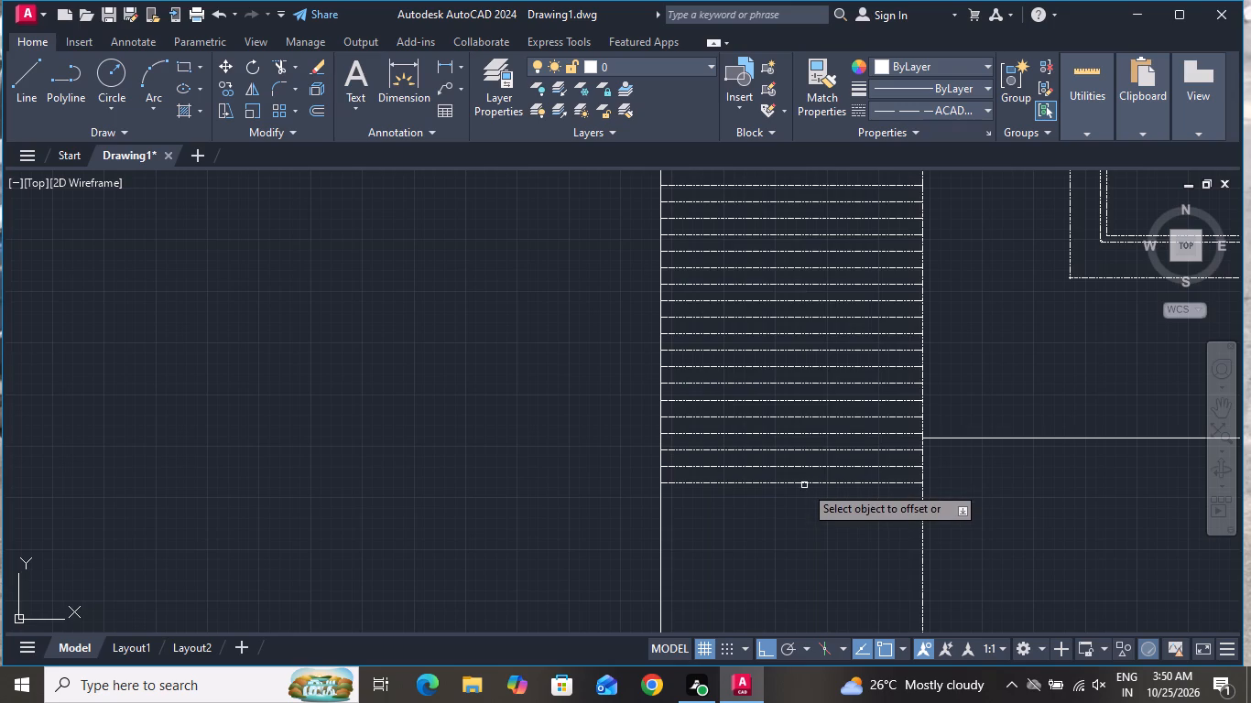
left_click(804, 485)
left_click(816, 550)
left_click(821, 501)
left_click(821, 586)
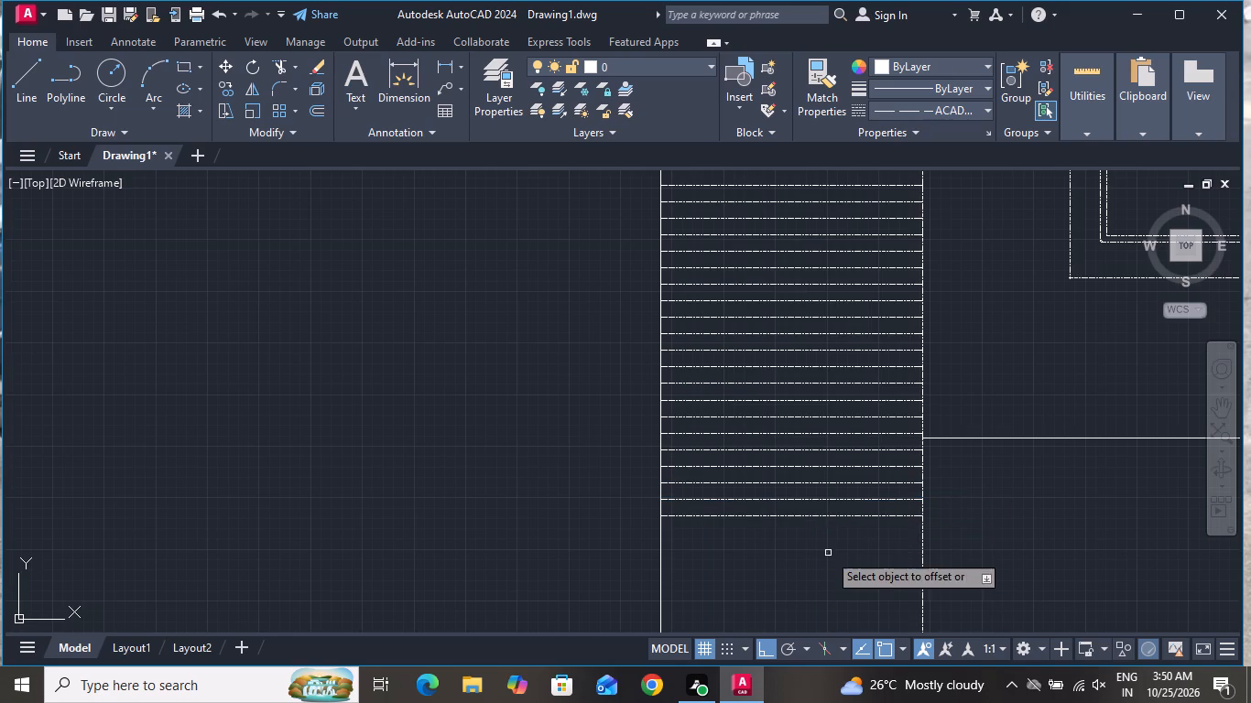
left_click(837, 522)
left_click(833, 568)
left_click(841, 520)
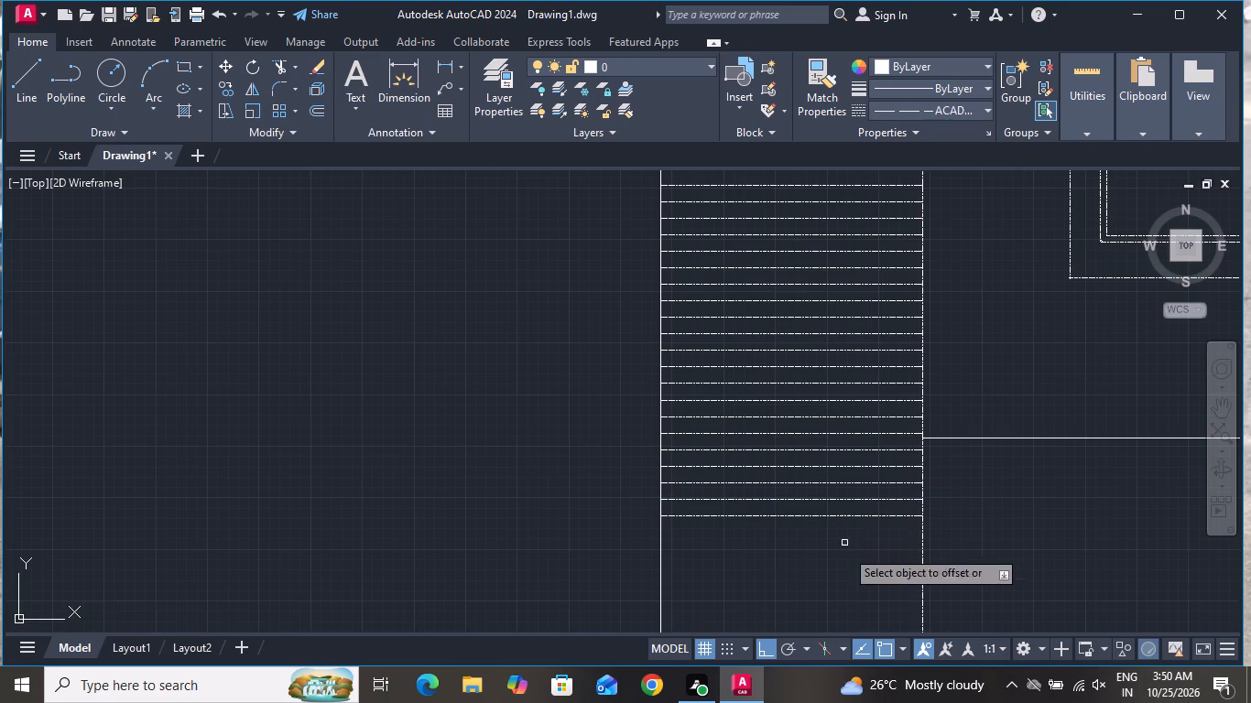
left_click(842, 576)
Add three more horizontal lines at the bottom of the strip's lining, each 100 below the previous one.
scroll(810, 540, "up", 2)
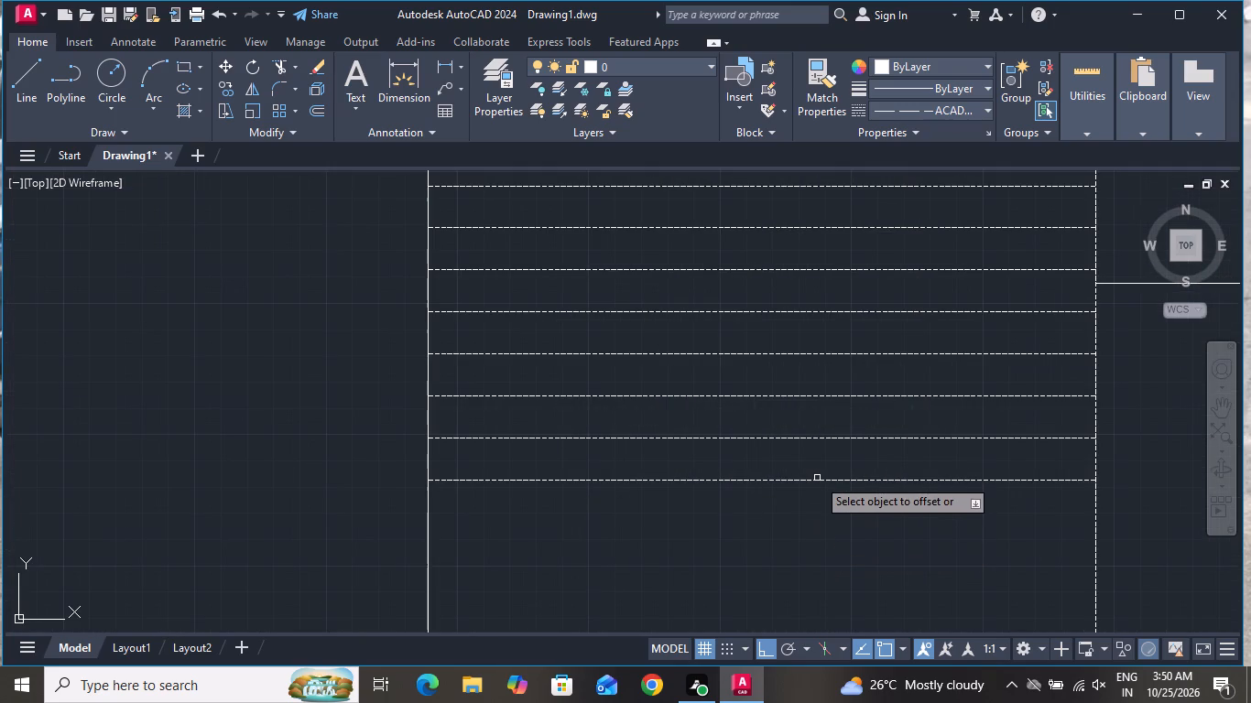
left_click(814, 482)
left_click(817, 551)
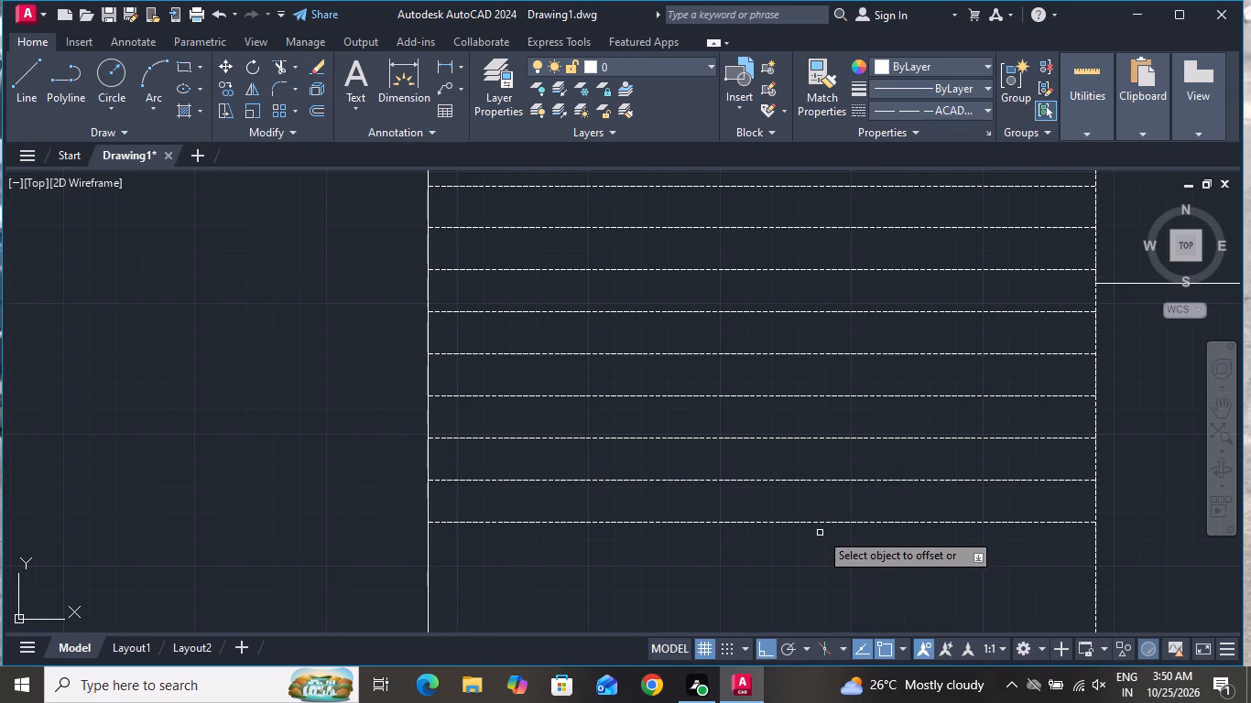
left_click(823, 524)
left_click(823, 597)
left_click(834, 564)
left_click(834, 601)
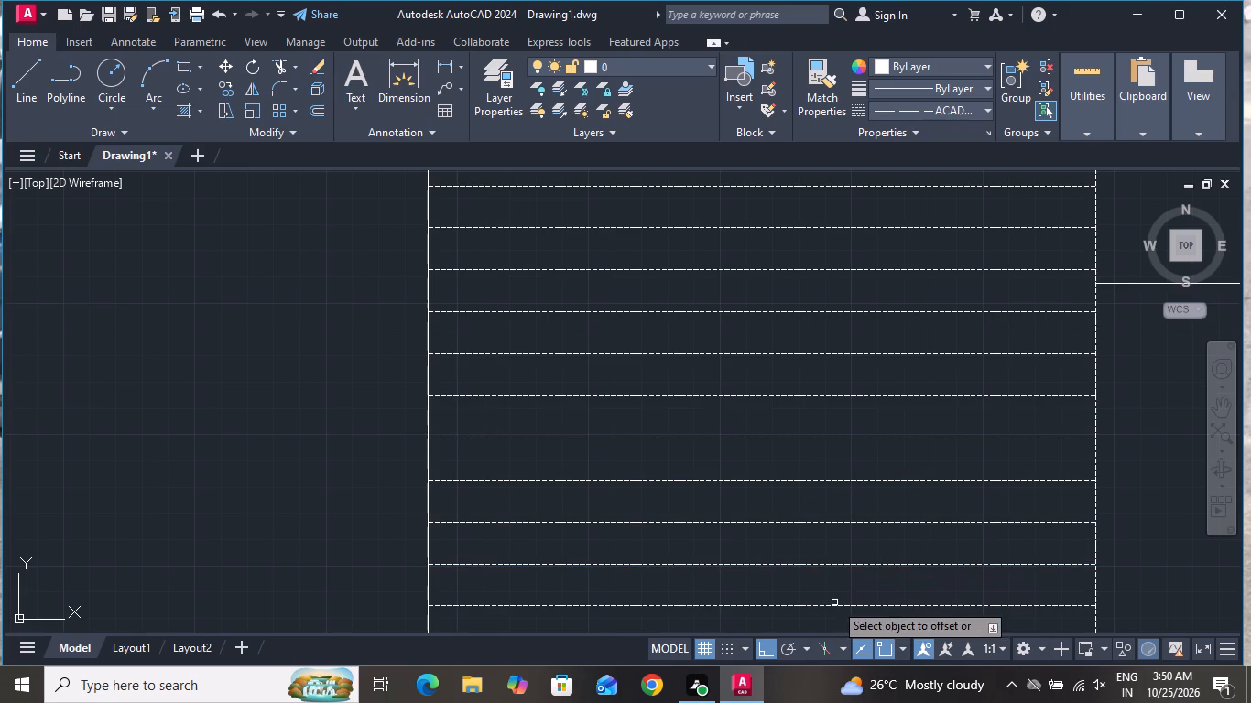
Extend the strip's lining downward with two more horizontal lines at 100 offsets.
scroll(839, 529, "down", 2)
scroll(830, 589, "up", 2)
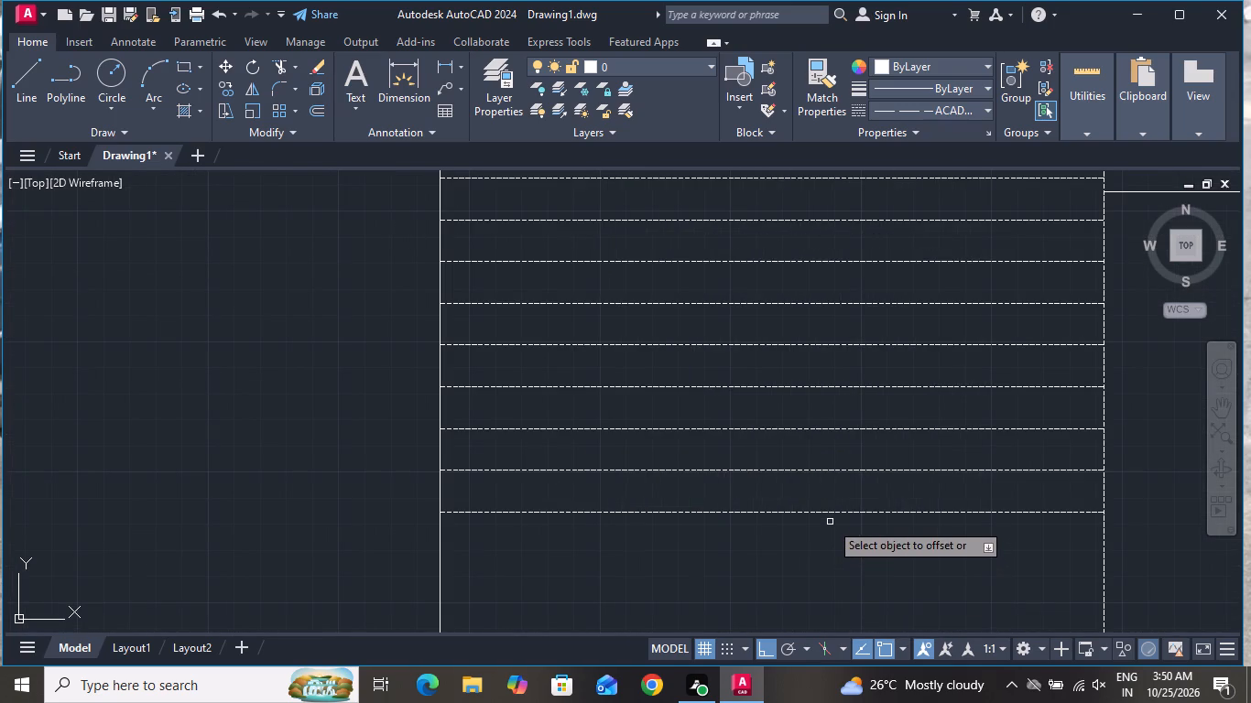
left_click(830, 513)
left_click(835, 575)
left_click(846, 551)
left_click(848, 610)
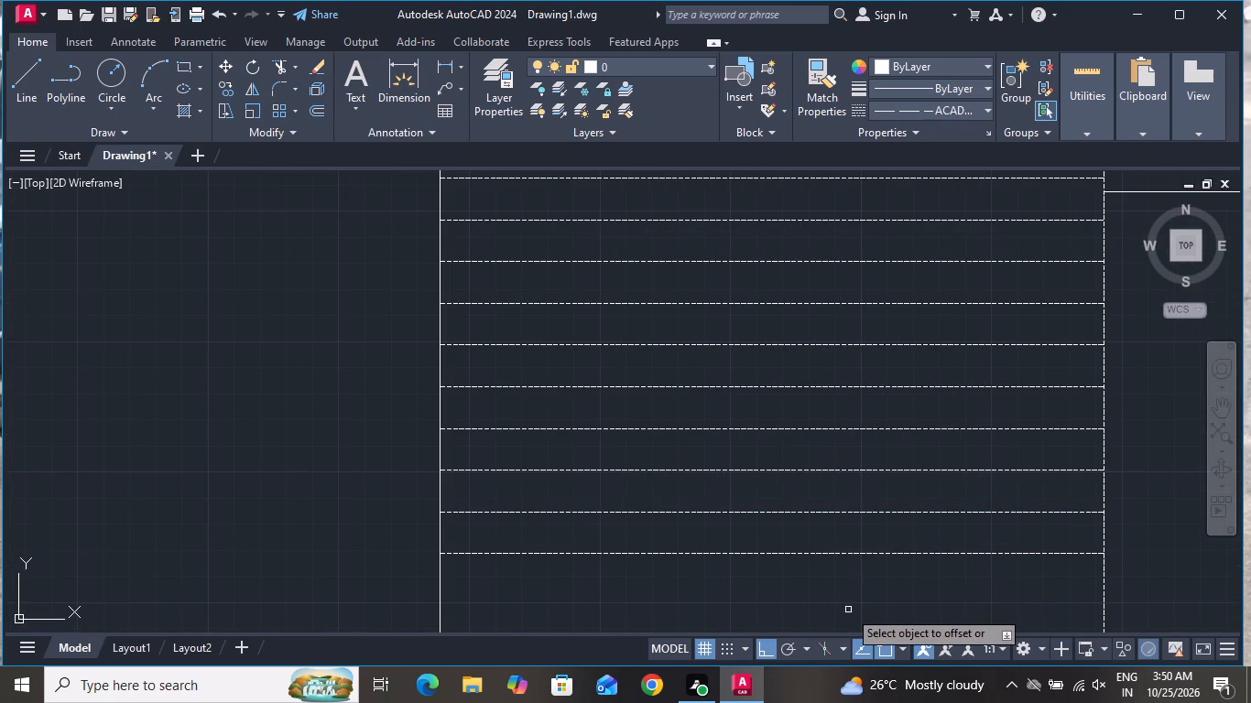
left_click(858, 555)
left_click(857, 615)
Add two further lines beneath the strip's current lowest line, each offset 100 from the one above.
scroll(850, 534, "down", 2)
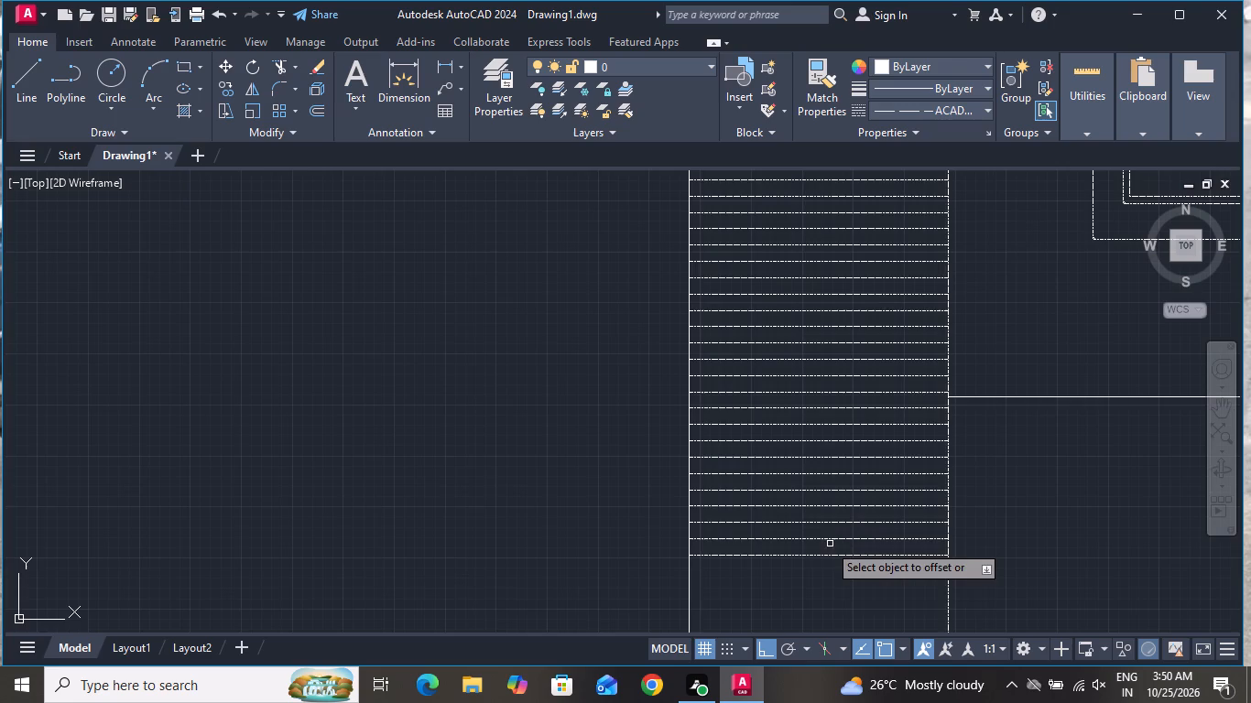
scroll(827, 588, "up", 2)
left_click(833, 515)
left_click(854, 573)
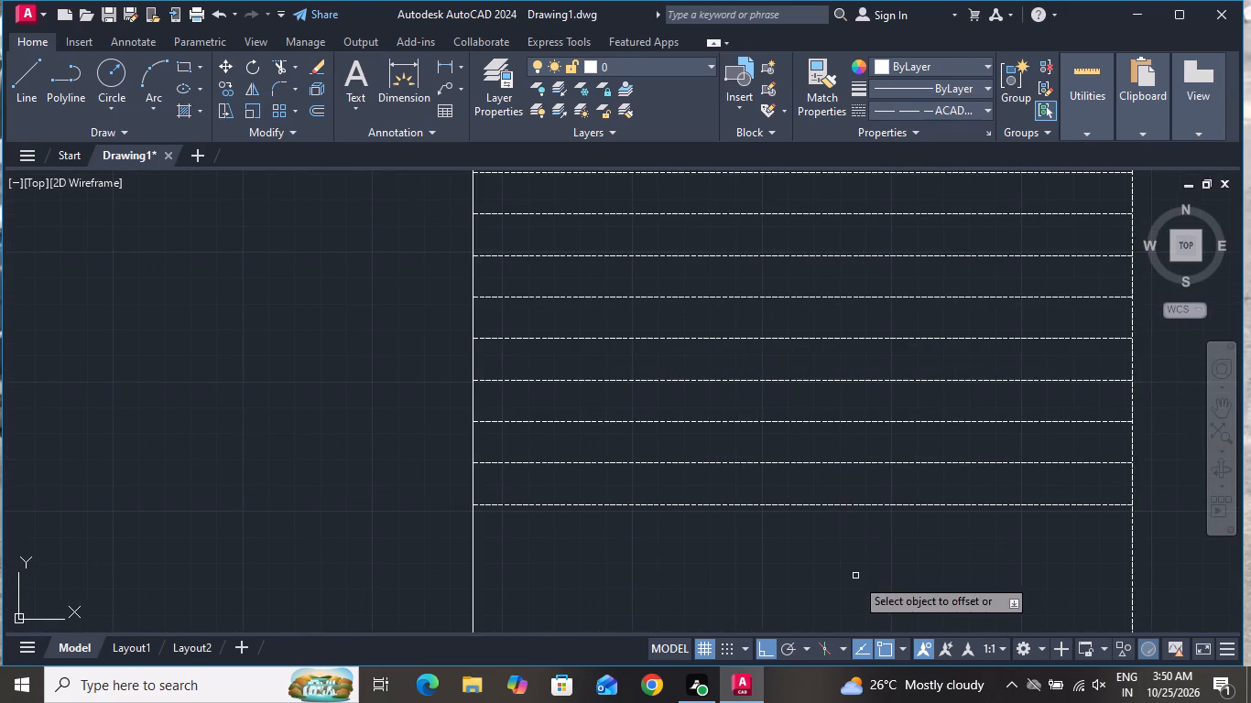
left_click(832, 508)
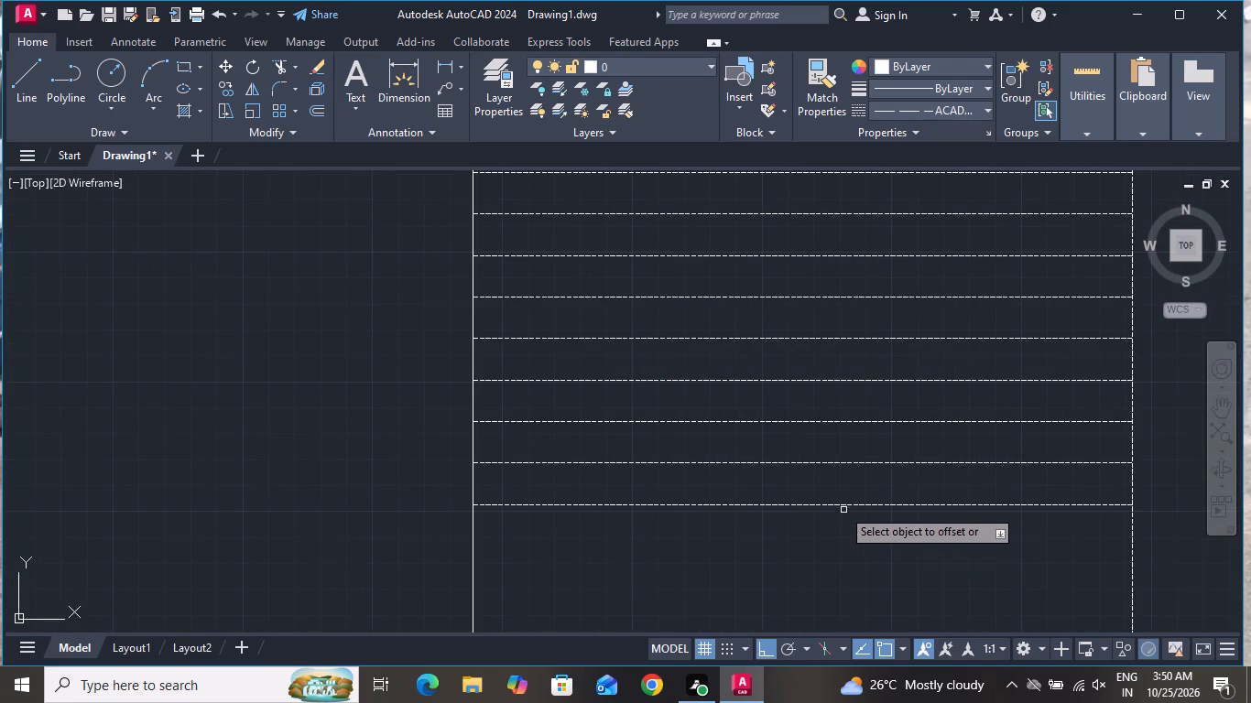
left_click(843, 509)
left_click(860, 506)
left_click(865, 582)
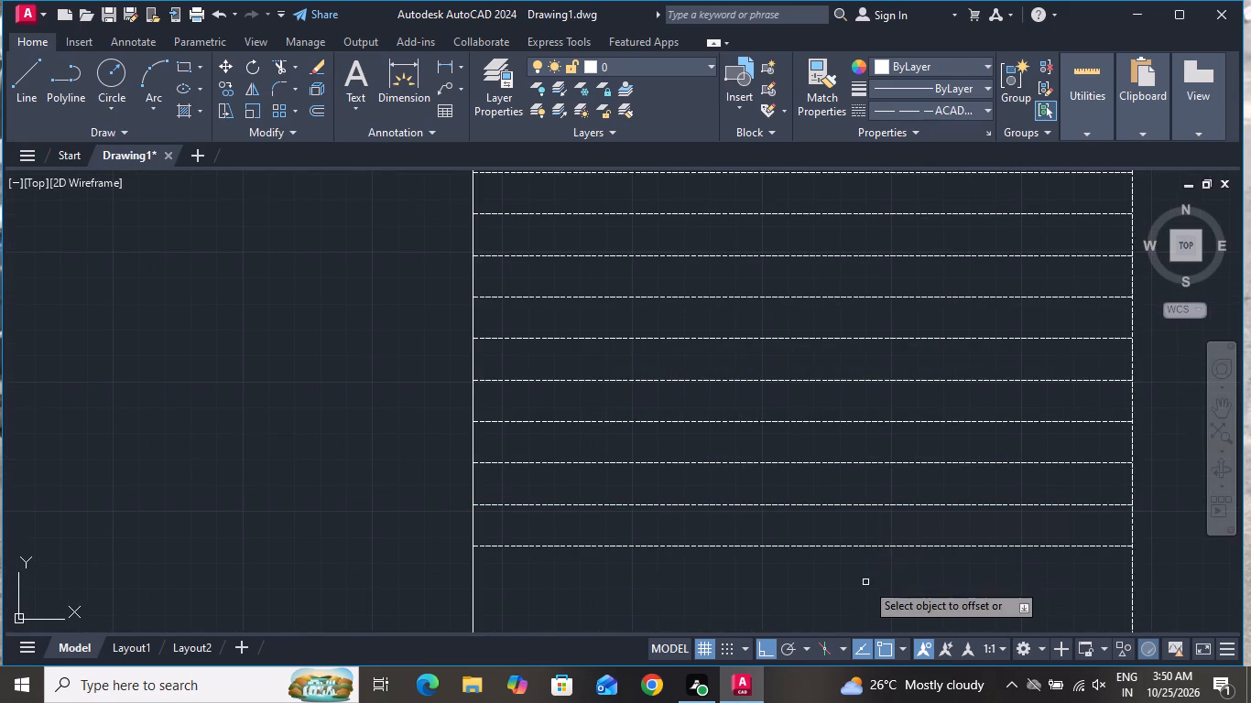
left_click(865, 548)
left_click(866, 603)
Offset the lowest line of the wall strip's lining downward by 100 three times in succession.
left_click(867, 587)
left_click(867, 633)
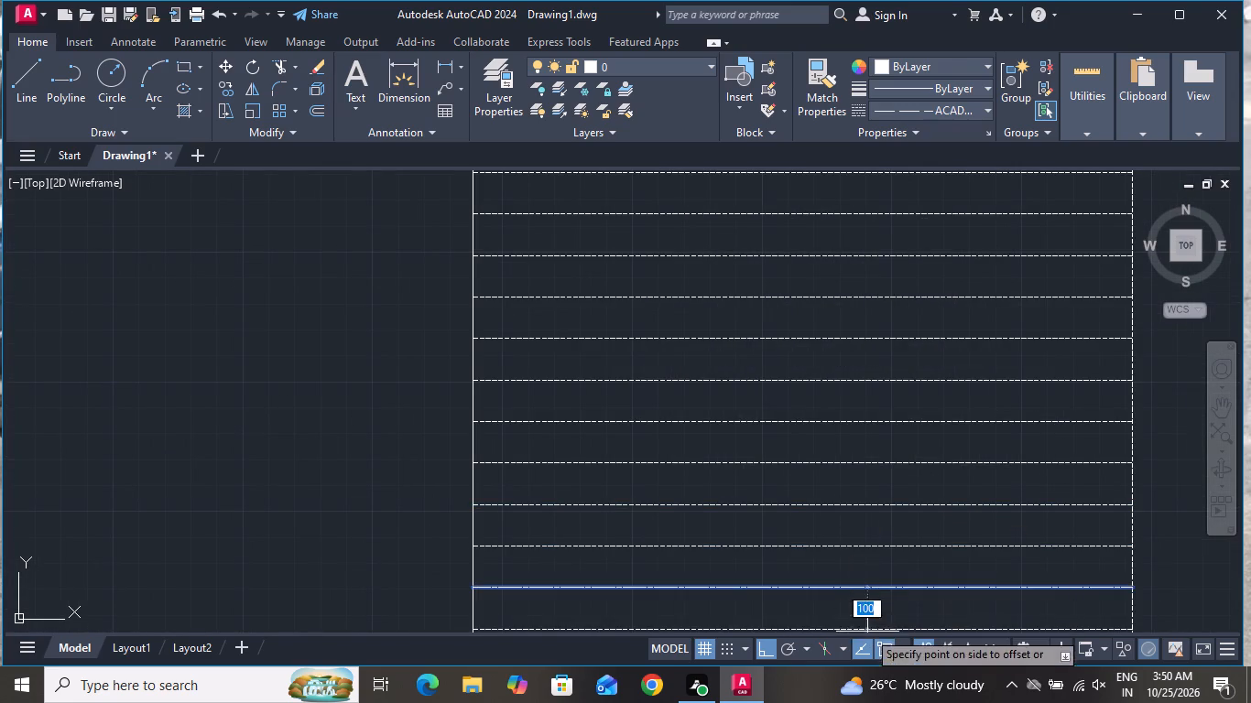
scroll(859, 521, "down", 4)
left_click(846, 576)
scroll(843, 584, "up", 2)
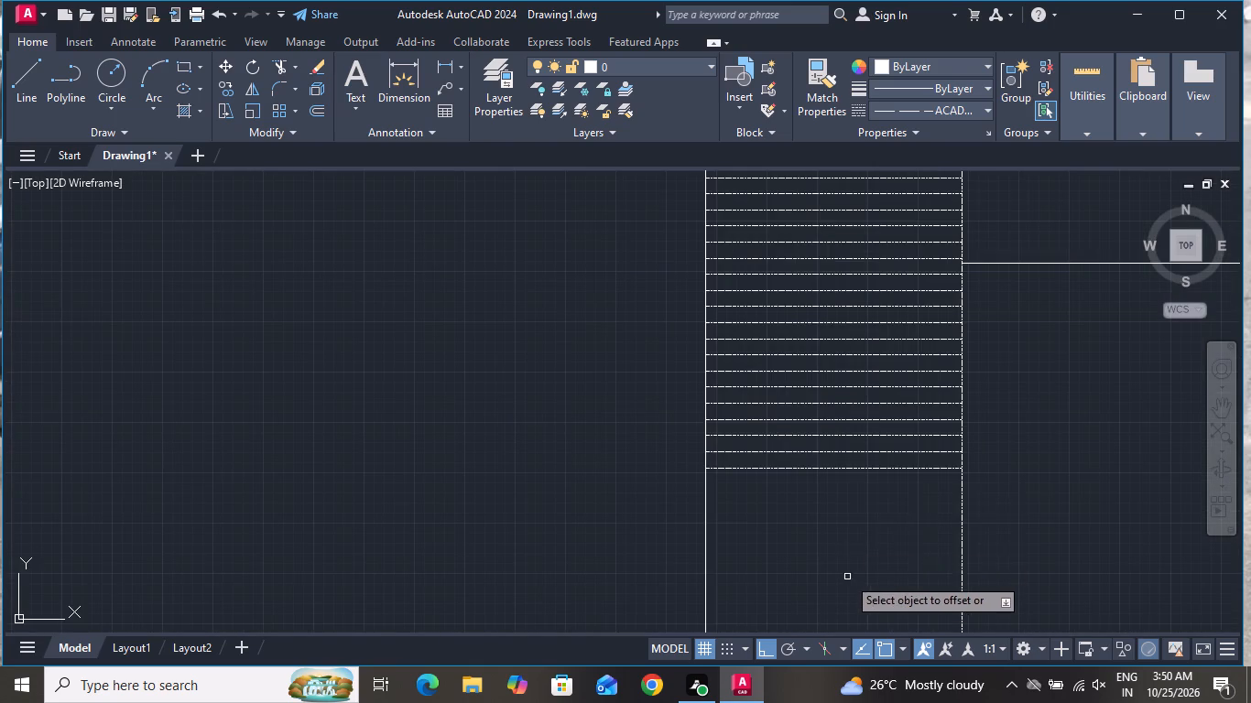
left_click(846, 467)
left_click(853, 508)
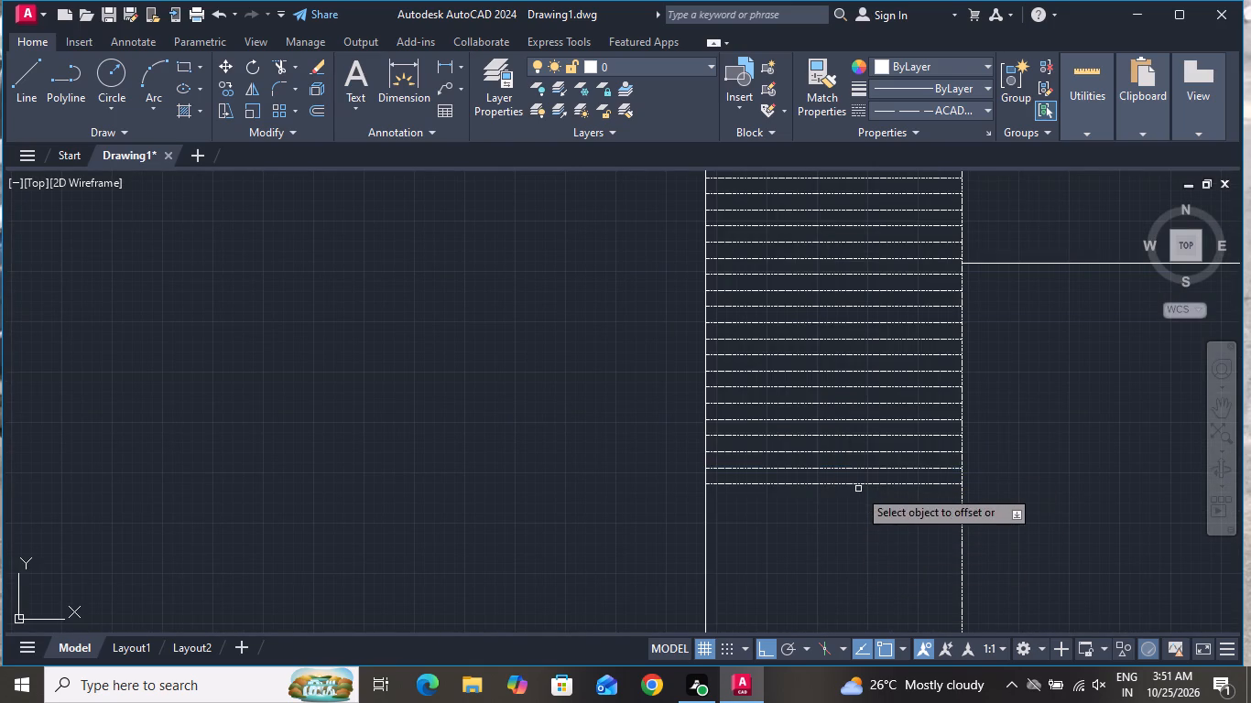
left_click(852, 483)
left_click(873, 556)
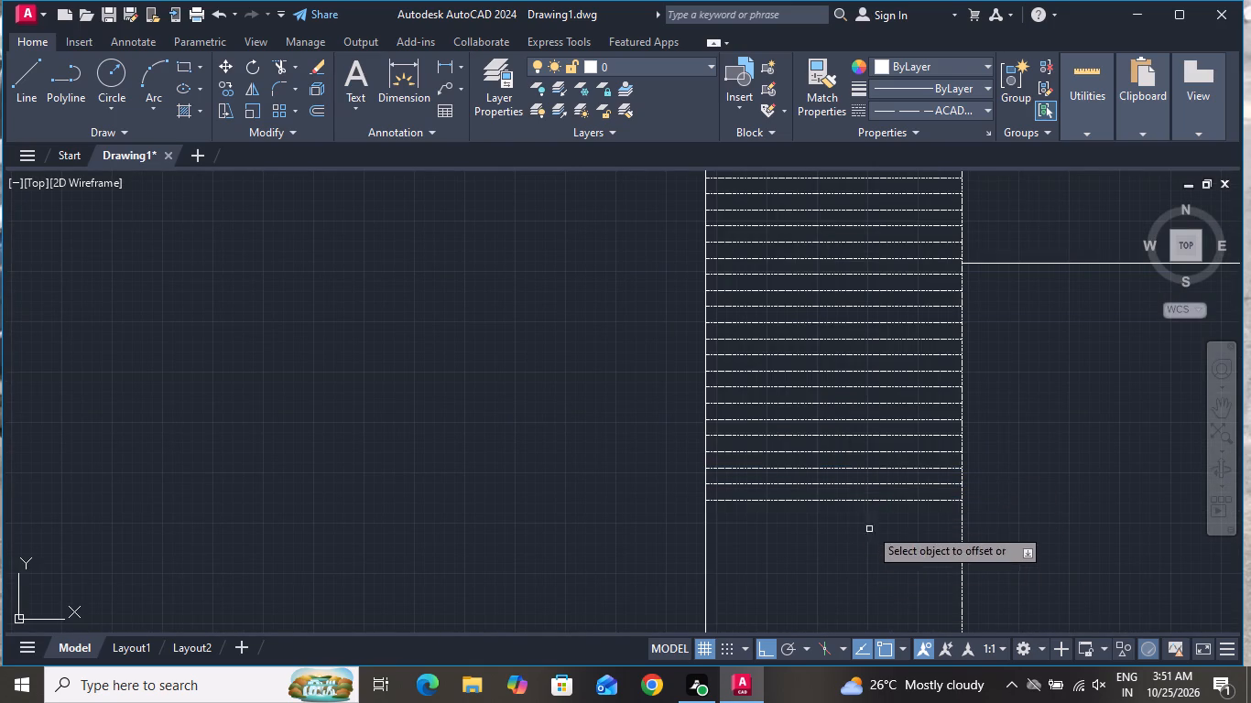
Continue the strip's lining down the lower wall with three more lines, each offset 100 downward.
left_click(860, 503)
left_click(865, 577)
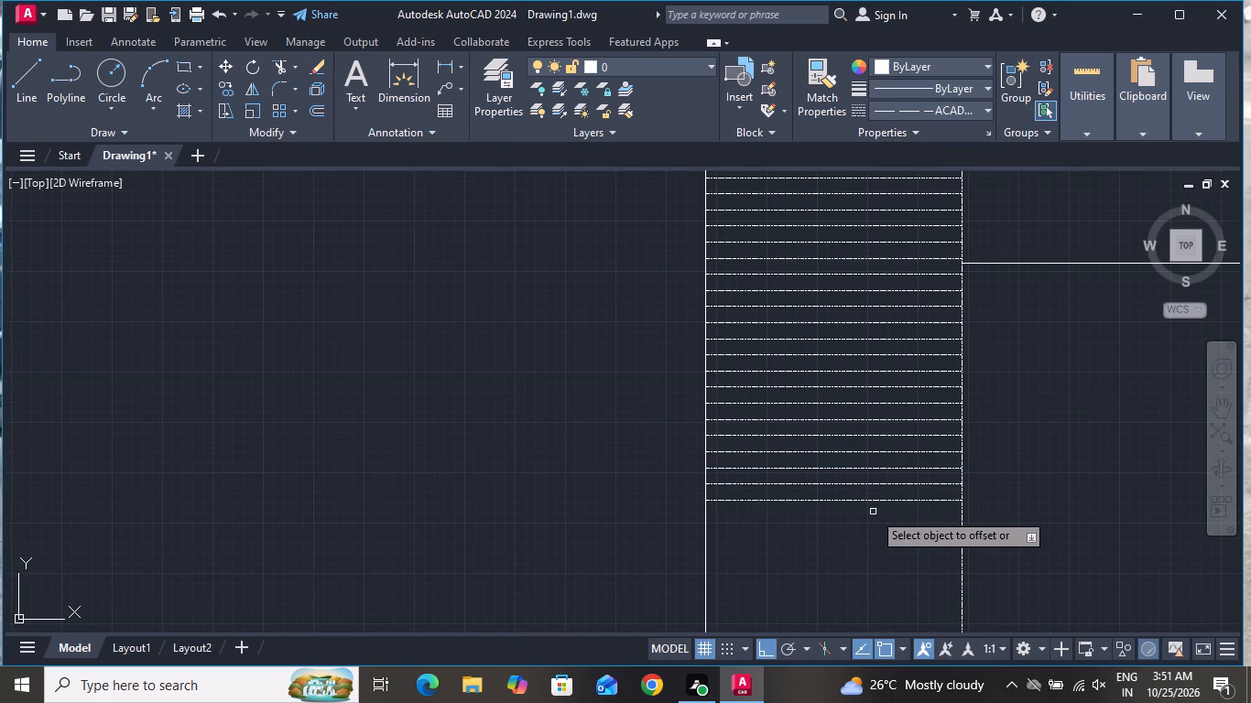
left_click(877, 499)
left_click(860, 571)
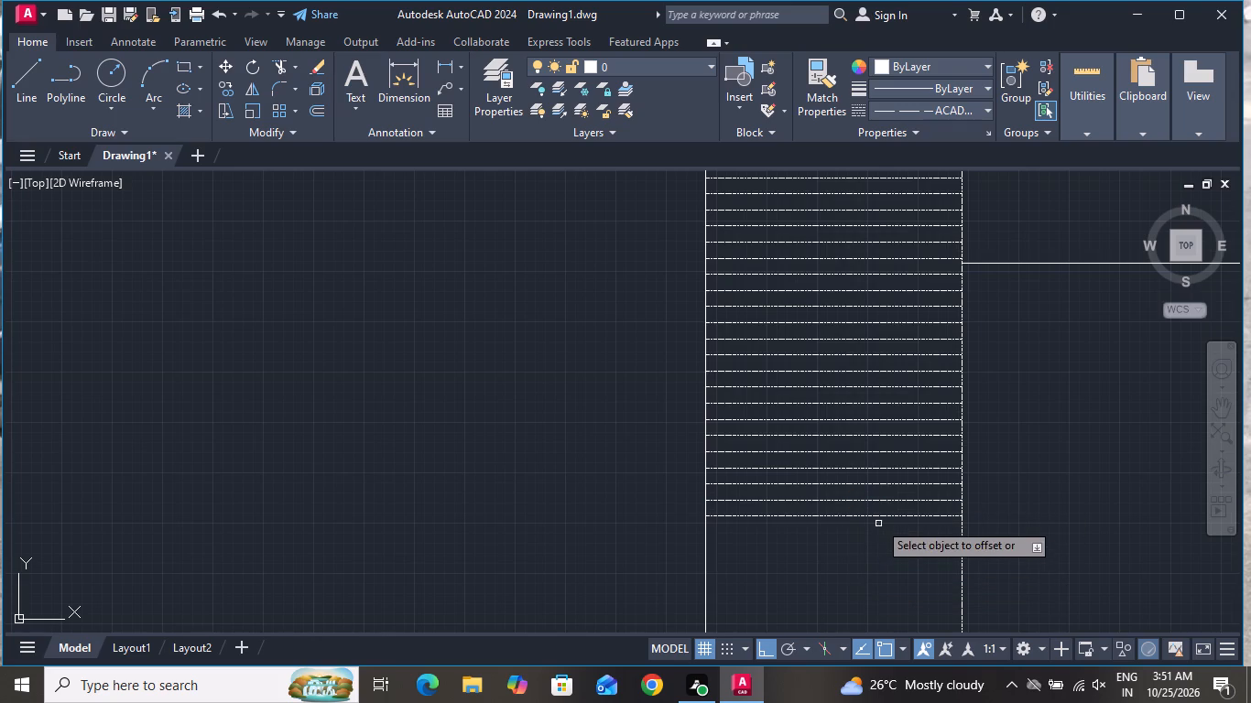
left_click(878, 515)
left_click(878, 600)
scroll(883, 546, "up", 1)
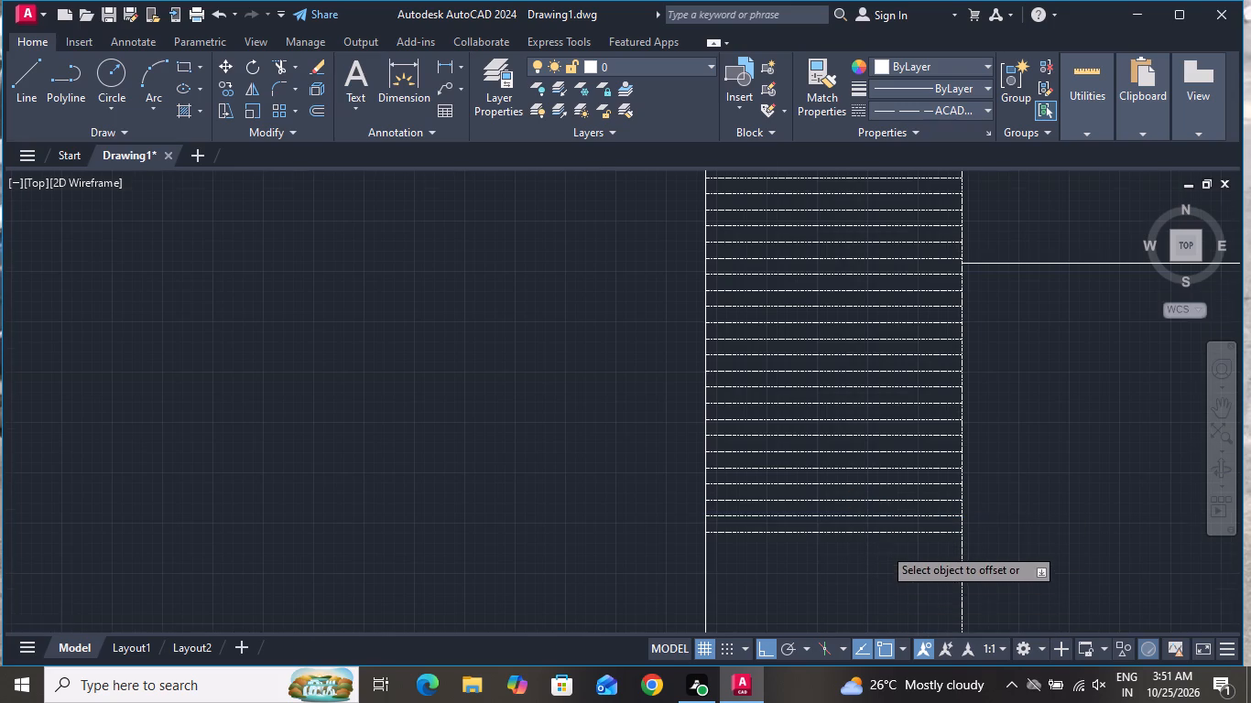
left_click(878, 527)
left_click(858, 597)
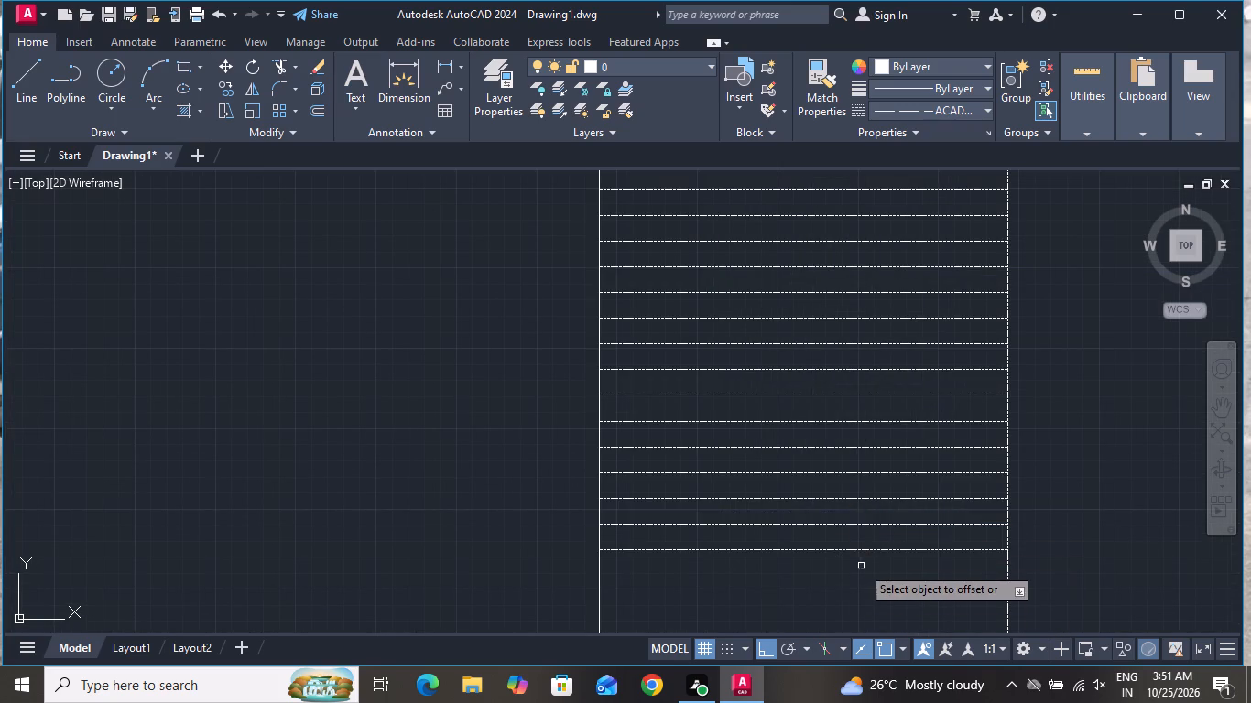
Add three more horizontal lines below the strip's lowest line, each offset 100 from the one above.
left_click(865, 547)
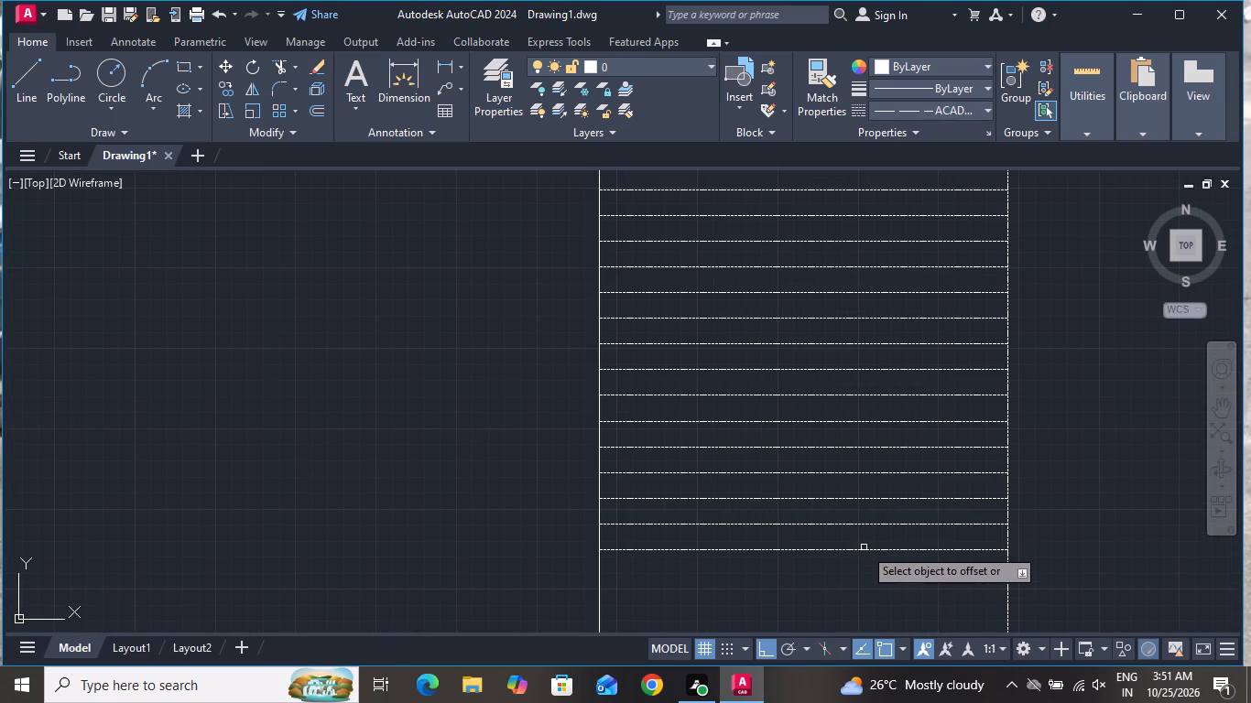
left_click(864, 547)
left_click(864, 551)
left_click(864, 593)
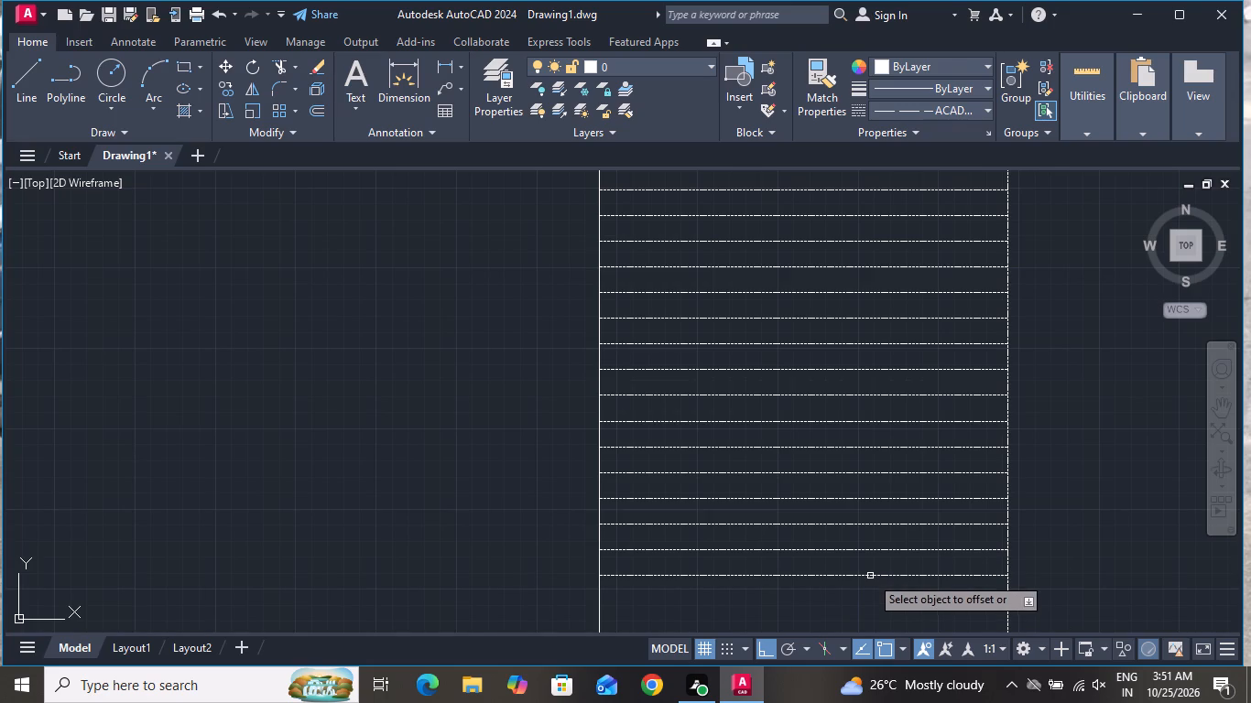
left_click(870, 576)
left_click(859, 619)
left_click(866, 600)
left_click(866, 632)
Extend the lining further down the wall strip with four more horizontal lines at 100 offsets.
scroll(858, 526, "down", 2)
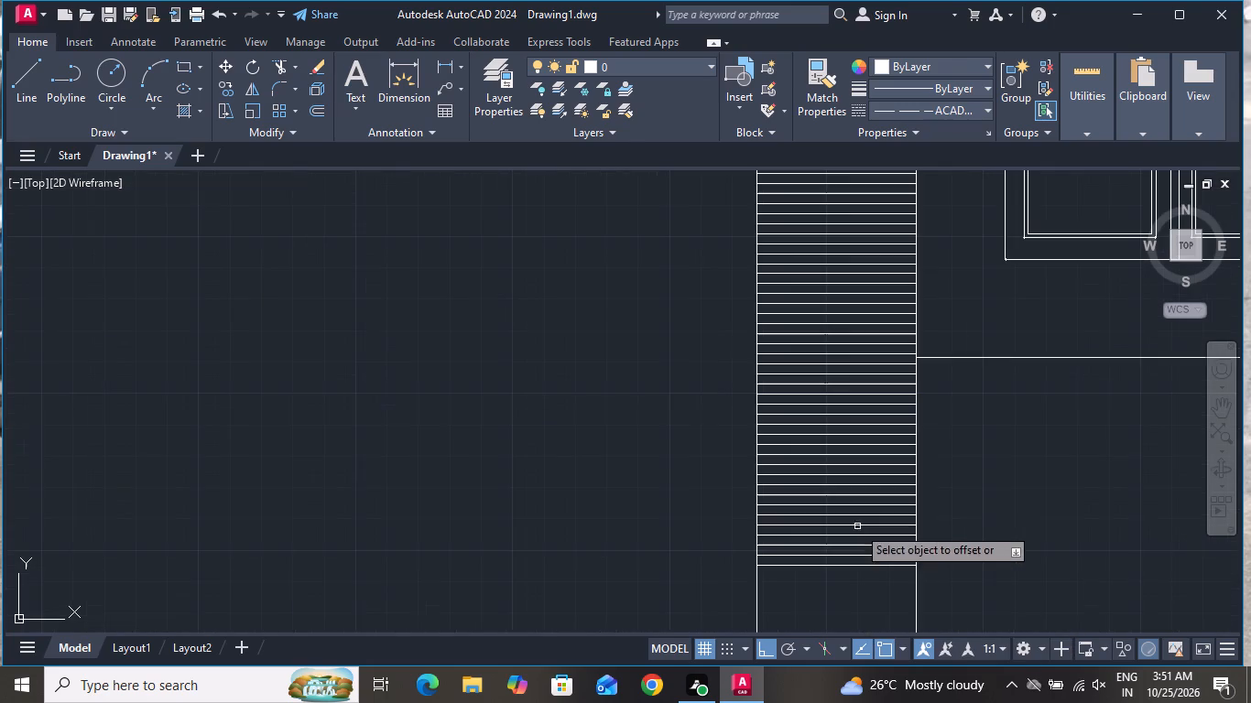
scroll(845, 590, "up", 2)
left_click(861, 525)
left_click(858, 574)
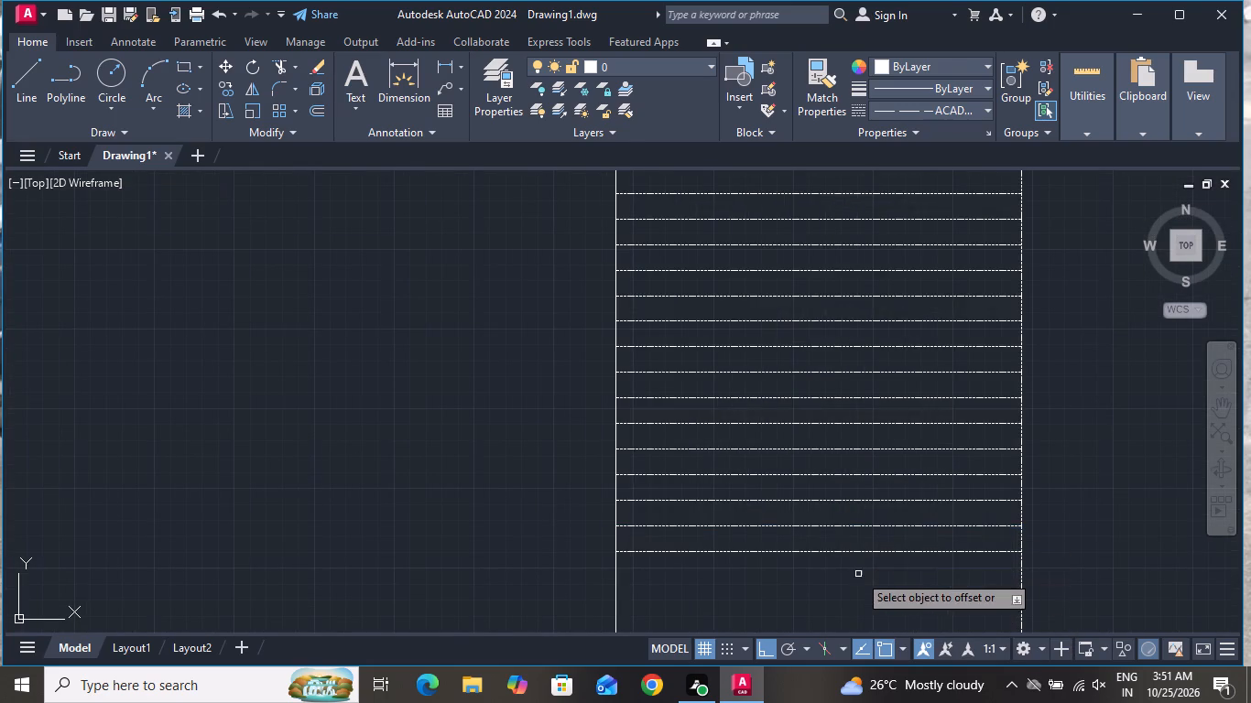
left_click(865, 553)
left_click(859, 616)
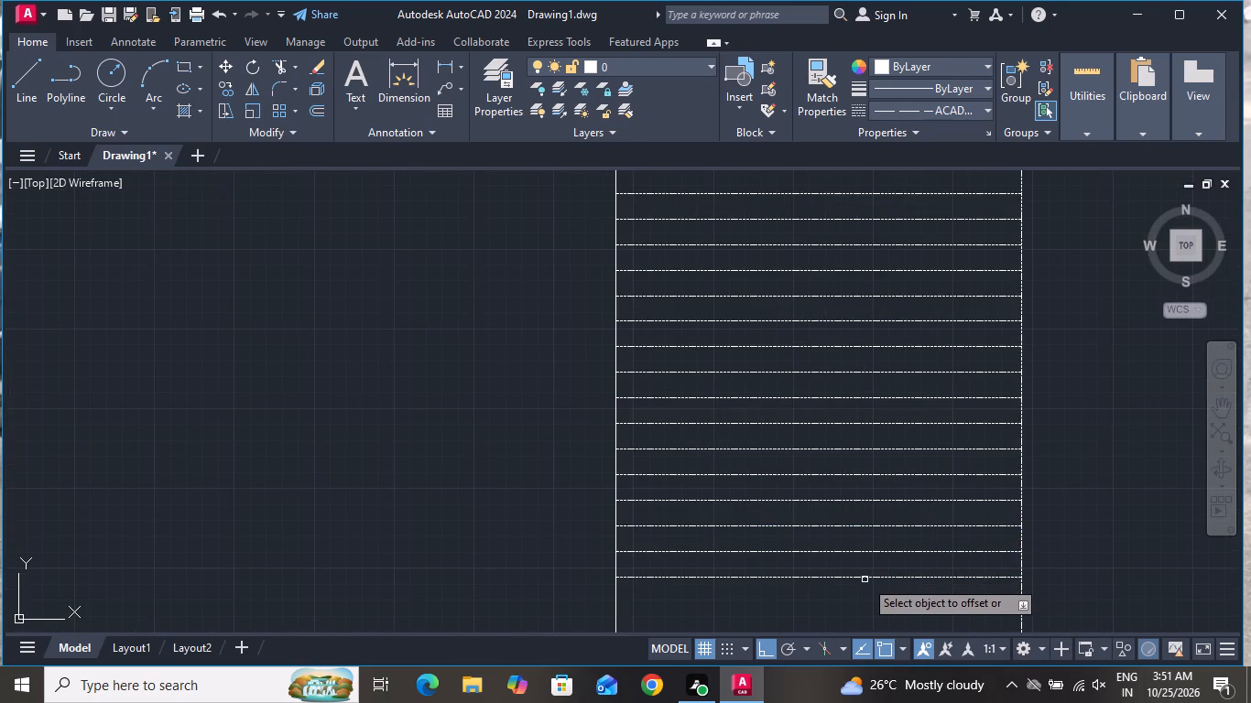
left_click(864, 579)
left_click(854, 633)
left_click(862, 600)
left_click(861, 604)
left_click(861, 632)
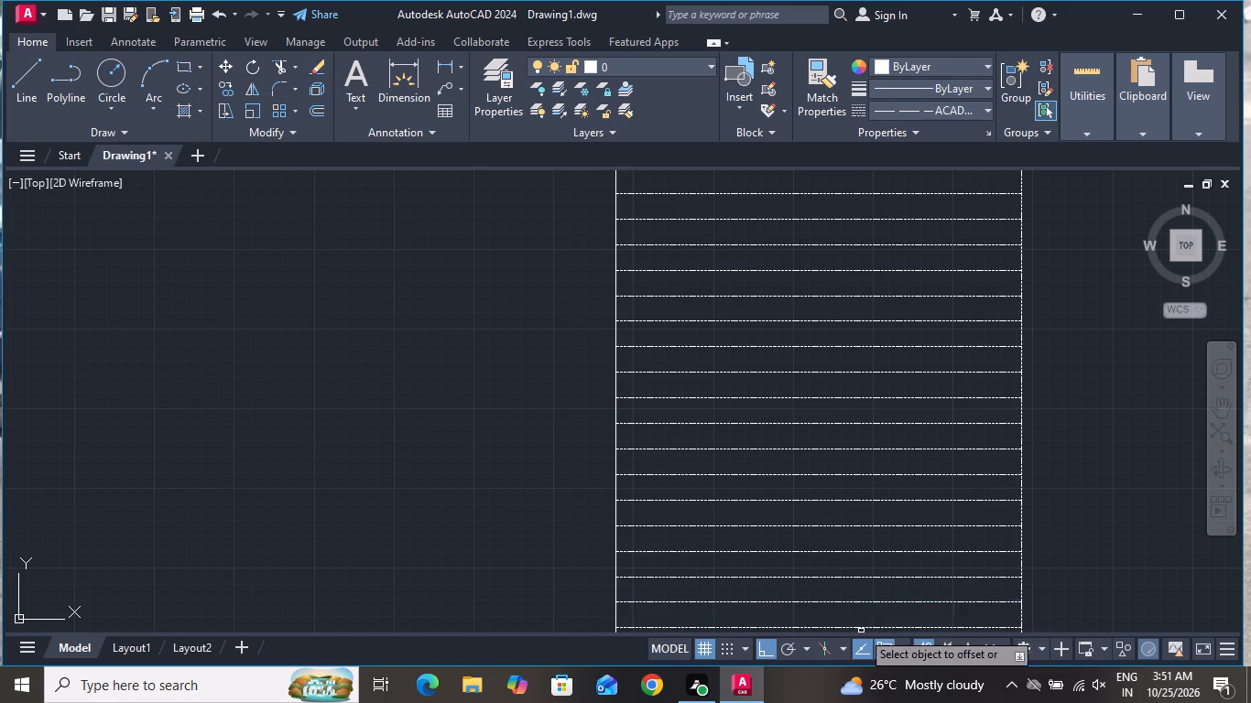
scroll(873, 575, "down", 4)
scroll(848, 632, "up", 3)
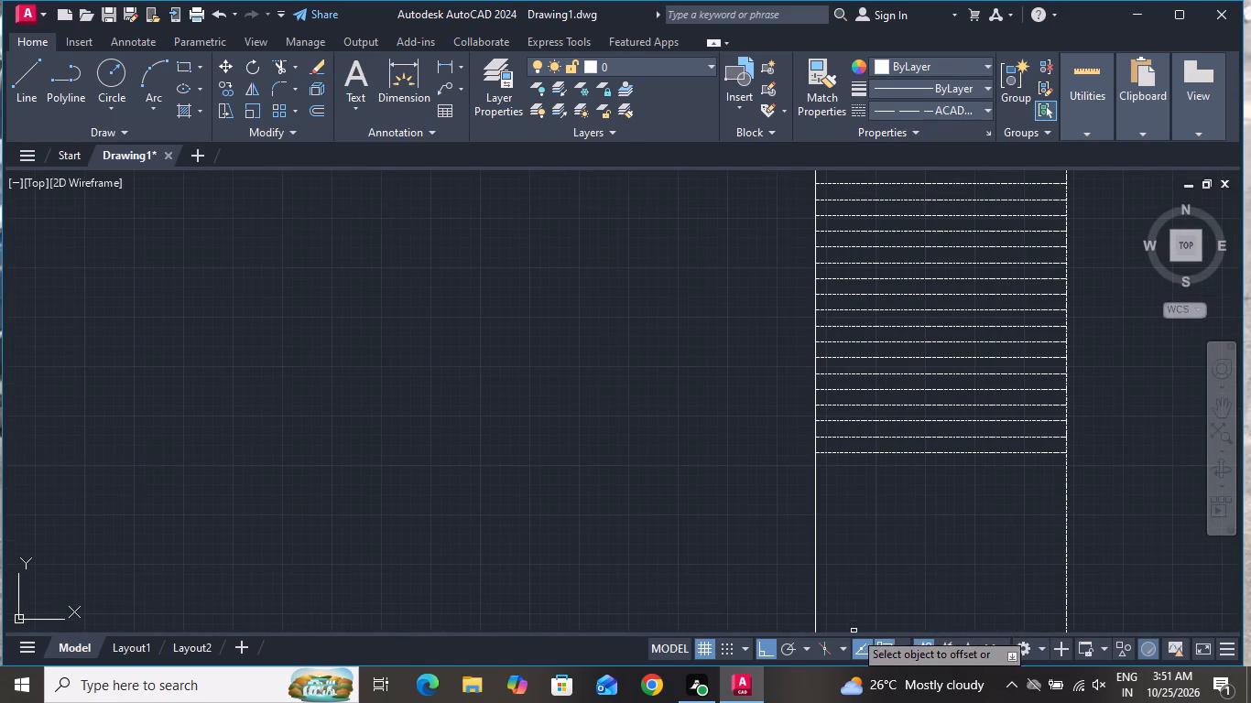
Add four more lining lines below the wall strip's lowest line, each offset 100 downward from the previous one.
left_click(895, 453)
left_click(898, 524)
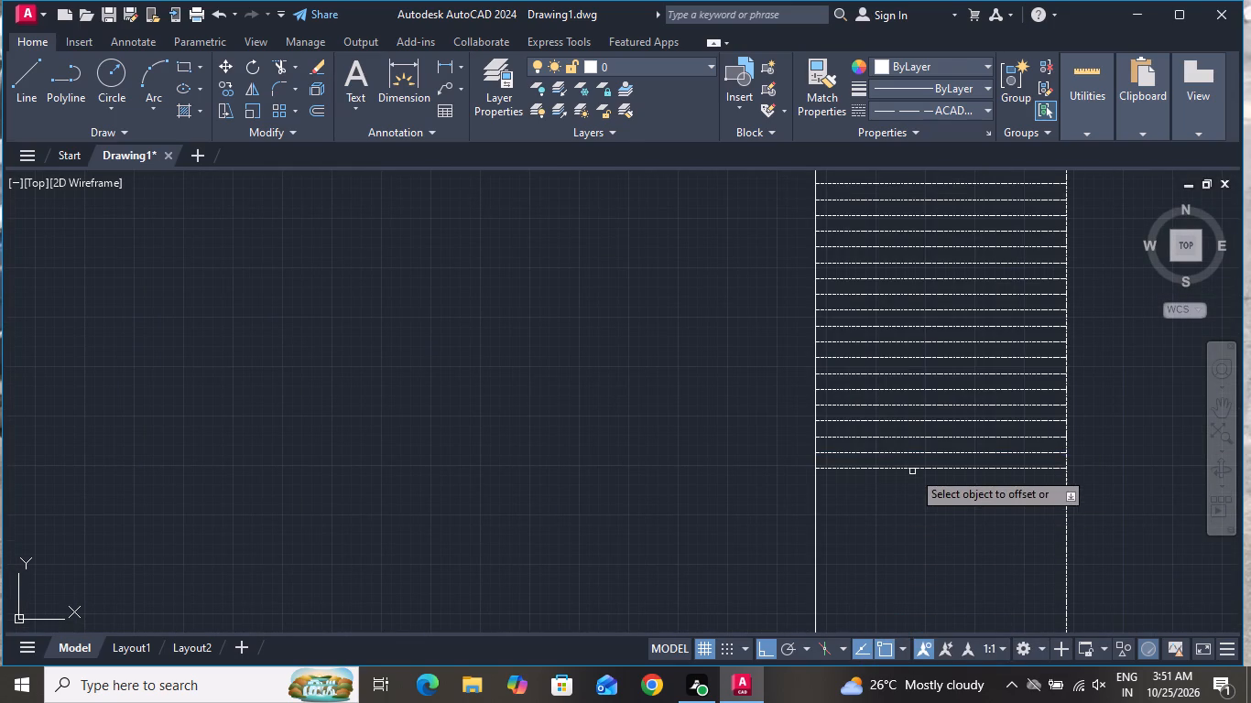
left_click(913, 474)
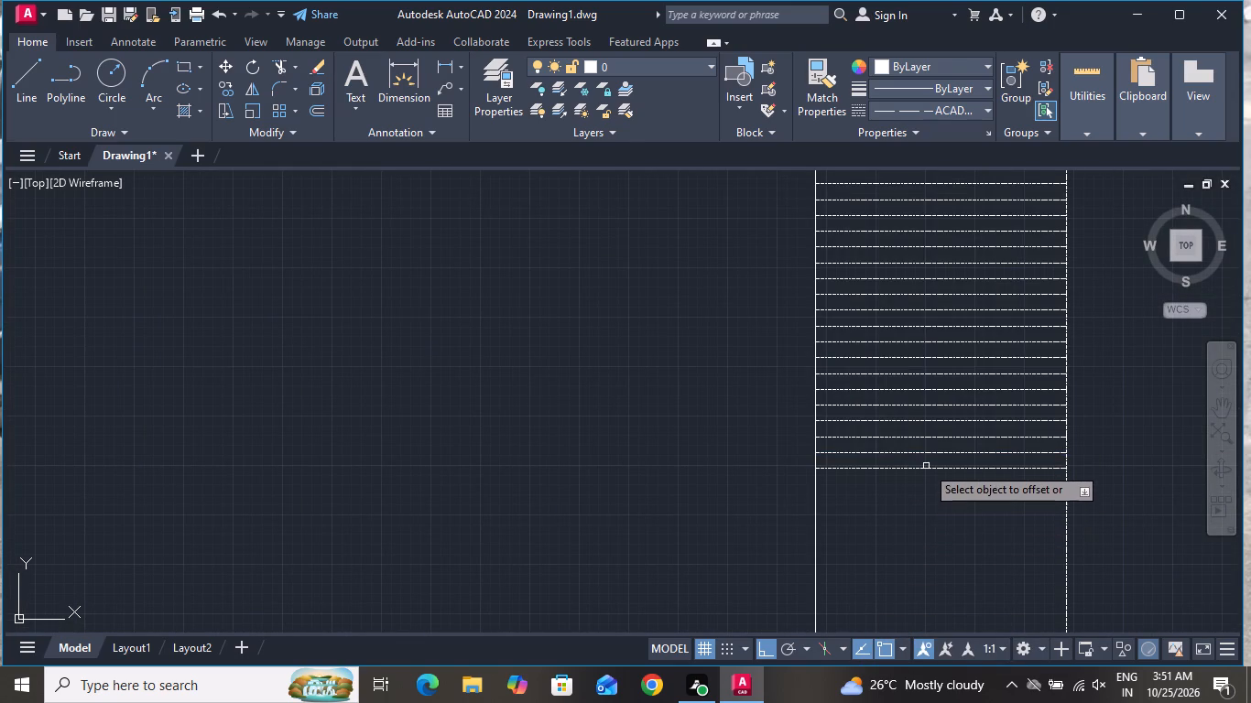
left_click(927, 464)
left_click(931, 473)
left_click_drag(930, 507, 904, 482)
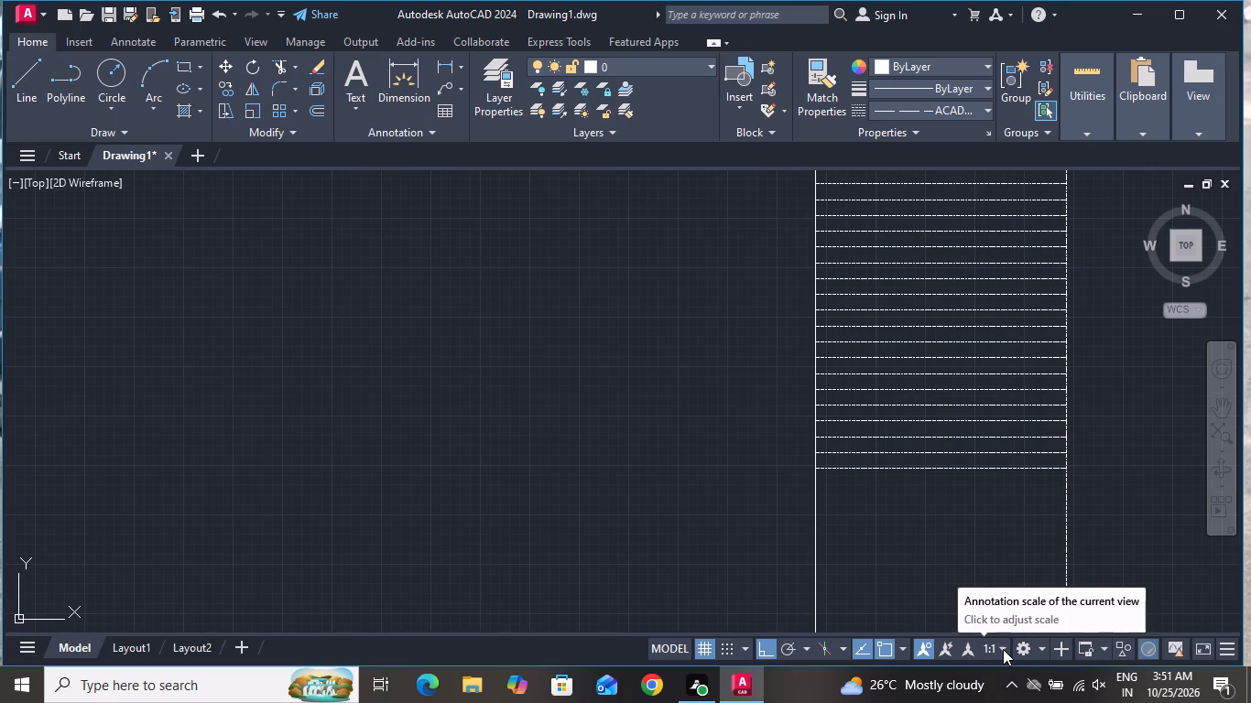
scroll(1002, 590, "up", 1)
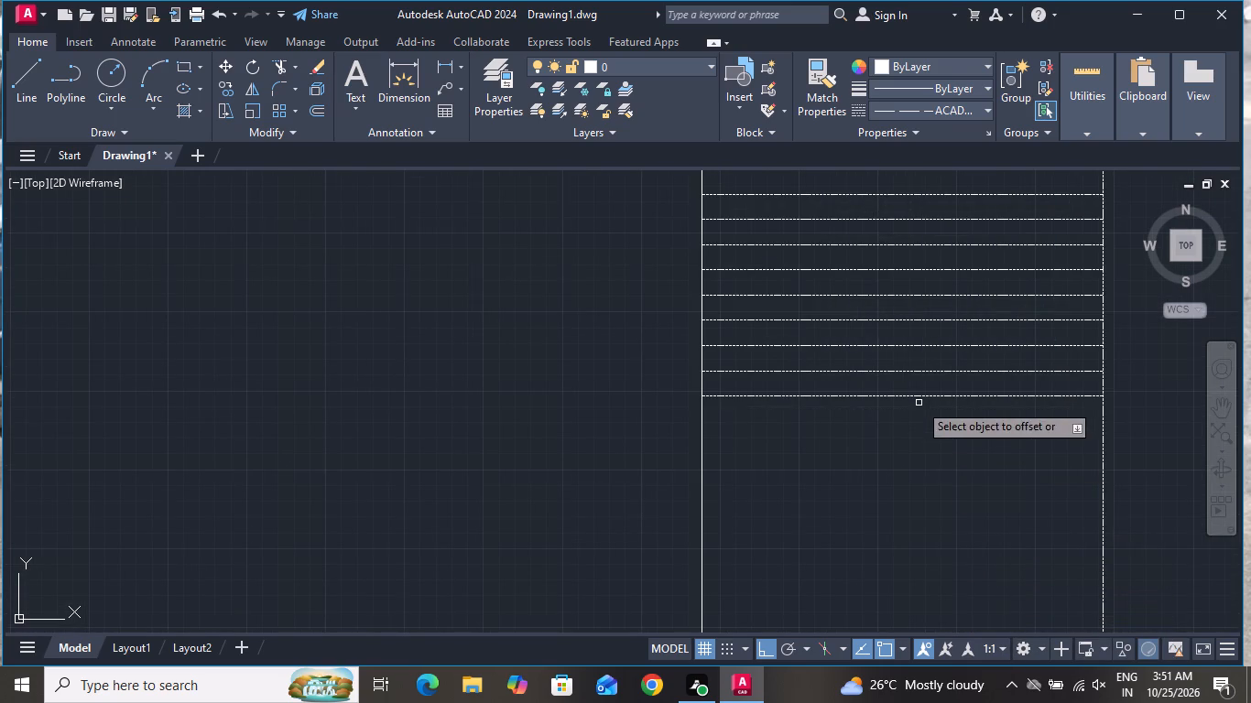
left_click(918, 396)
left_click(923, 441)
left_click(927, 420)
left_click(924, 489)
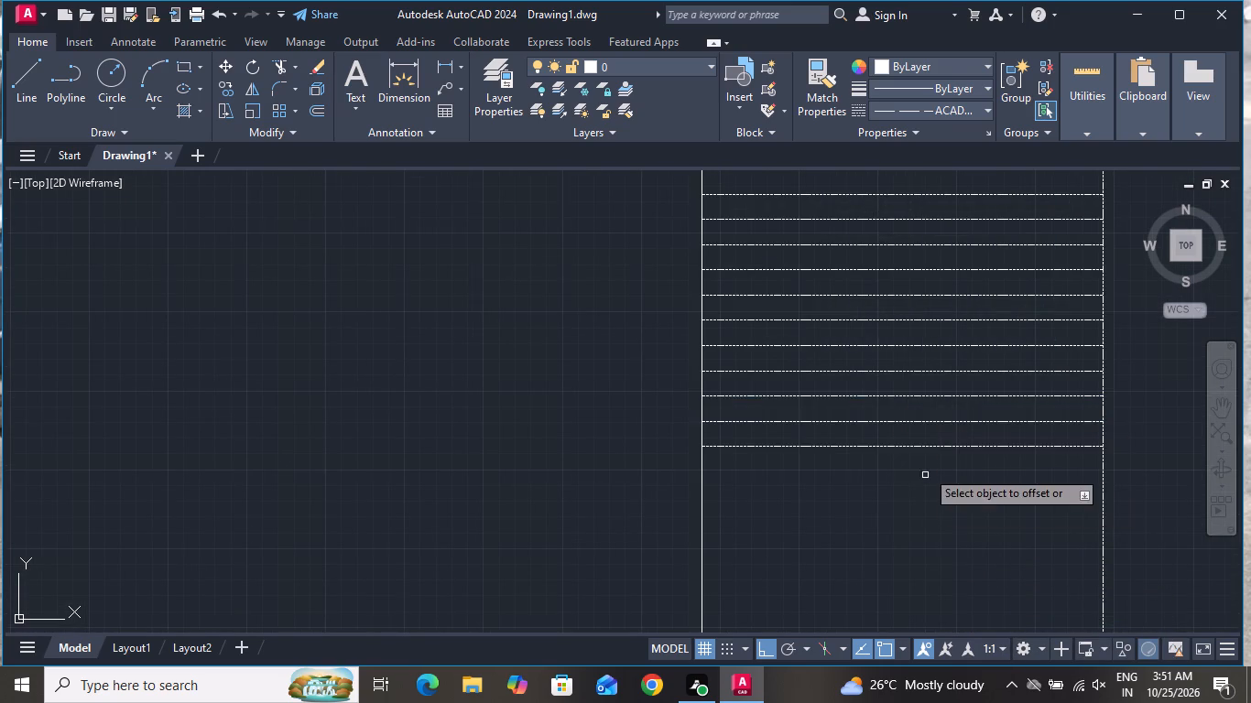
left_click(930, 445)
left_click(927, 498)
Continue the strip's lining down the lower wall with four more lines at 100 offsets.
left_click(936, 469)
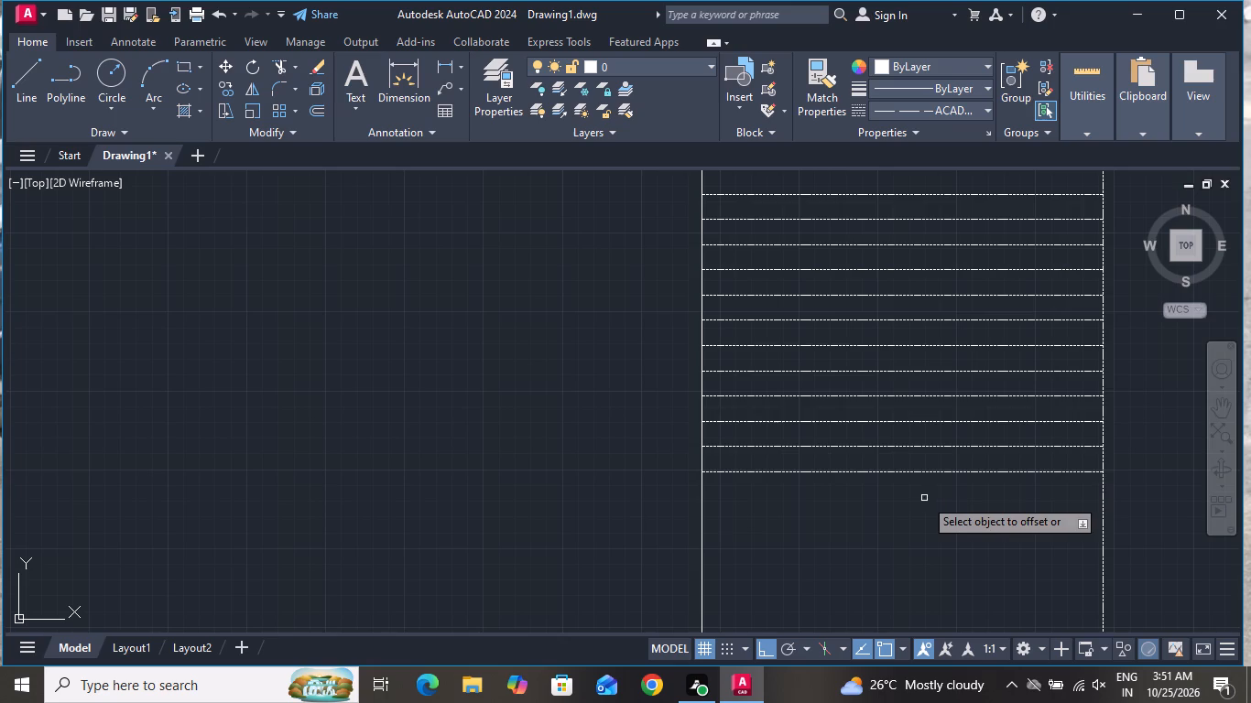
left_click(930, 471)
left_click(920, 526)
left_click(936, 491)
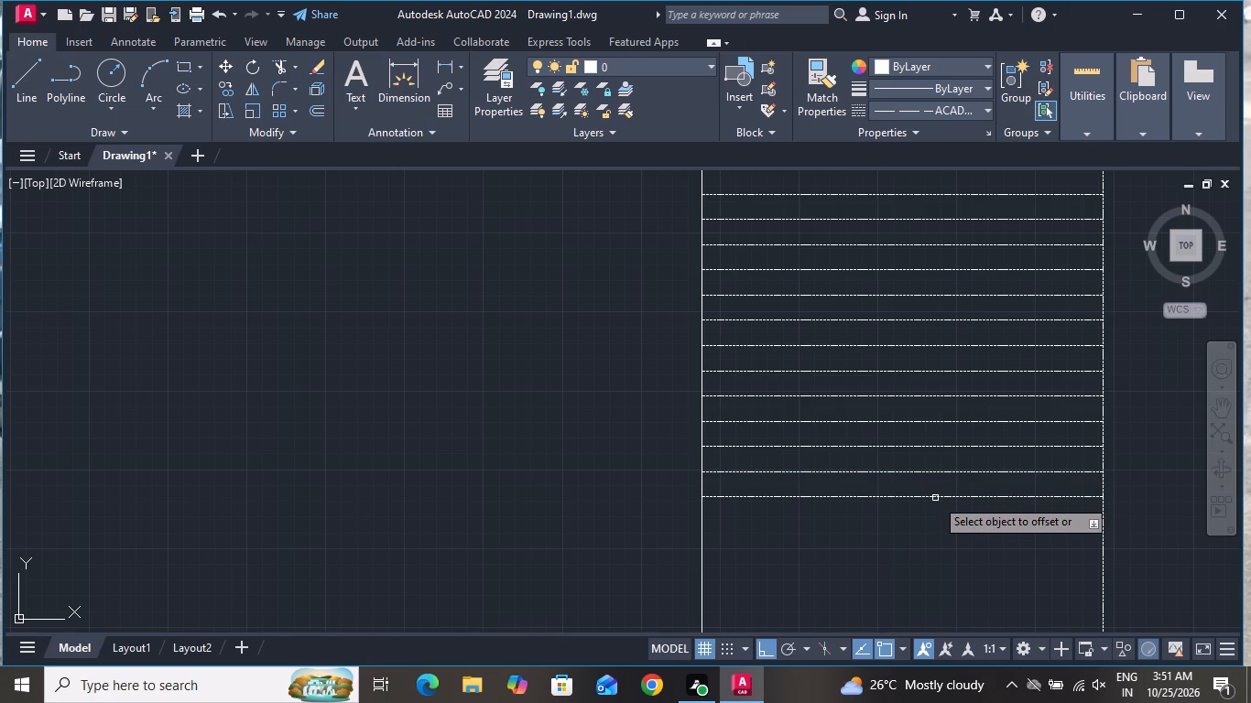
left_click(935, 498)
left_click(898, 553)
left_click(918, 523)
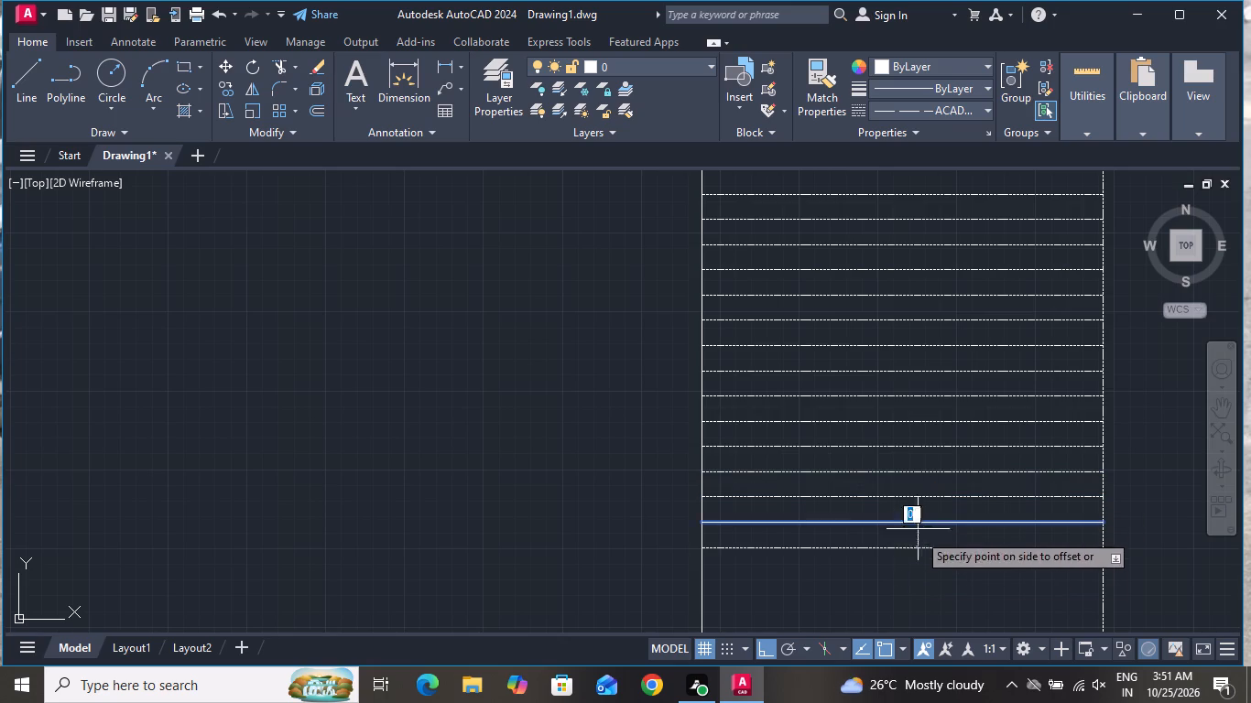
left_click(918, 566)
left_click(923, 546)
left_click(911, 590)
Offset the strip's lowest lining line downward by 100 repeatedly to carry the lining further towards the ground line.
left_click(916, 569)
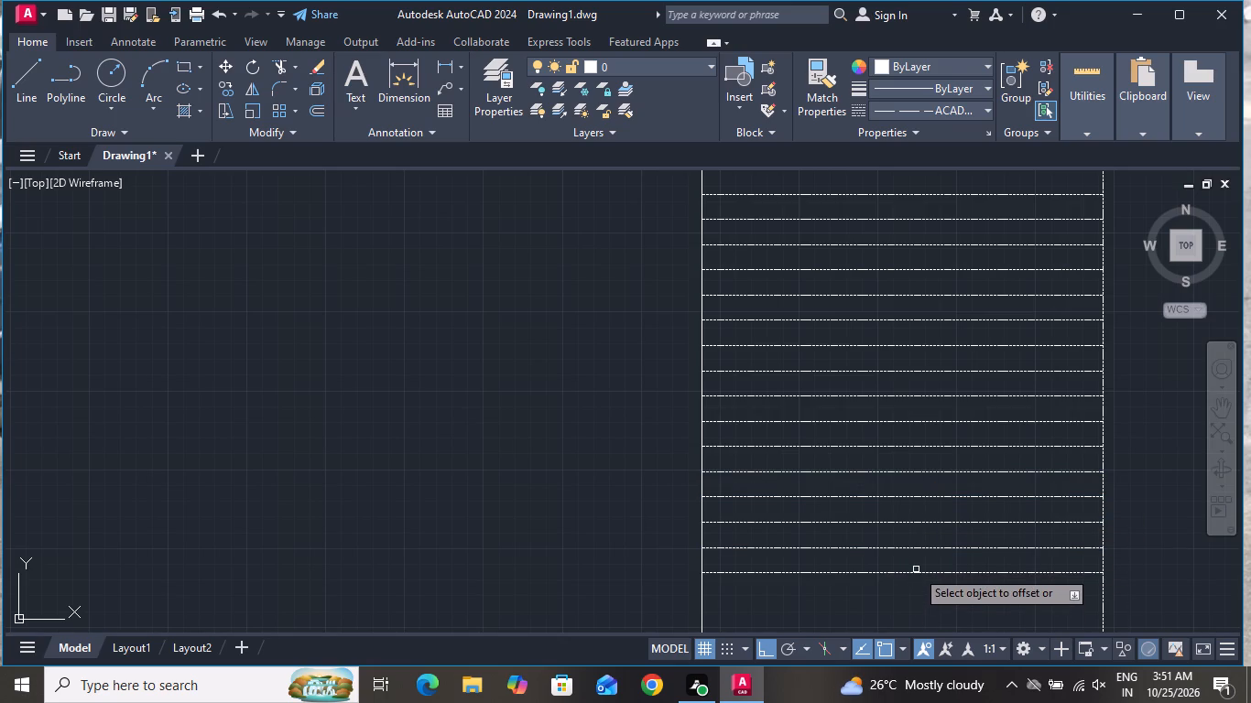
left_click(914, 571)
left_click(910, 612)
left_click(912, 600)
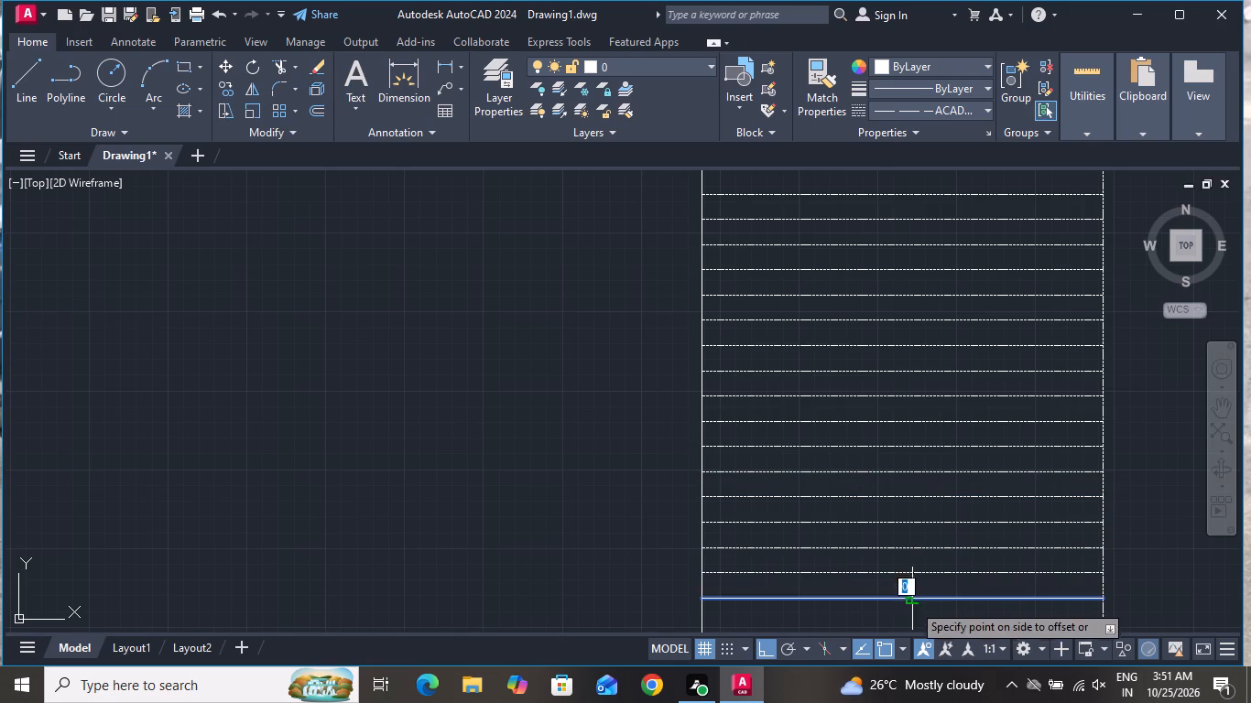
left_click(908, 627)
left_click(908, 626)
left_click(910, 625)
left_click(910, 651)
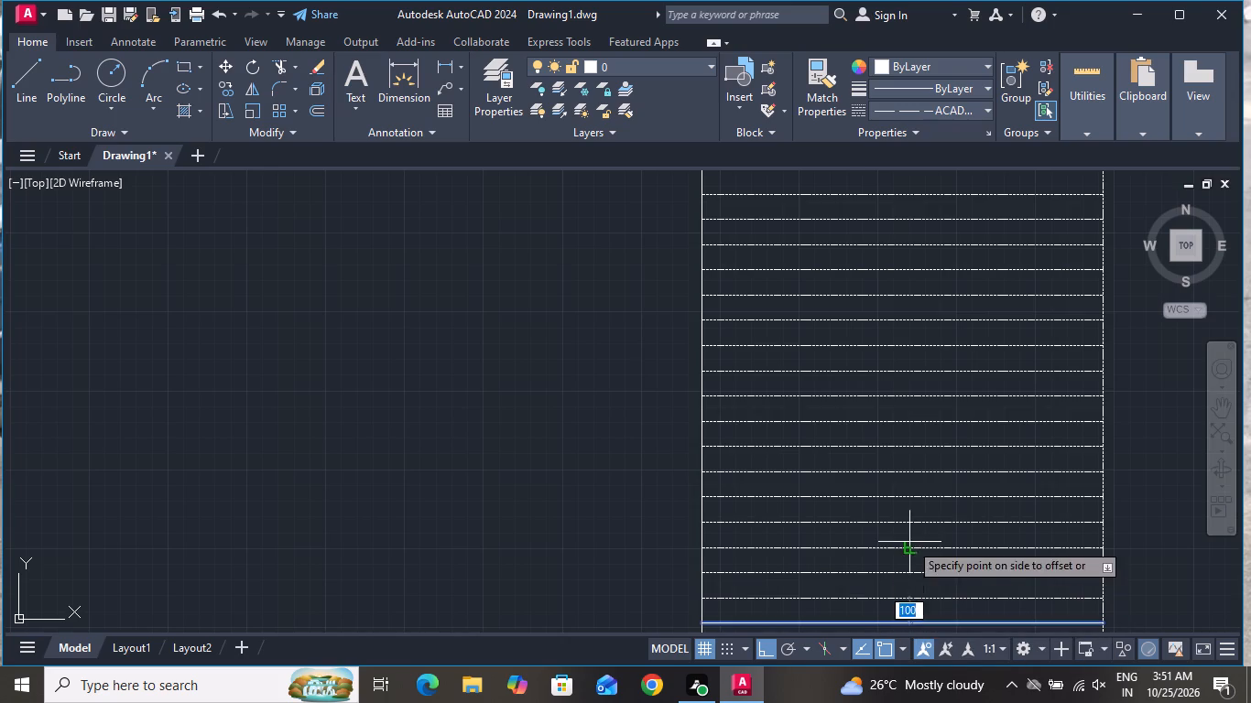
scroll(909, 542, "down", 3)
scroll(892, 593, "up", 1)
left_click(892, 595)
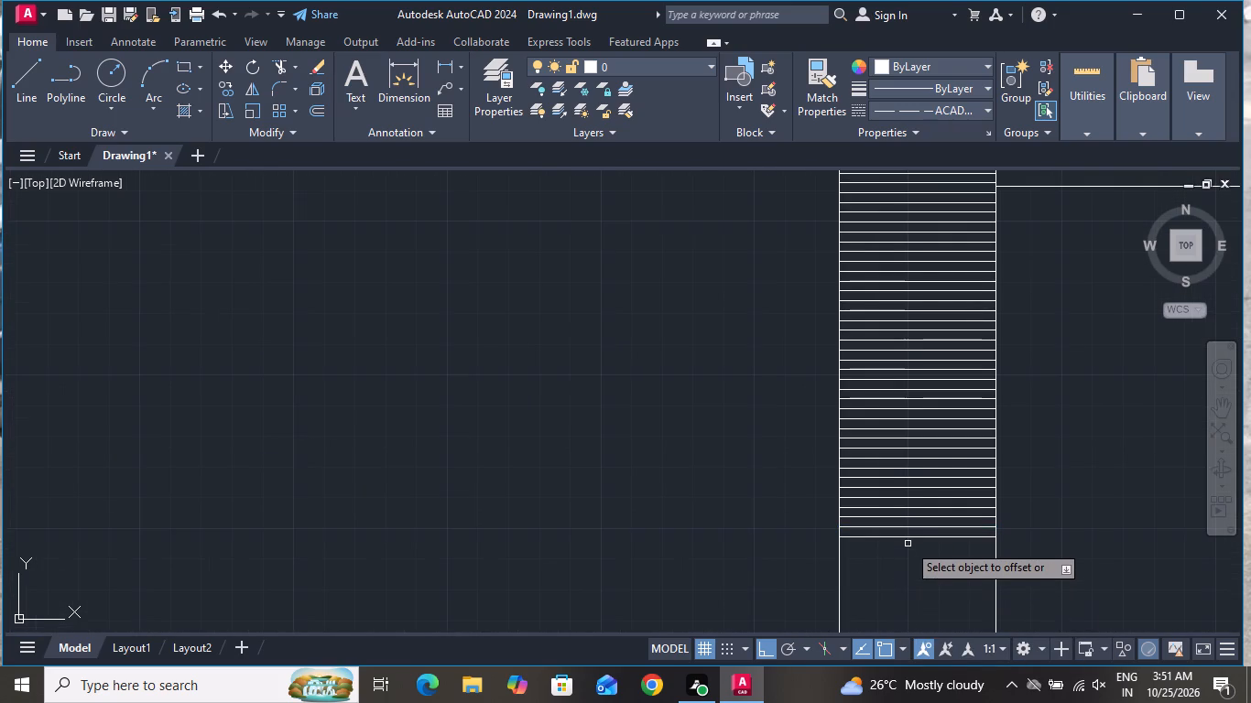
Extend the strip's lining downward with four more horizontal lines, each offset 100 from the one above.
scroll(908, 536, "up", 1)
left_click(906, 541)
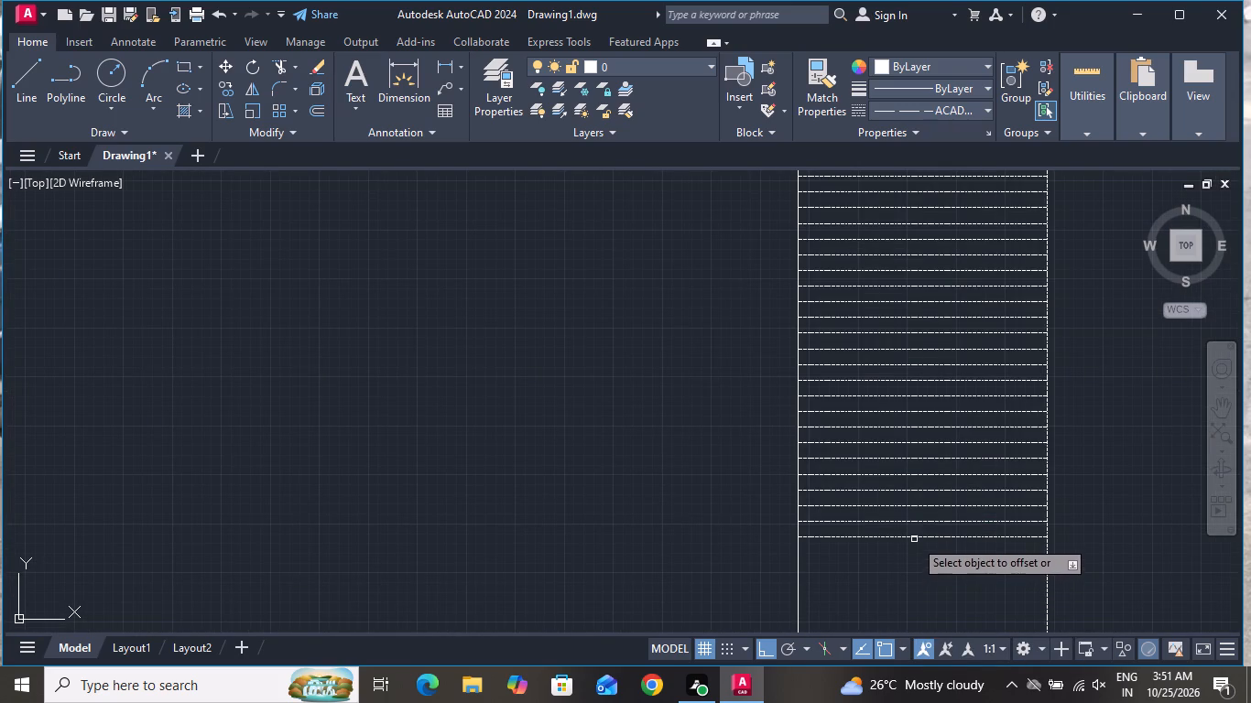
left_click(914, 538)
left_click(908, 595)
left_click(919, 549)
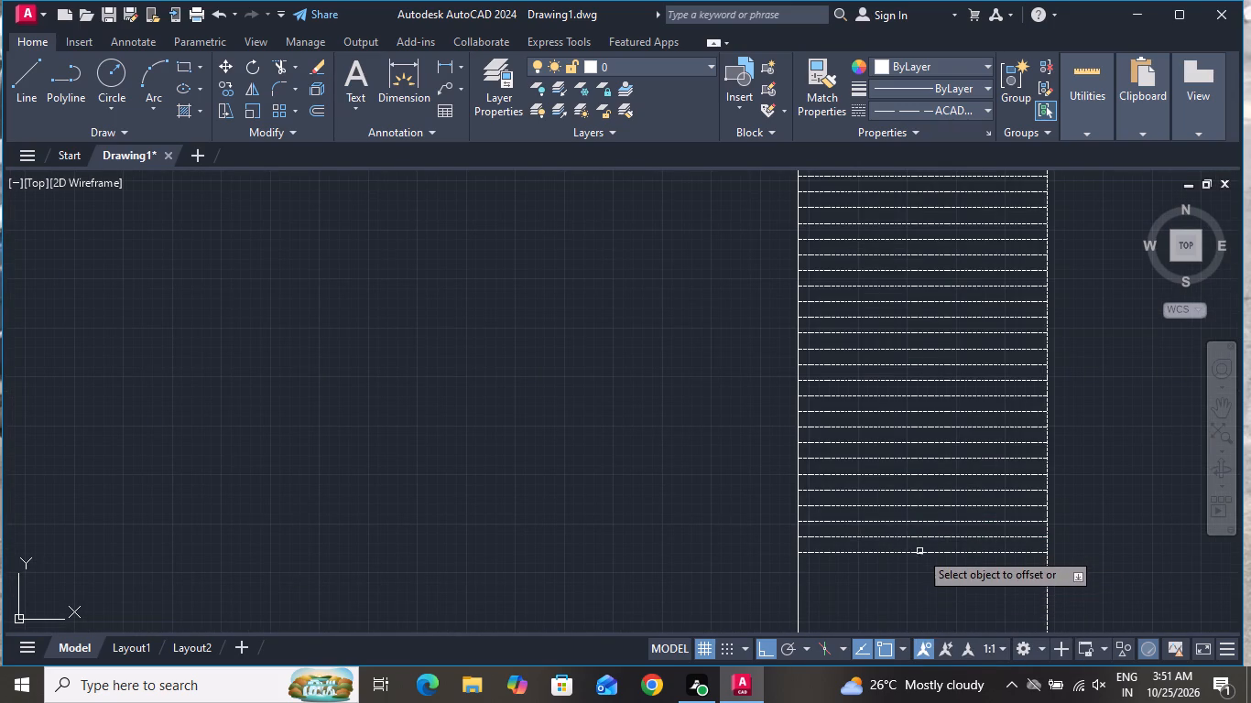
left_click(931, 551)
left_click(925, 601)
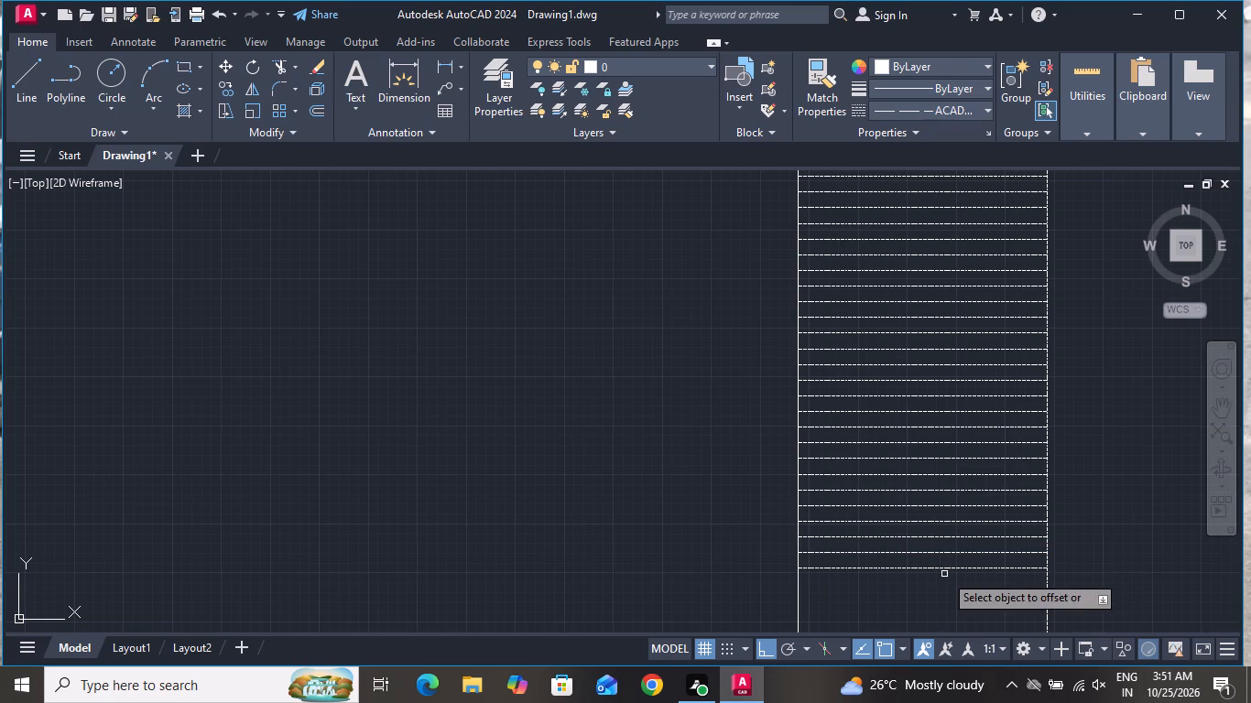
left_click(944, 568)
left_click(944, 619)
left_click(952, 584)
left_click(946, 630)
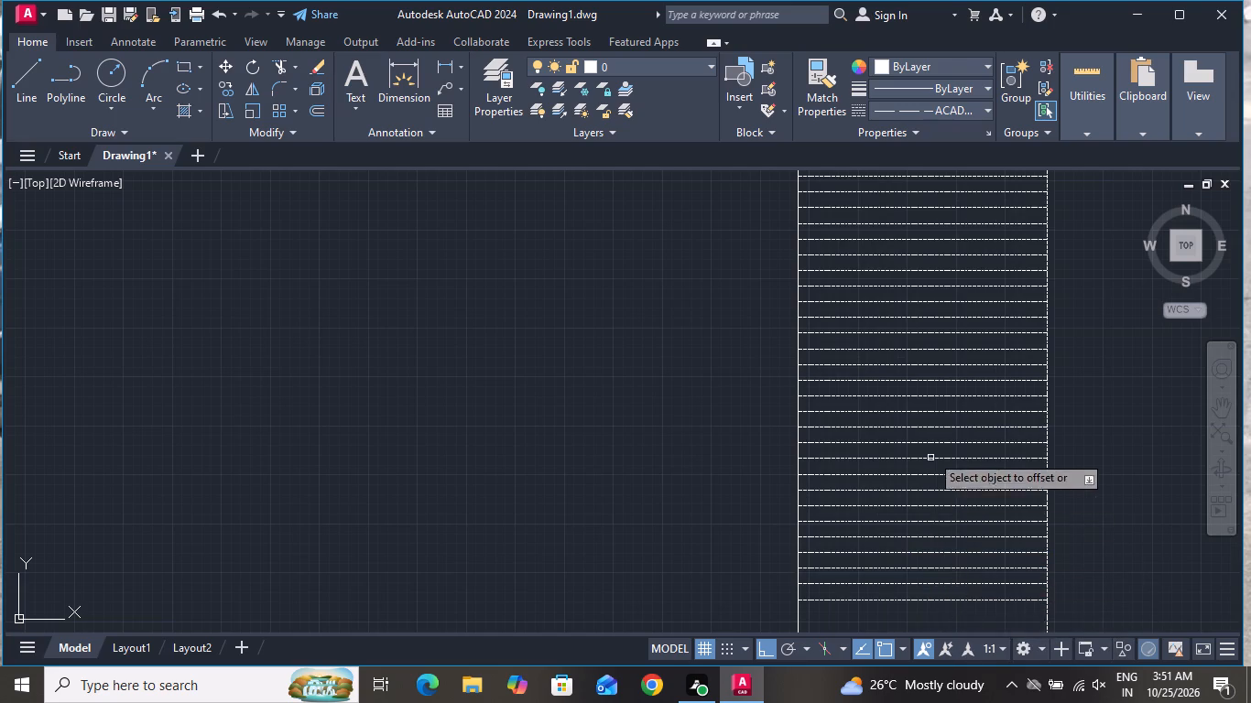
Offset the lowest lining line of the wall strip downward by 100 four times in succession.
scroll(929, 442, "down", 4)
scroll(973, 435, "up", 1)
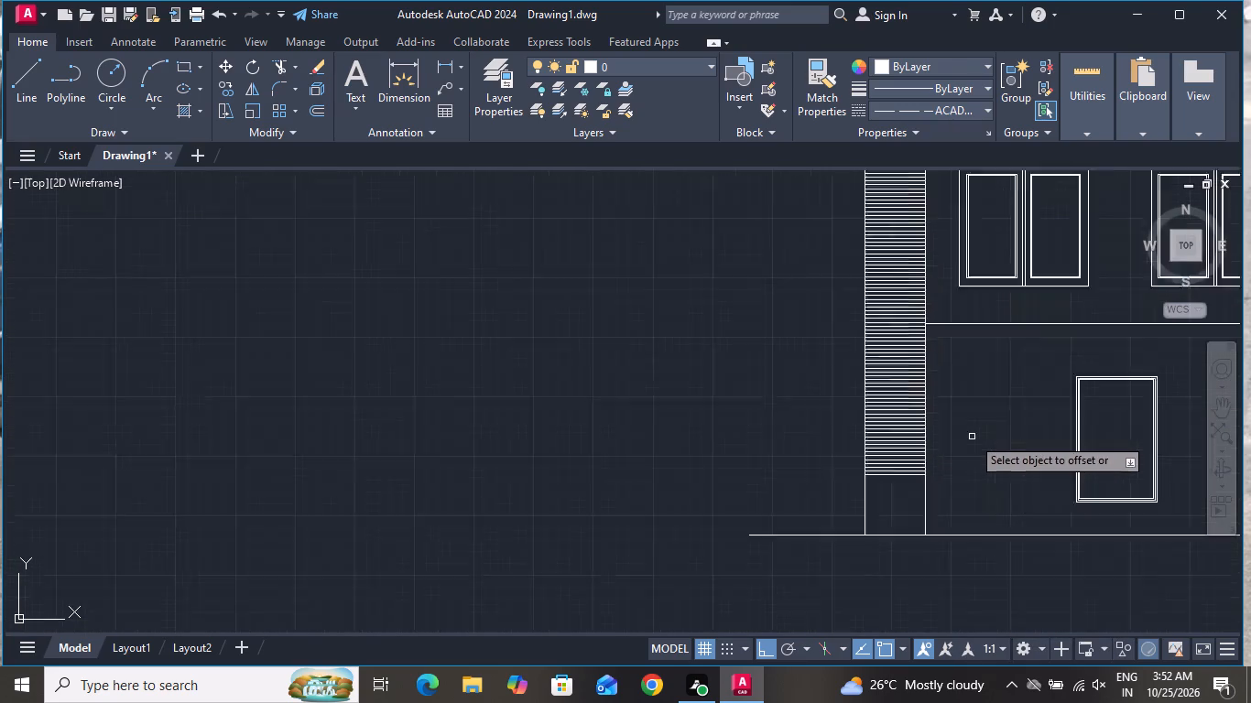
scroll(972, 437, "up", 1)
scroll(832, 487, "up", 2)
left_click(831, 521)
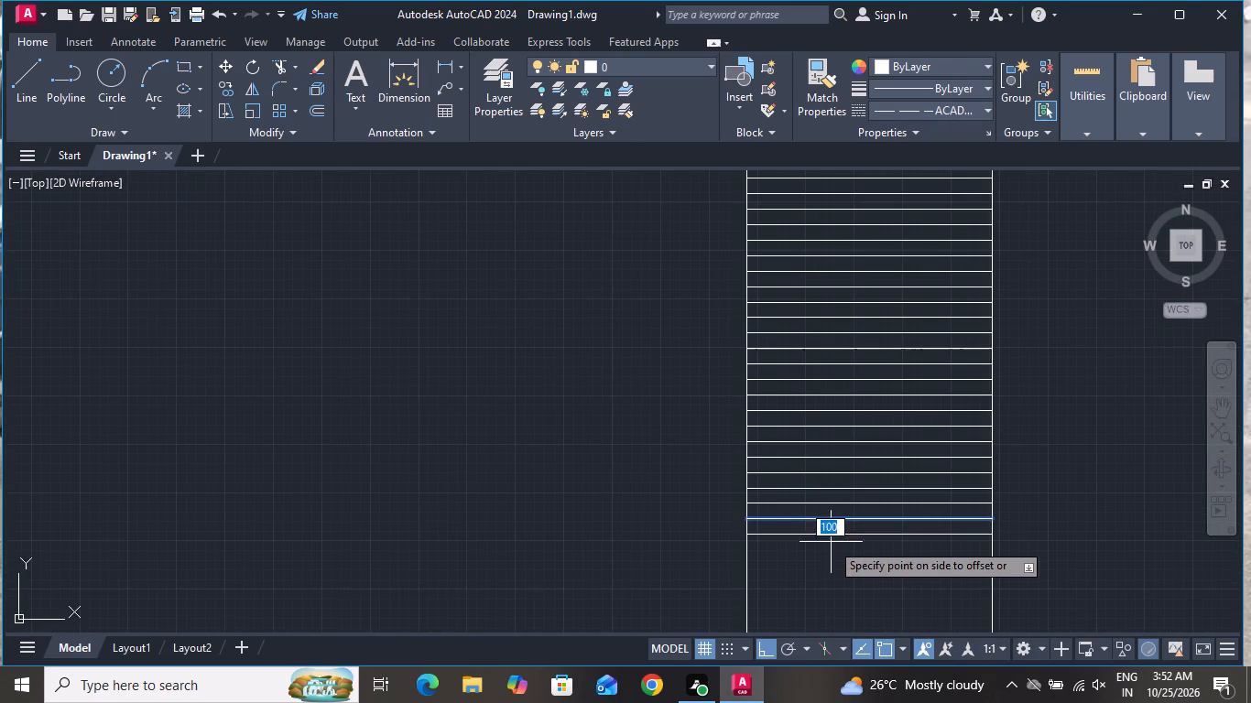
left_click(829, 562)
left_click(837, 535)
left_click(834, 575)
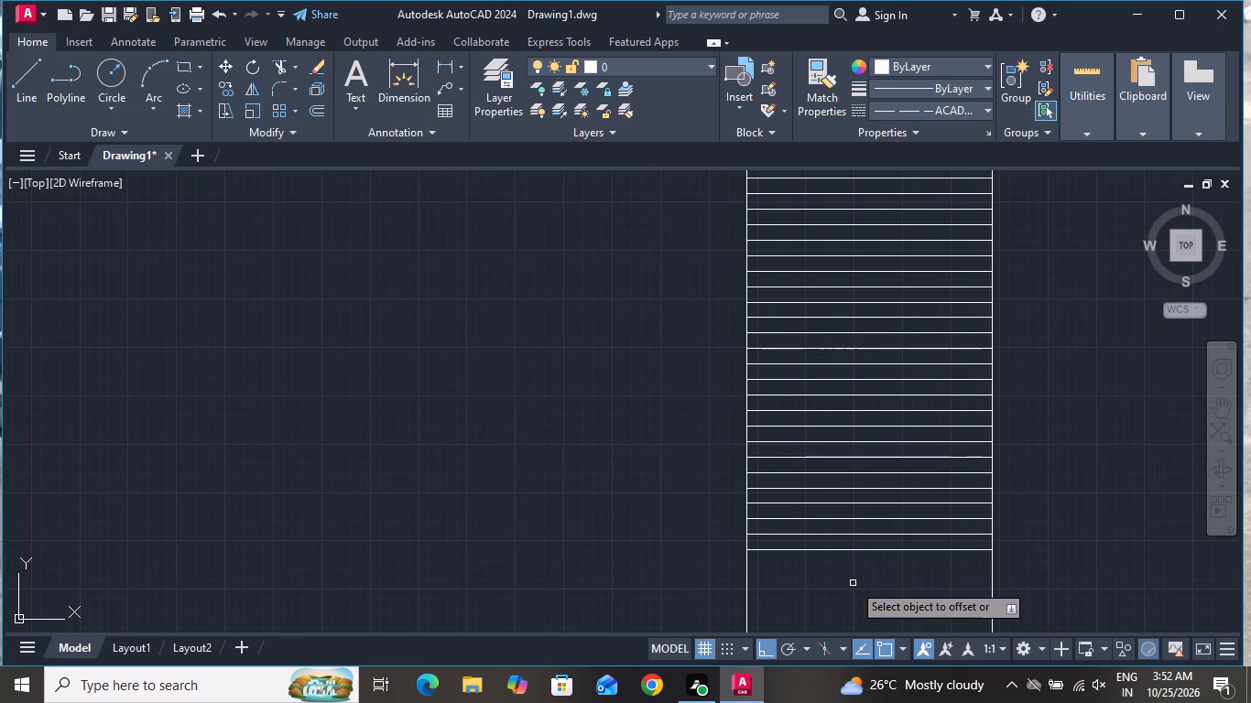
left_click(872, 550)
left_click(872, 556)
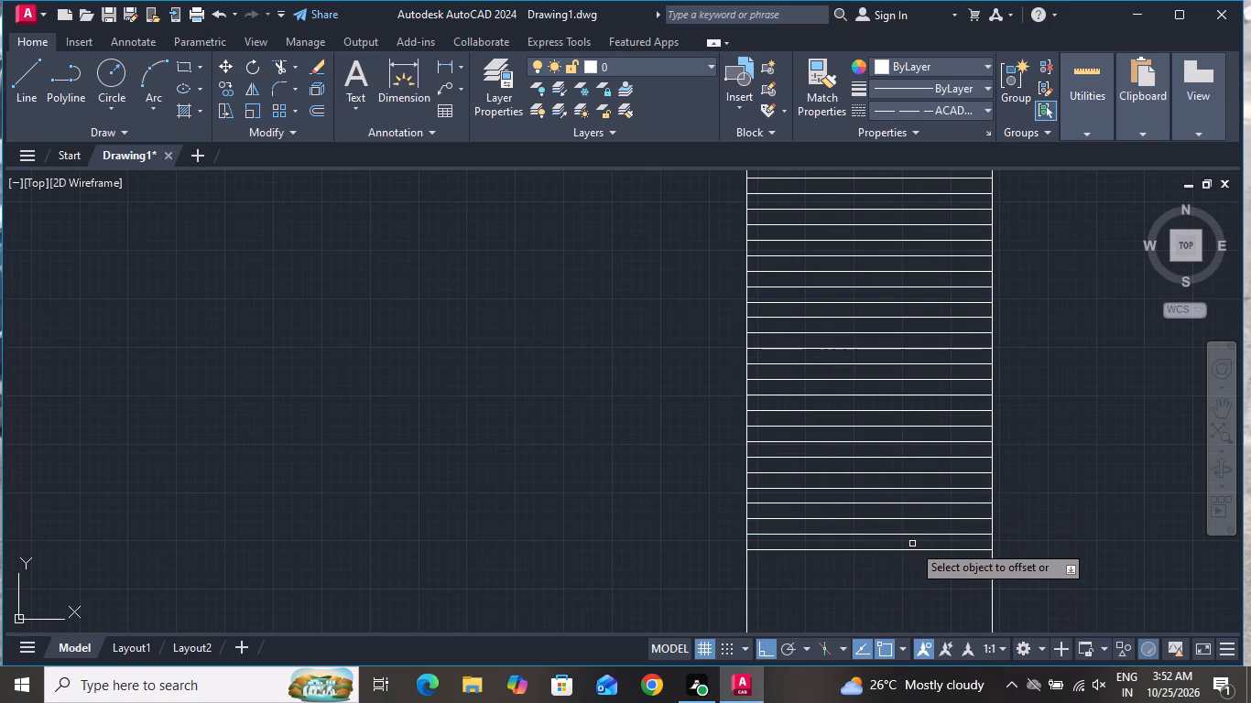
left_click(912, 547)
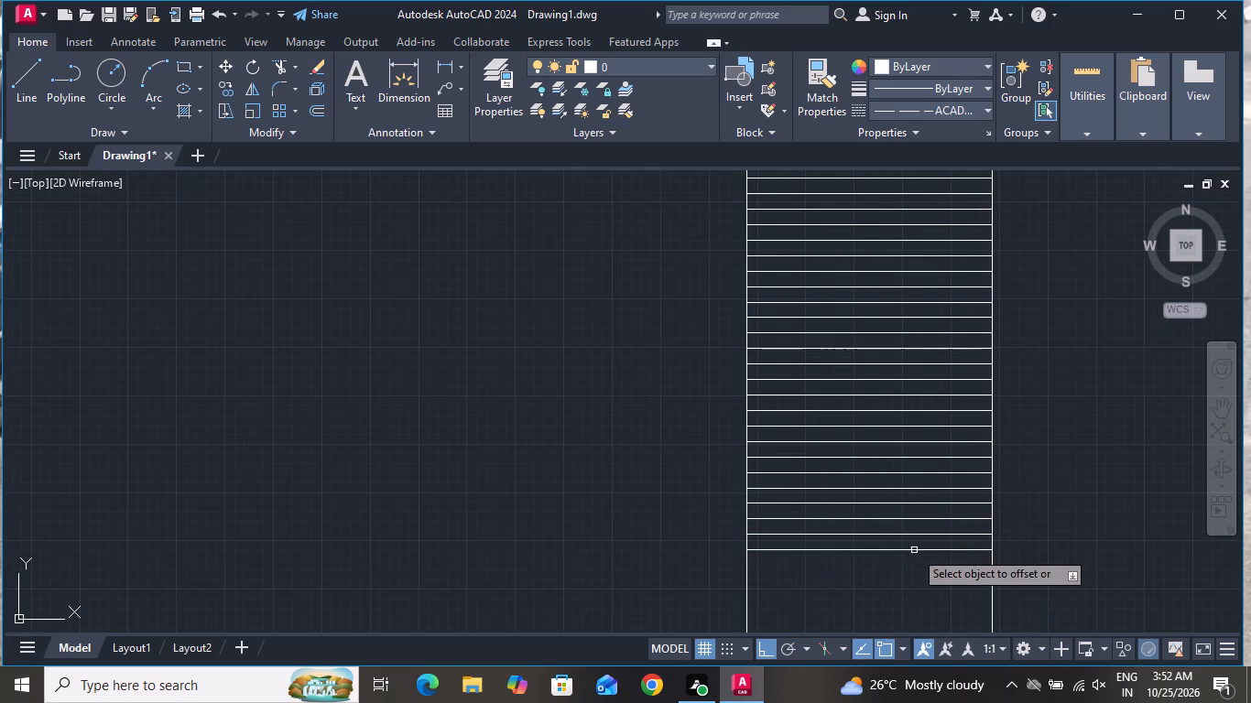
left_click(914, 548)
left_click(912, 600)
left_click(917, 565)
left_click(917, 609)
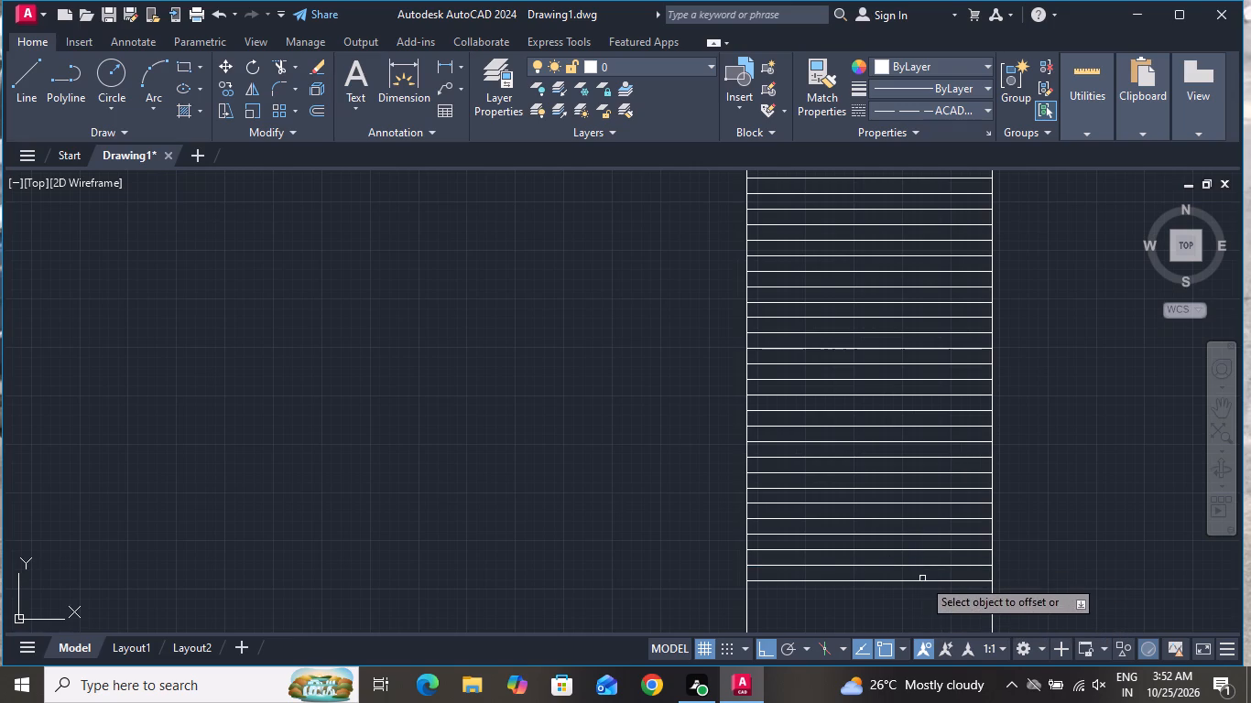
Add four further horizontal lines at 100 offsets below the lowest line of the strip's lining.
left_click(922, 579)
left_click(932, 579)
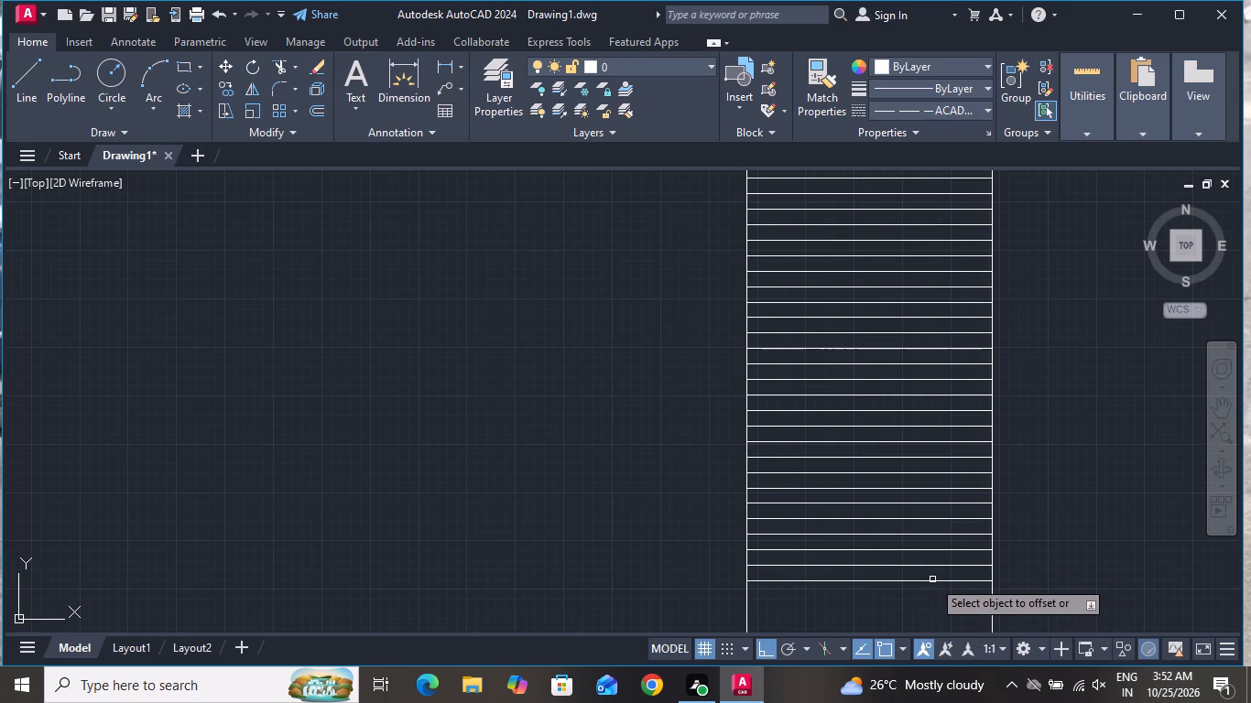
left_click(932, 579)
left_click(925, 605)
scroll(917, 514, "down", 2)
scroll(897, 589, "up", 2)
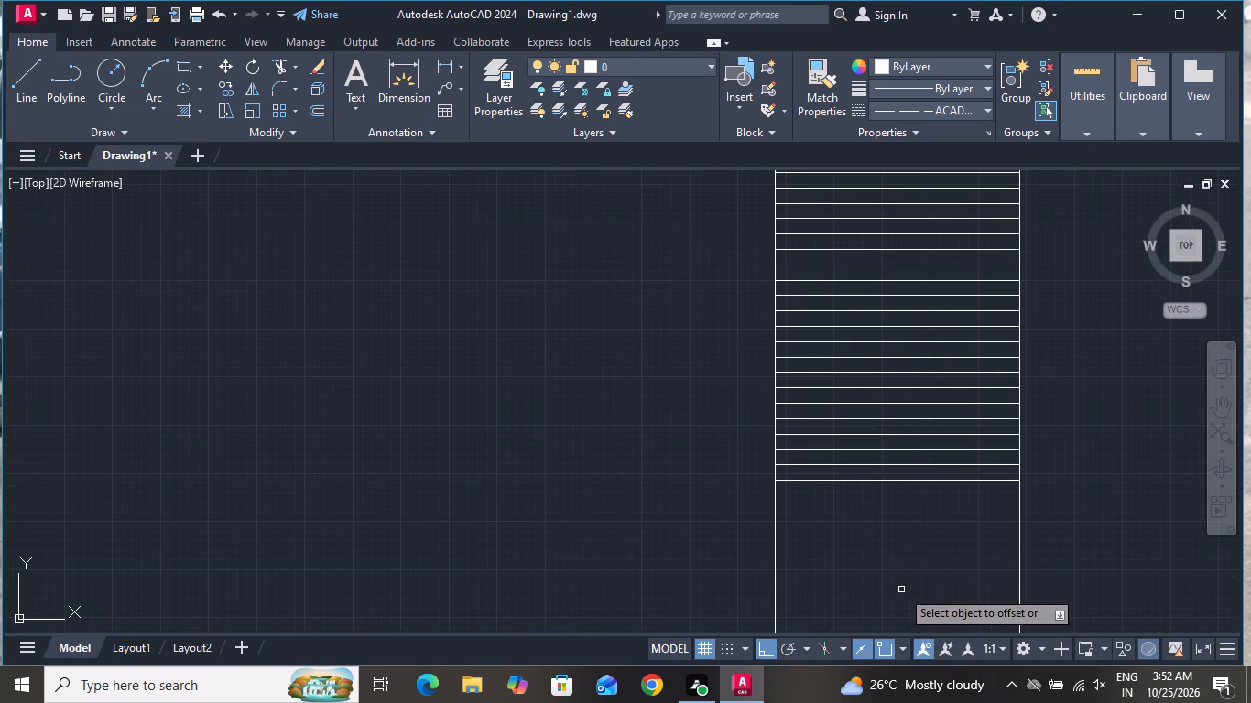
left_click(904, 479)
left_click(908, 532)
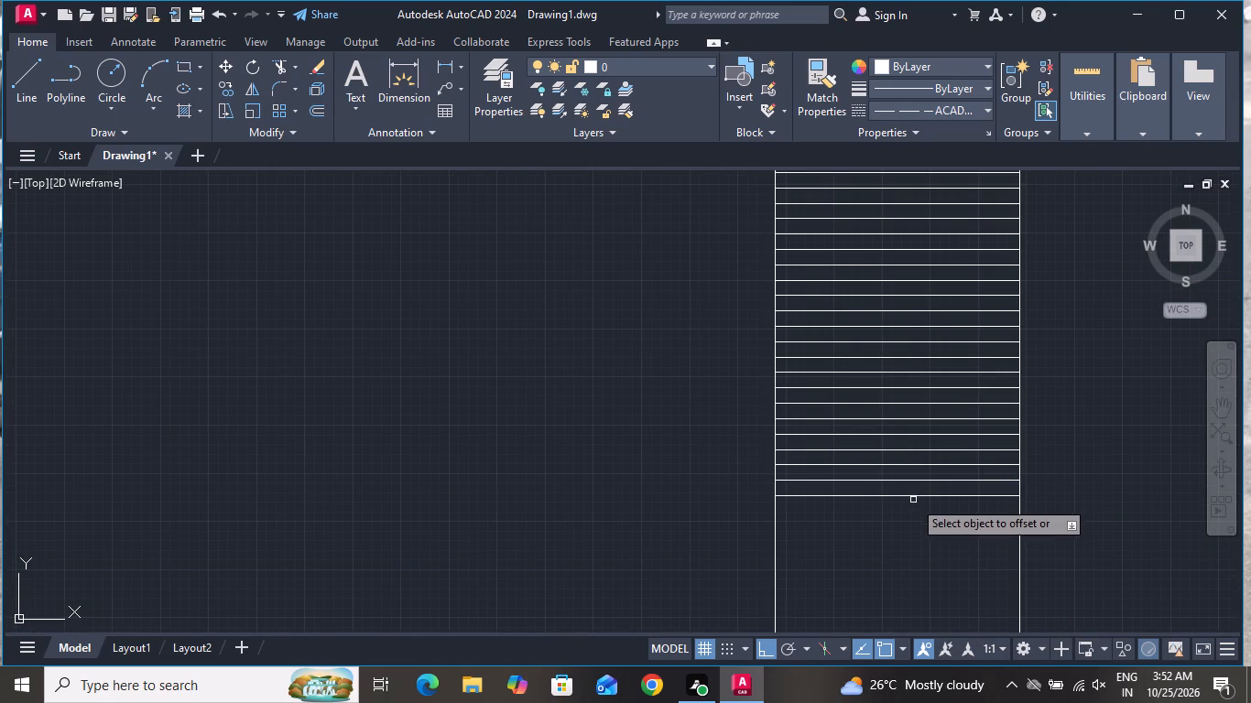
left_click(915, 496)
left_click(919, 538)
left_click(926, 513)
left_click(929, 572)
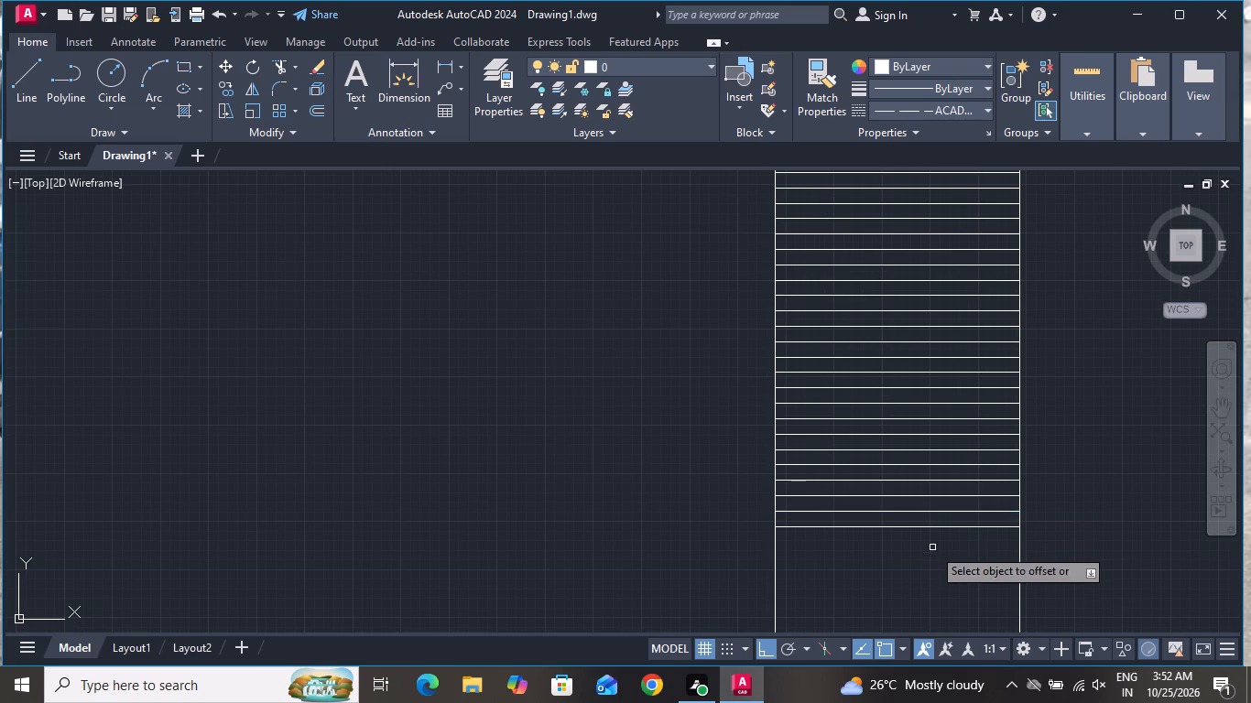
Continue the wall strip's lining towards the ground line with five more lines, each offset 100 downward.
left_click(934, 528)
left_click(931, 567)
left_click(935, 542)
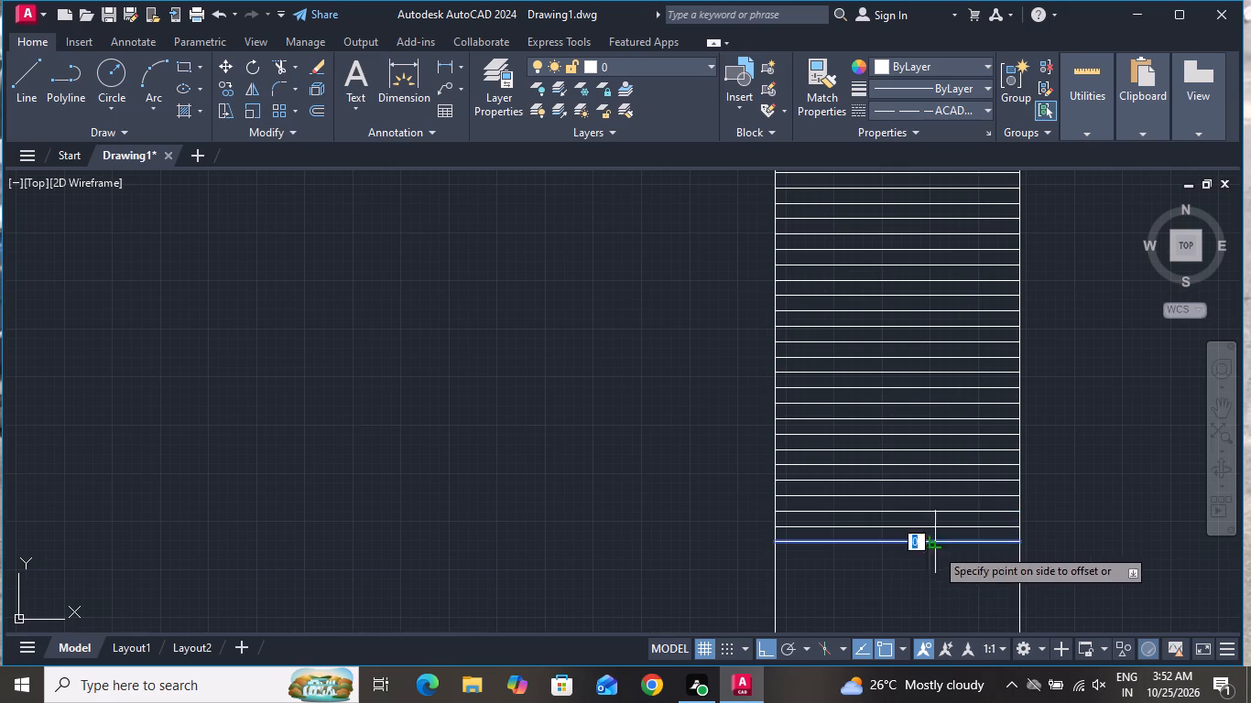
left_click(932, 598)
left_click(938, 557)
left_click(920, 608)
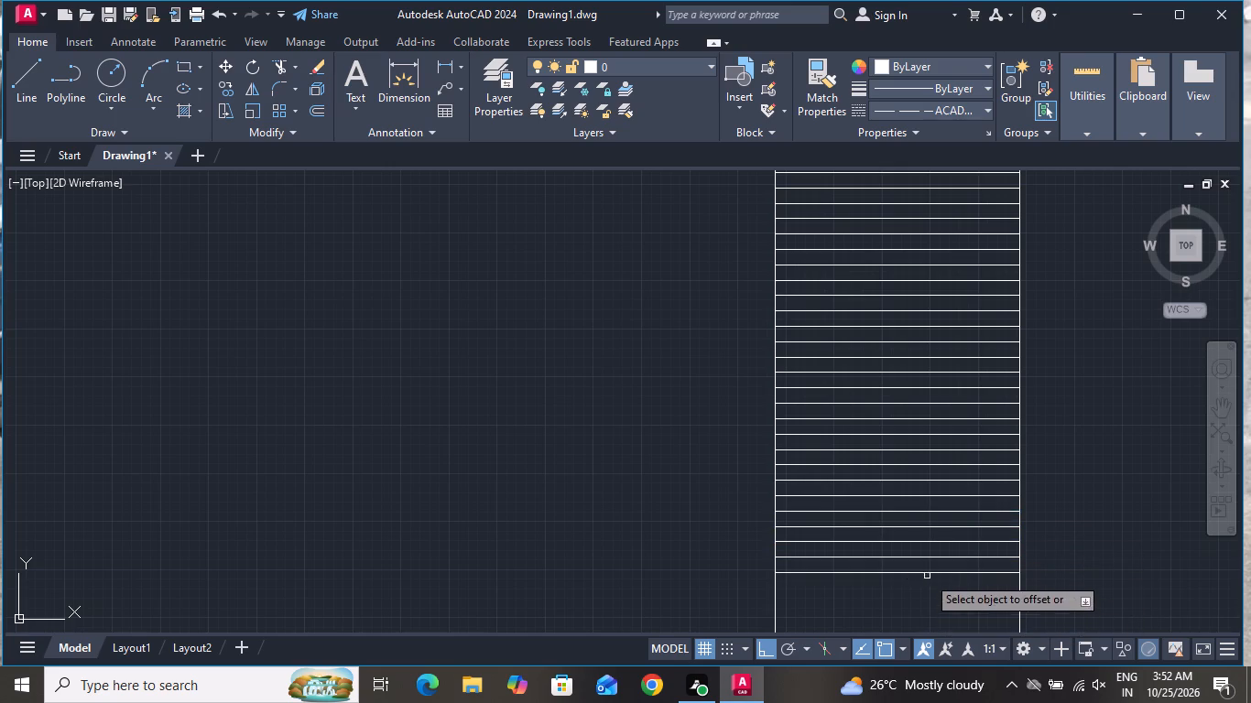
left_click(928, 572)
left_click(929, 635)
left_click(921, 613)
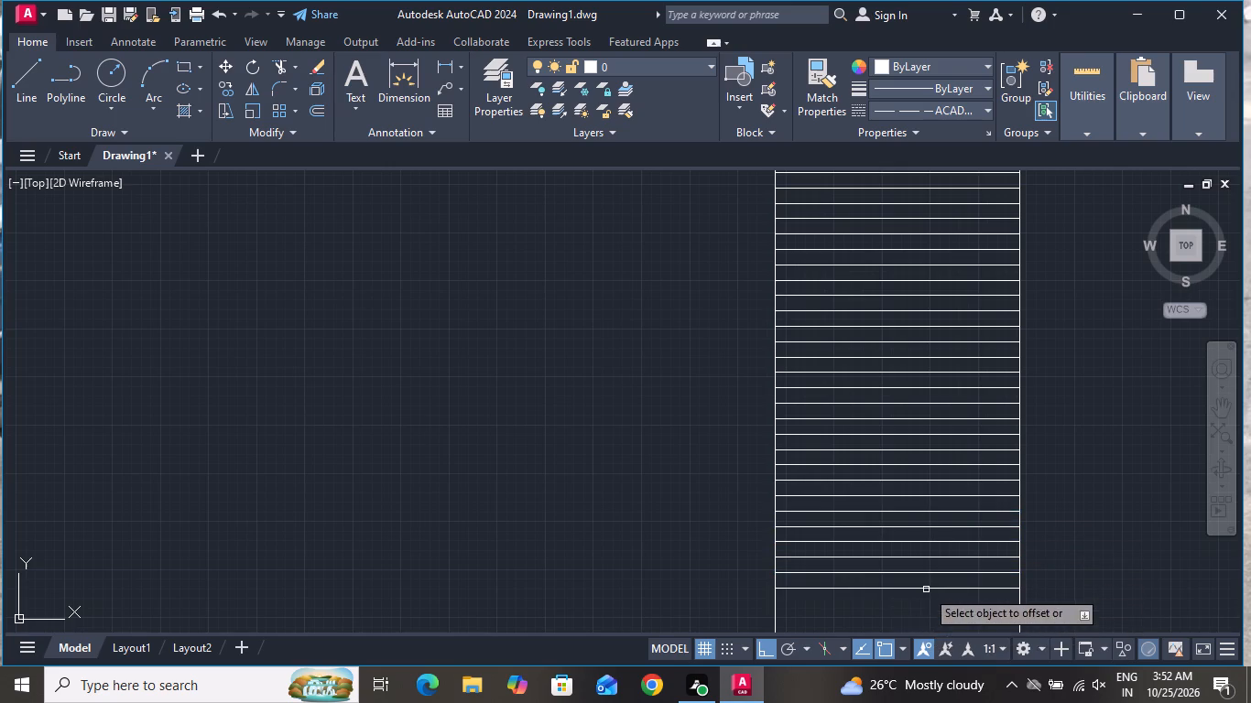
left_click(926, 588)
left_click(923, 637)
Complete the bottom of the strip's lining with two more 100 offsets just above the ground line.
scroll(930, 523, "down", 1)
left_click(908, 584)
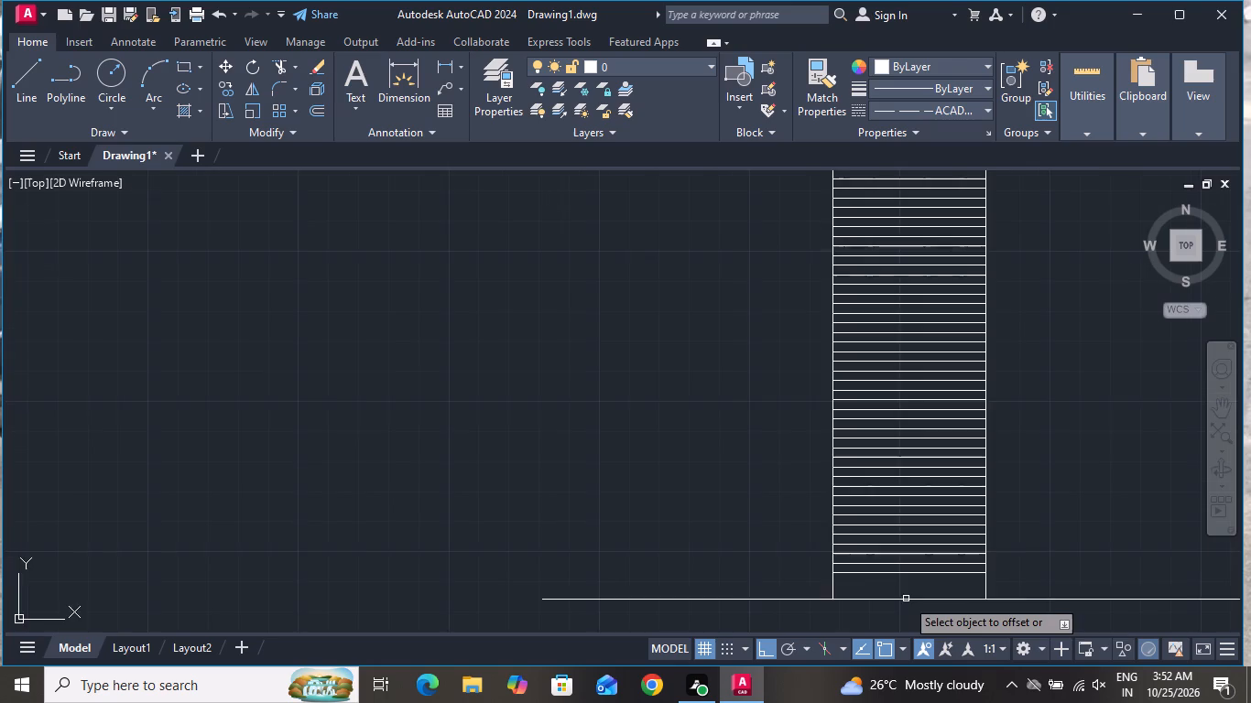
scroll(906, 599, "up", 3)
left_click(913, 499)
left_click(899, 575)
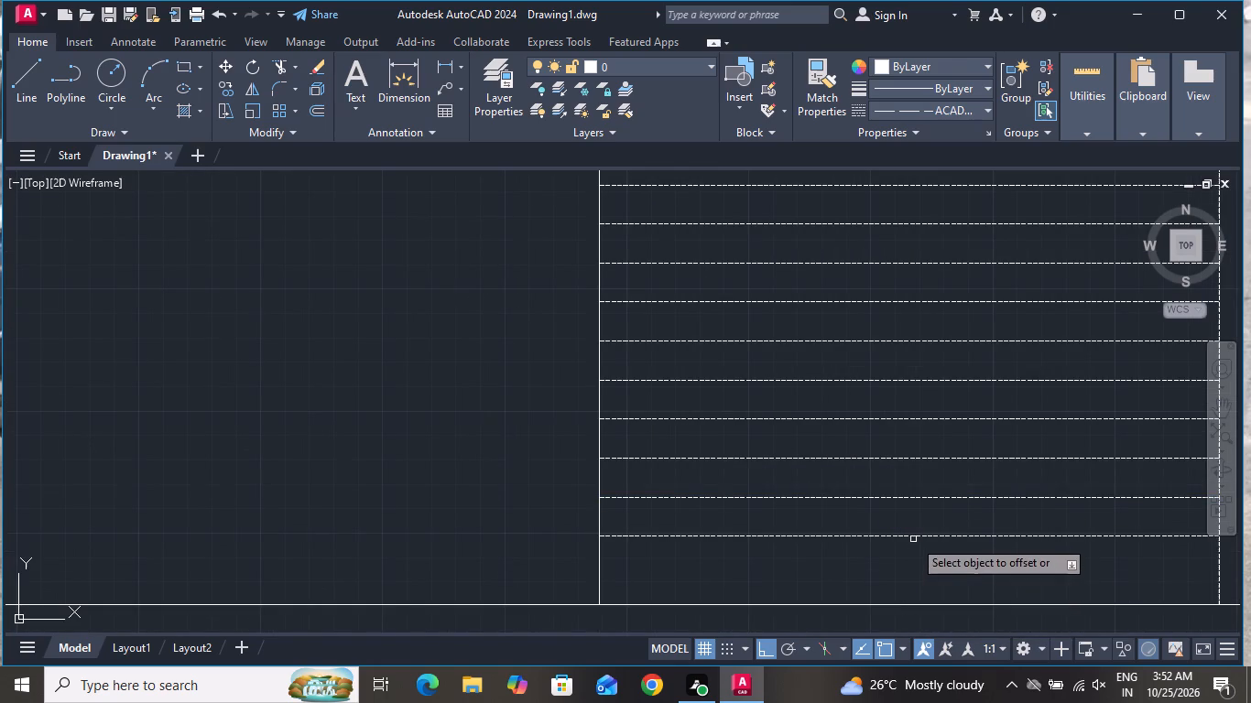
left_click(913, 537)
left_click(911, 602)
Fill the wider gap near the top of the wall strip with three lining lines offset 100 upward.
scroll(884, 596, "down", 5)
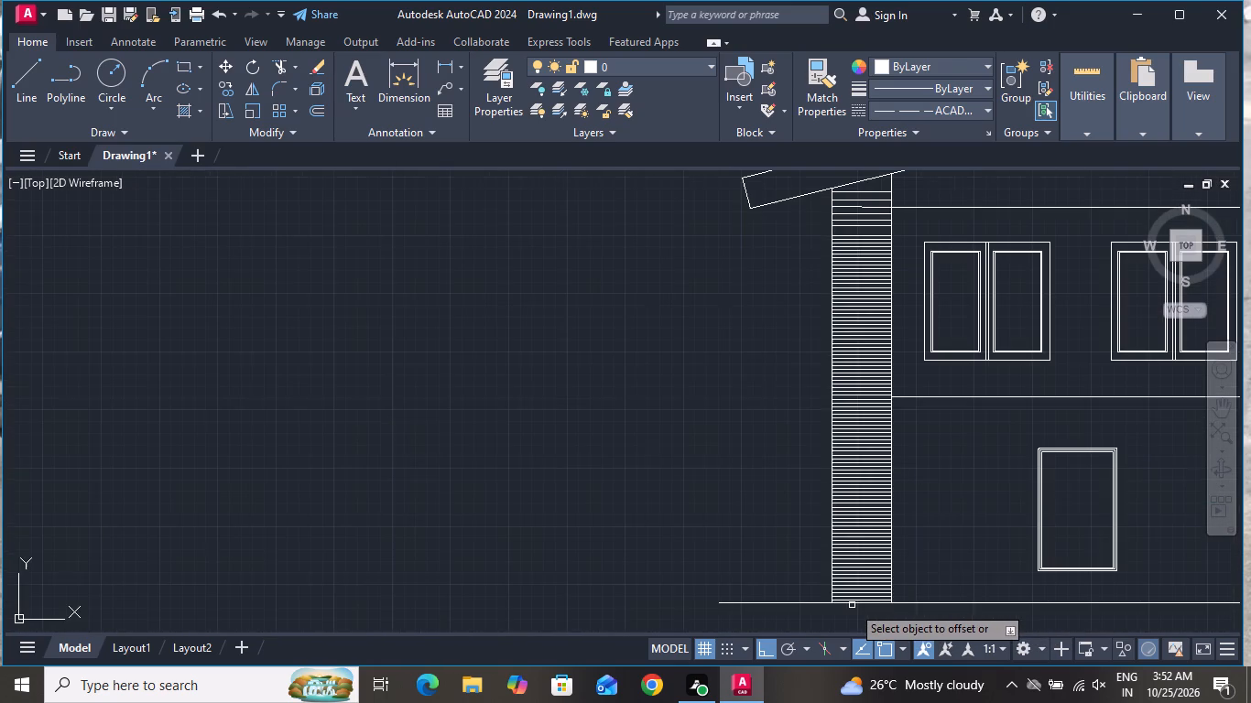
scroll(887, 220, "up", 3)
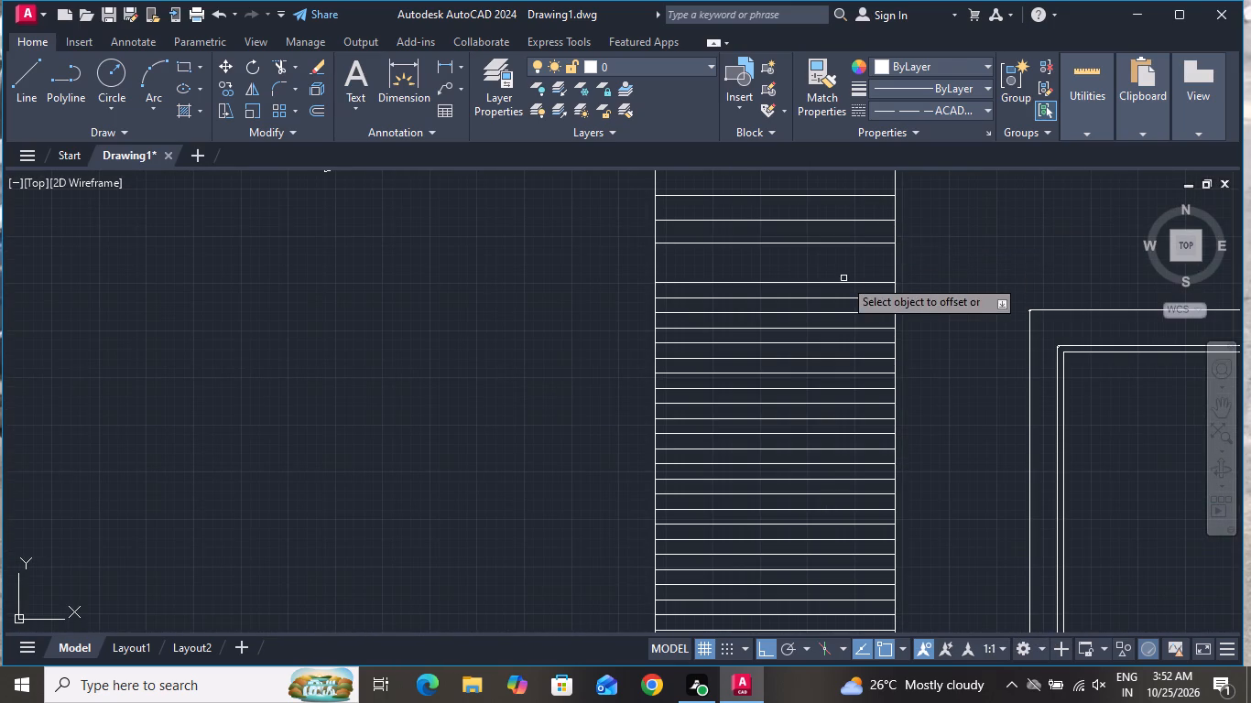
left_click(838, 284)
left_click(838, 250)
left_click(832, 268)
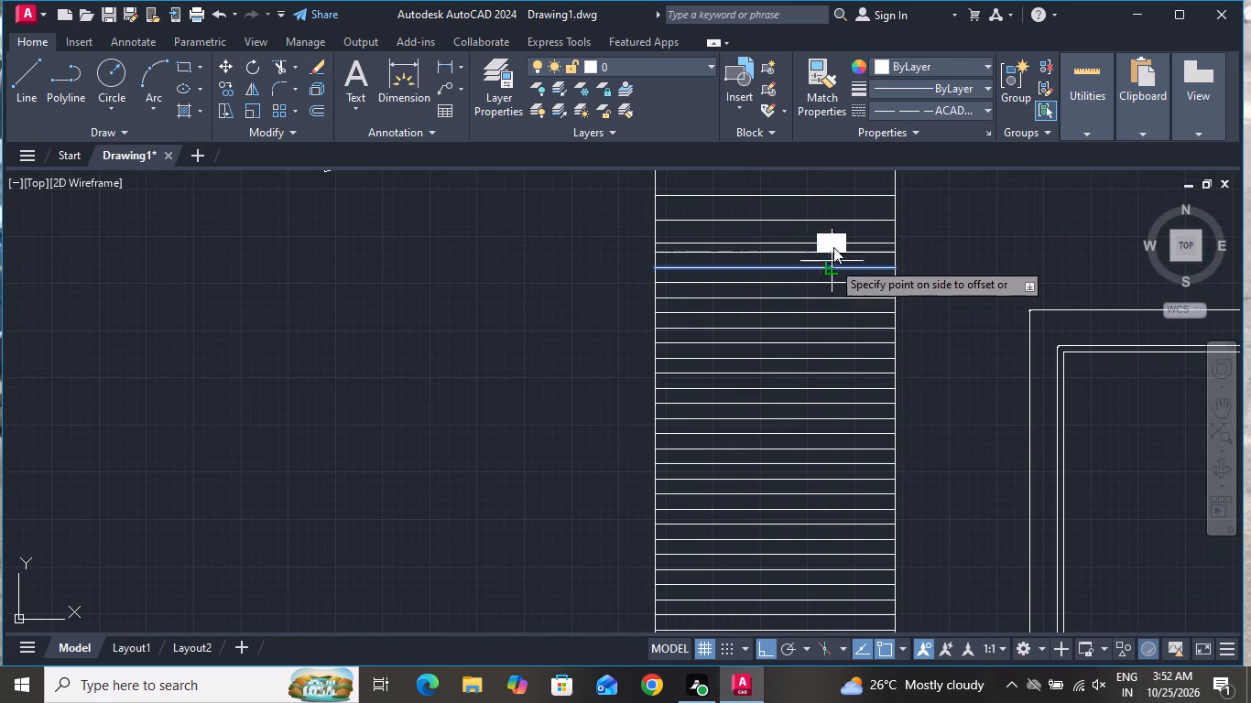
left_click(834, 241)
left_click(835, 243)
left_click(840, 227)
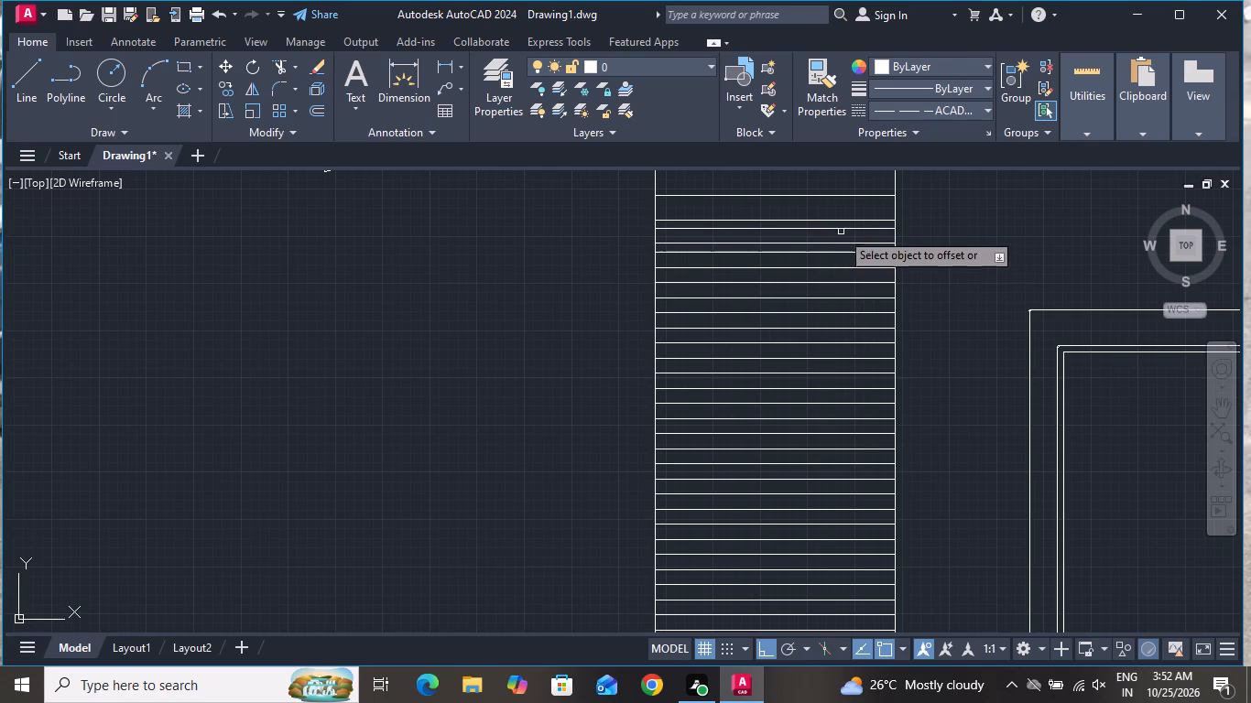
Continue the wall strip's lining up to the sloping roof with five more lines, each offset 100 upward.
left_click(844, 217)
left_click(848, 218)
left_click(853, 195)
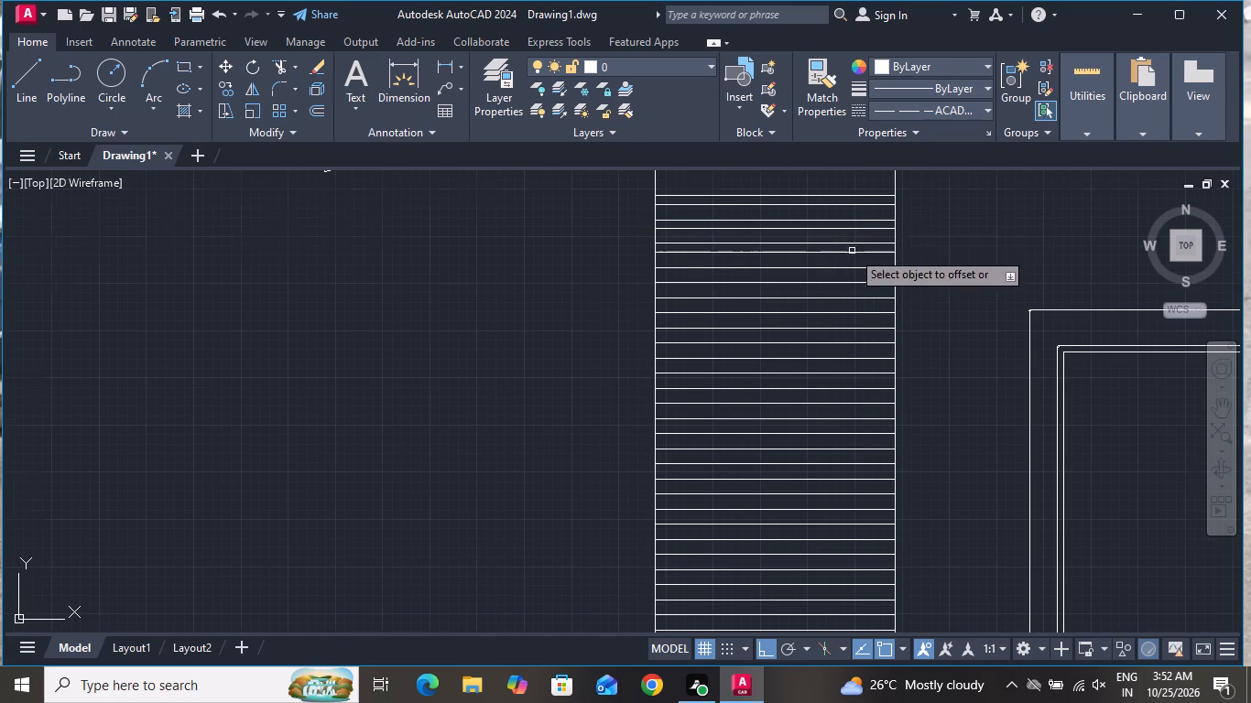
scroll(852, 254, "down", 2)
scroll(858, 208, "up", 3)
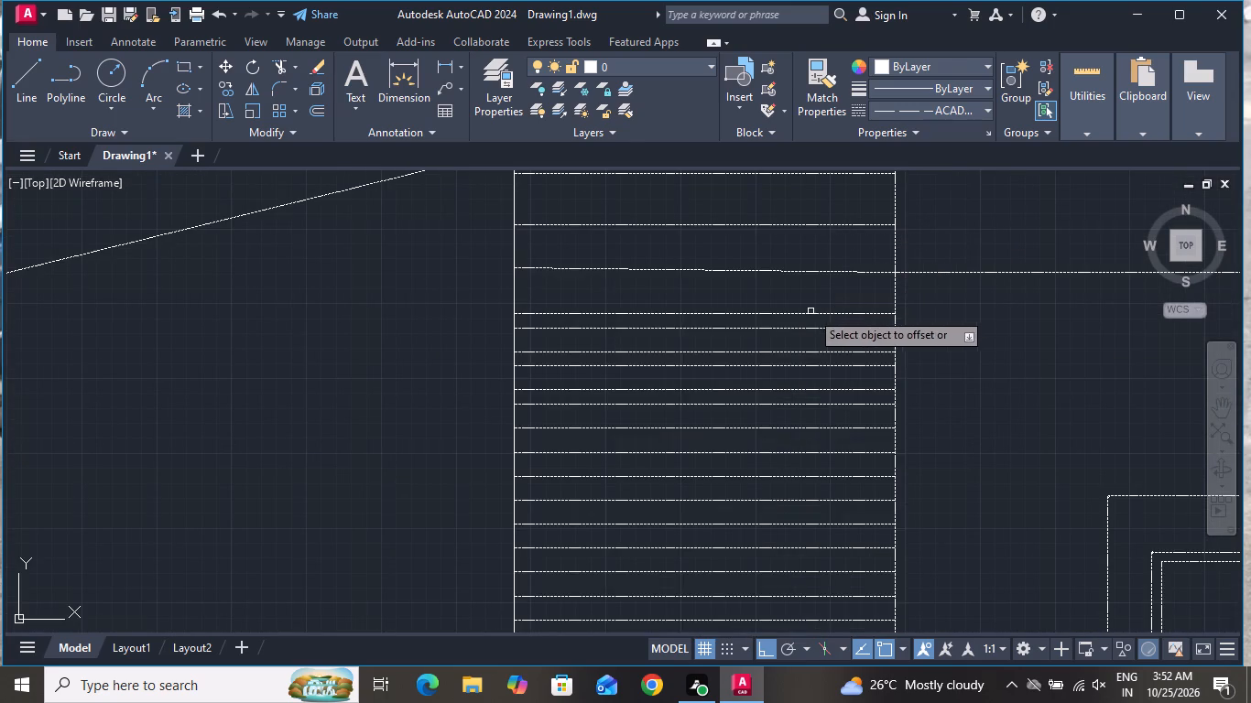
left_click(810, 311)
left_click(811, 288)
left_click(812, 272)
left_click(819, 234)
left_click(825, 224)
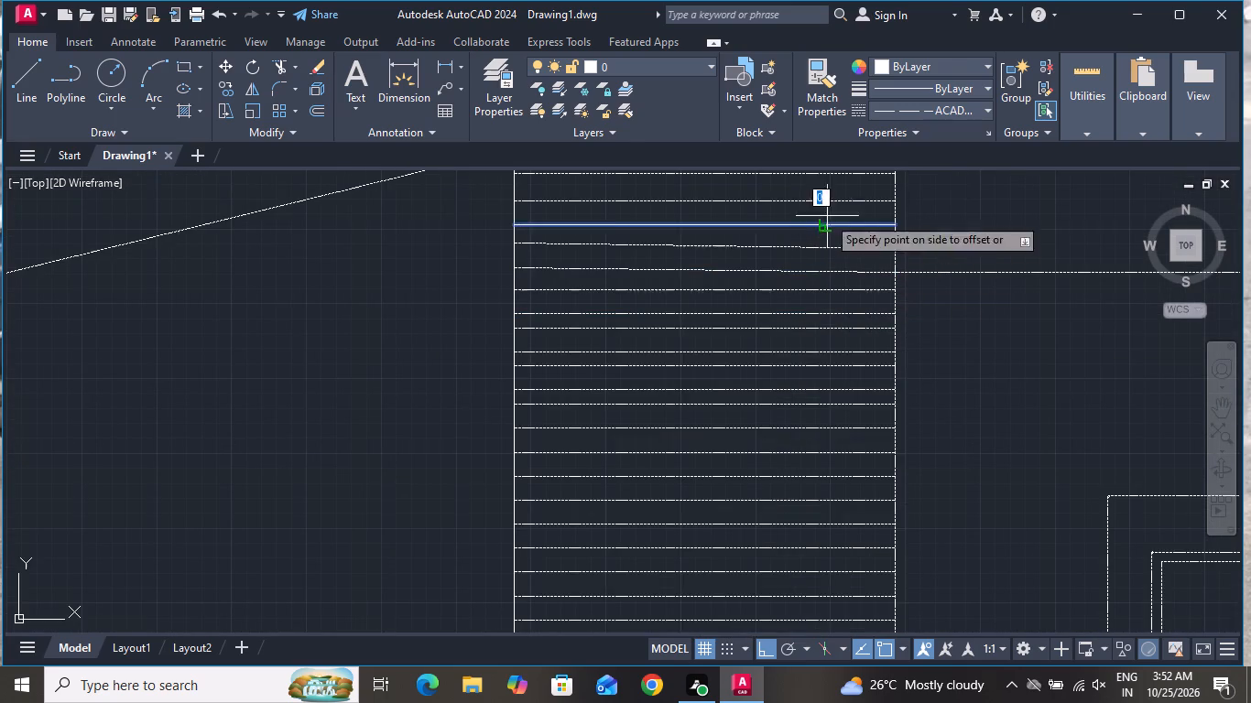
left_click(831, 189)
scroll(837, 361, "down", 2)
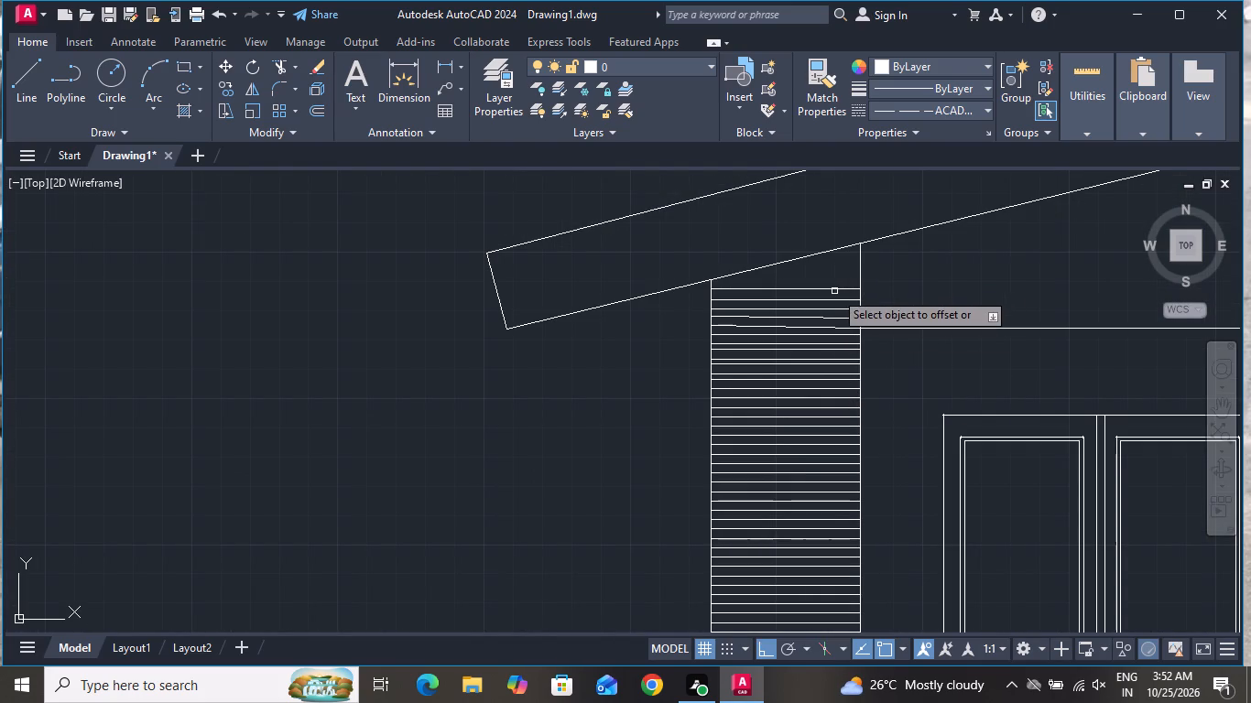
left_click(834, 291)
left_click(834, 273)
right_click(561, 417)
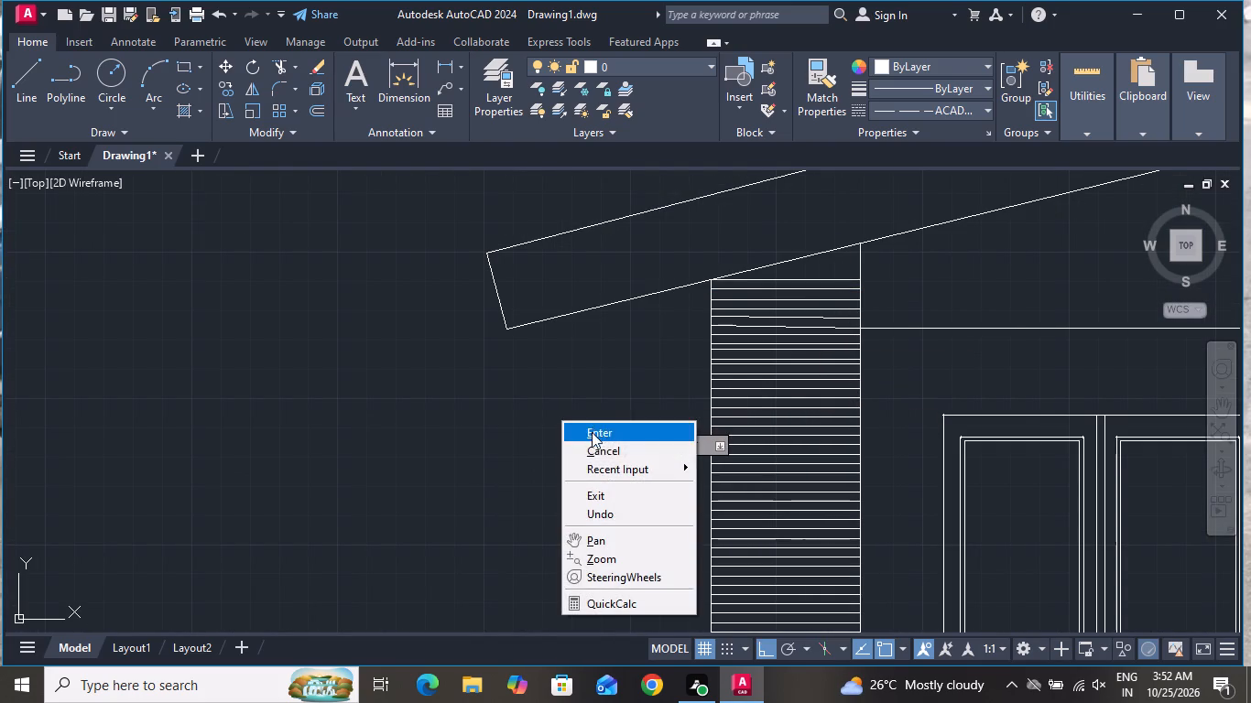
left_click(592, 444)
Insert the deciduous tree block from Landscaping.dwg in DesignCenter into the empty area east of the two elevations.
scroll(587, 381, "down", 5)
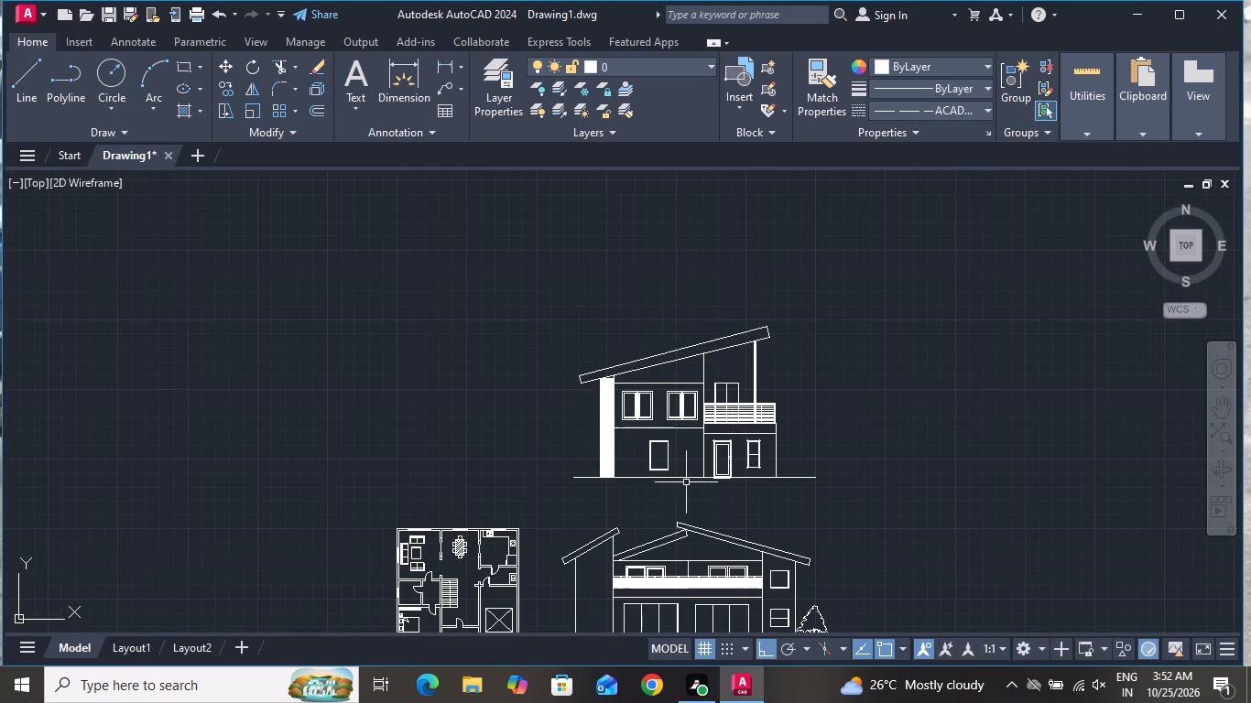
scroll(736, 556, "down", 1)
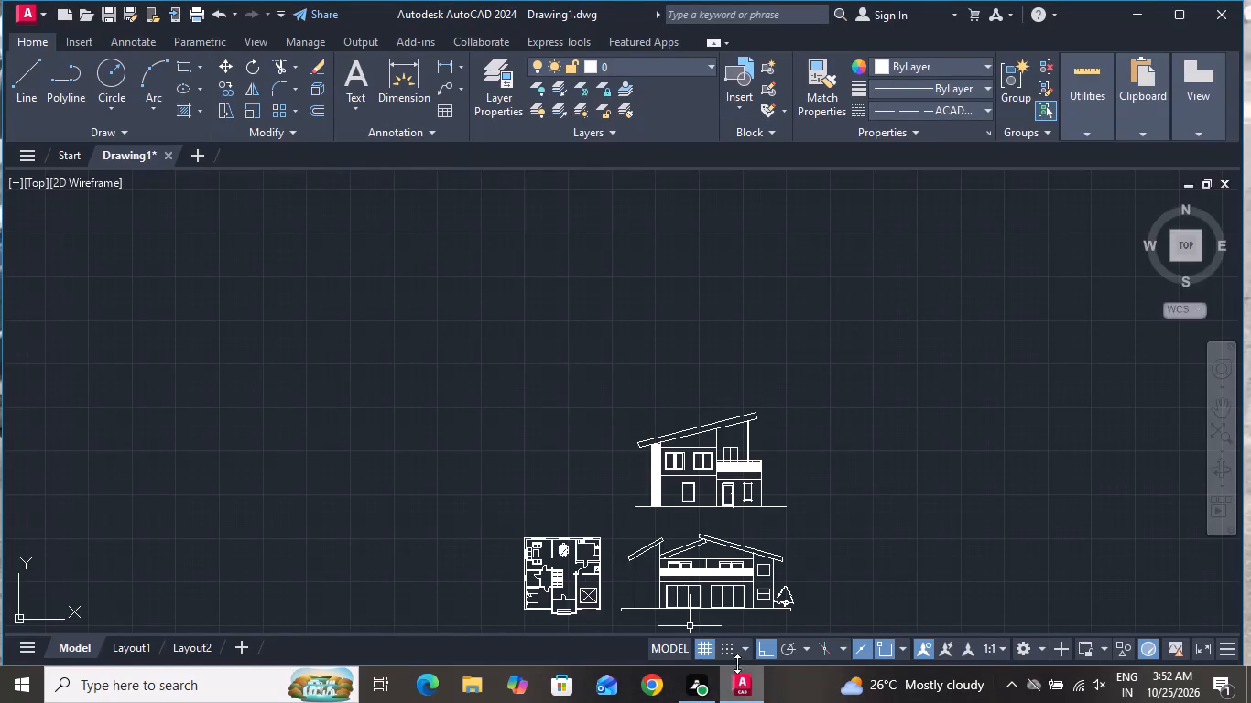
scroll(748, 647, "up", 4)
type("DC")
key("space")
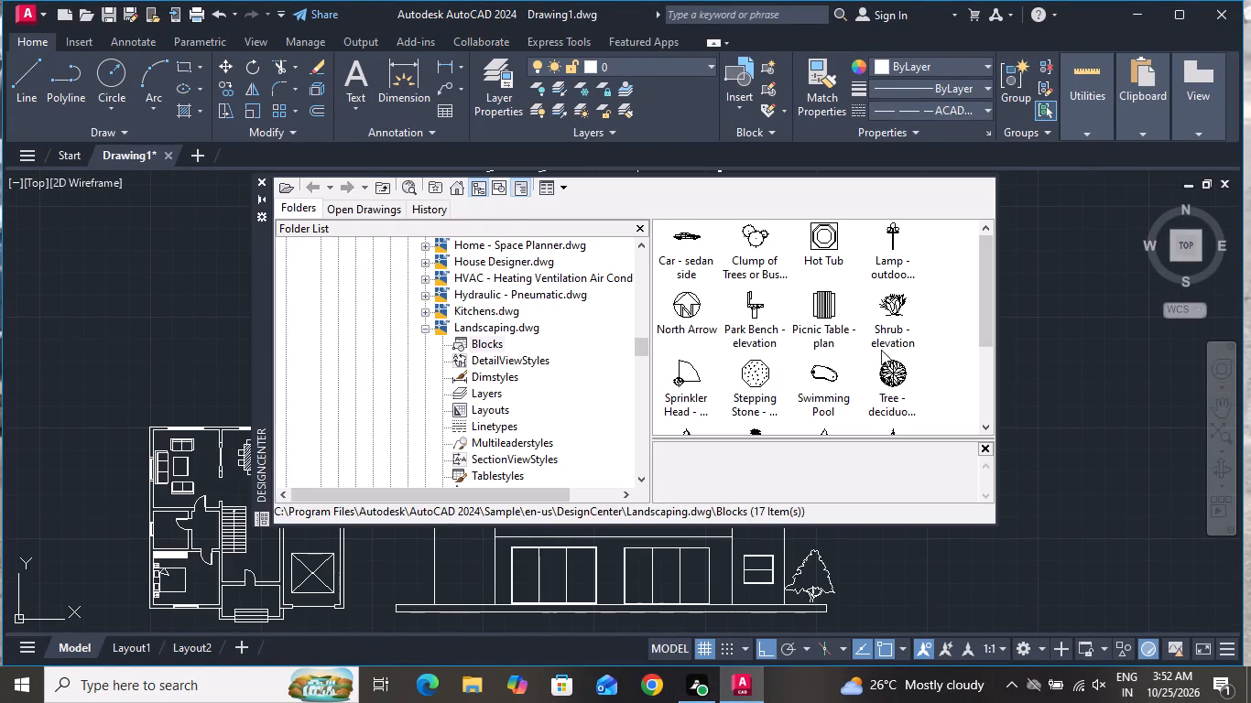
left_click_drag(903, 361, 1011, 380)
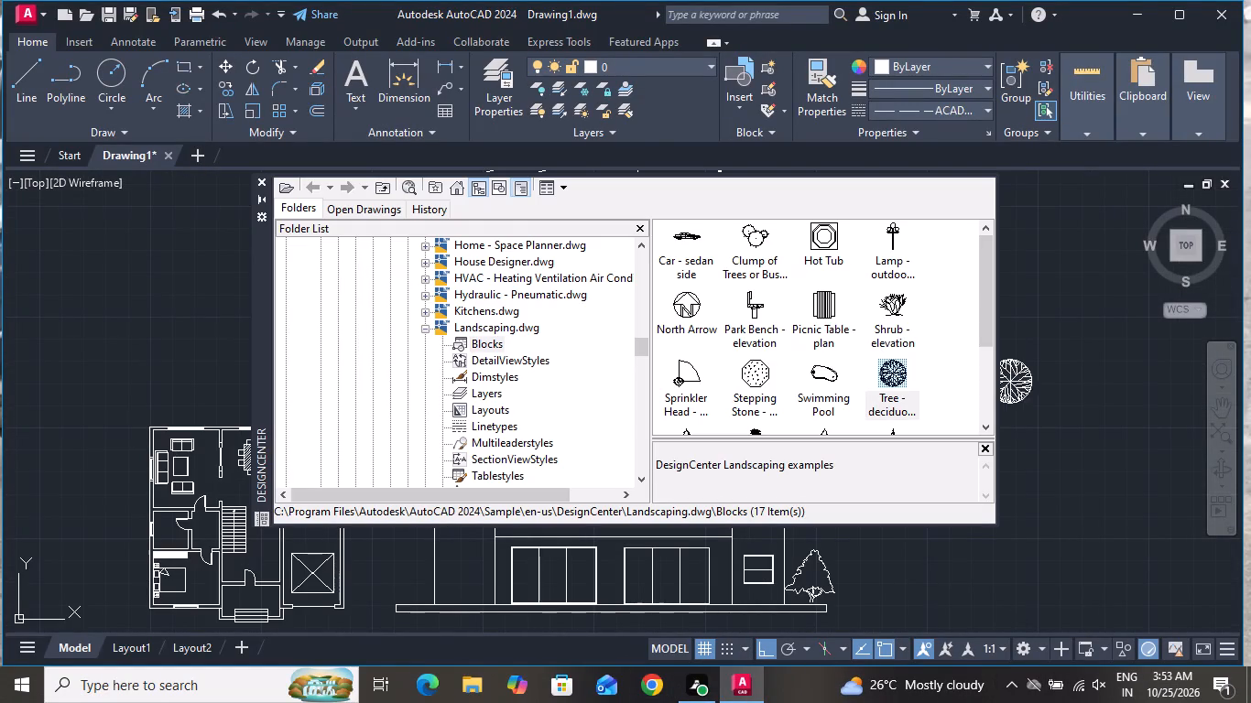
left_click_drag(1011, 380, 1022, 371)
left_click(1017, 371)
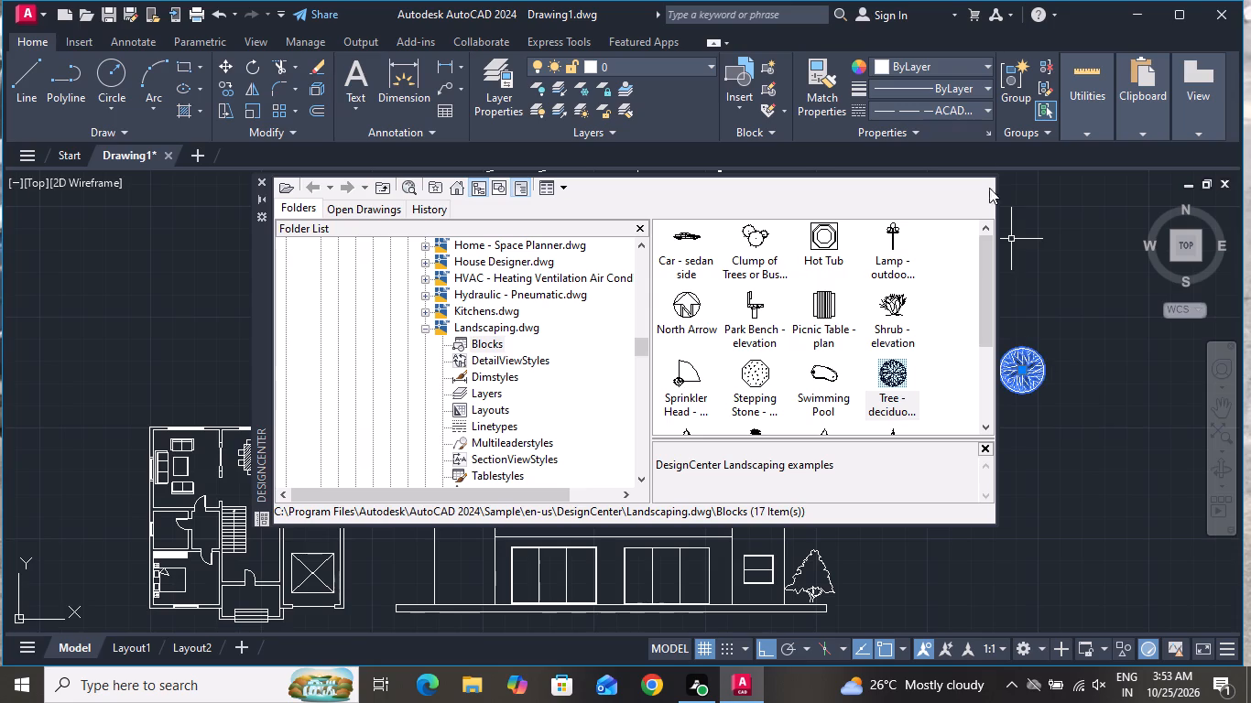
left_click(264, 178)
Shift the inserted deciduous tree block slightly down and to the left by its centre point.
scroll(1031, 376, "up", 4)
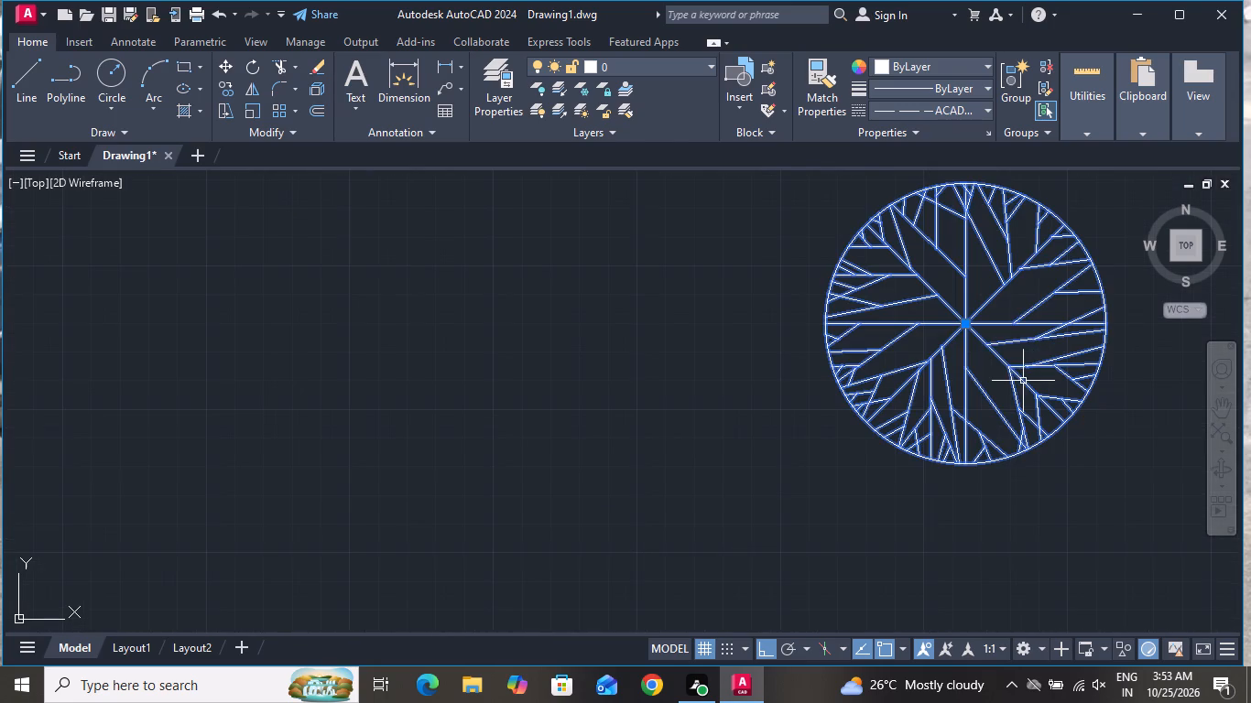
left_click(969, 326)
left_click_drag(910, 357, 901, 366)
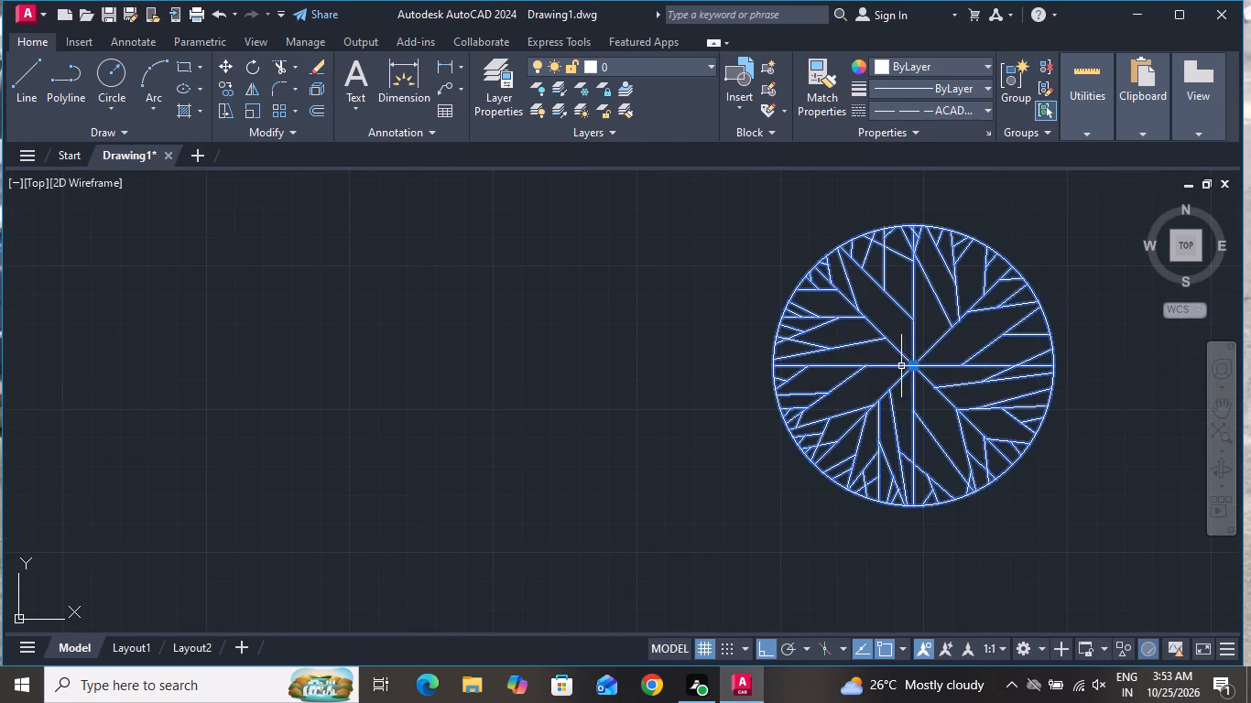
left_click(899, 366)
left_click_drag(899, 358, 865, 369)
left_click(699, 403)
triple_click(842, 361)
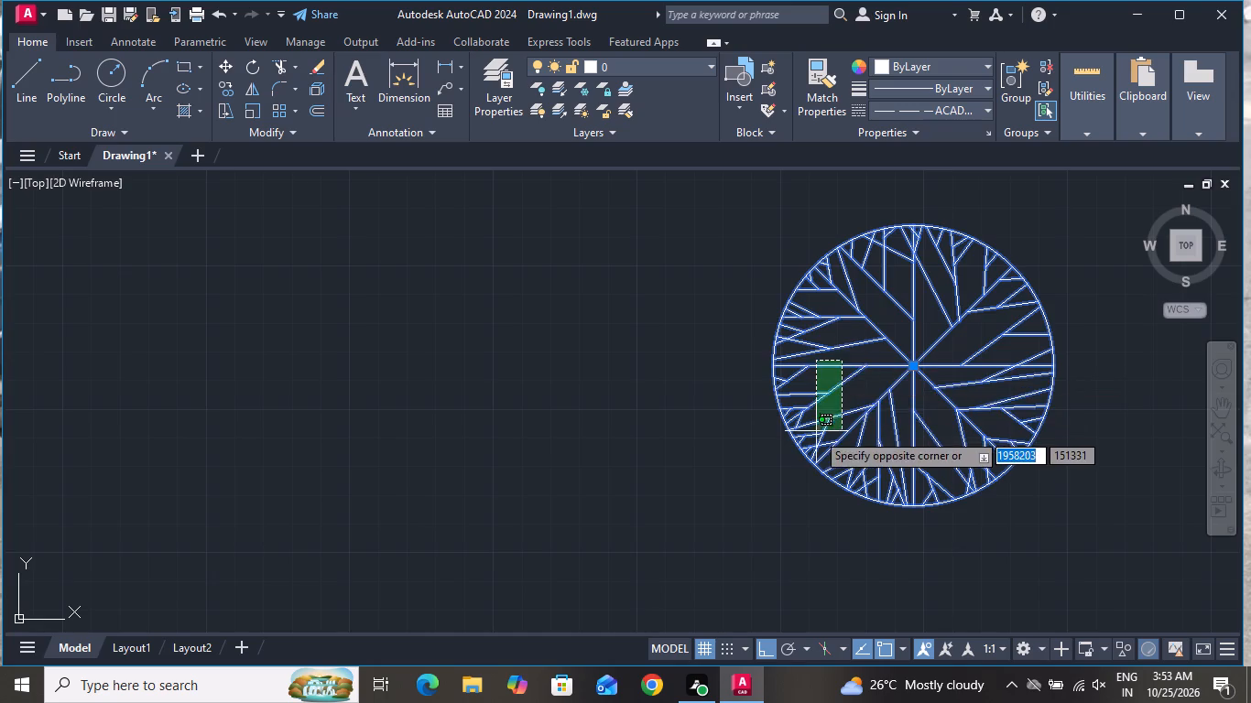
scroll(816, 432, "down", 2)
key("Escape")
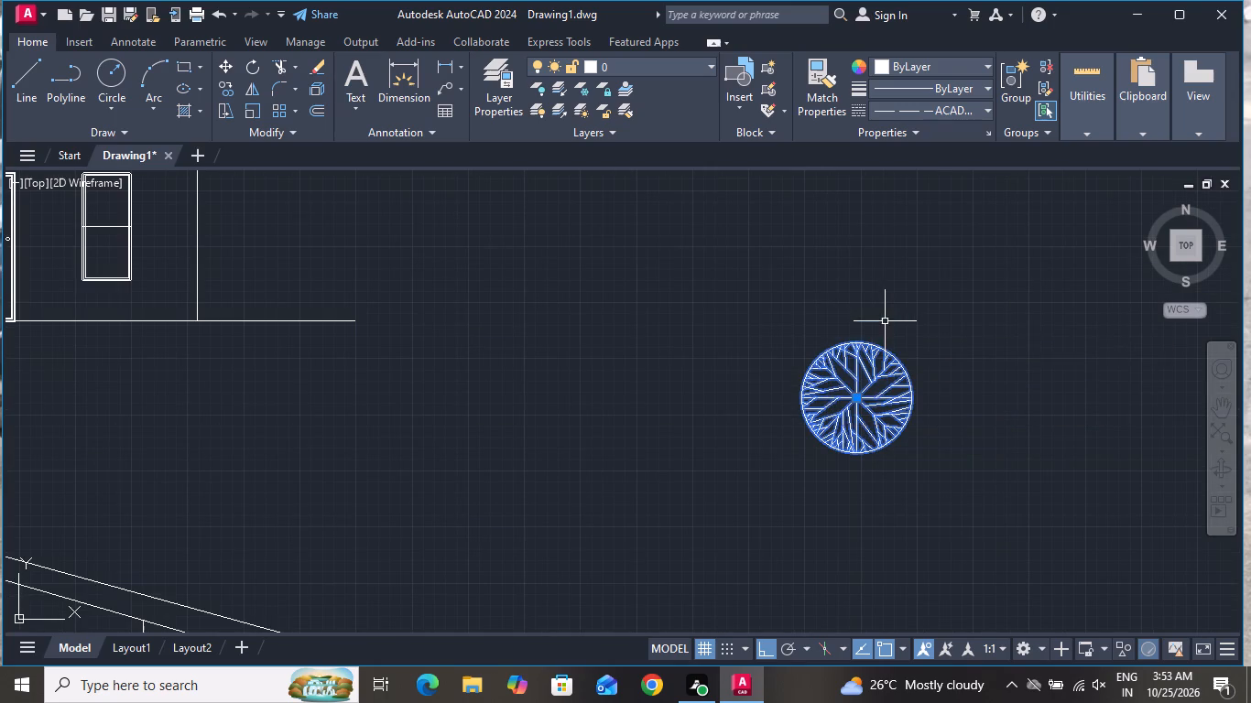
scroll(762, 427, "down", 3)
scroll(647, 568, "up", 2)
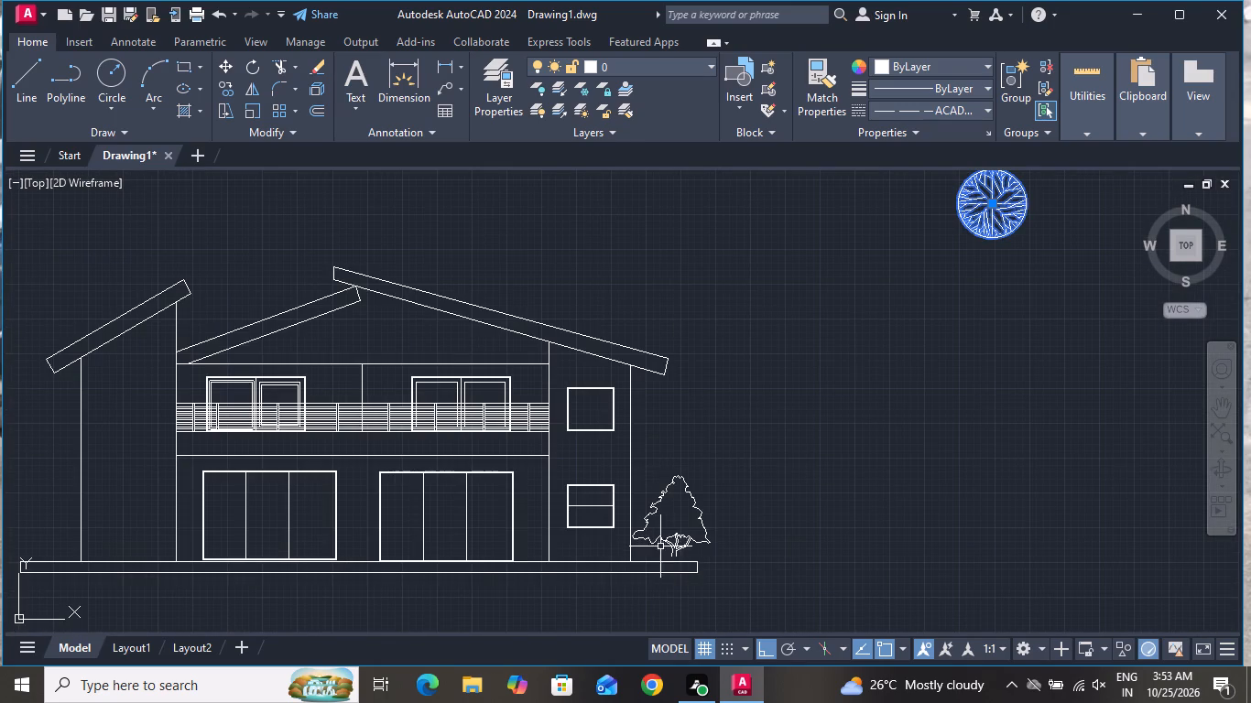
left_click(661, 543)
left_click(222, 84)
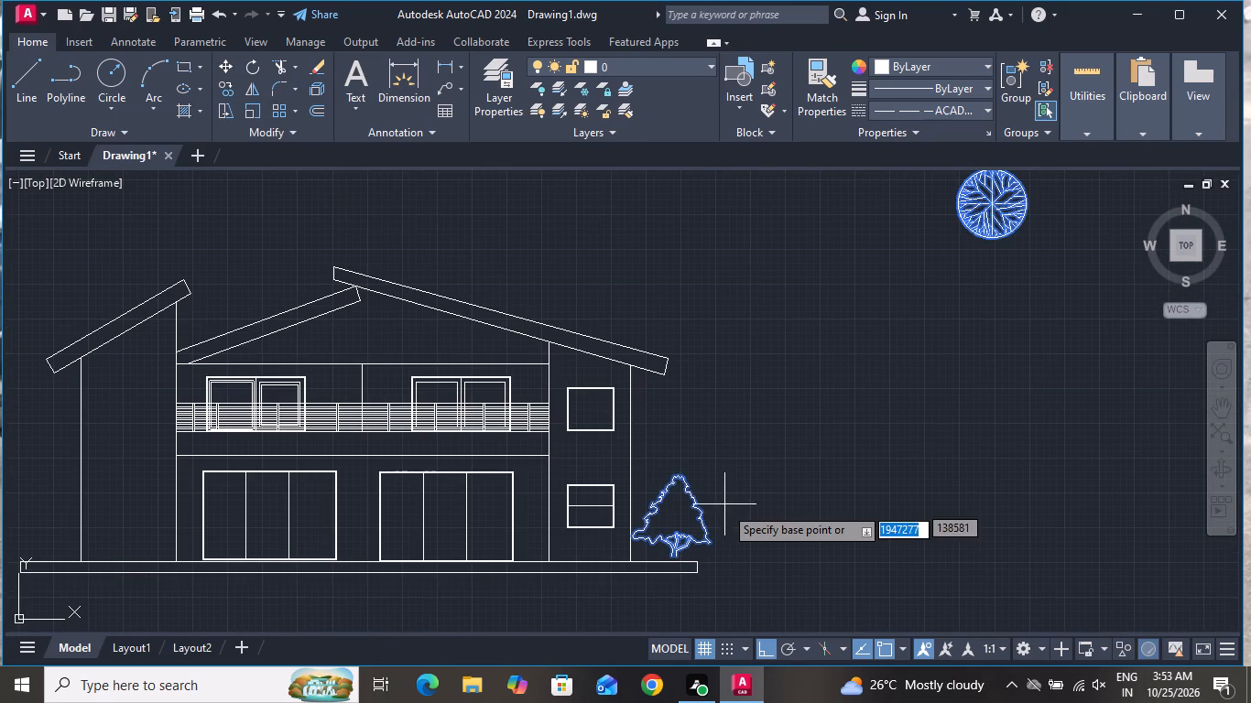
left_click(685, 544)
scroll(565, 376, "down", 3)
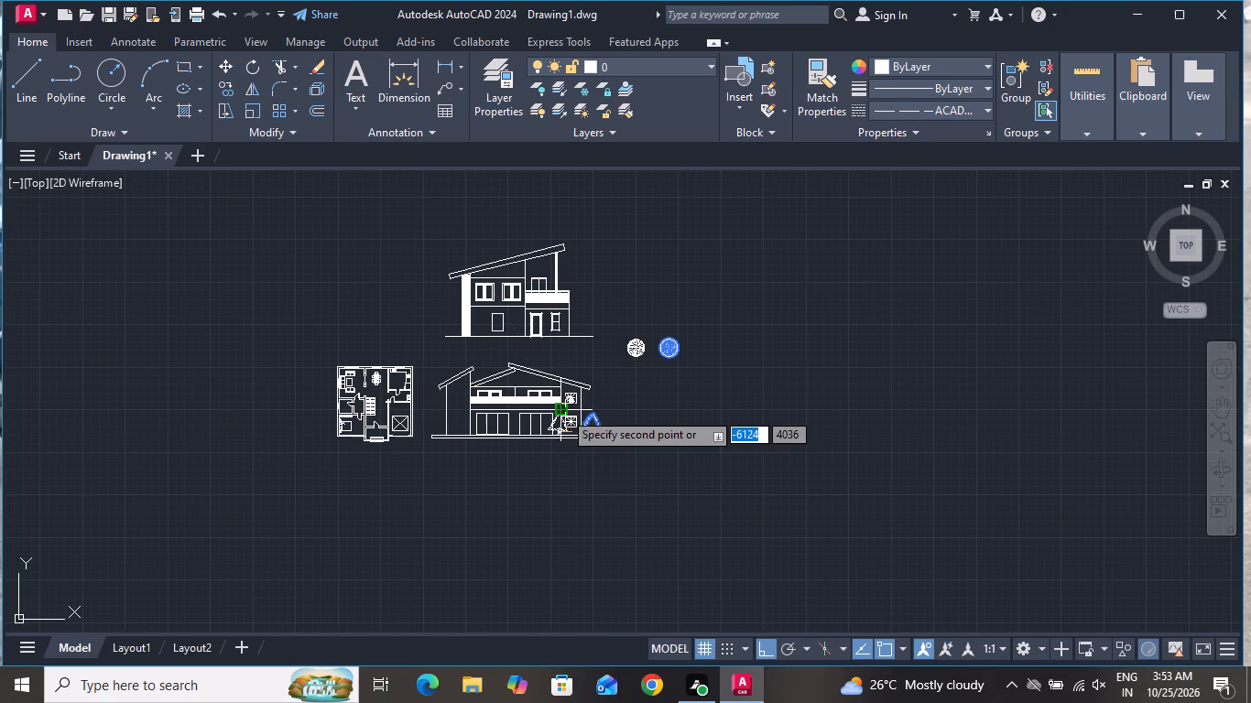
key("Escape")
Copy the evergreen tree beside the lower elevation, with Ortho off, to just left of the upper elevation's lined wall strip.
scroll(600, 433, "up", 1)
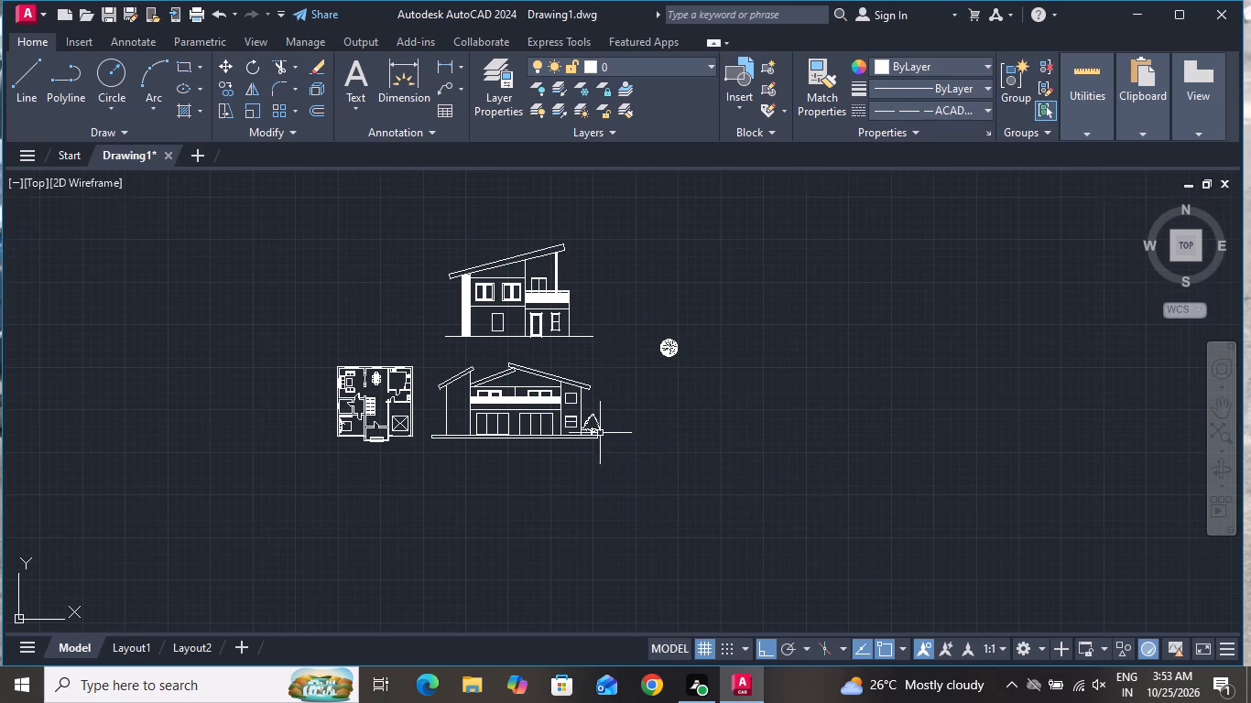
scroll(600, 433, "up", 2)
left_click(593, 431)
left_click(566, 430)
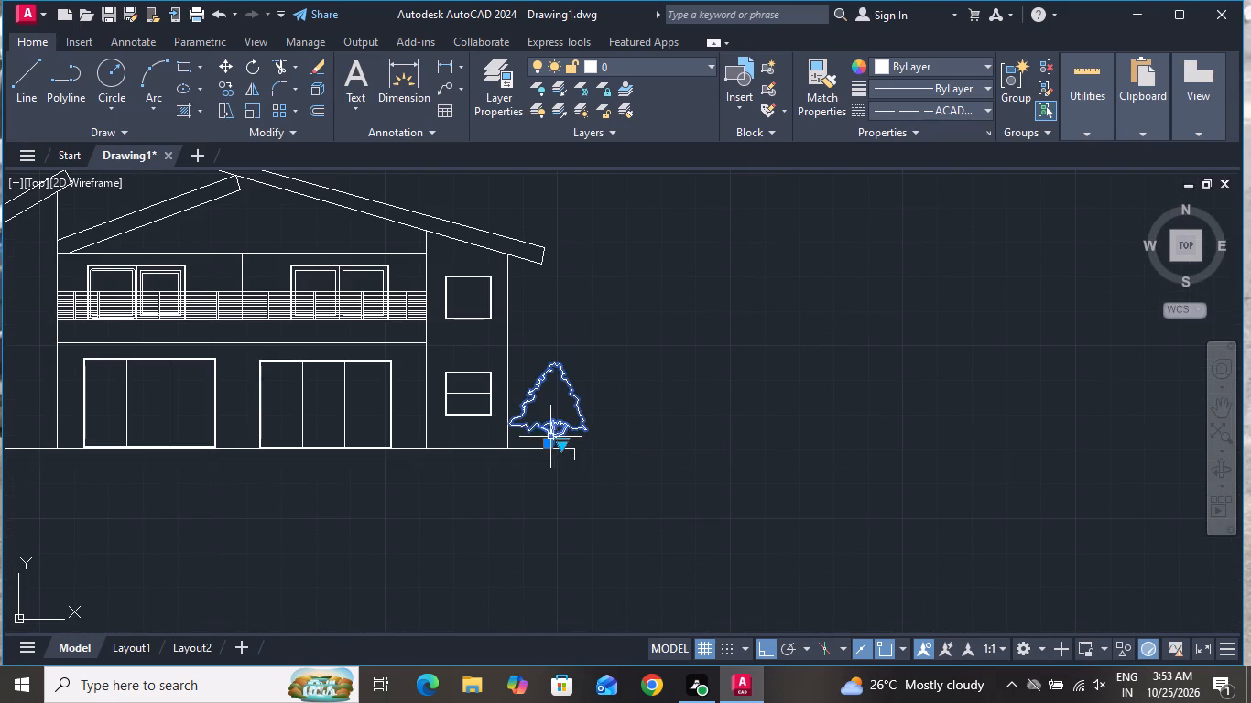
left_click(232, 84)
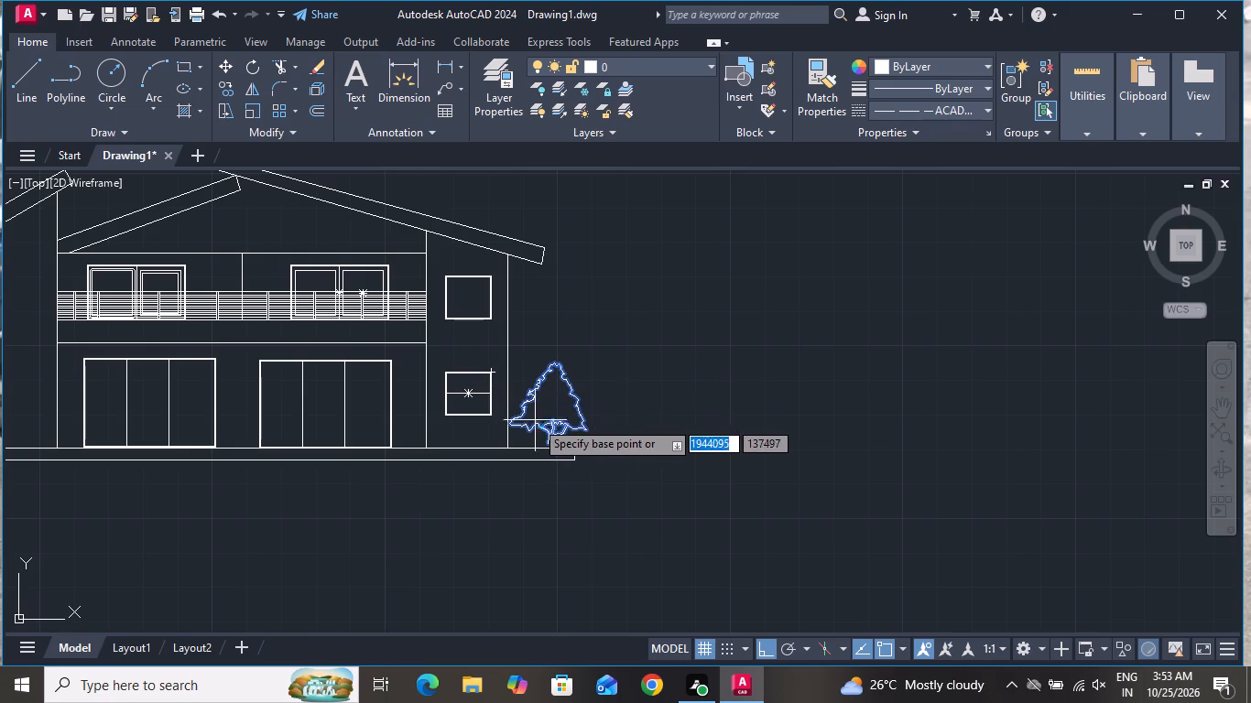
left_click(553, 440)
scroll(556, 364, "down", 2)
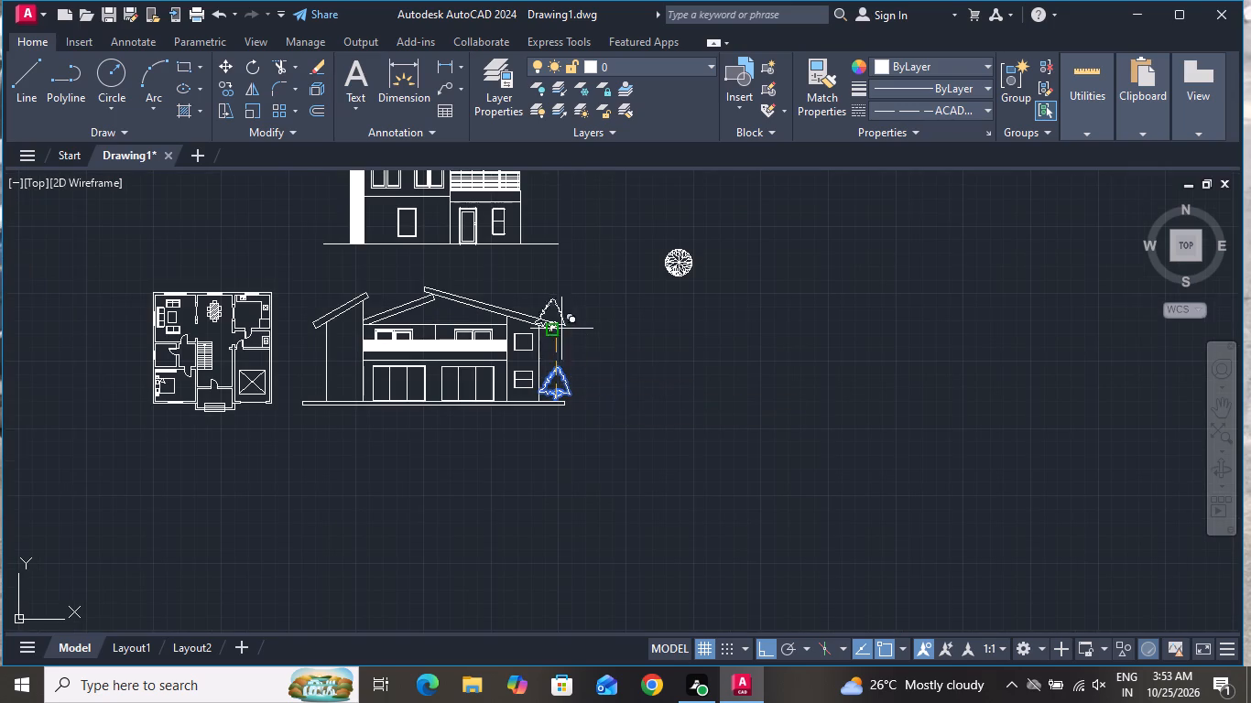
left_click(769, 654)
scroll(361, 208, "up", 3)
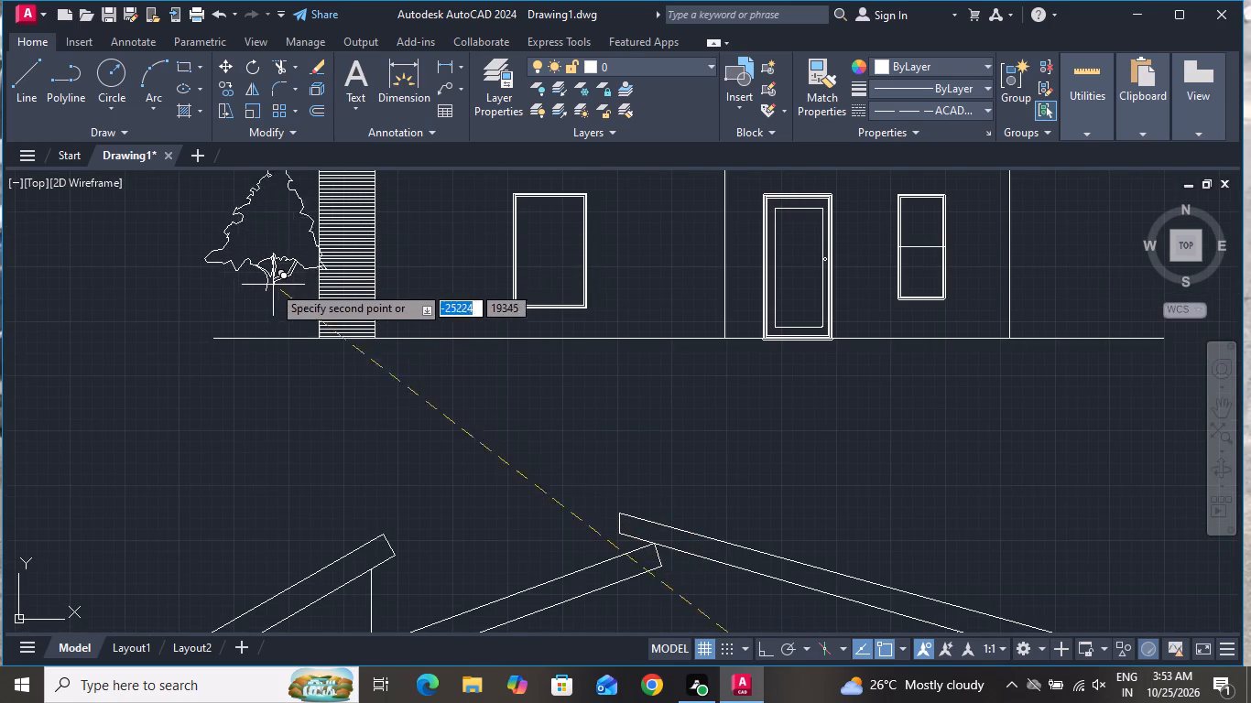
left_click(252, 308)
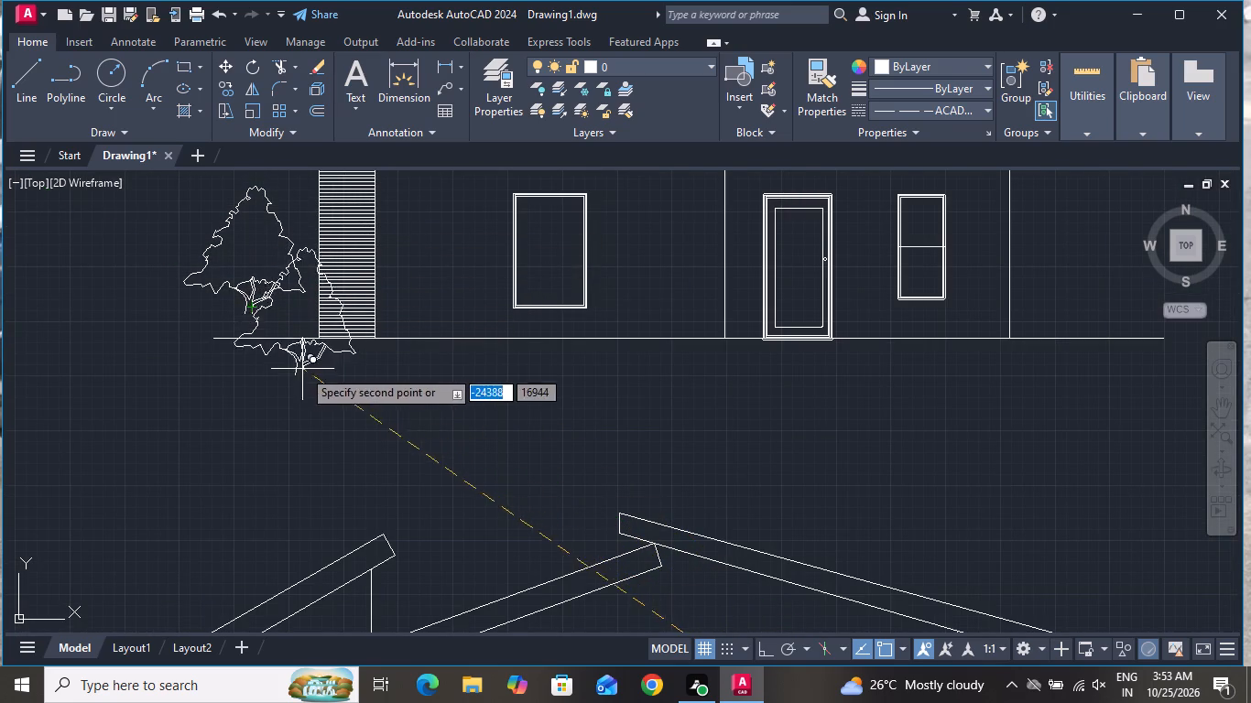
right_click(290, 371)
left_click(340, 397)
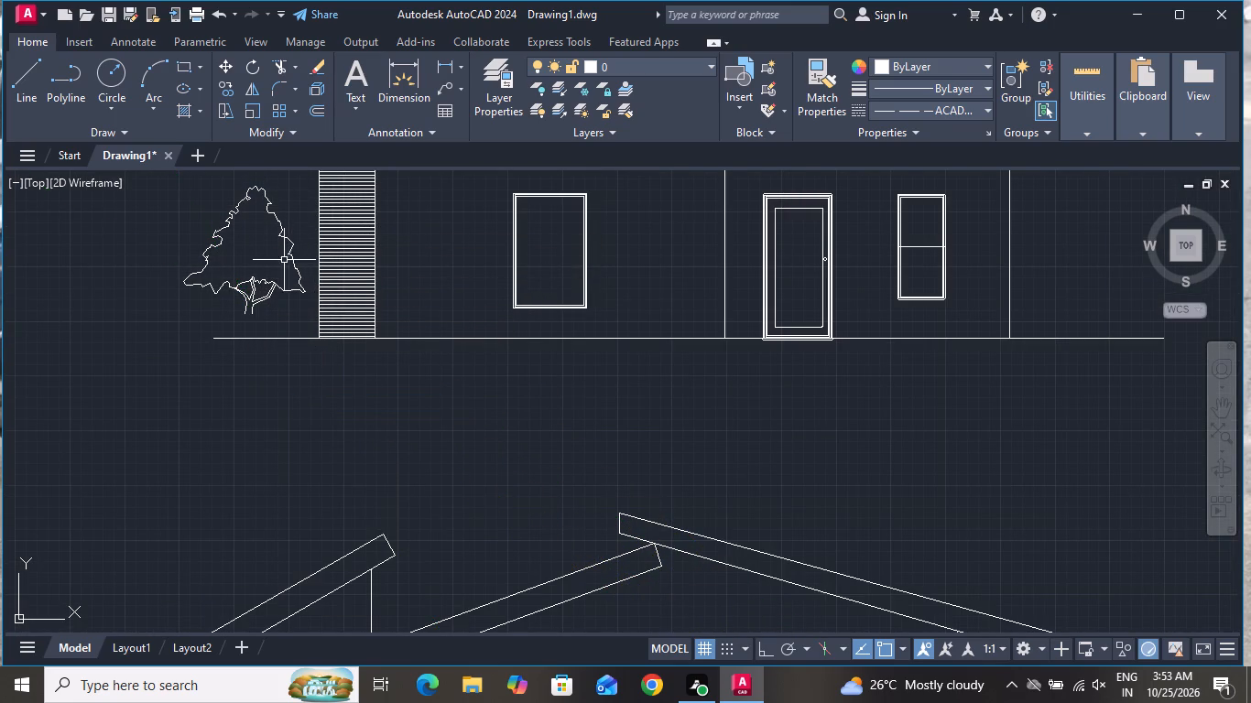
Move the copied tree down so its trunk base stands on the upper elevation's ground line.
left_click(277, 271)
left_click(261, 292)
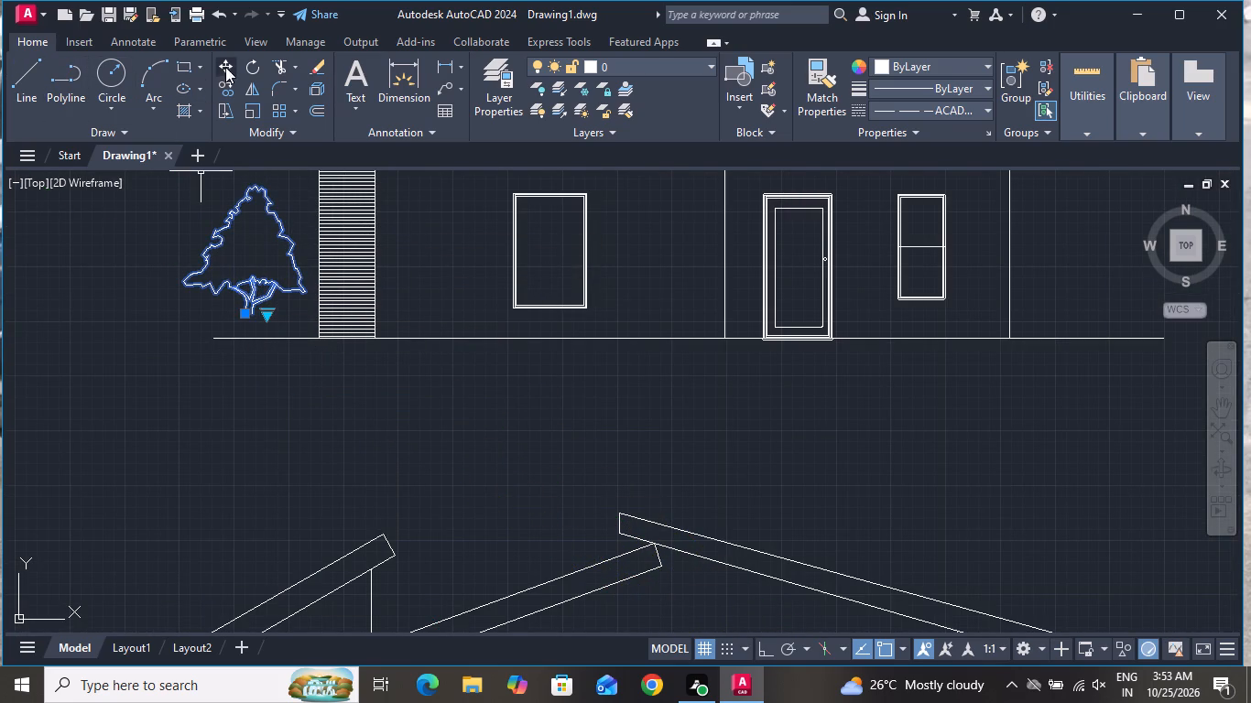
left_click(227, 65)
left_click(260, 313)
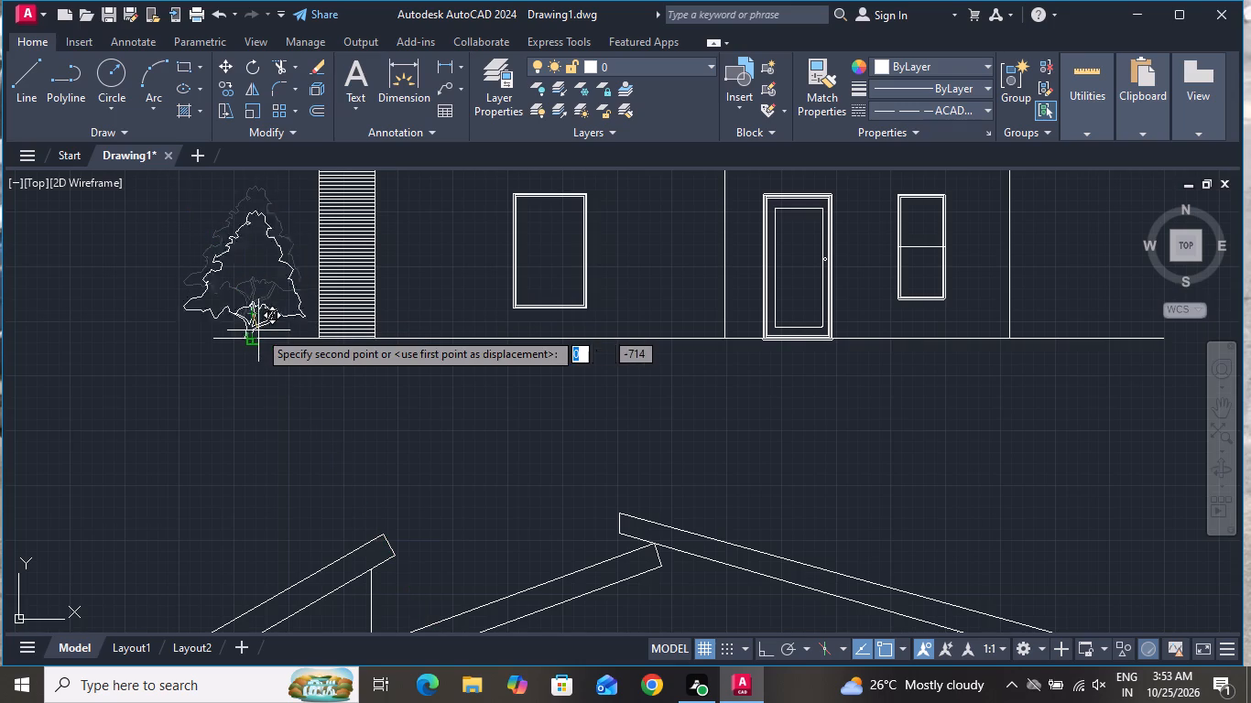
left_click(256, 335)
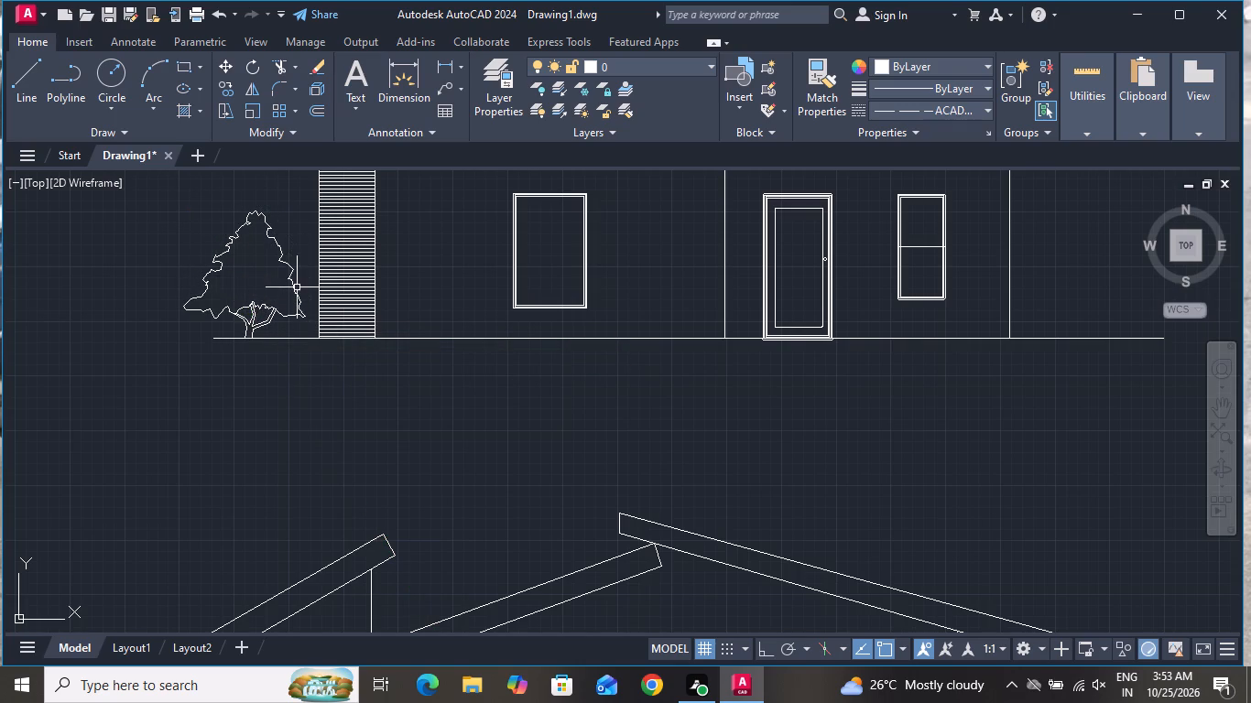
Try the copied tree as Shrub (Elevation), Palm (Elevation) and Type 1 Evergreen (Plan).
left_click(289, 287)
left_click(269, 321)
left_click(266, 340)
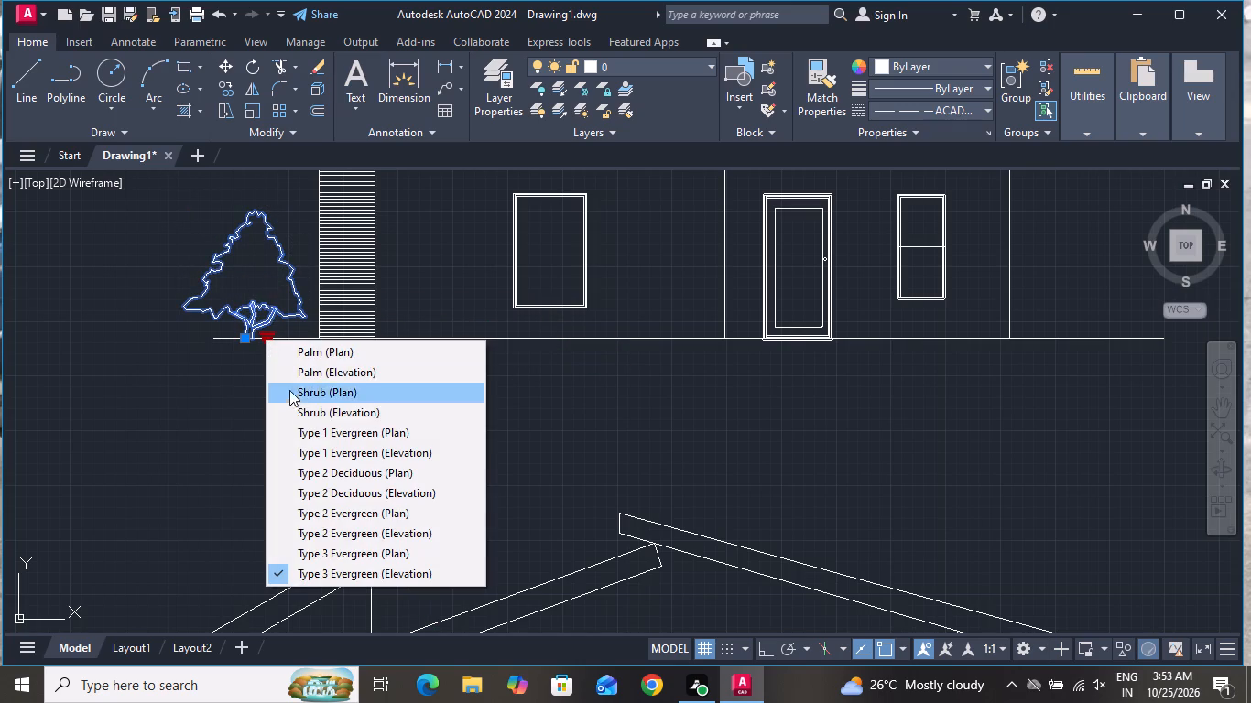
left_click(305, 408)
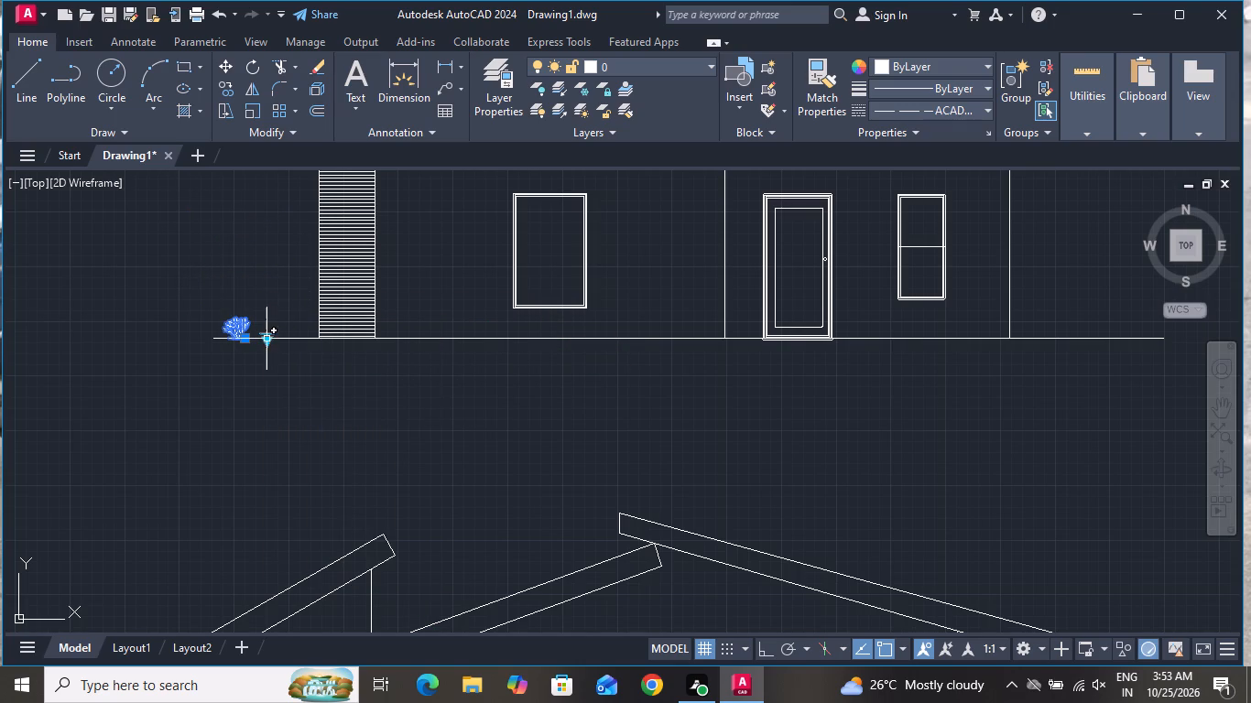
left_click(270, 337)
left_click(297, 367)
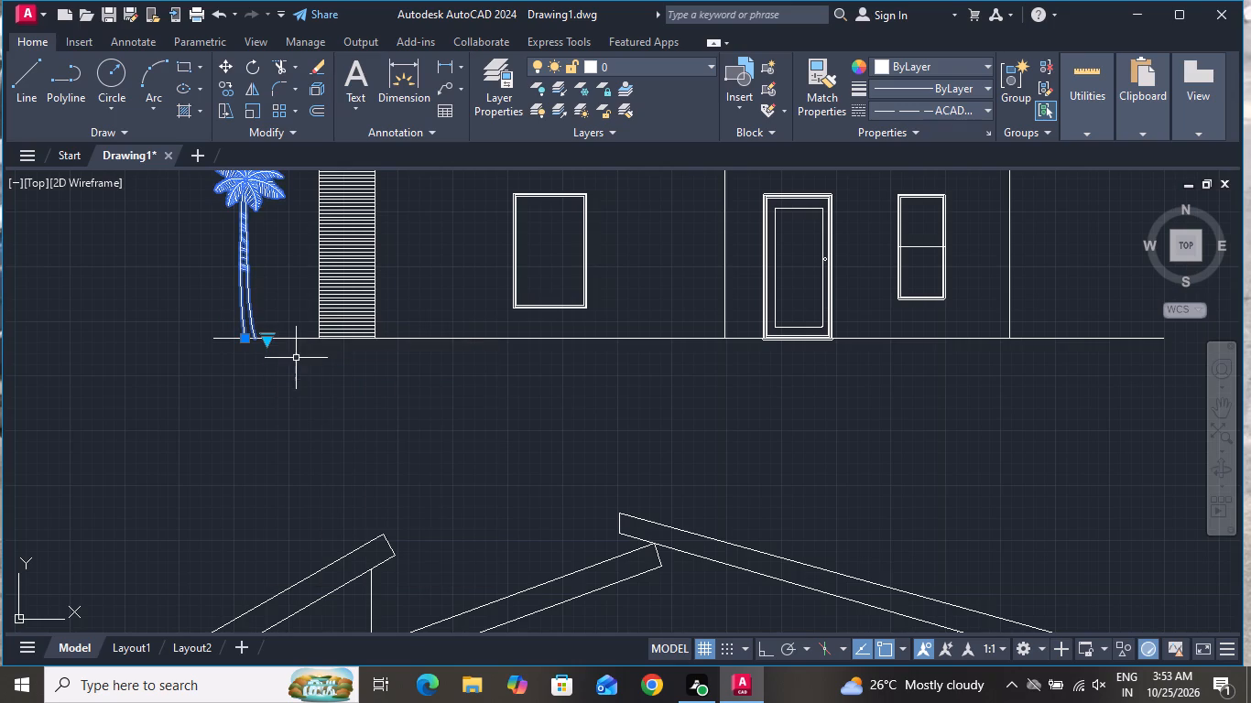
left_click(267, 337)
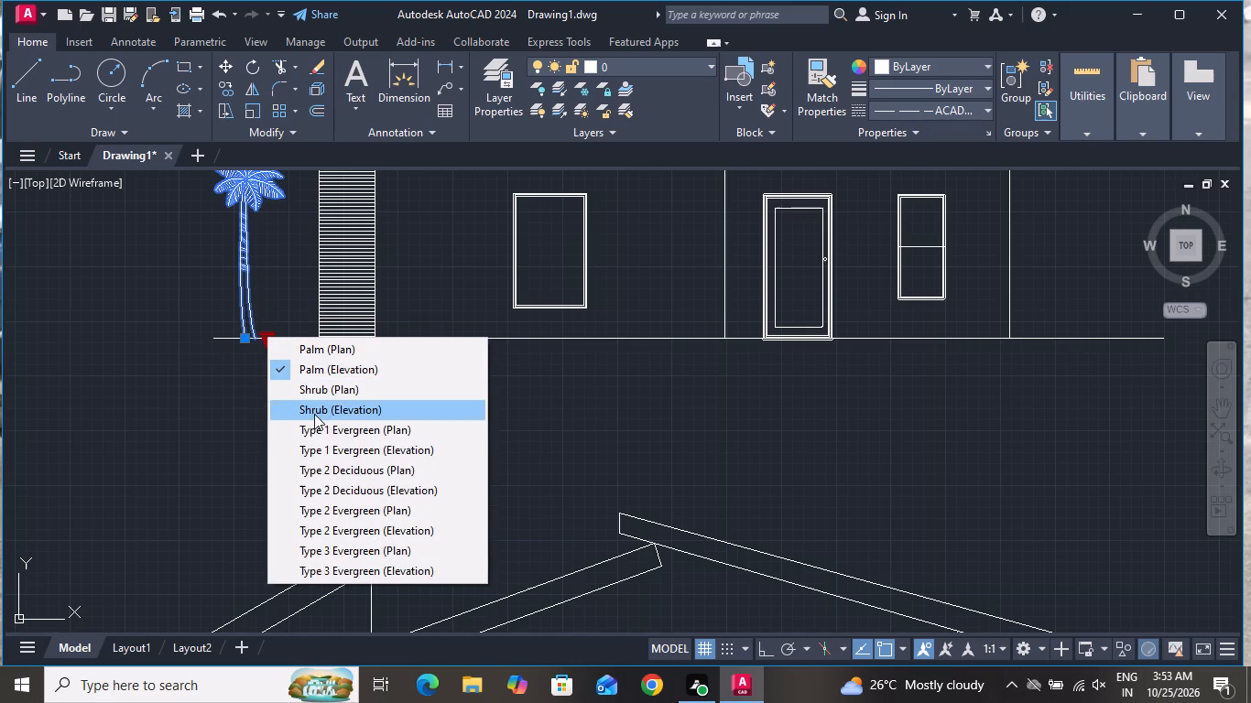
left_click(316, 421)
Switch the copied tree beside the upper elevation to the Type 2 Deciduous (Elevation) variant.
left_click(267, 340)
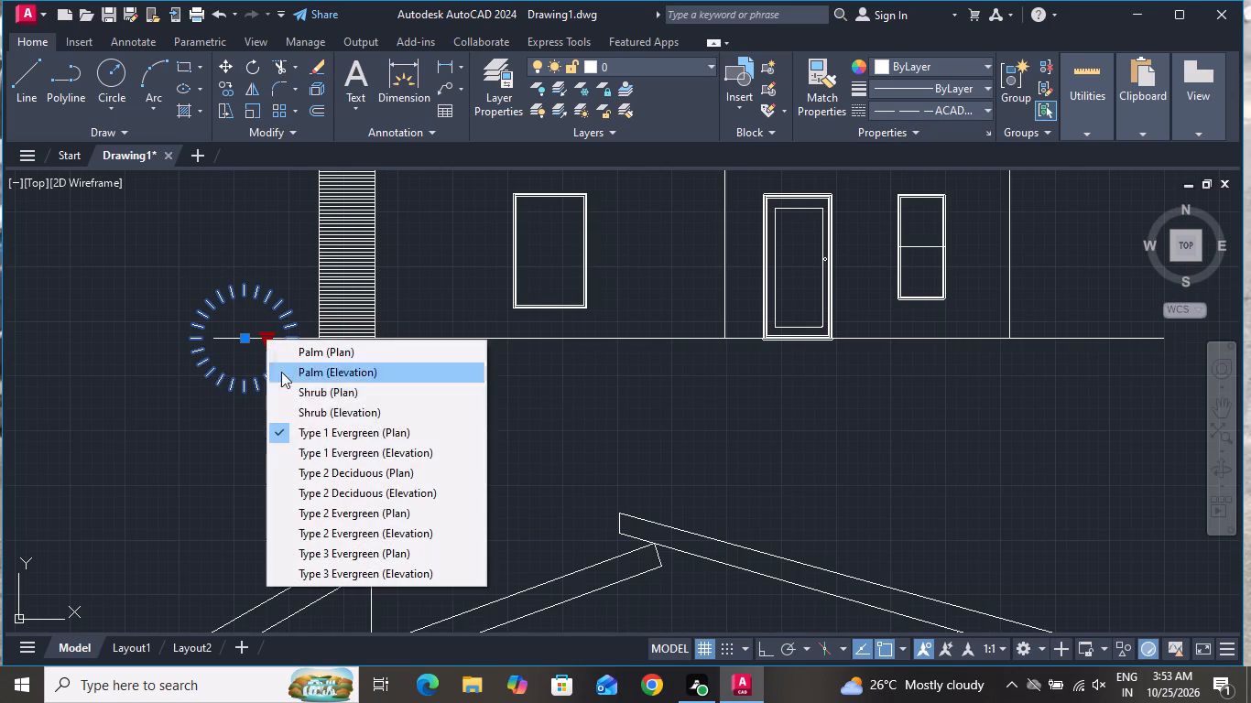
left_click(325, 484)
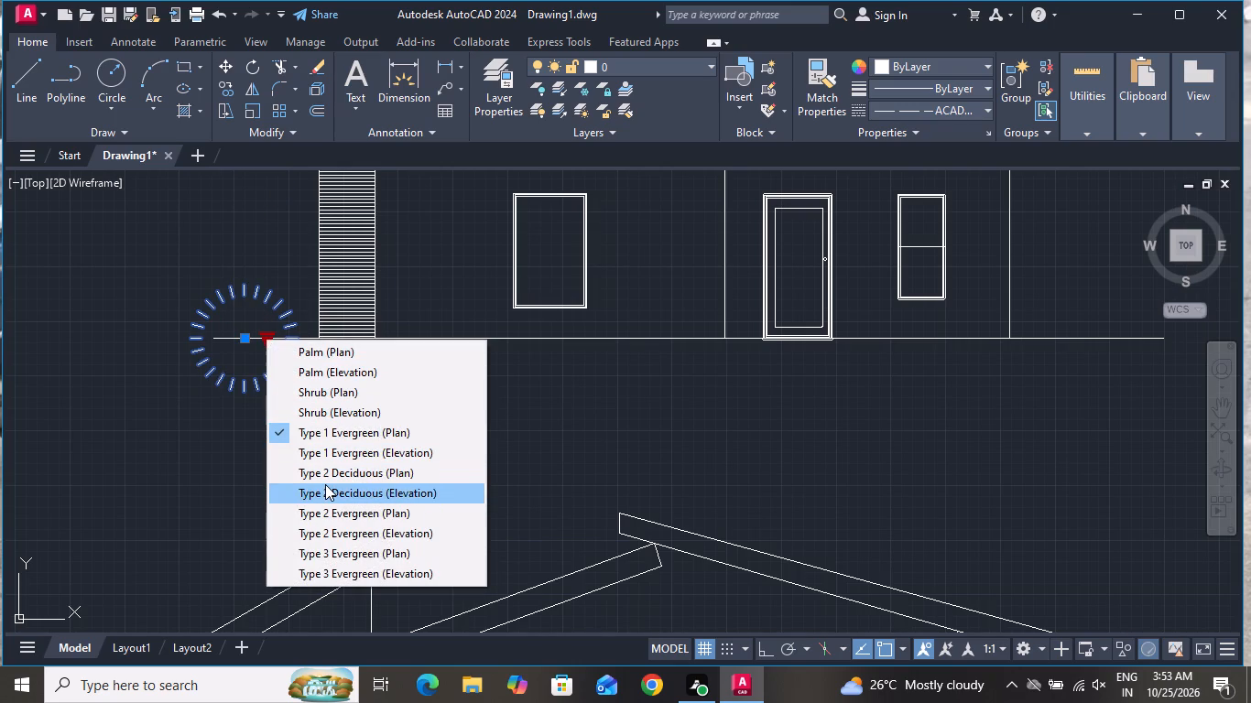
scroll(310, 388, "down", 2)
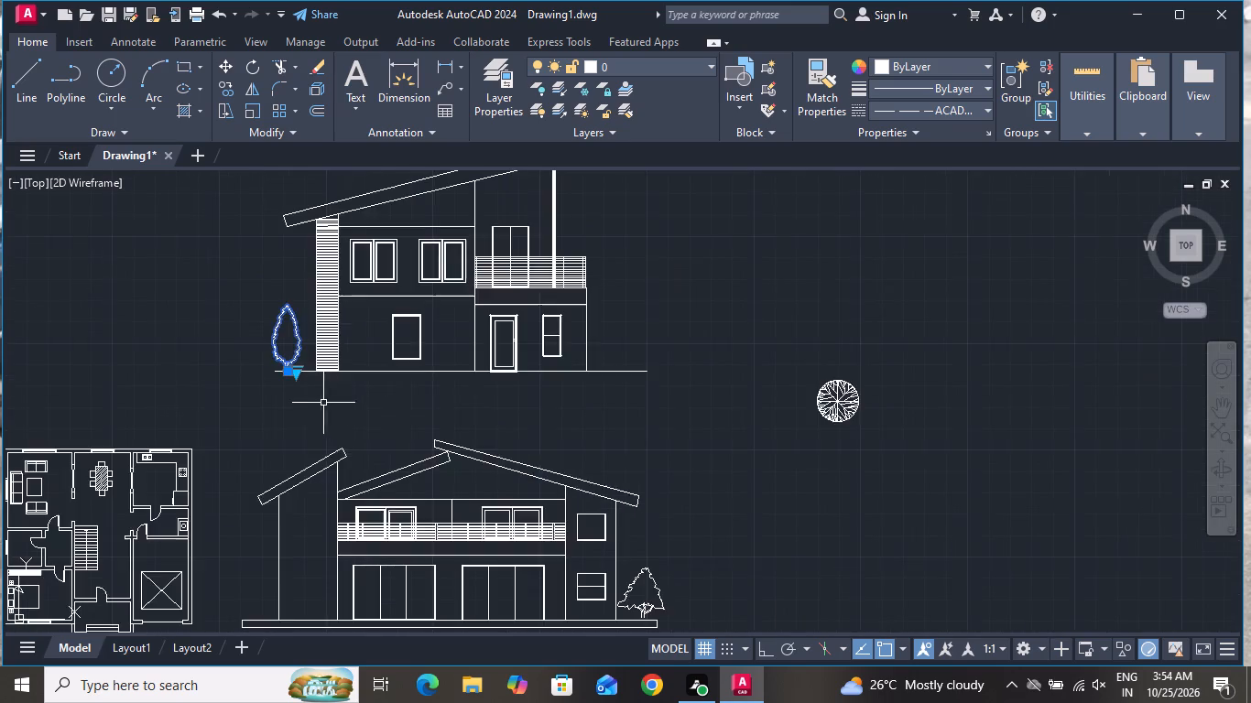
scroll(474, 418, "down", 2)
scroll(408, 390, "up", 3)
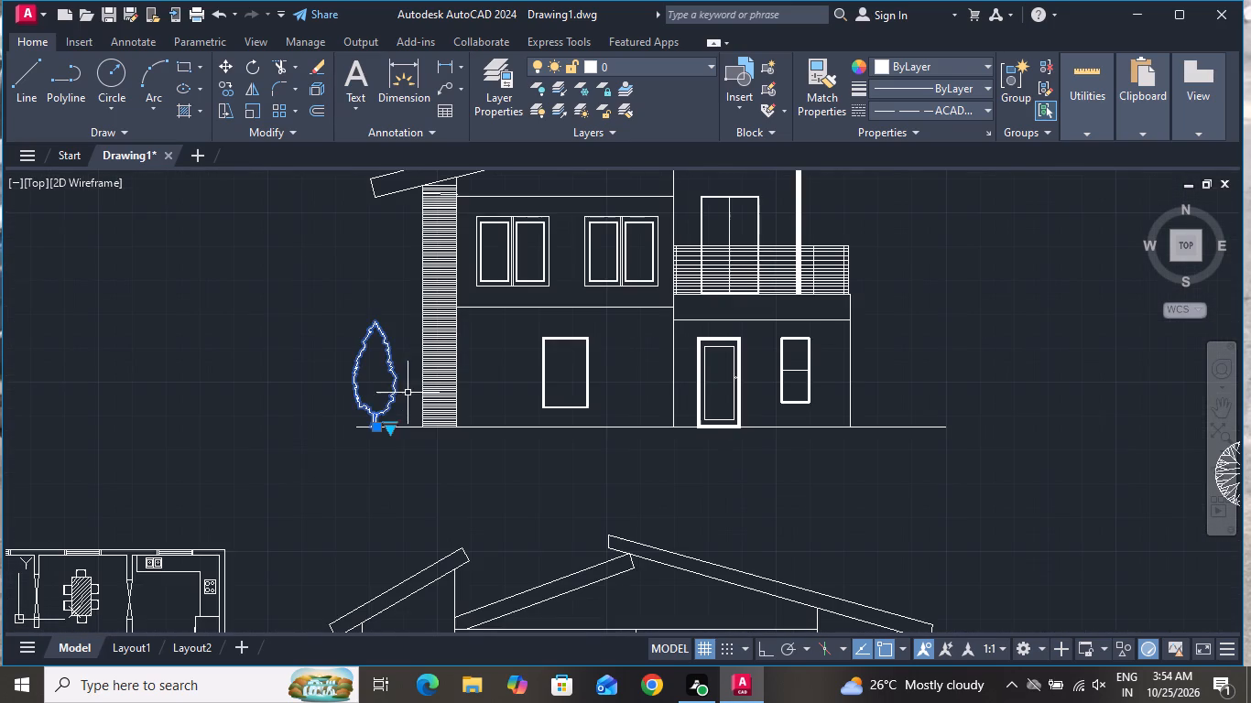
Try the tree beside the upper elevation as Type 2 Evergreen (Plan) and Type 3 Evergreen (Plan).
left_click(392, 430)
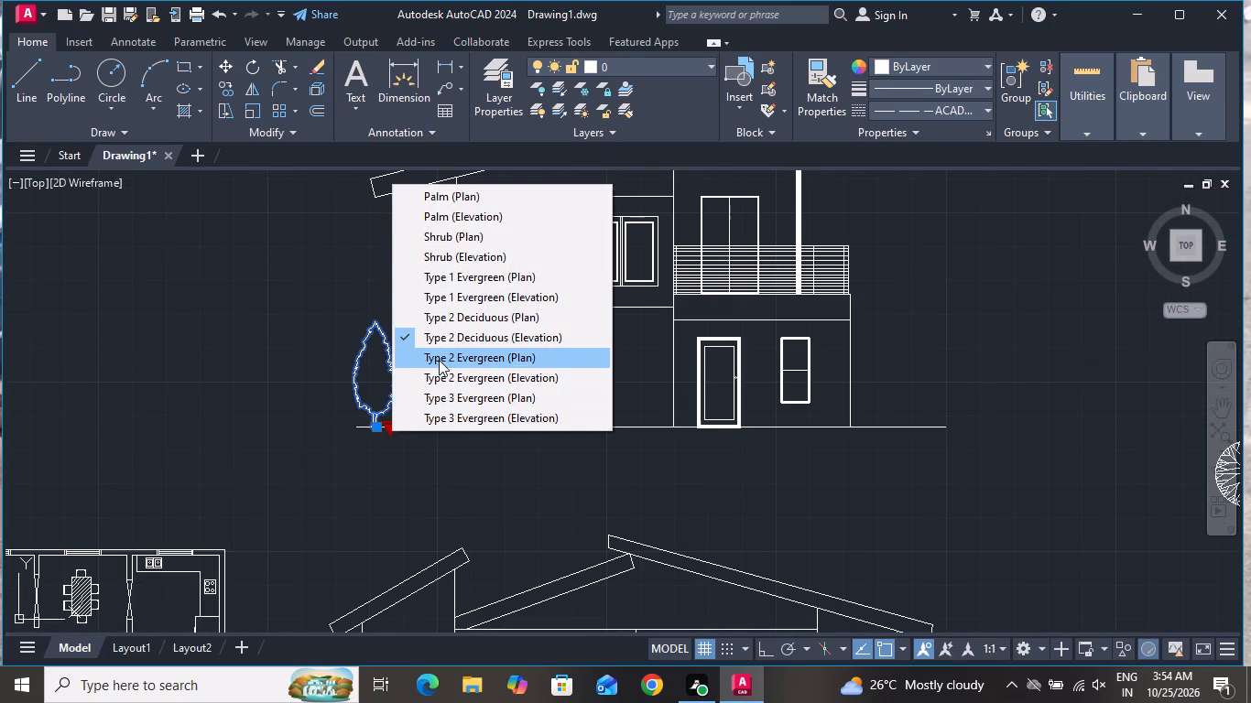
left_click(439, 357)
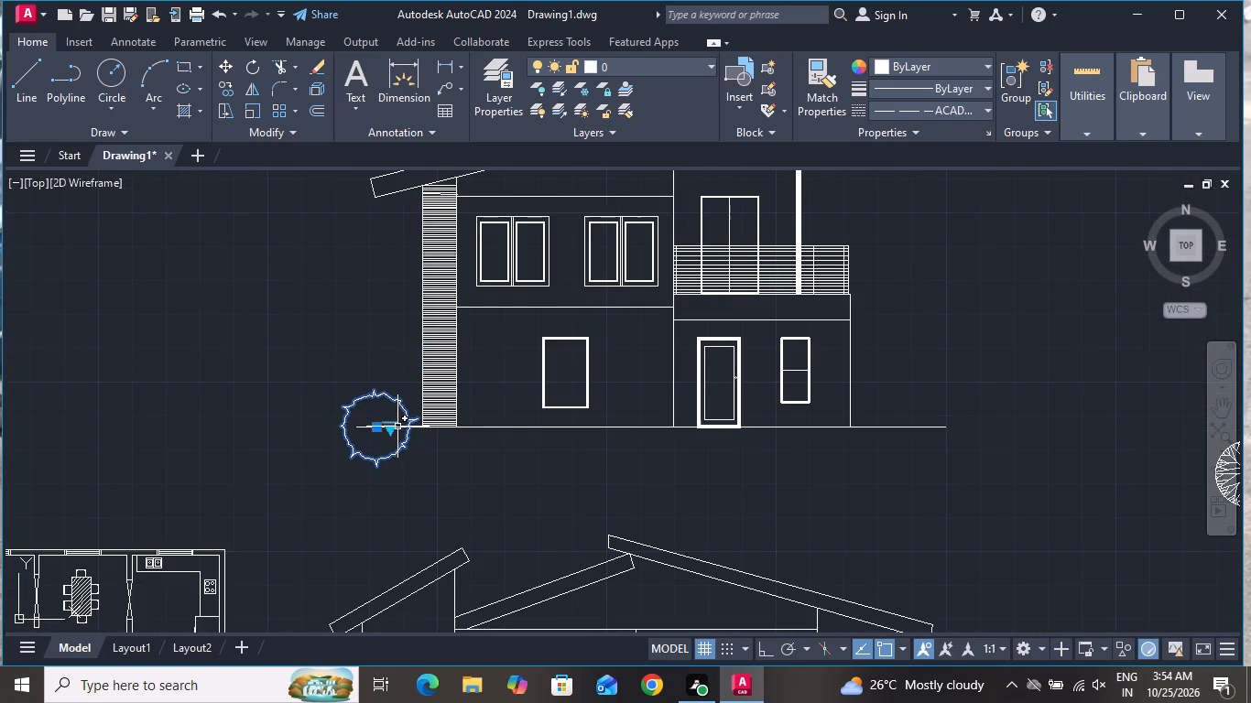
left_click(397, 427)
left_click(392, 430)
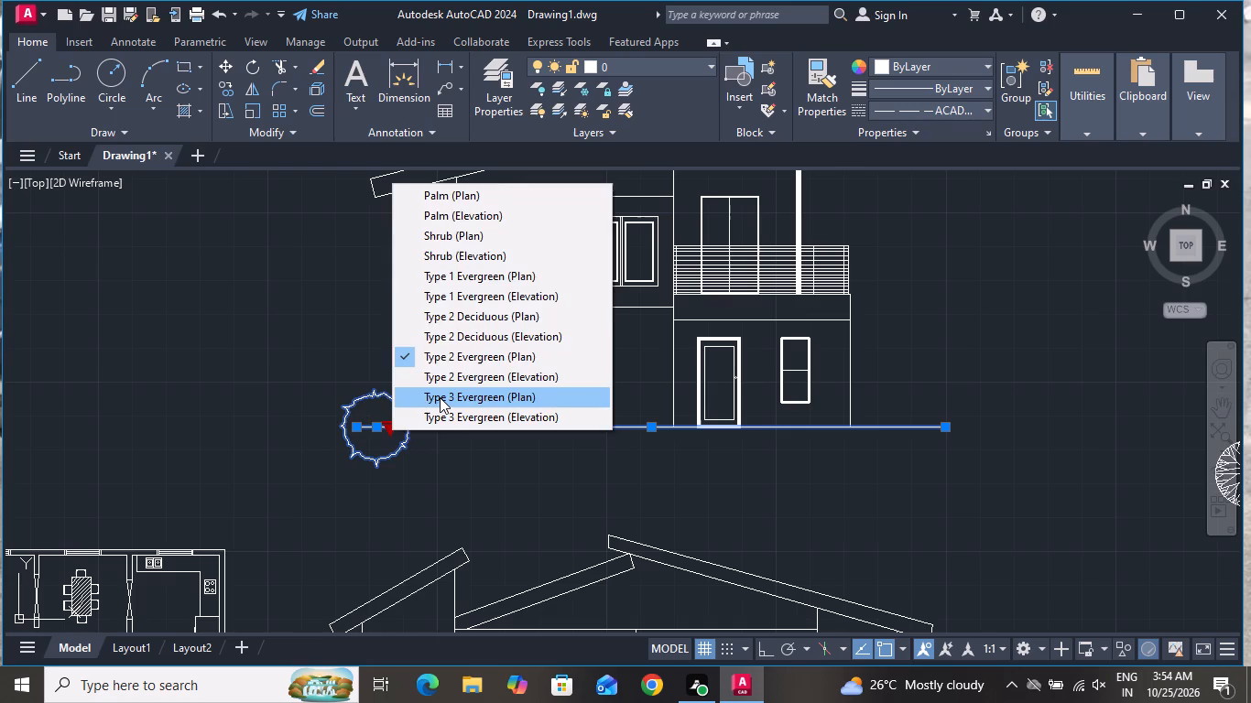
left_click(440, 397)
Switch the tree beside the upper elevation to the Type 3 Evergreen (Elevation) variant.
left_click(392, 427)
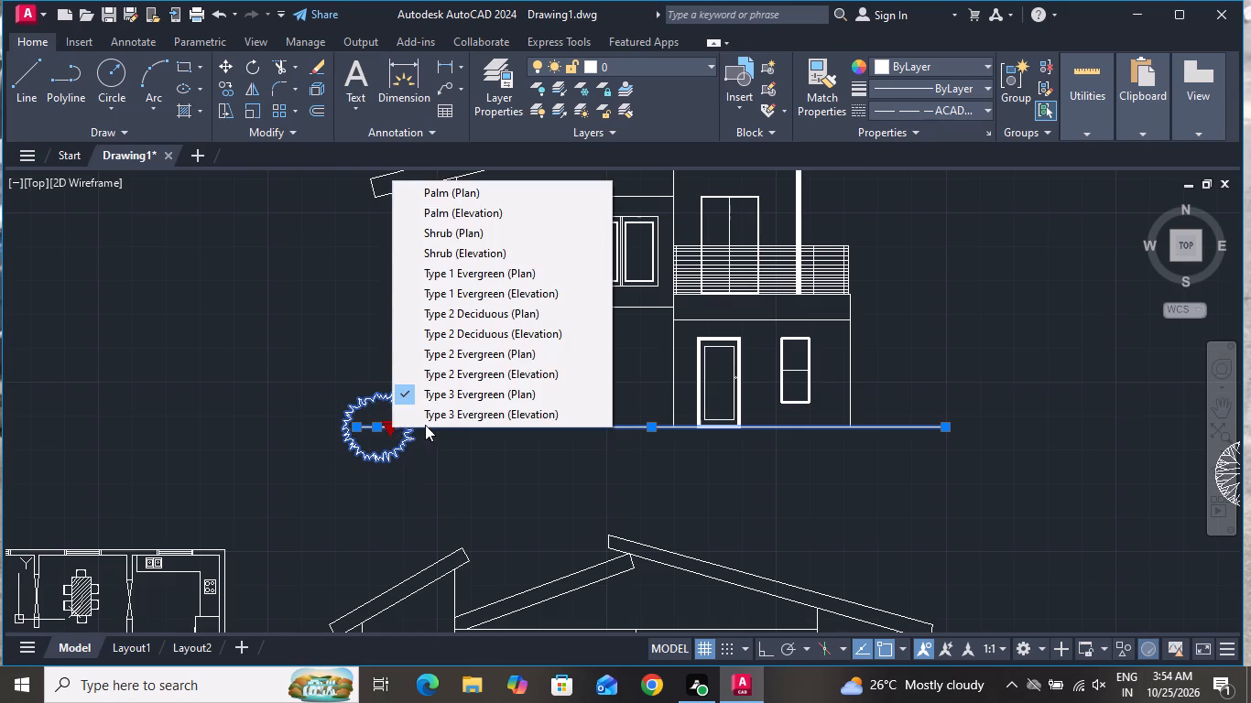
left_click(436, 417)
scroll(438, 454, "down", 1)
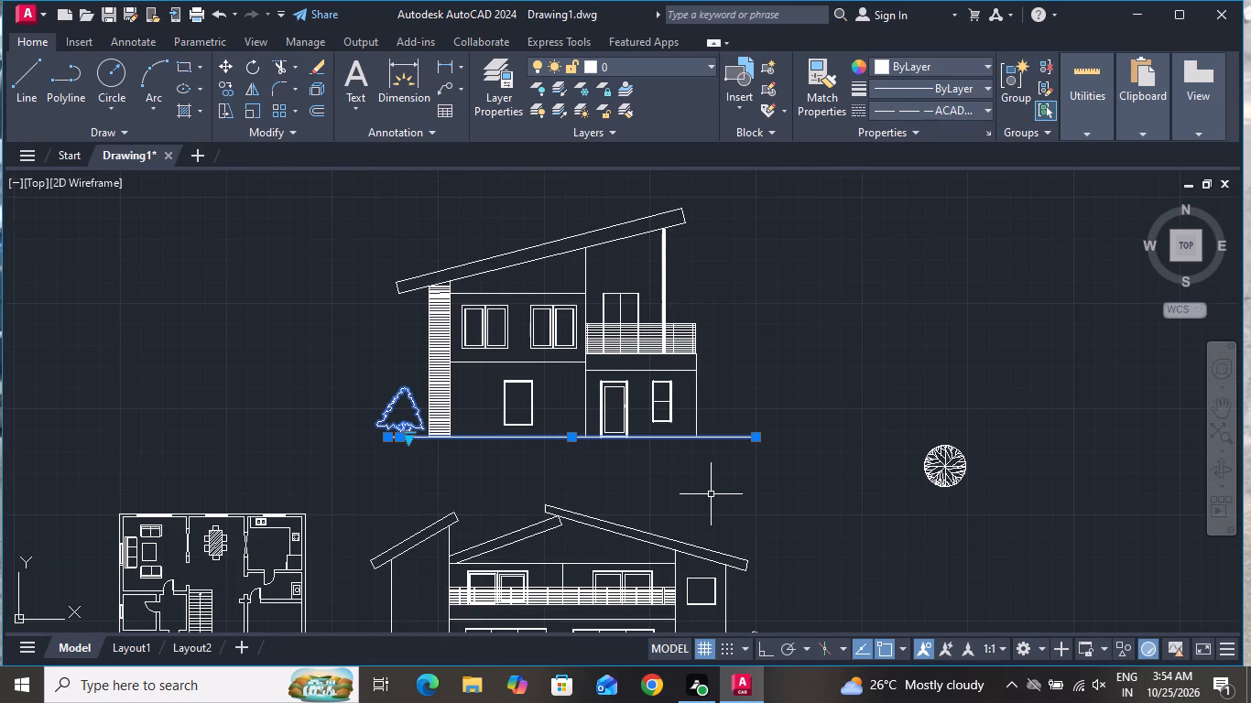
key("Escape")
Copy the whole upper elevation, including its tree and ground line, to the empty area at its upper right.
scroll(713, 492, "down", 1)
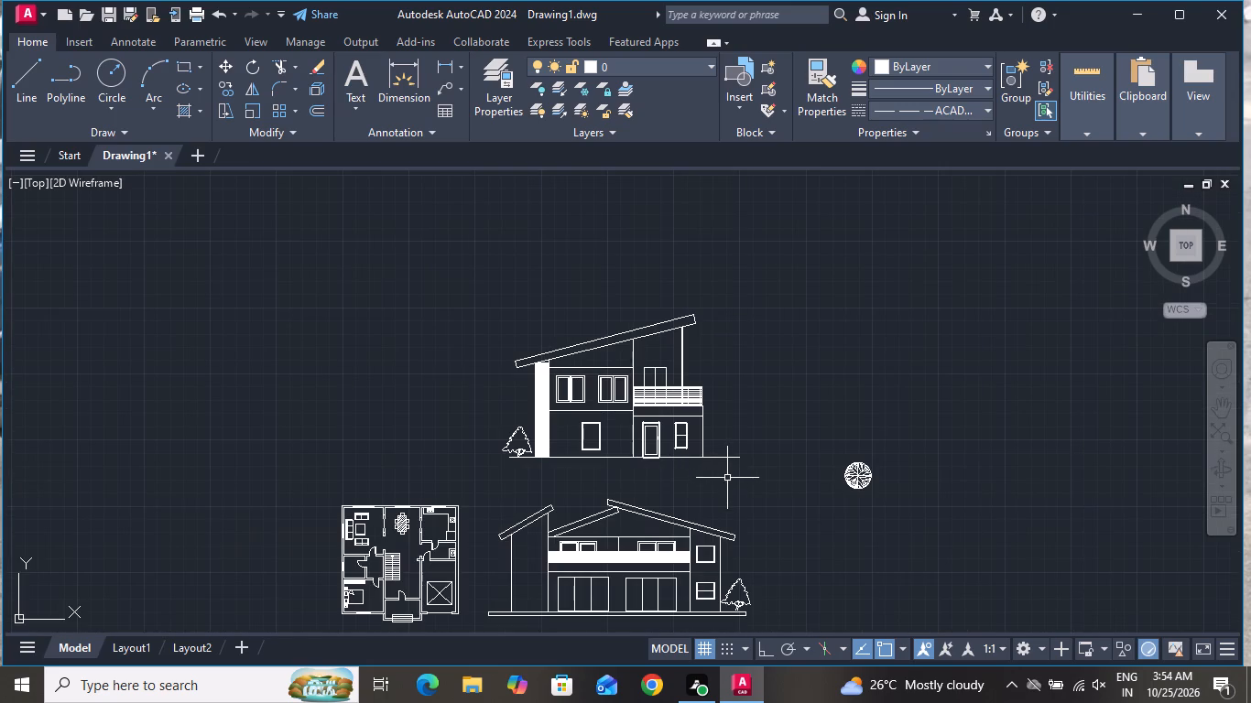
scroll(730, 474, "down", 1)
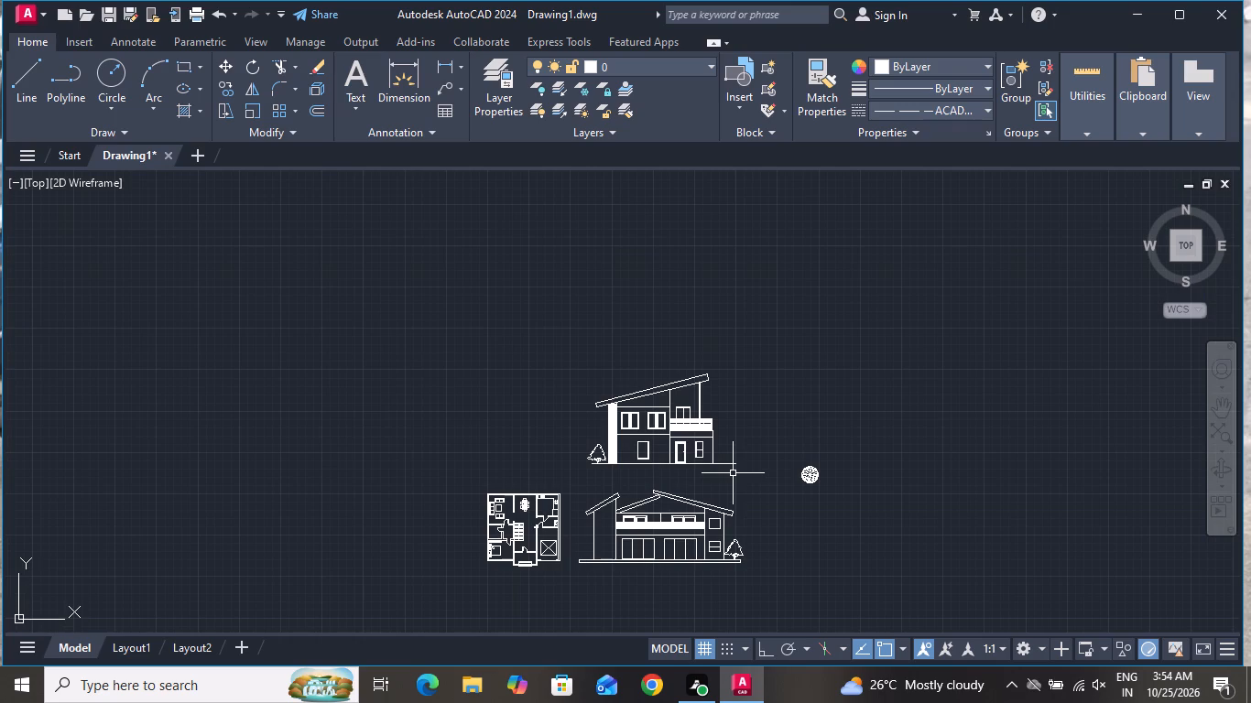
scroll(735, 360, "up", 2)
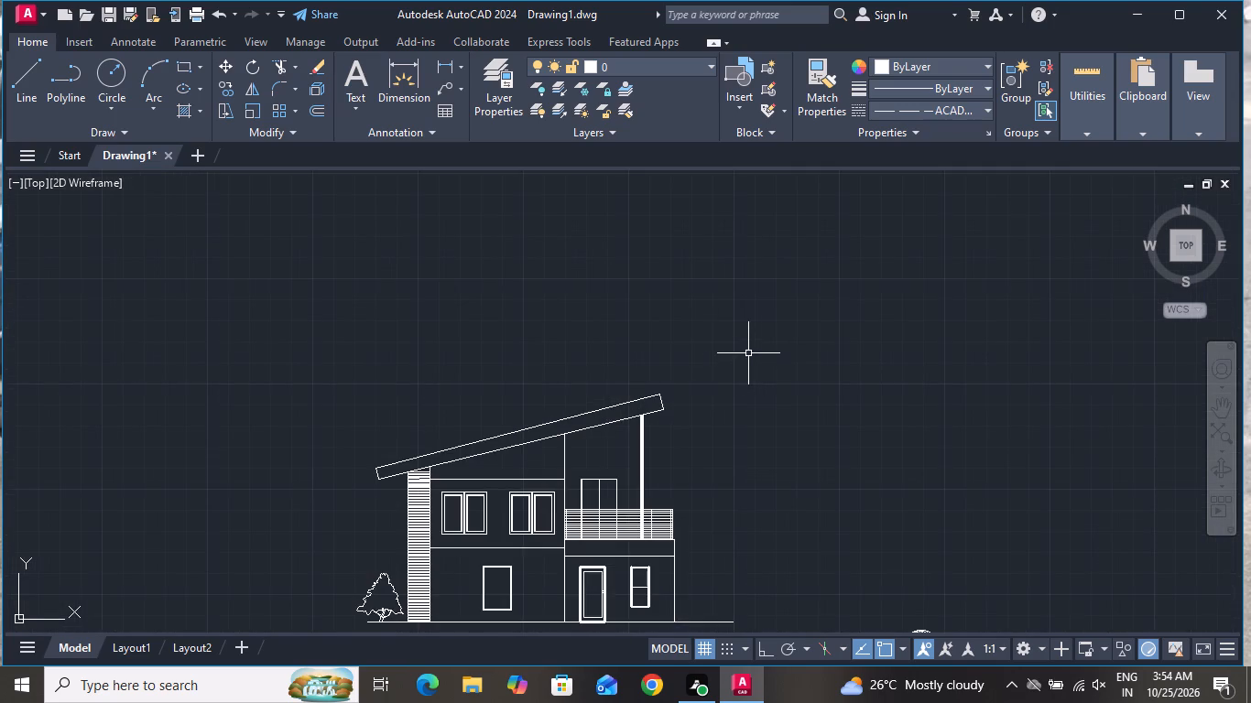
scroll(752, 341, "down", 2)
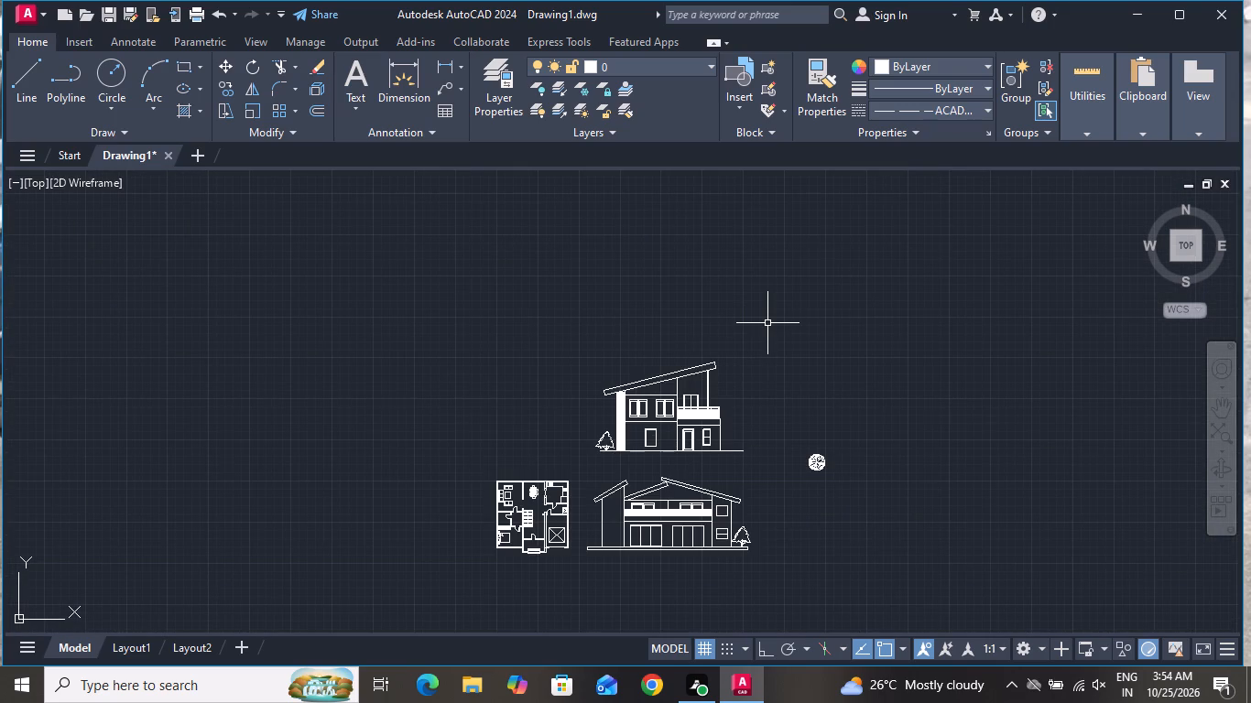
left_click(768, 319)
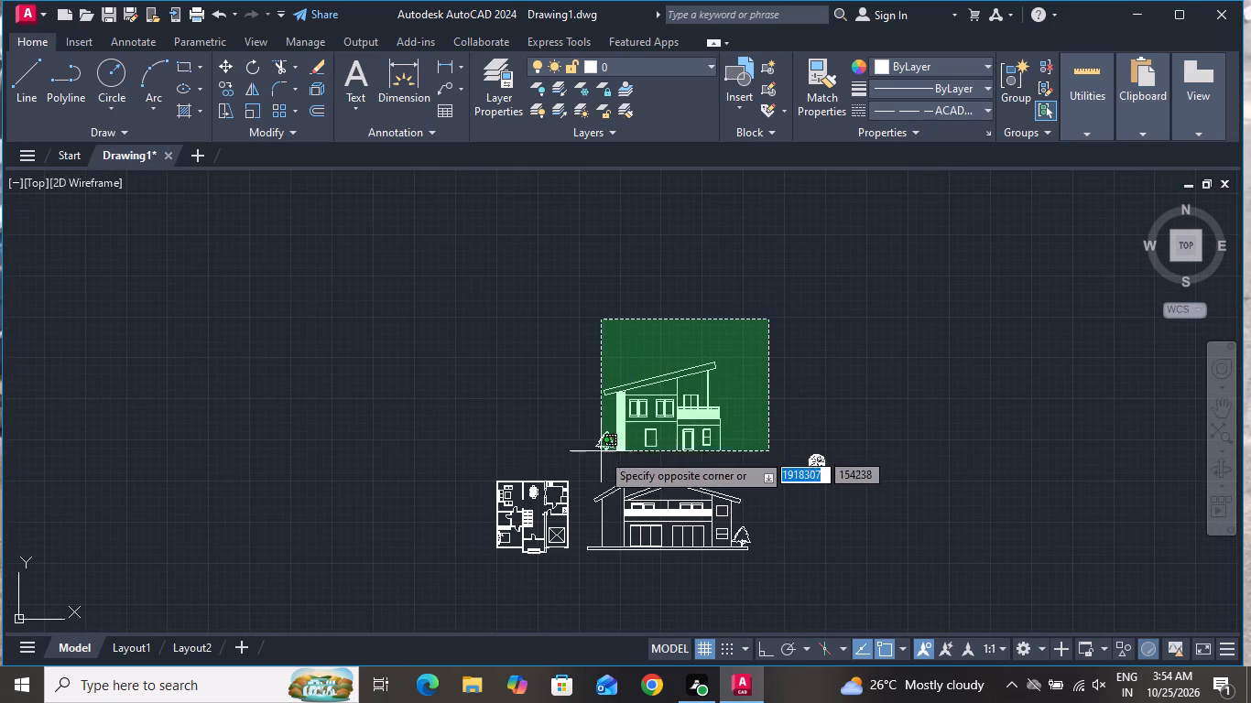
left_click(583, 463)
left_click(223, 91)
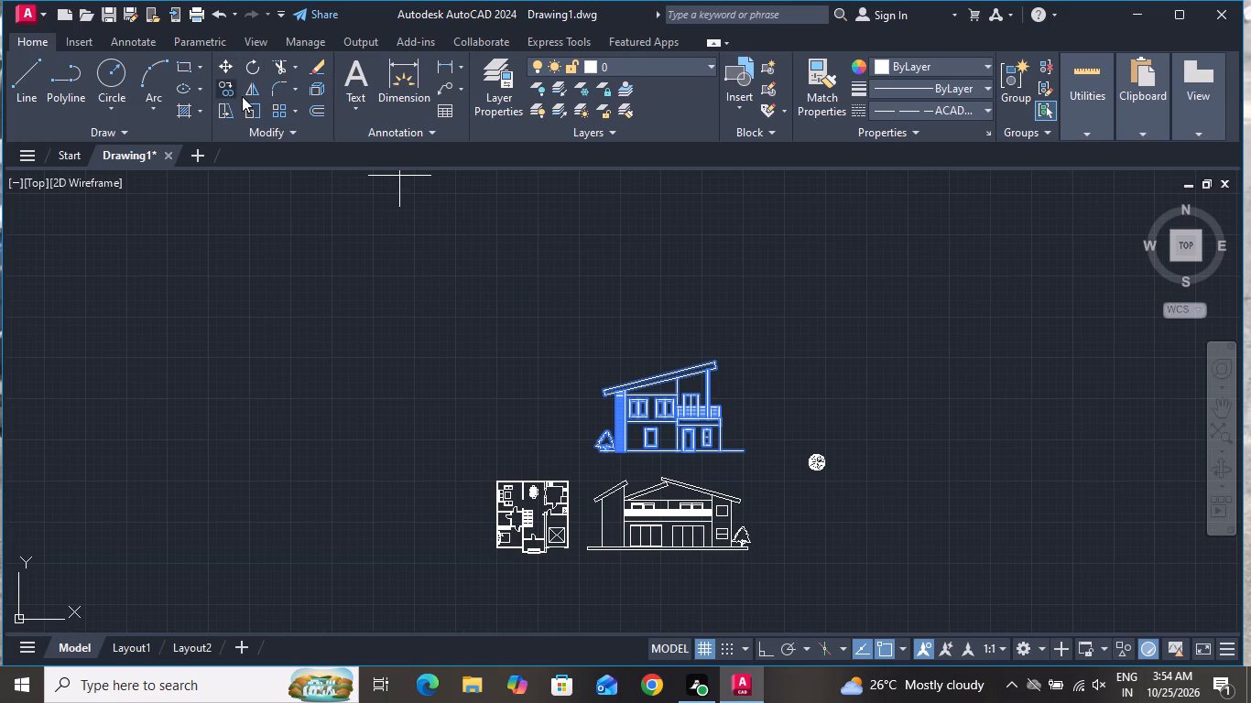
left_click(641, 457)
left_click(850, 395)
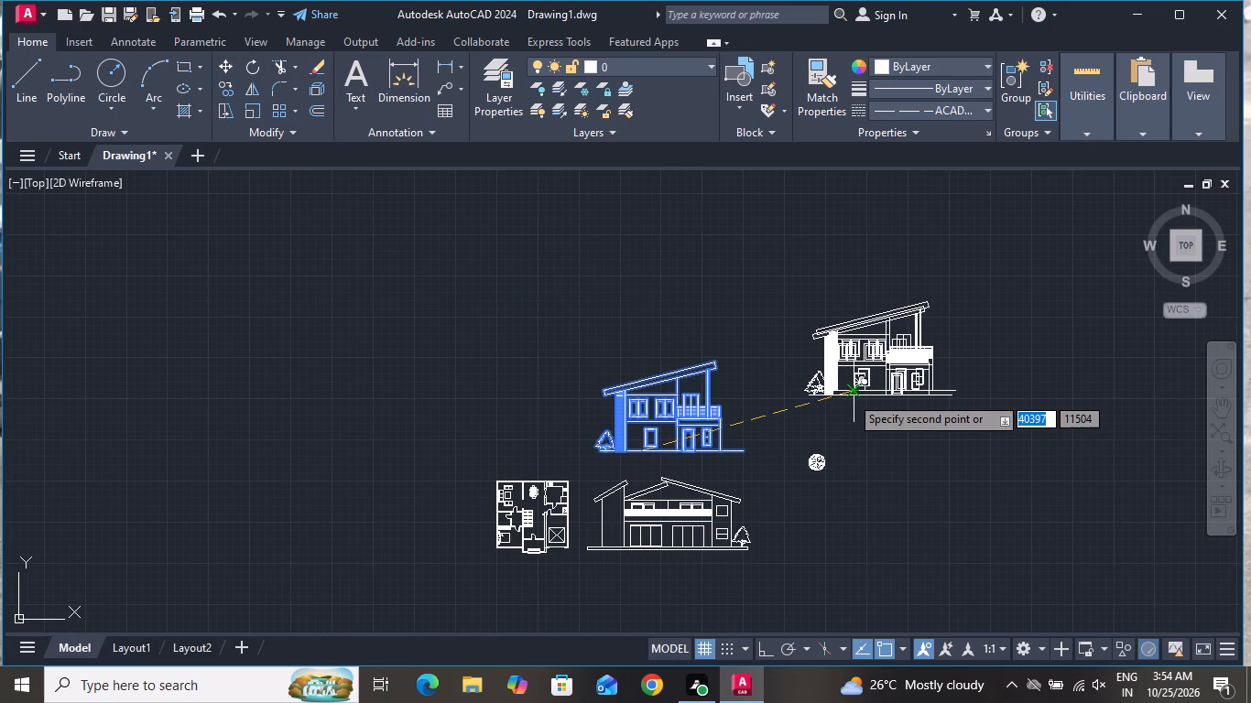
right_click(849, 396)
left_click(895, 418)
Move the copied elevation to open space well above and left of the other drawings.
left_click(984, 283)
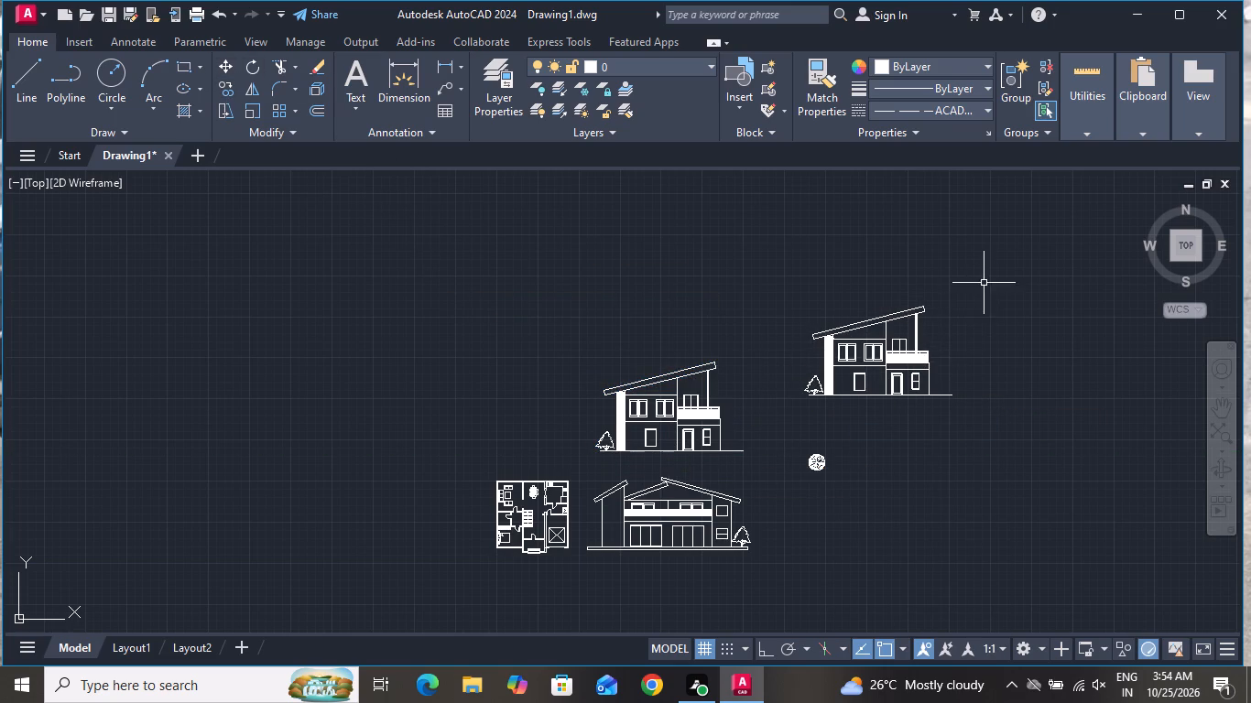
left_click(783, 425)
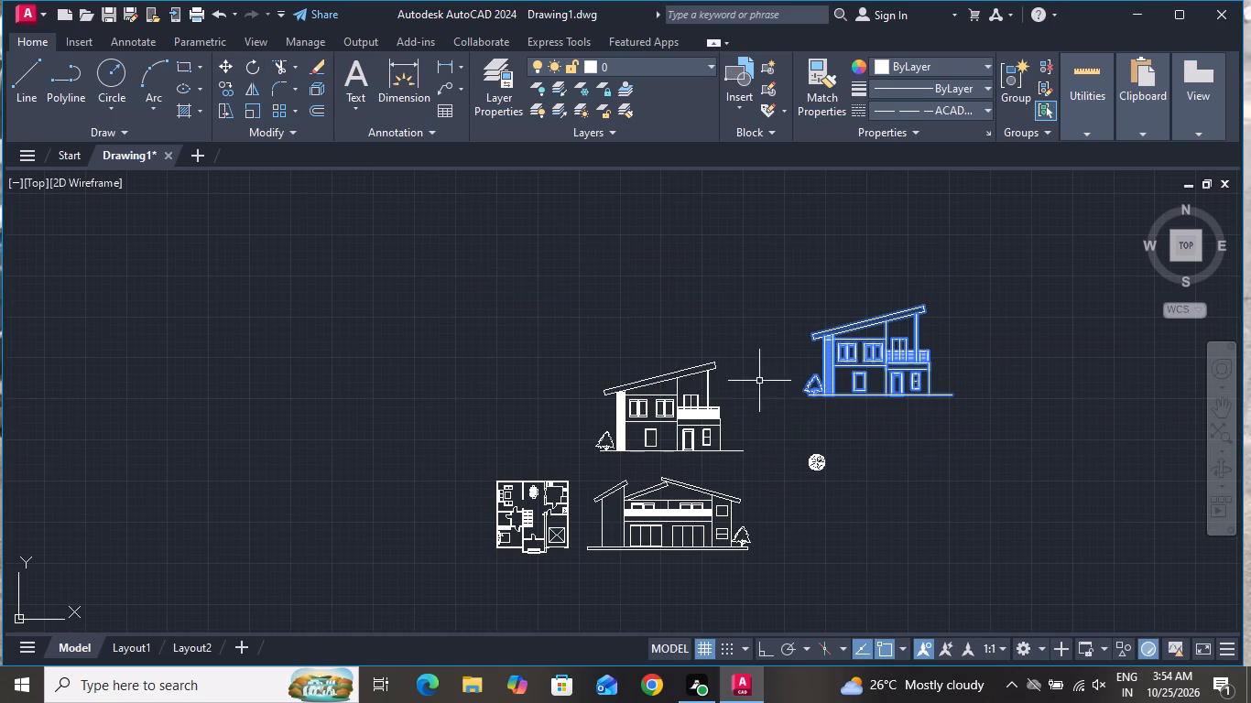
scroll(747, 380, "up", 2)
scroll(745, 380, "down", 2)
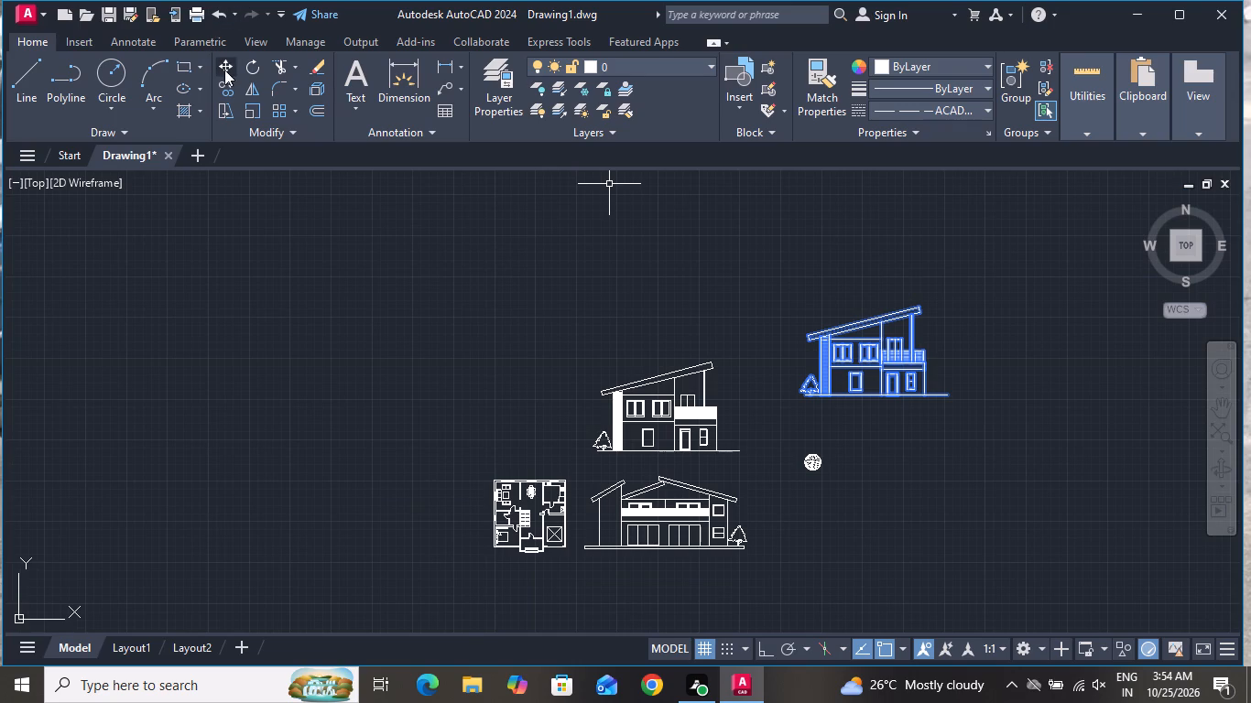
left_click(224, 70)
left_click(853, 433)
scroll(469, 440, "down", 2)
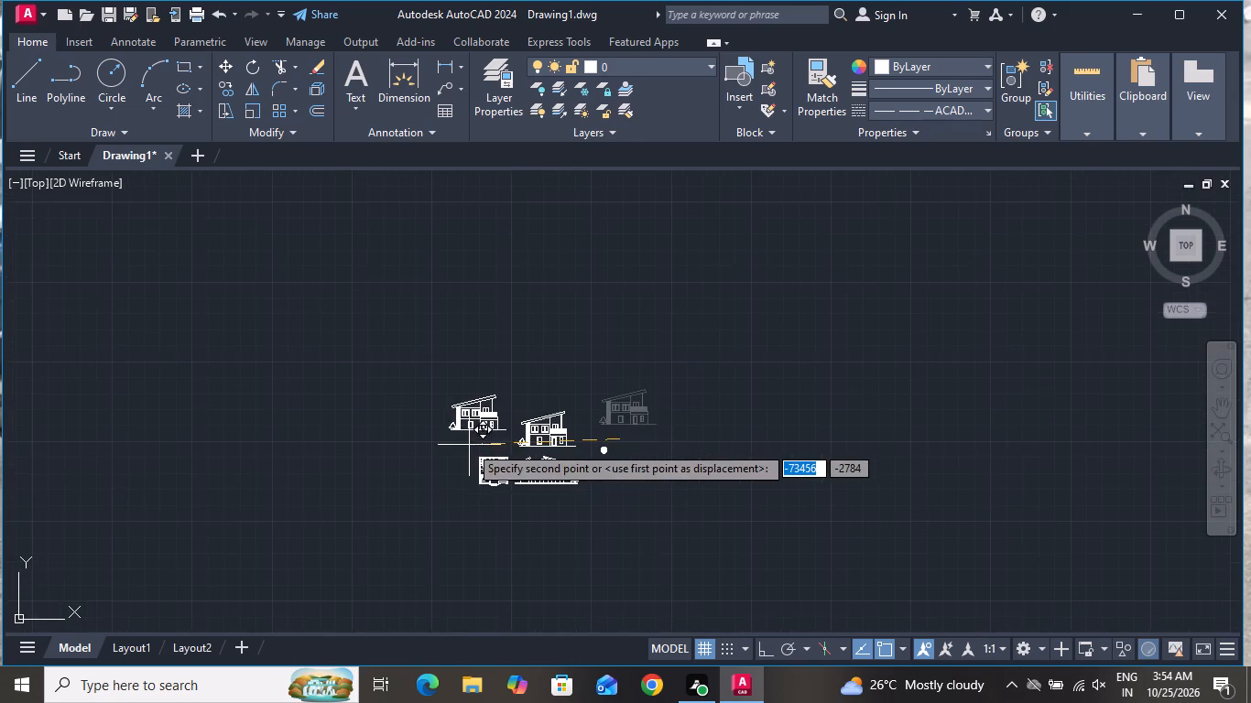
scroll(474, 453, "down", 1)
left_click(443, 272)
Mirror the copied elevation about a vertical line at its tree's outer edge, with Ortho on, keeping the source.
scroll(457, 236, "up", 2)
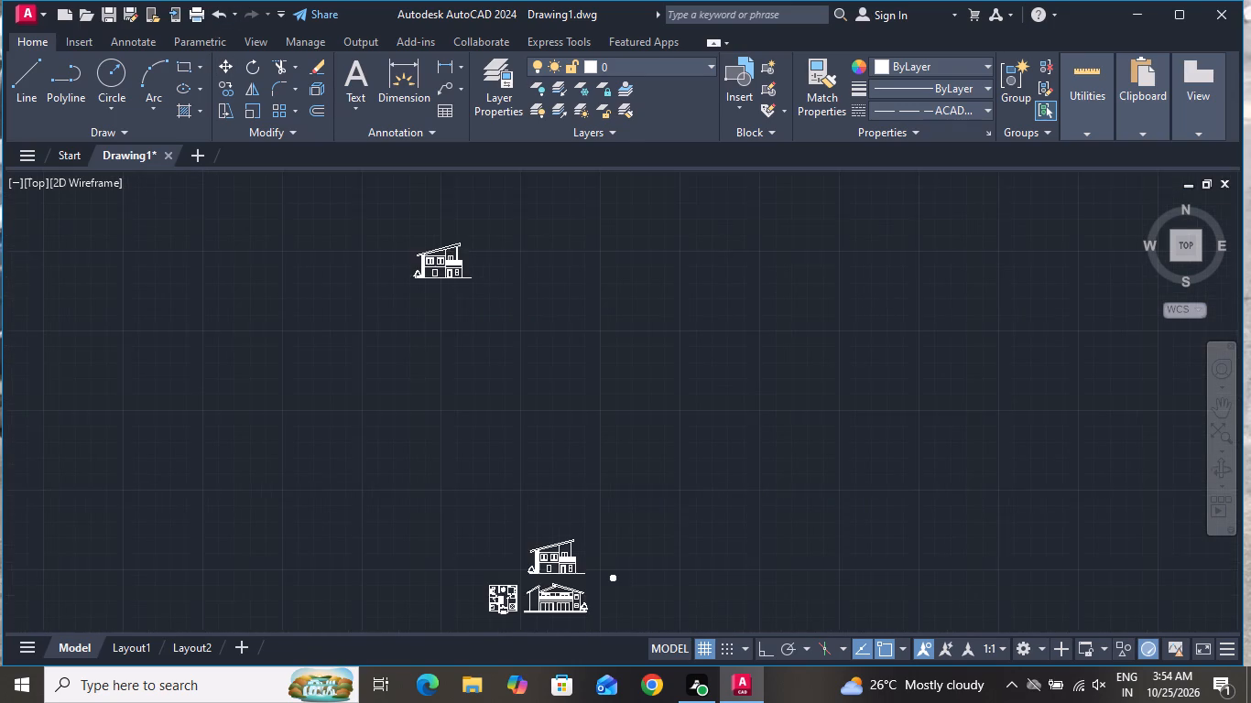
left_click(514, 218)
left_click(374, 330)
scroll(484, 320, "down", 1)
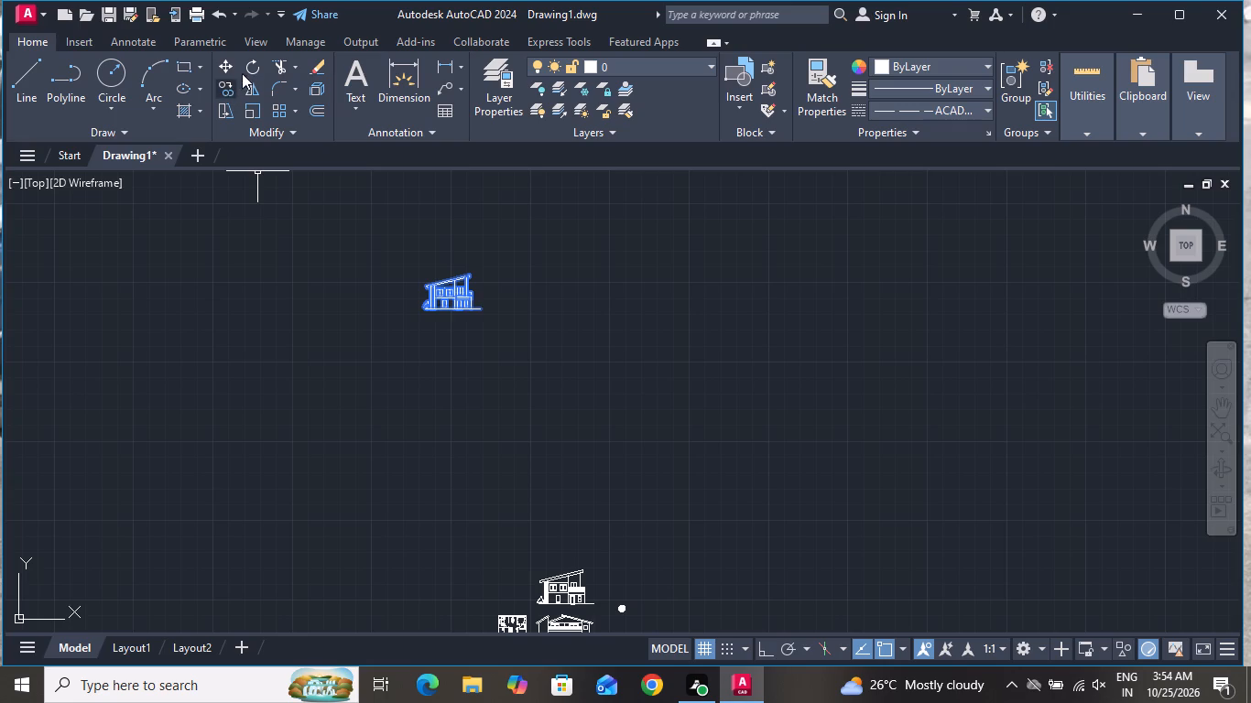
type("MI")
key("space")
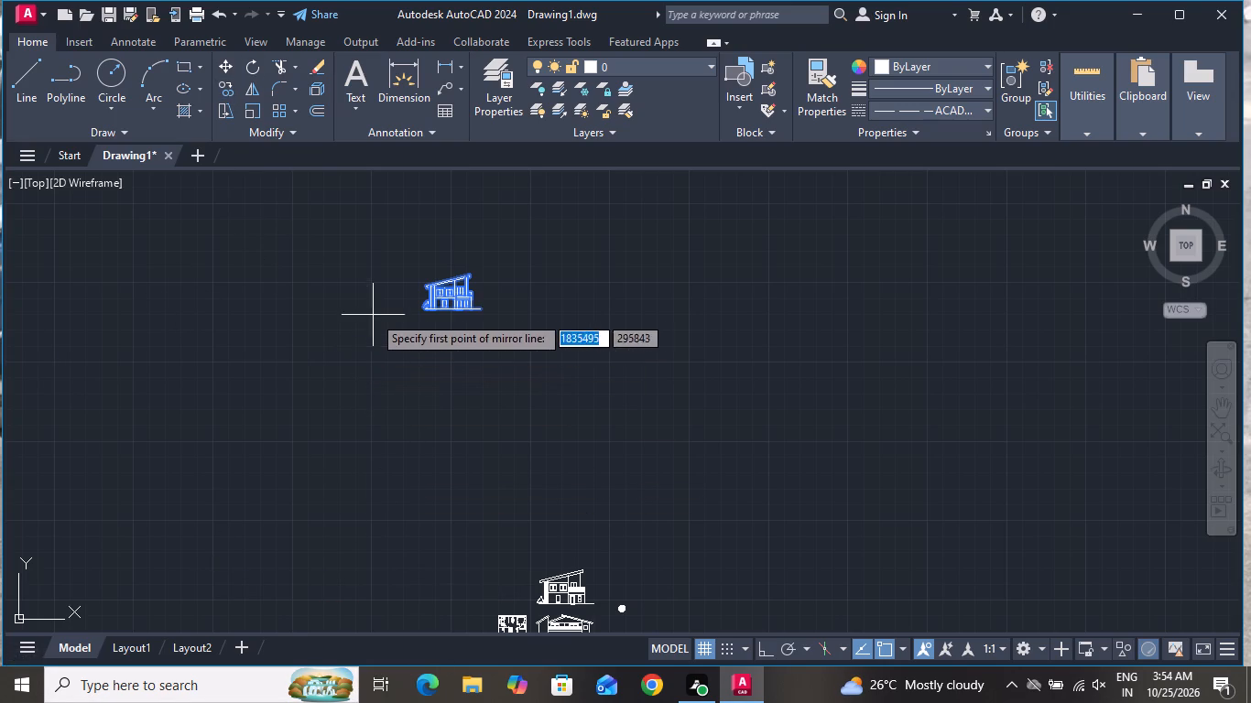
scroll(379, 301, "up", 2)
scroll(452, 319, "up", 1)
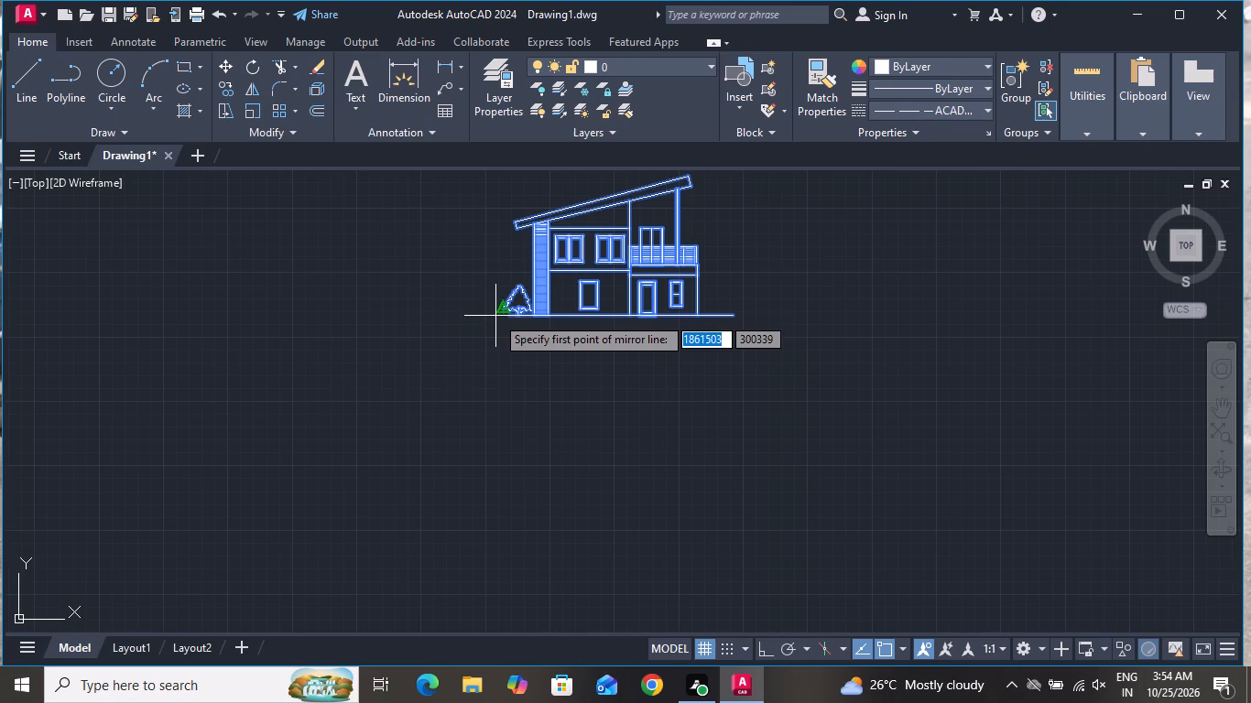
left_click(498, 319)
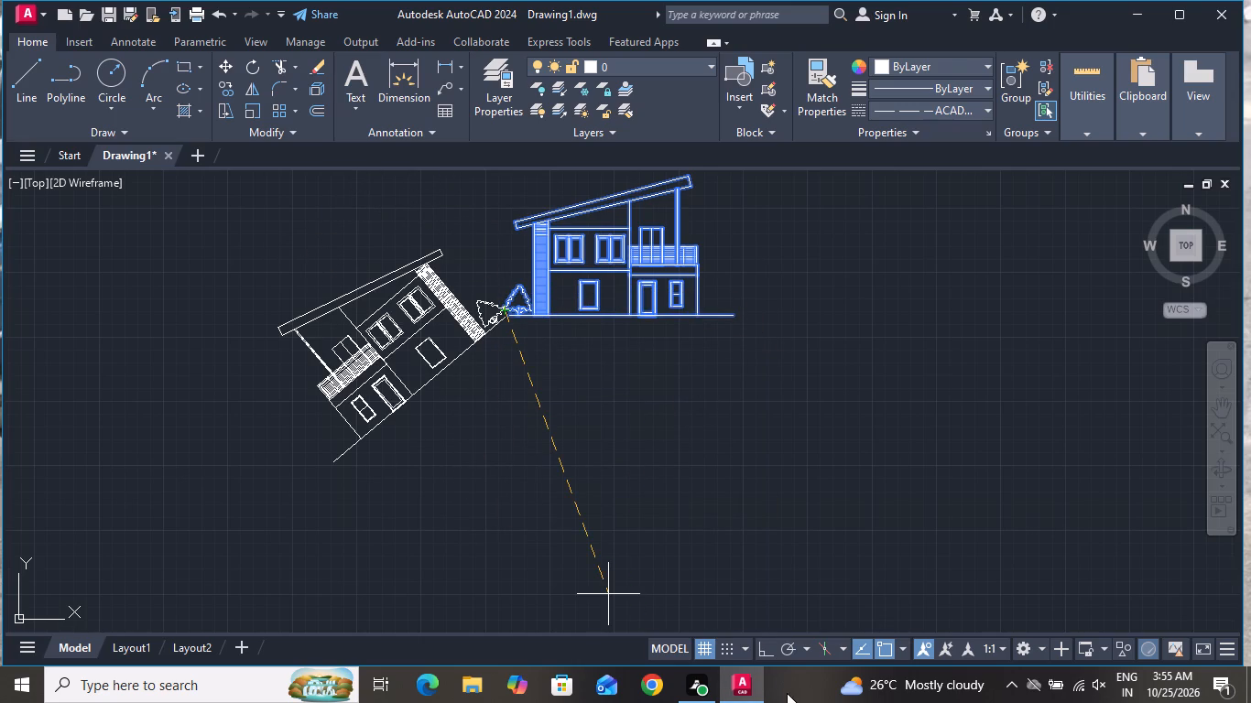
left_click(761, 656)
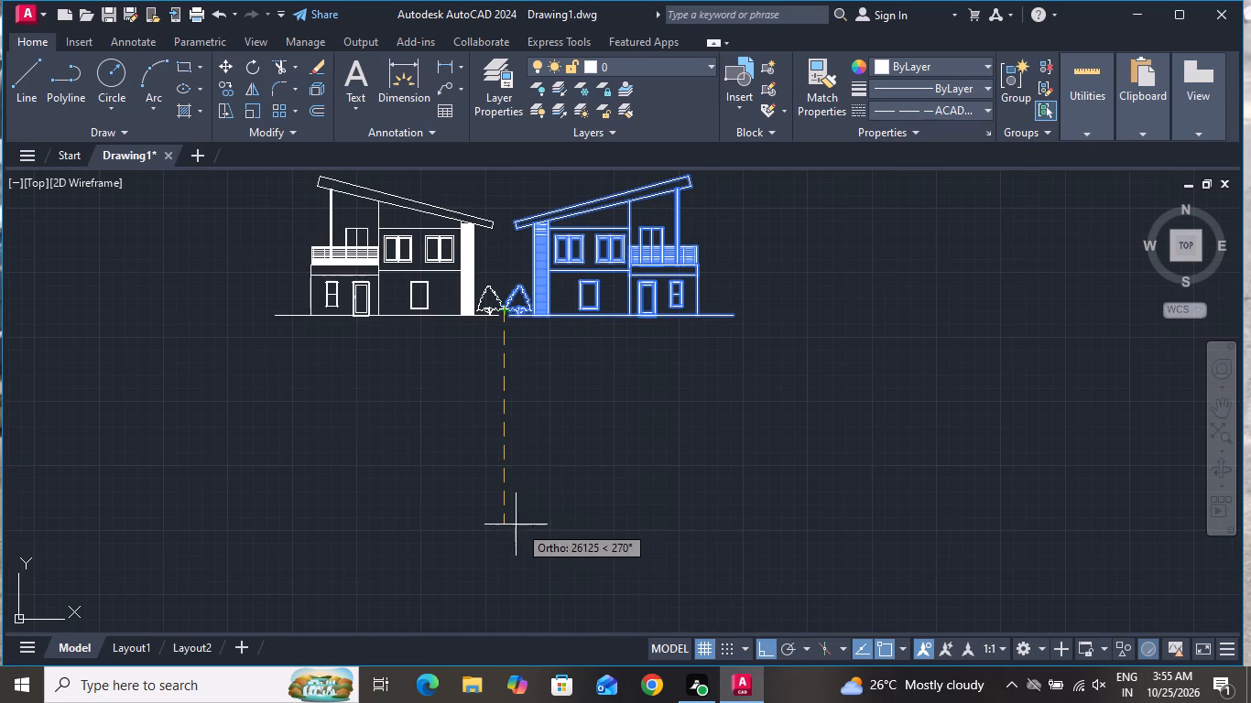
left_click(513, 525)
left_click_drag(560, 590, 513, 526)
Delete the unmirrored source elevation, leaving only the mirrored one with its tree.
scroll(454, 229, "up", 1)
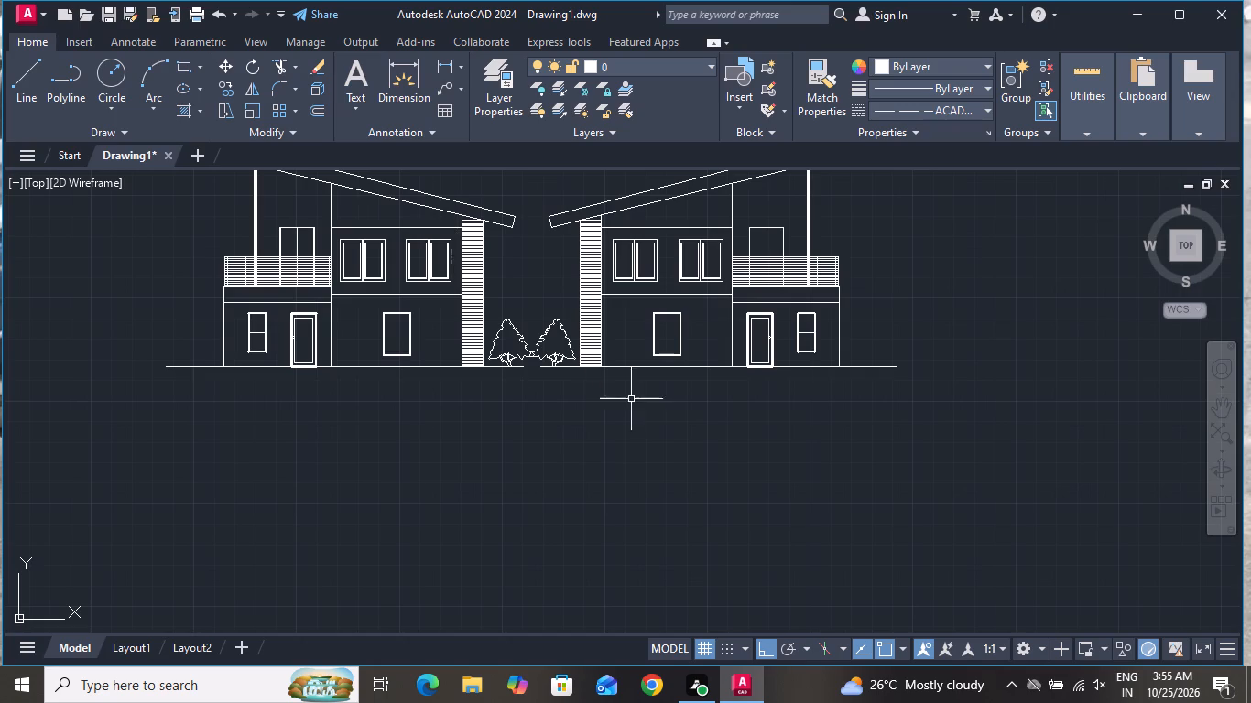
scroll(670, 373, "down", 3)
scroll(700, 310, "up", 1)
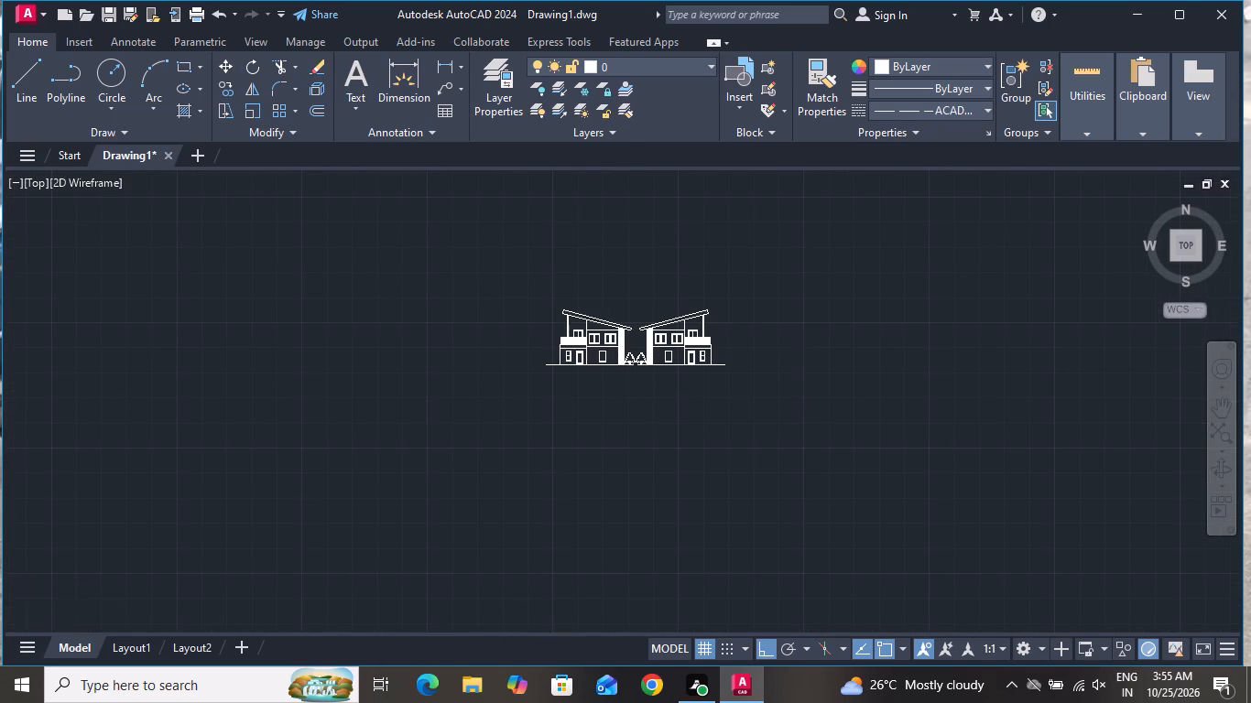
scroll(700, 310, "up", 2)
left_click(837, 278)
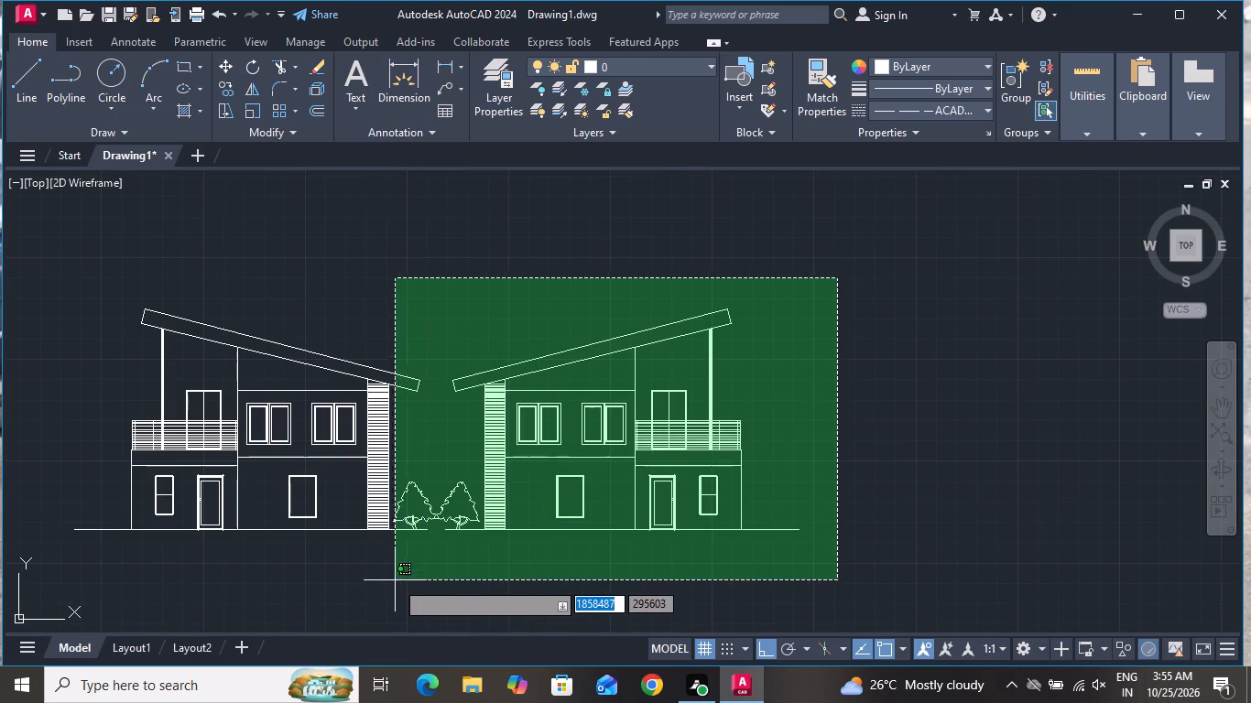
left_click(442, 575)
key("Delete")
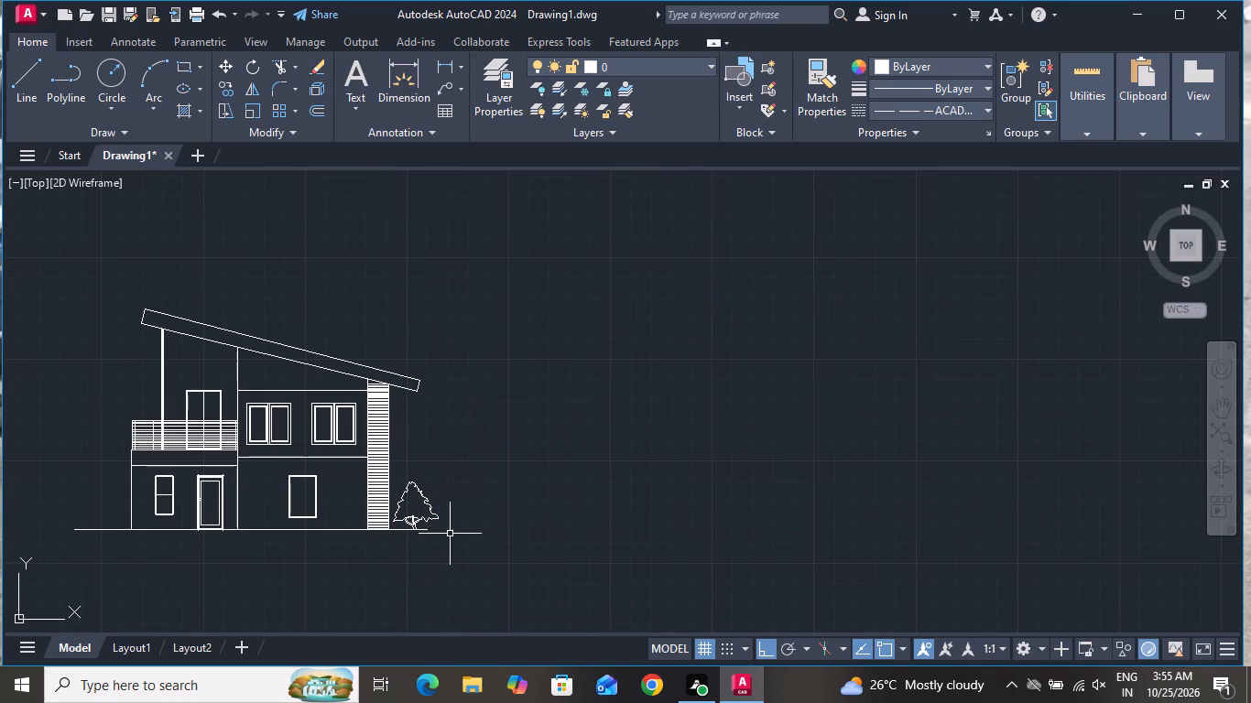
Move the mirrored elevation, with Ortho off, to the right of the original upper elevation at roughly the same ground level.
scroll(746, 333, "down", 4)
left_click_drag(759, 323, 861, 263)
left_click(901, 367)
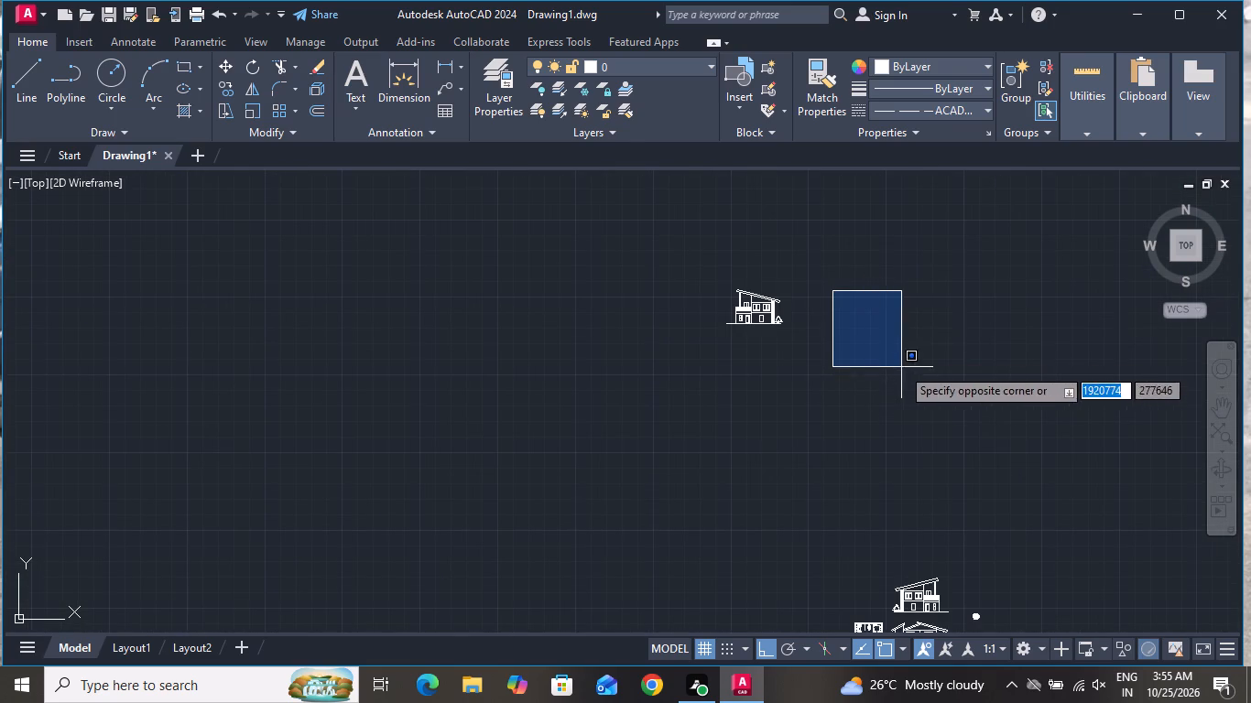
left_click(836, 259)
left_click(660, 375)
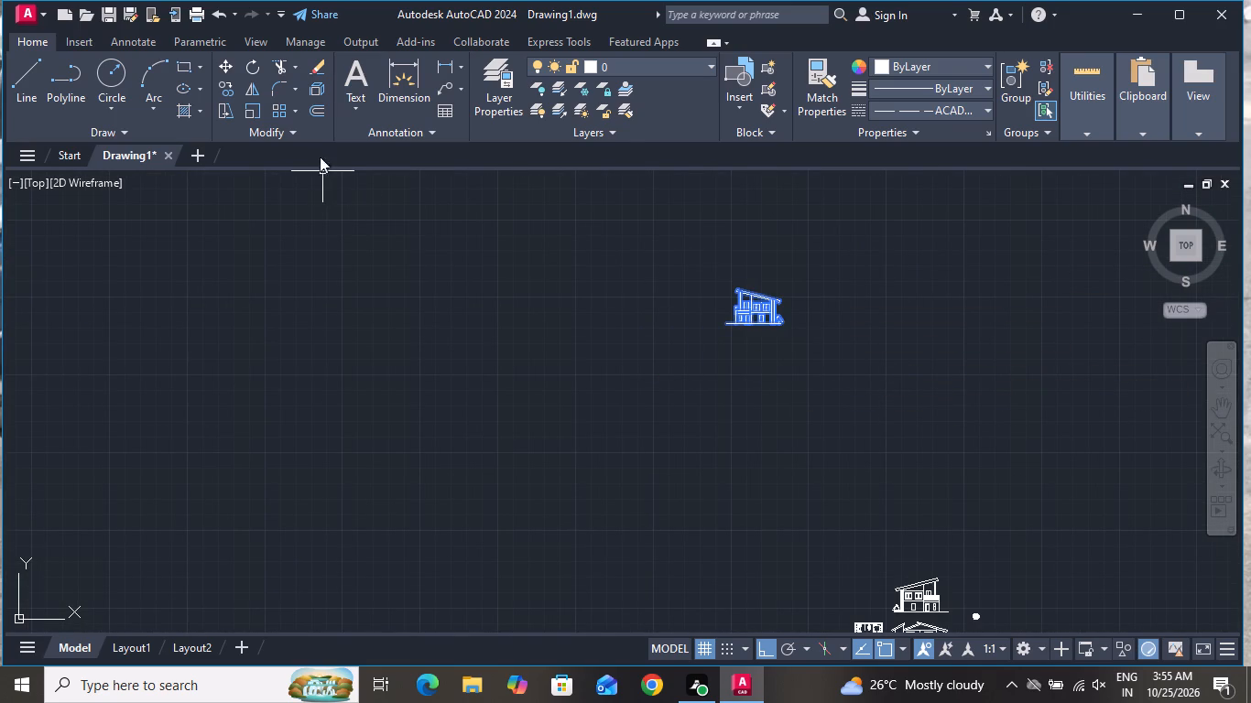
left_click(218, 63)
left_click(783, 299)
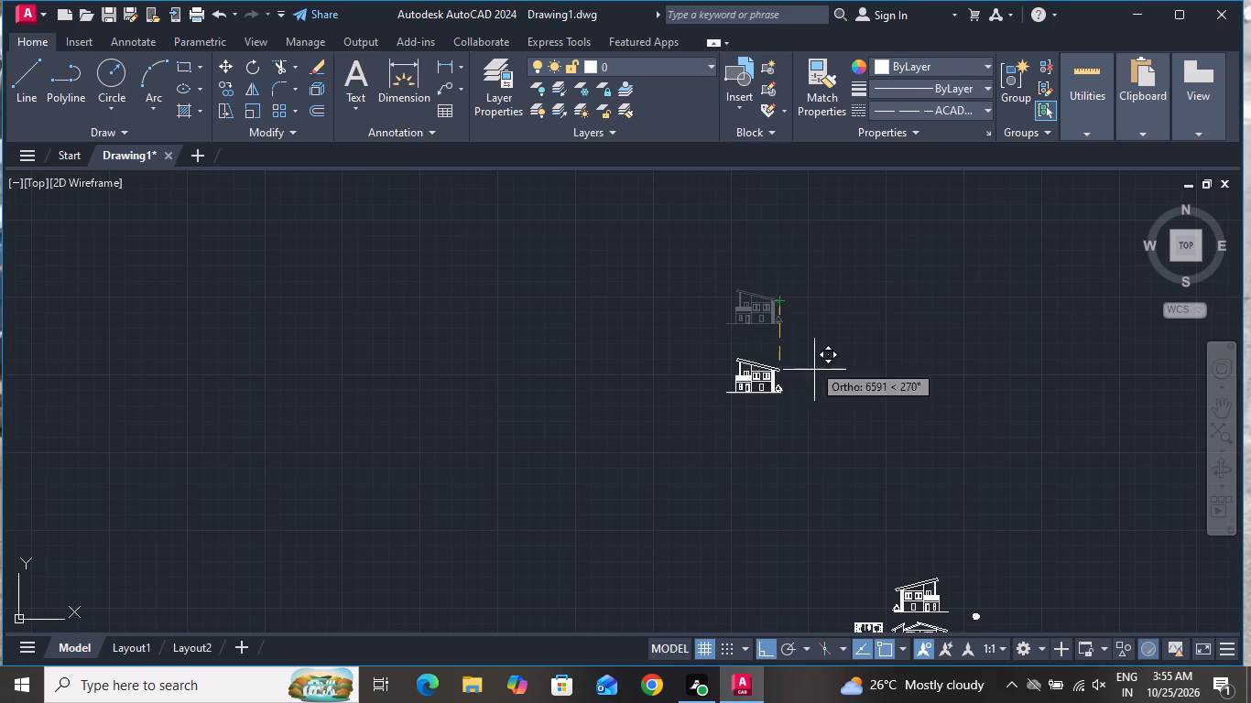
scroll(907, 515, "down", 1)
left_click(759, 640)
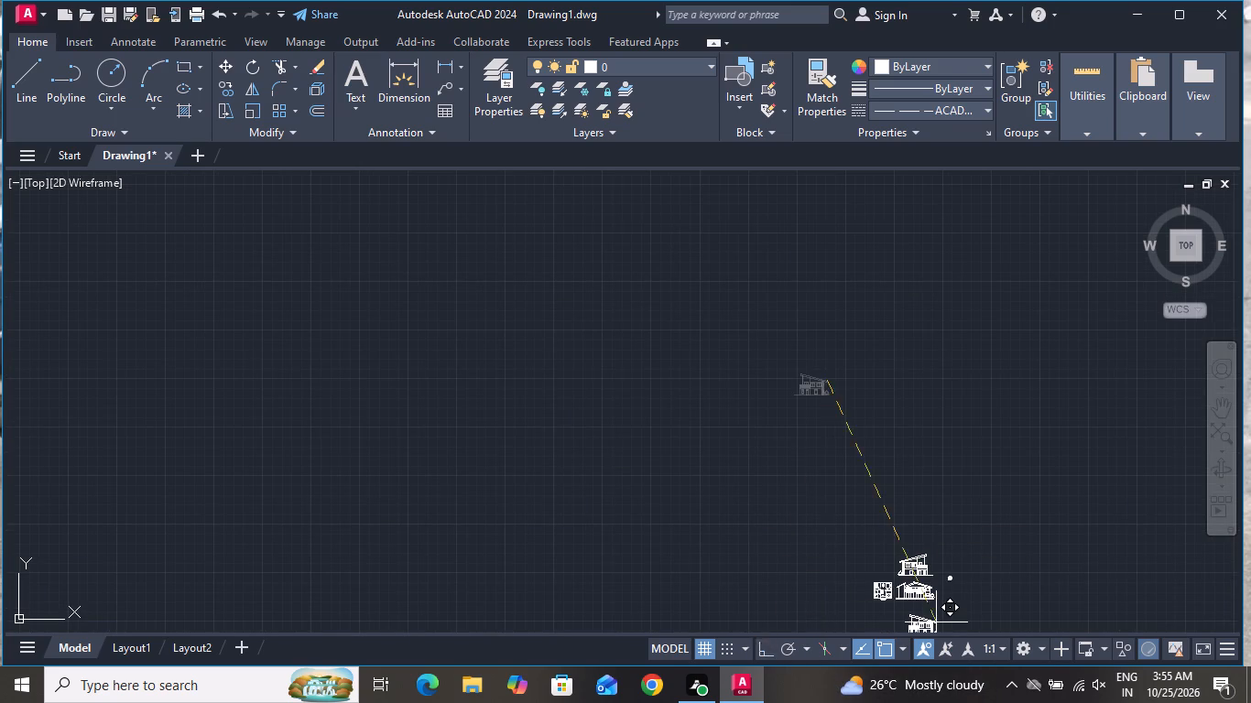
scroll(813, 541, "down", 1)
scroll(890, 580, "up", 3)
scroll(941, 478, "up", 2)
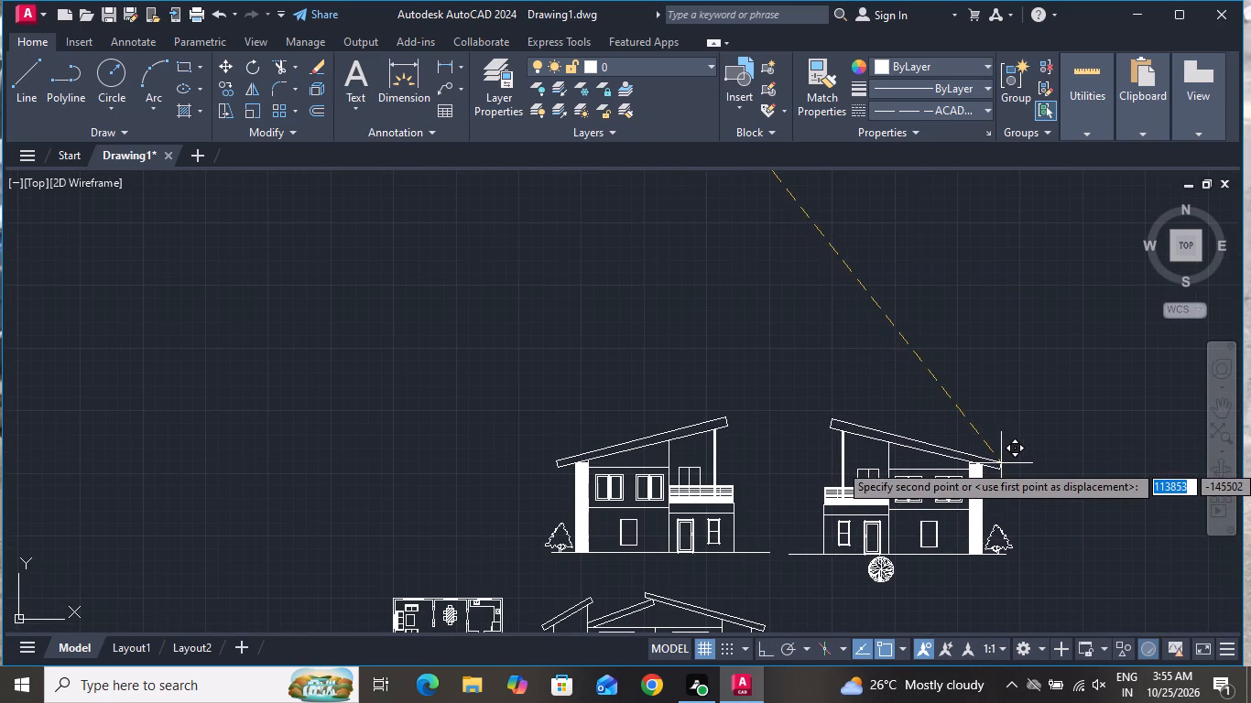
left_click(1026, 457)
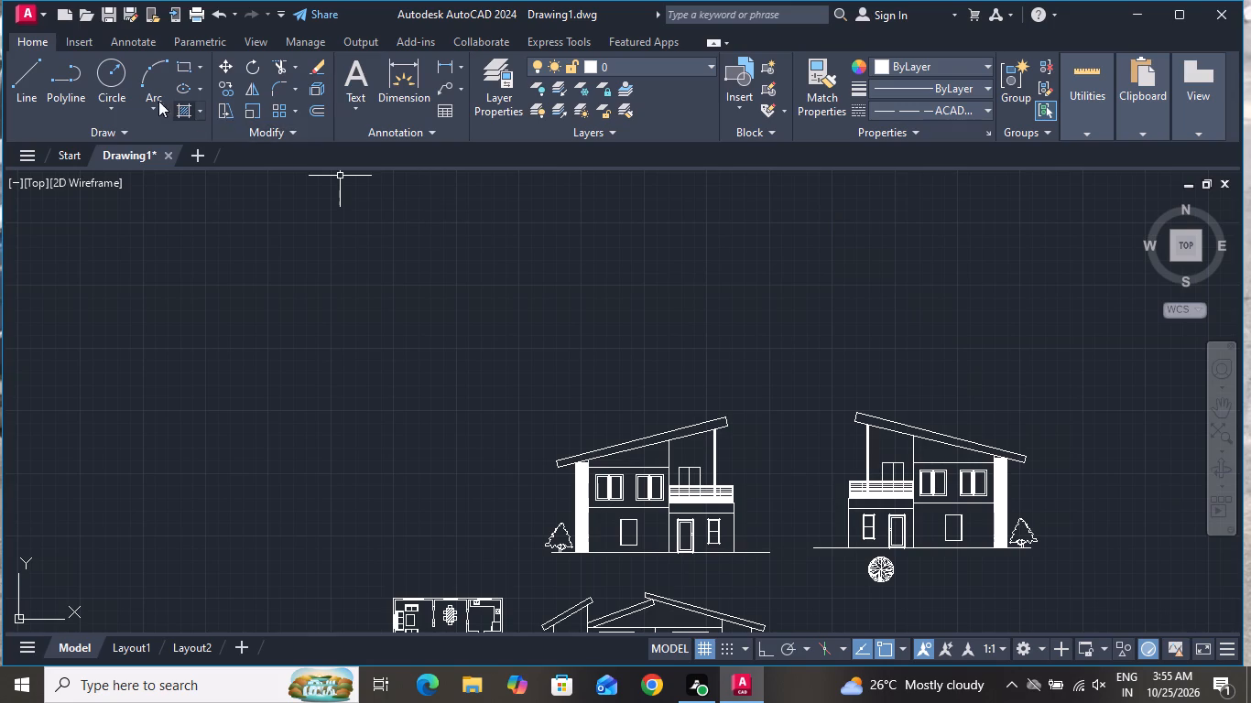
Add the multiline text GROUND FLOOR PLAN in a box about 8400 wide, just below the floor plan's entrance steps.
scroll(358, 140, "down", 2)
scroll(422, 285, "down", 2)
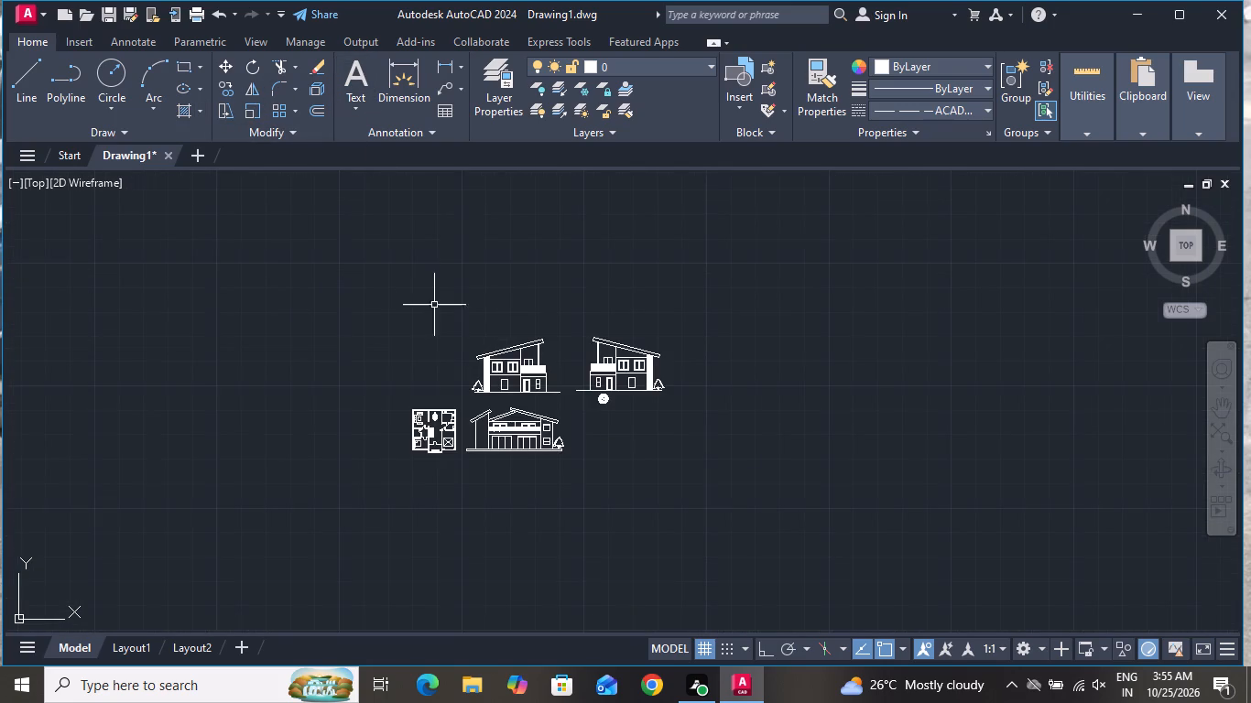
scroll(430, 526, "up", 3)
scroll(389, 234, "up", 3)
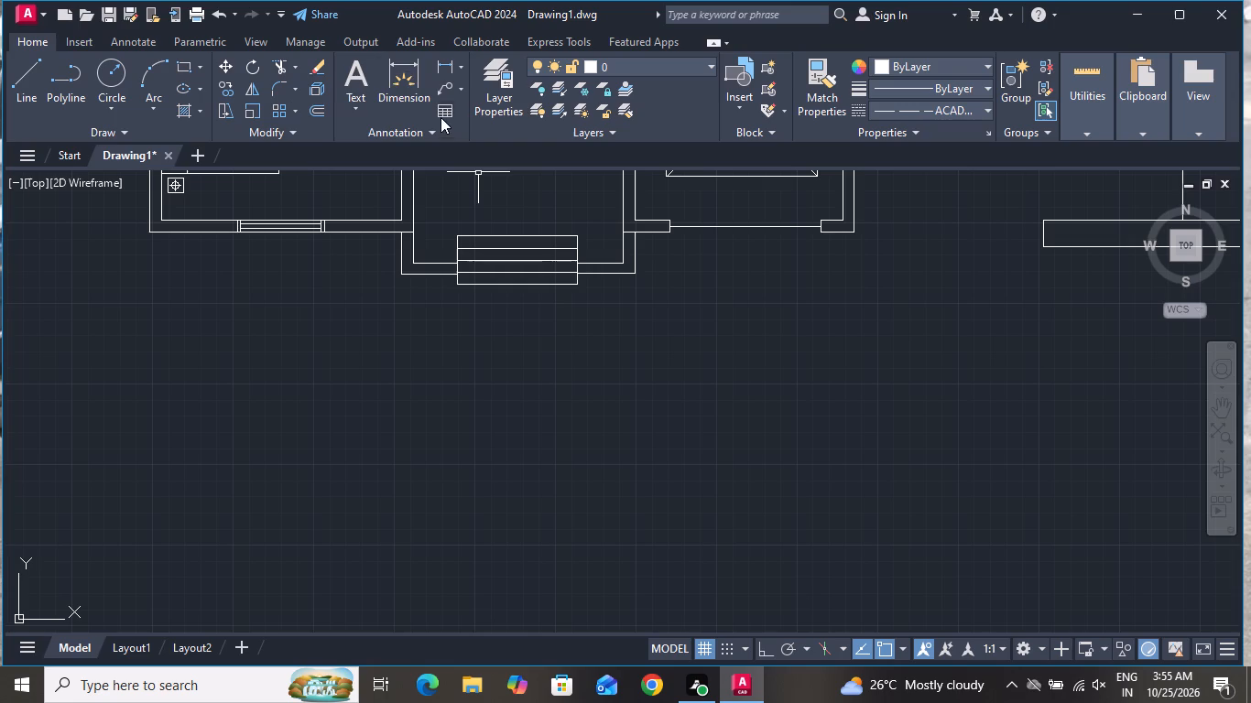
left_click(347, 78)
left_click(383, 340)
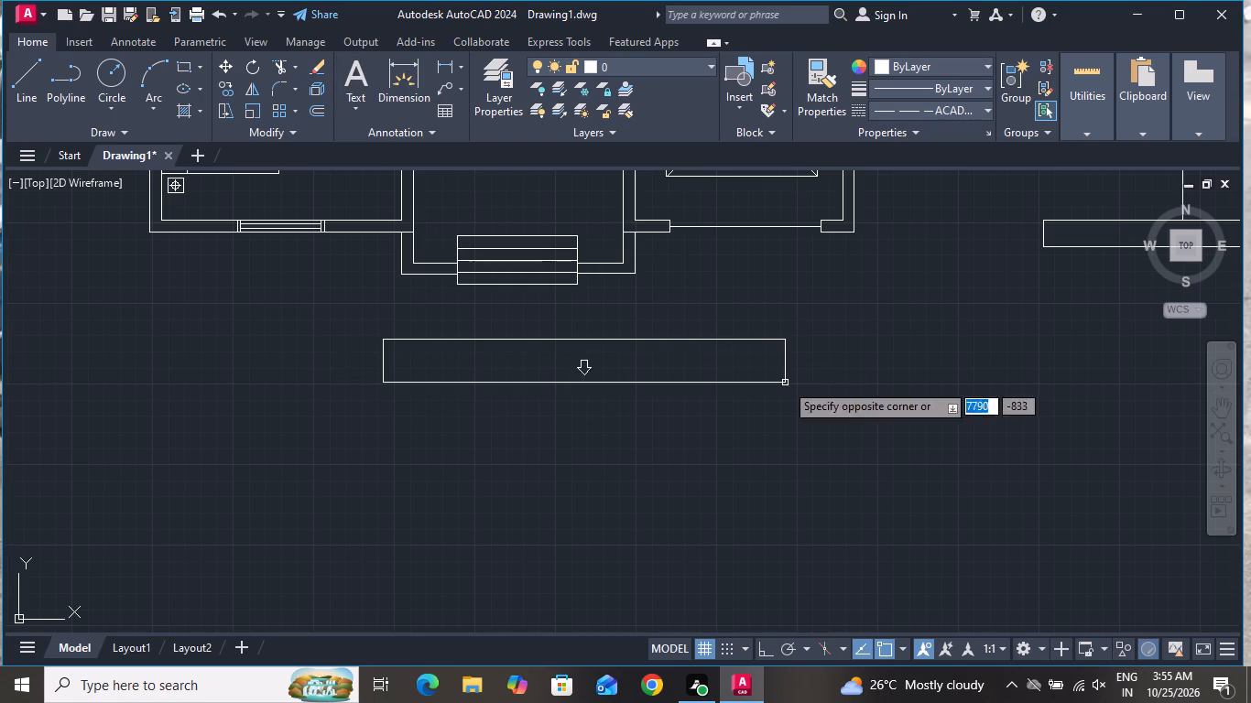
left_click(817, 383)
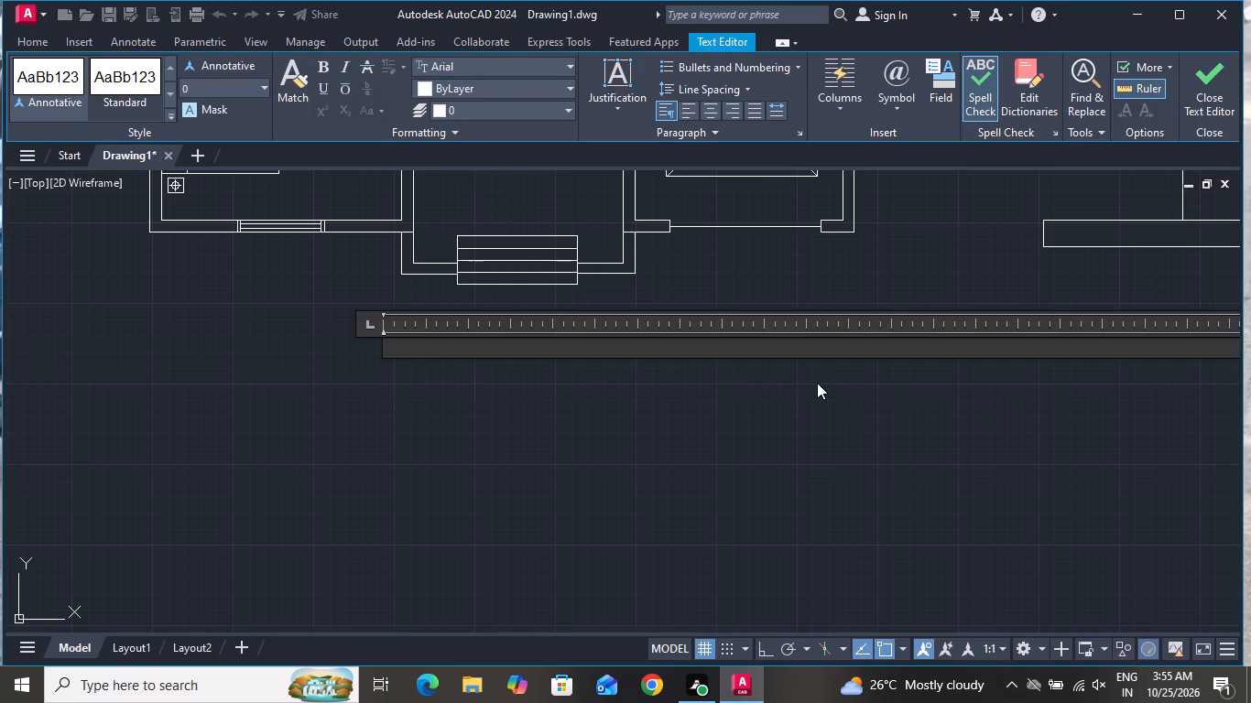
type("GROUN")
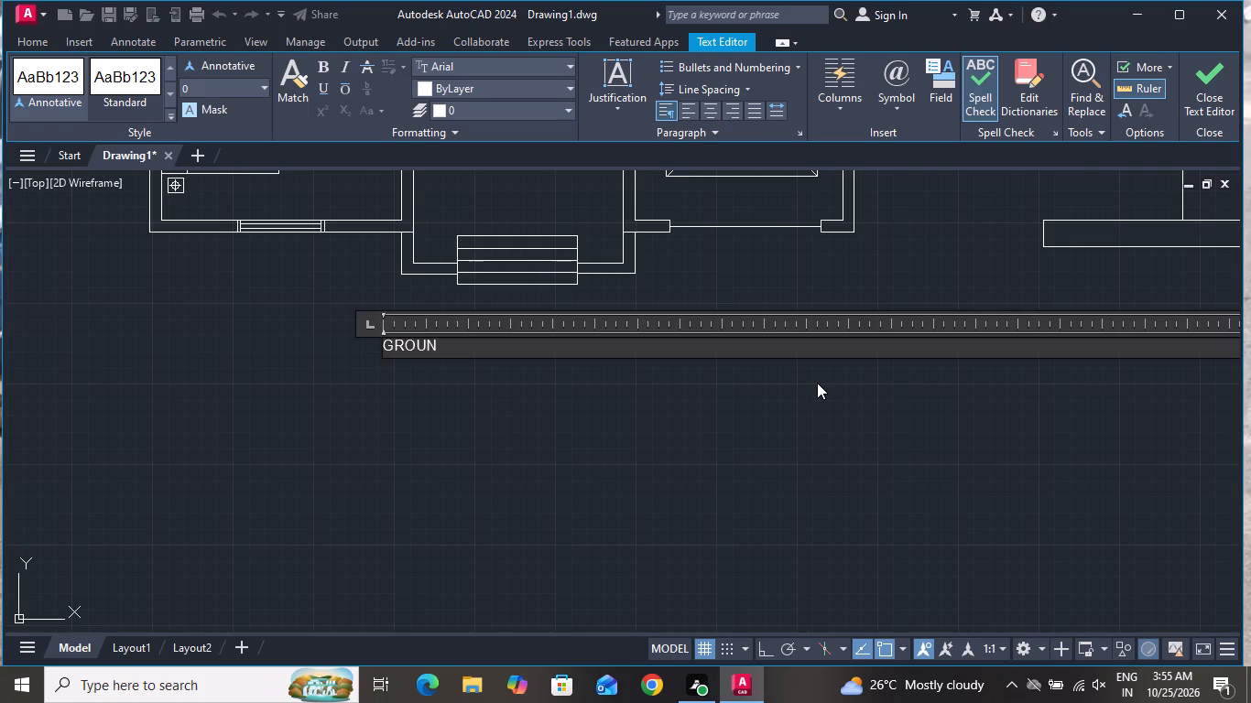
type("D")
key("space")
key("f")
key("l")
type("OO")
key("r")
key("space")
type("PLAN")
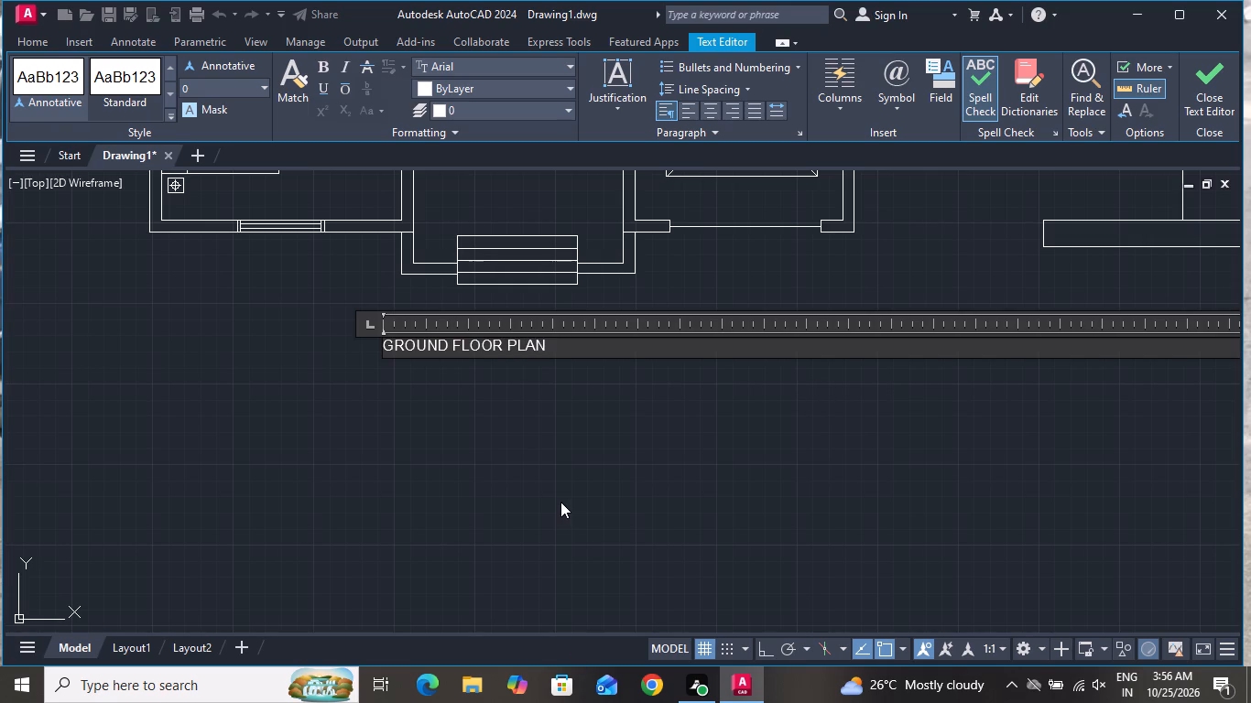
left_click(514, 422)
Set the text height of the GROUND FLOOR PLAN label to 200.
left_click(529, 309)
left_click(344, 372)
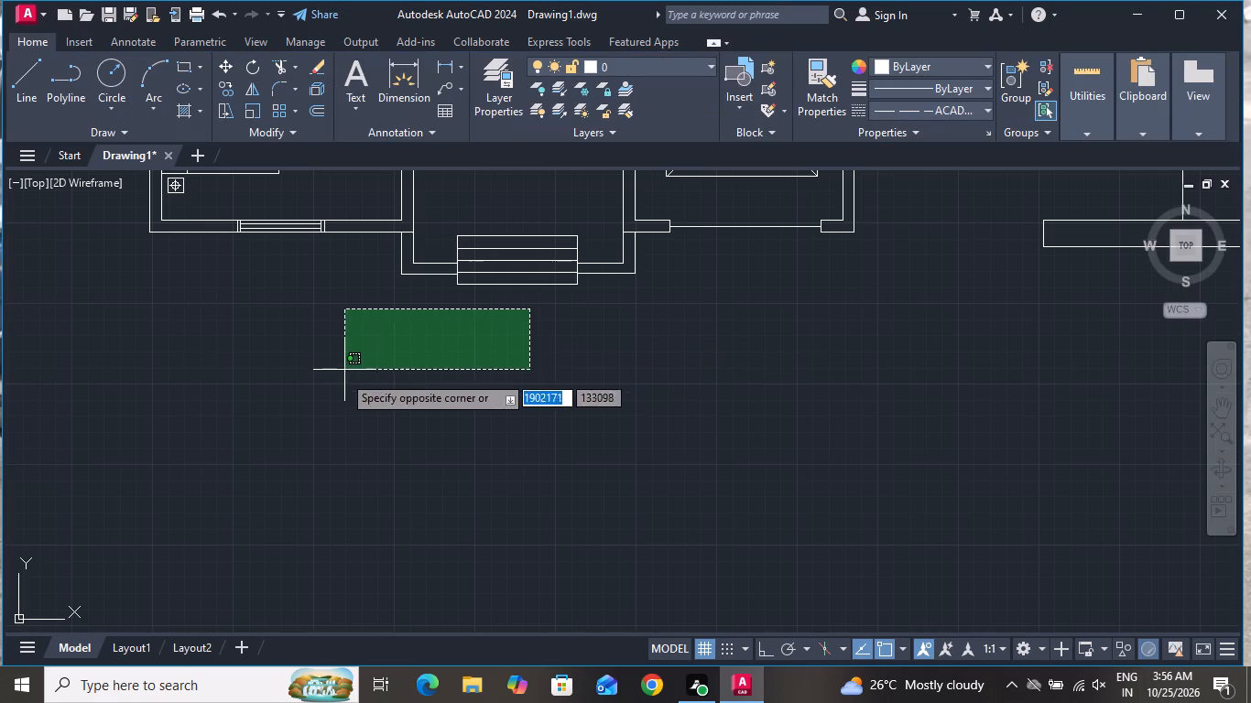
right_click(348, 395)
left_click(413, 631)
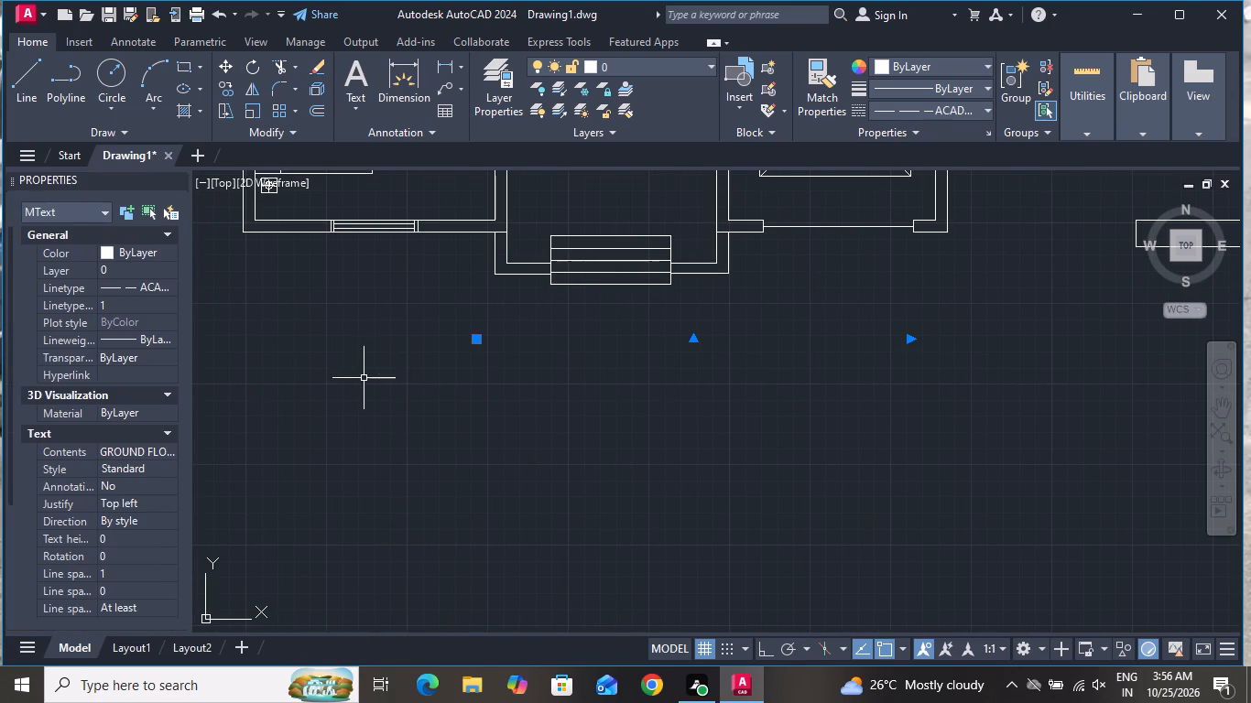
scroll(177, 368, "down", 2)
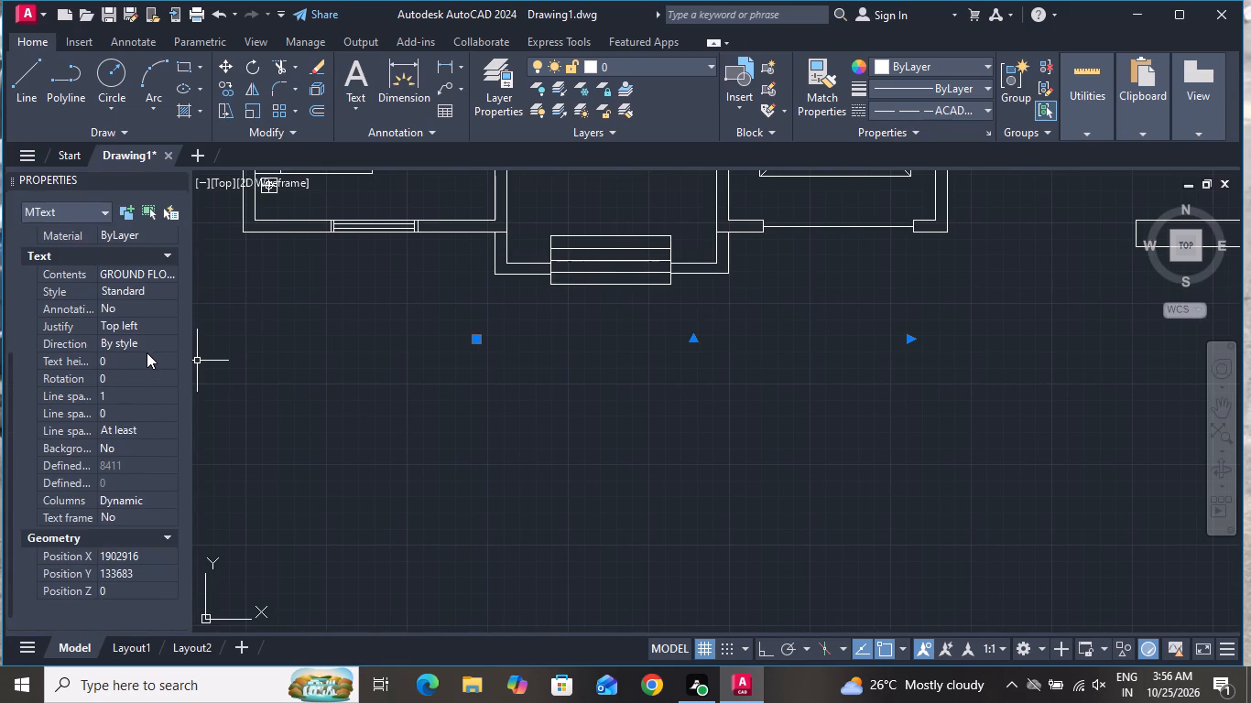
left_click(147, 352)
key("BackSpace")
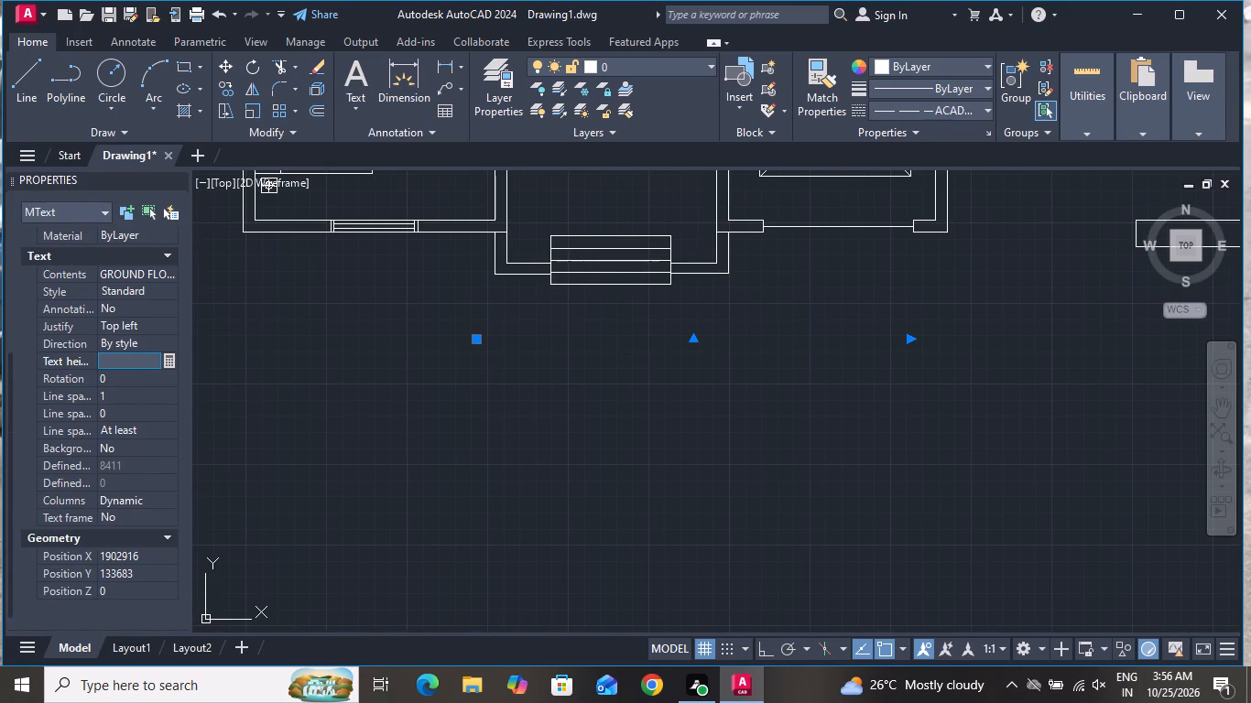
key("2")
type("00")
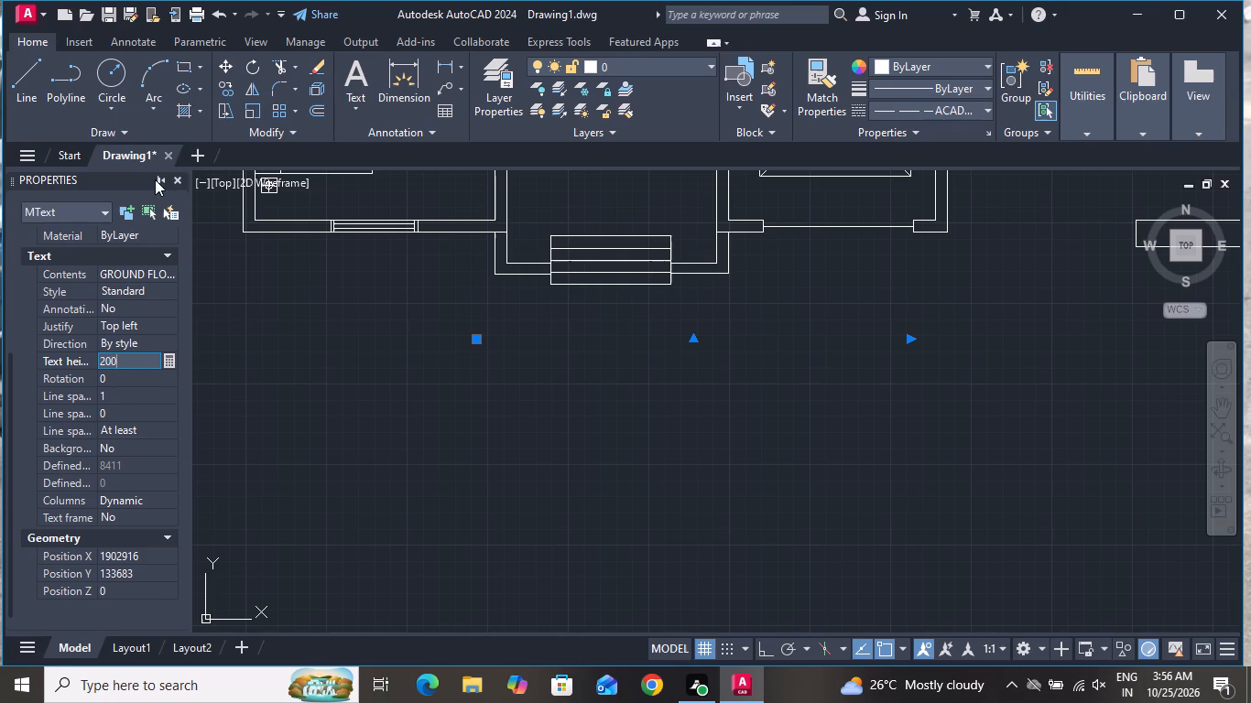
left_click(177, 183)
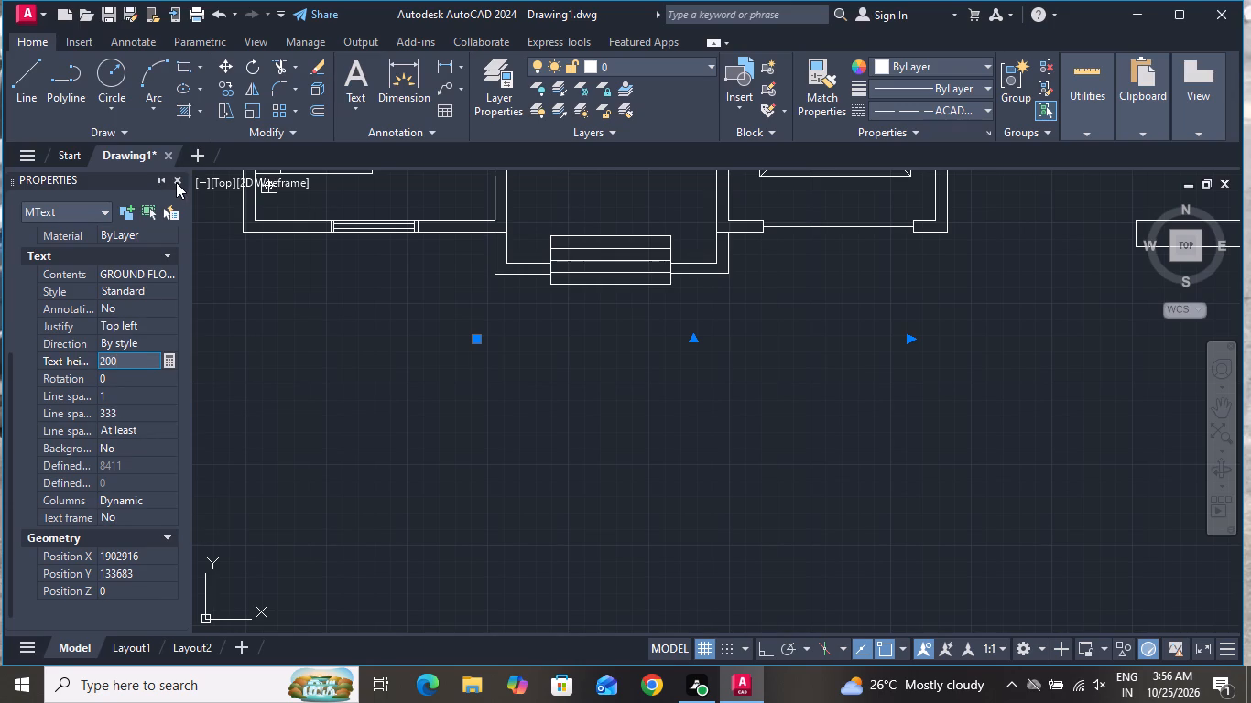
left_click(179, 181)
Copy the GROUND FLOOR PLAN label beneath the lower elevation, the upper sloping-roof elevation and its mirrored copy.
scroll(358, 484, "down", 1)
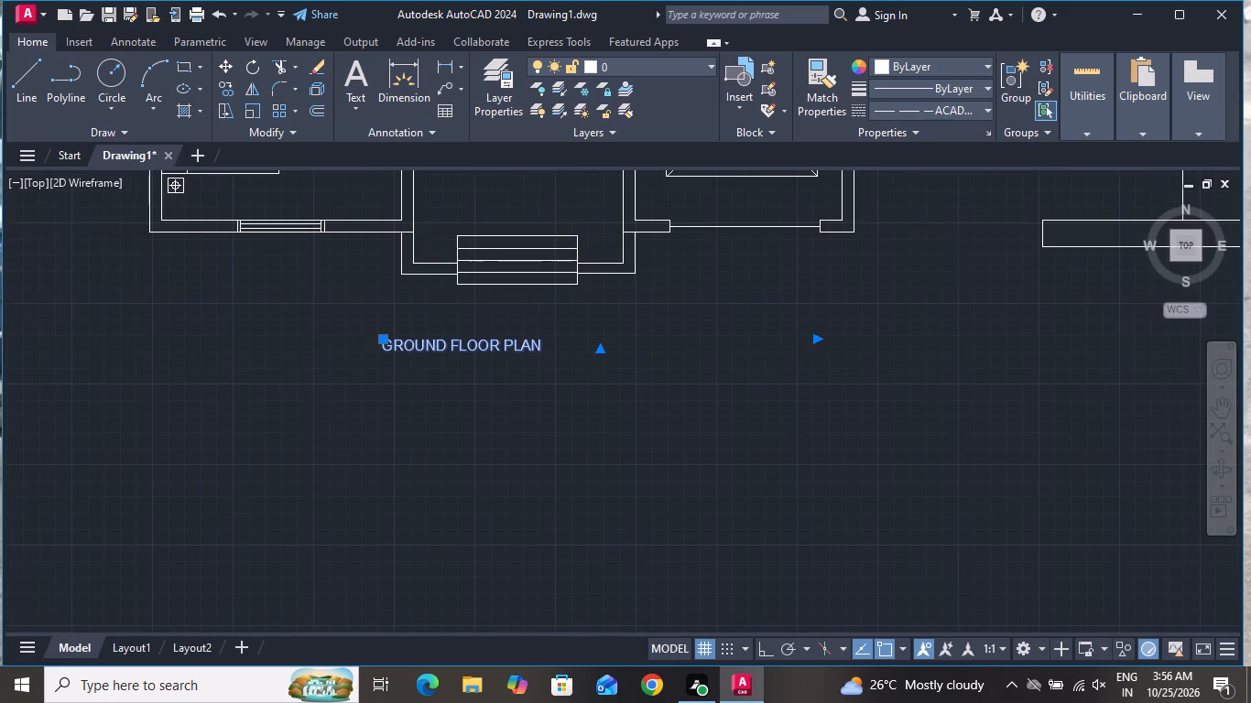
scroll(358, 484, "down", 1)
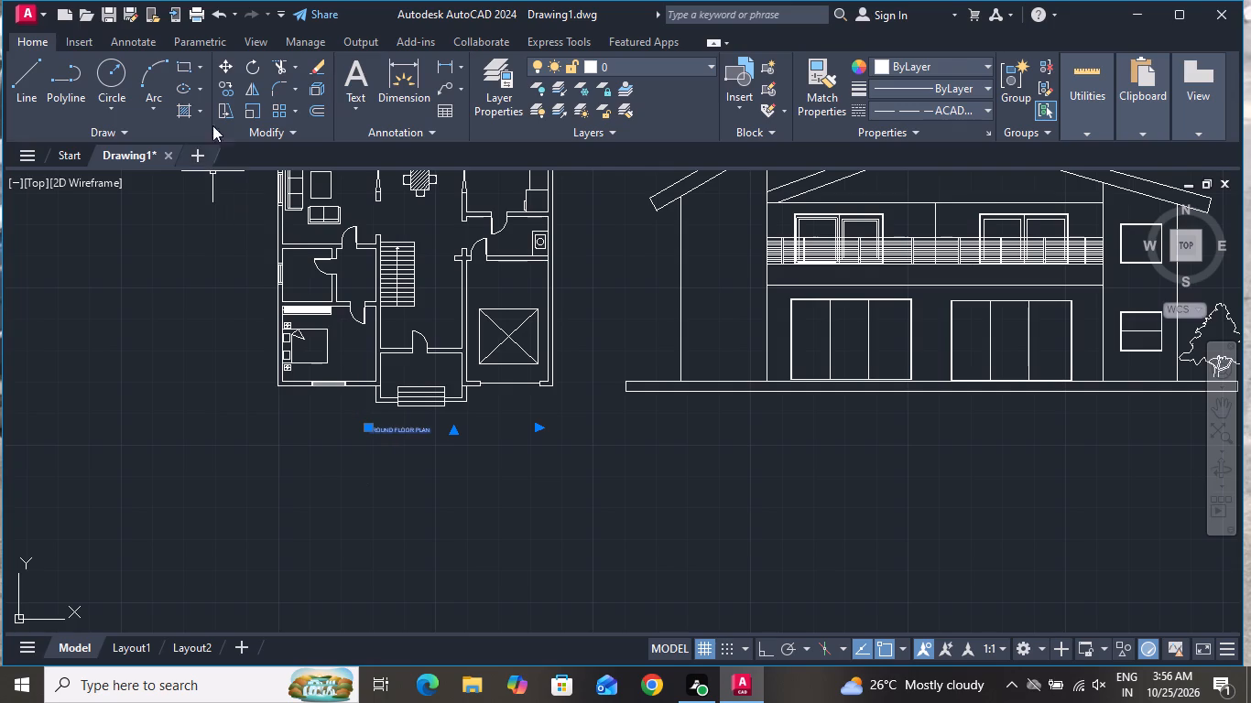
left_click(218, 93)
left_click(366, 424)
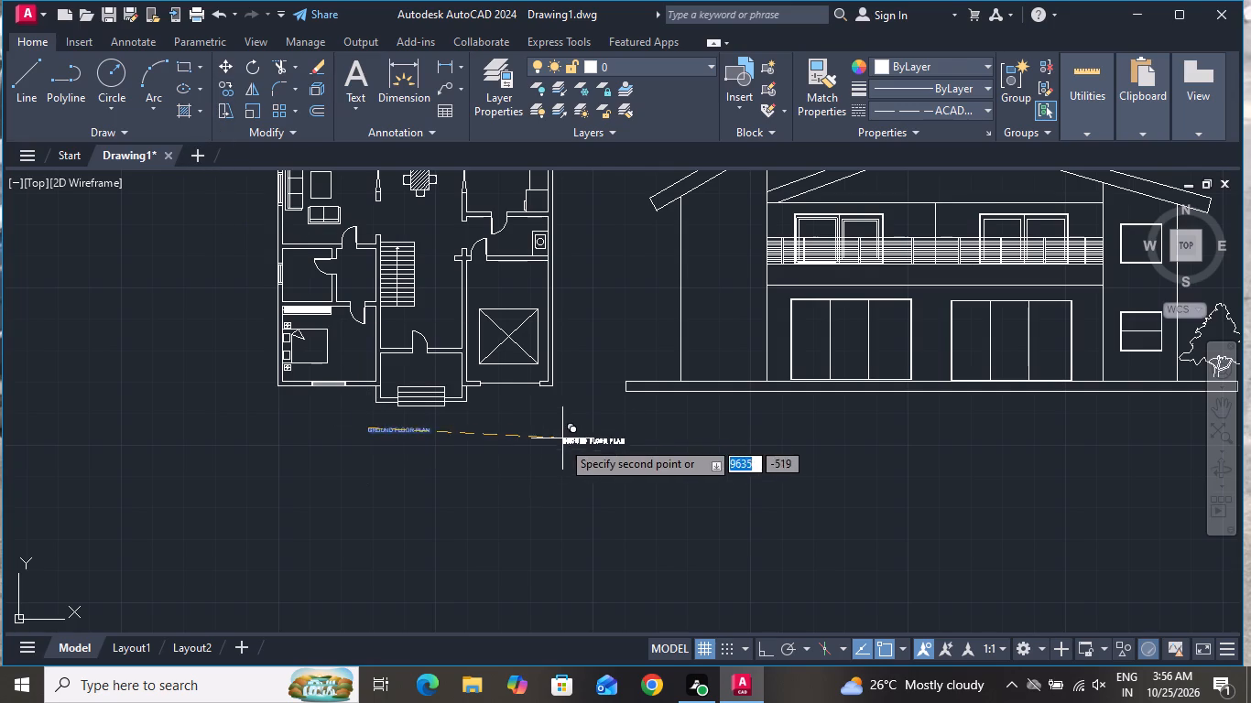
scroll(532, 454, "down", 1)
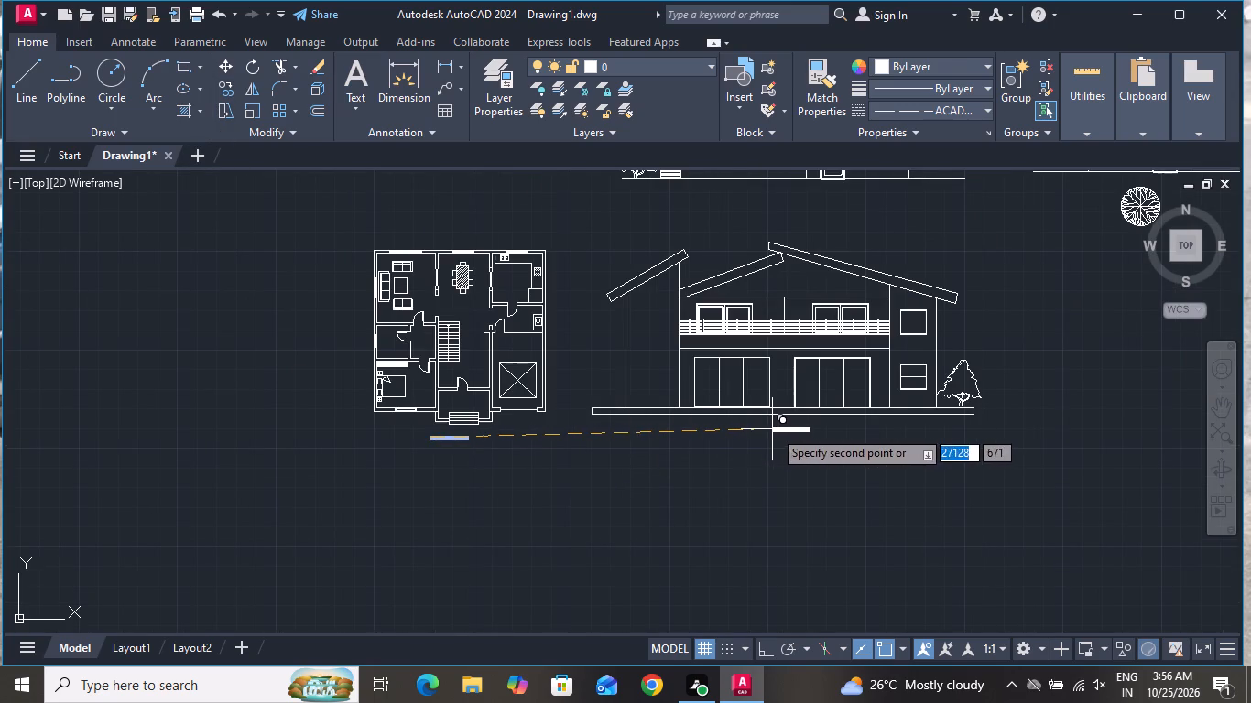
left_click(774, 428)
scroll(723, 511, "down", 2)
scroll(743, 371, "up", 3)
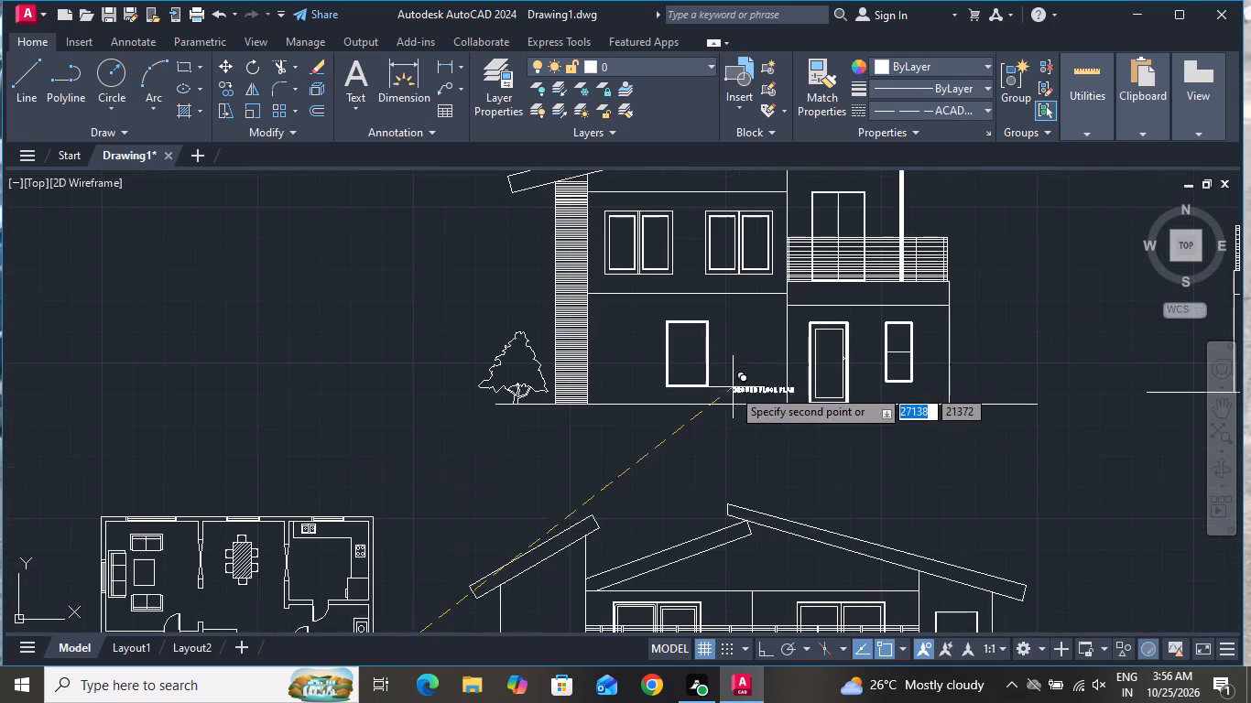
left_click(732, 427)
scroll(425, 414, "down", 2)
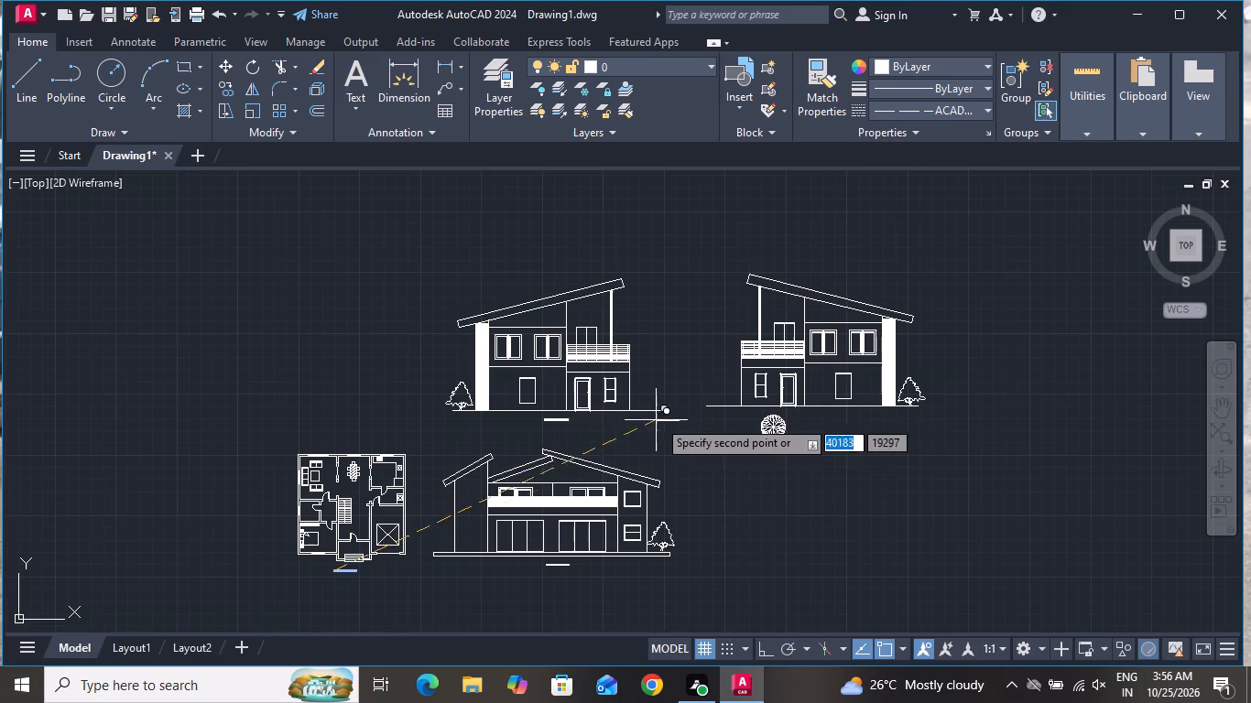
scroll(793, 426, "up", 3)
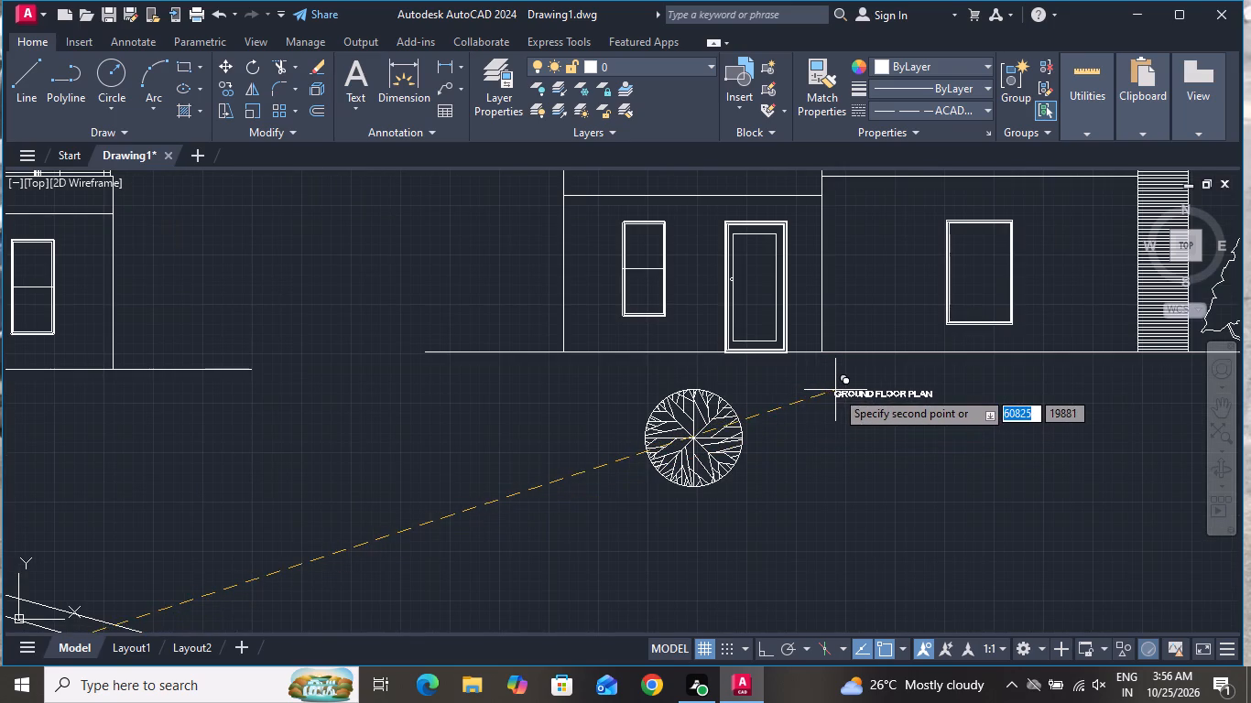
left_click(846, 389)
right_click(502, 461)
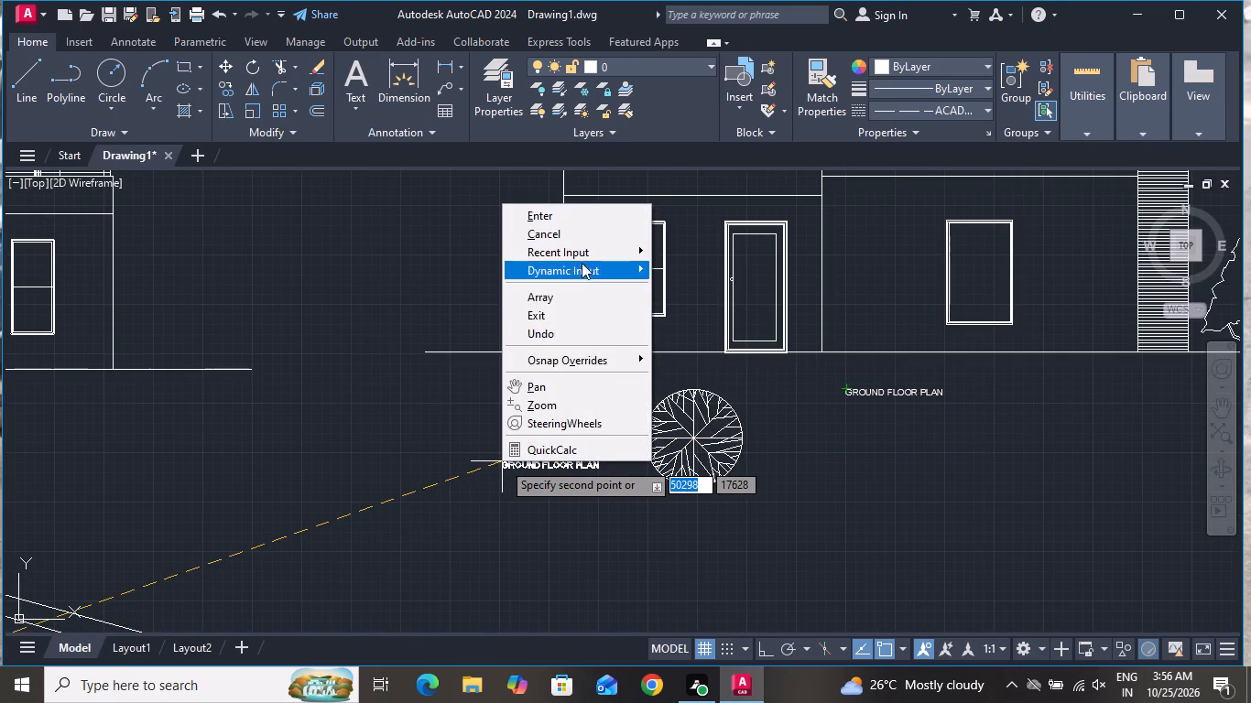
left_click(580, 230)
Delete the round plan-view tree below the mirrored elevation.
left_click(661, 406)
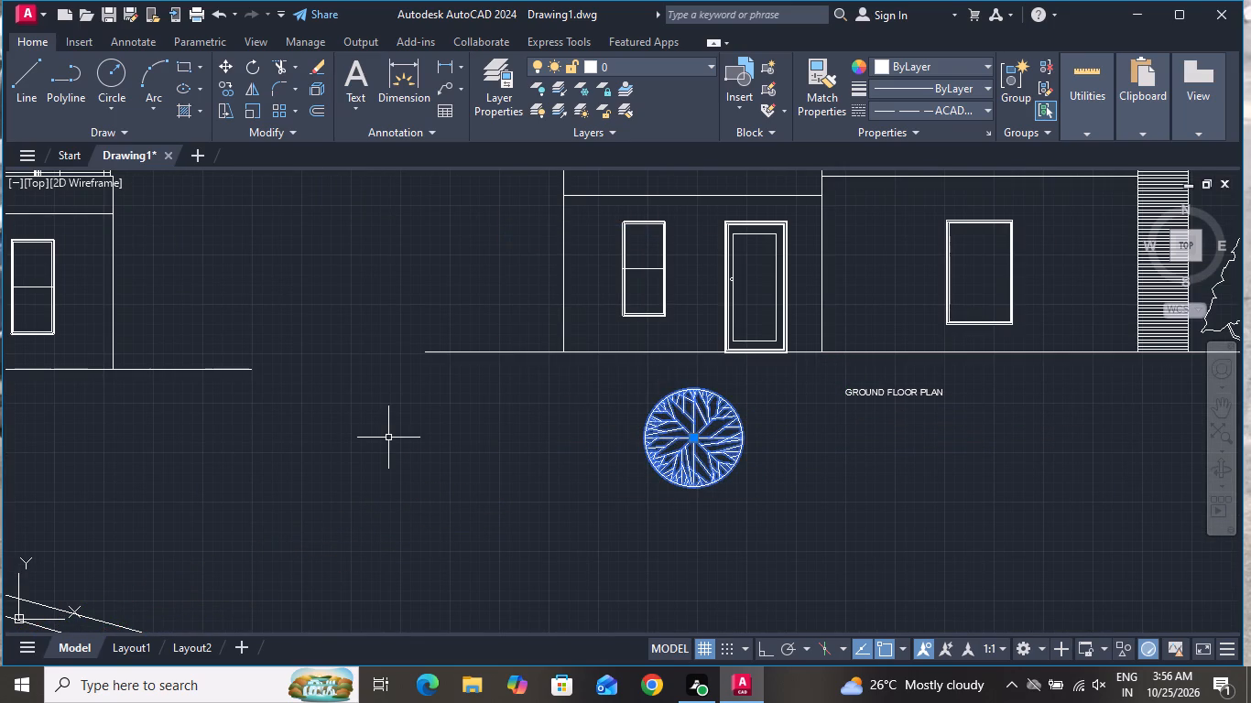
key("Delete")
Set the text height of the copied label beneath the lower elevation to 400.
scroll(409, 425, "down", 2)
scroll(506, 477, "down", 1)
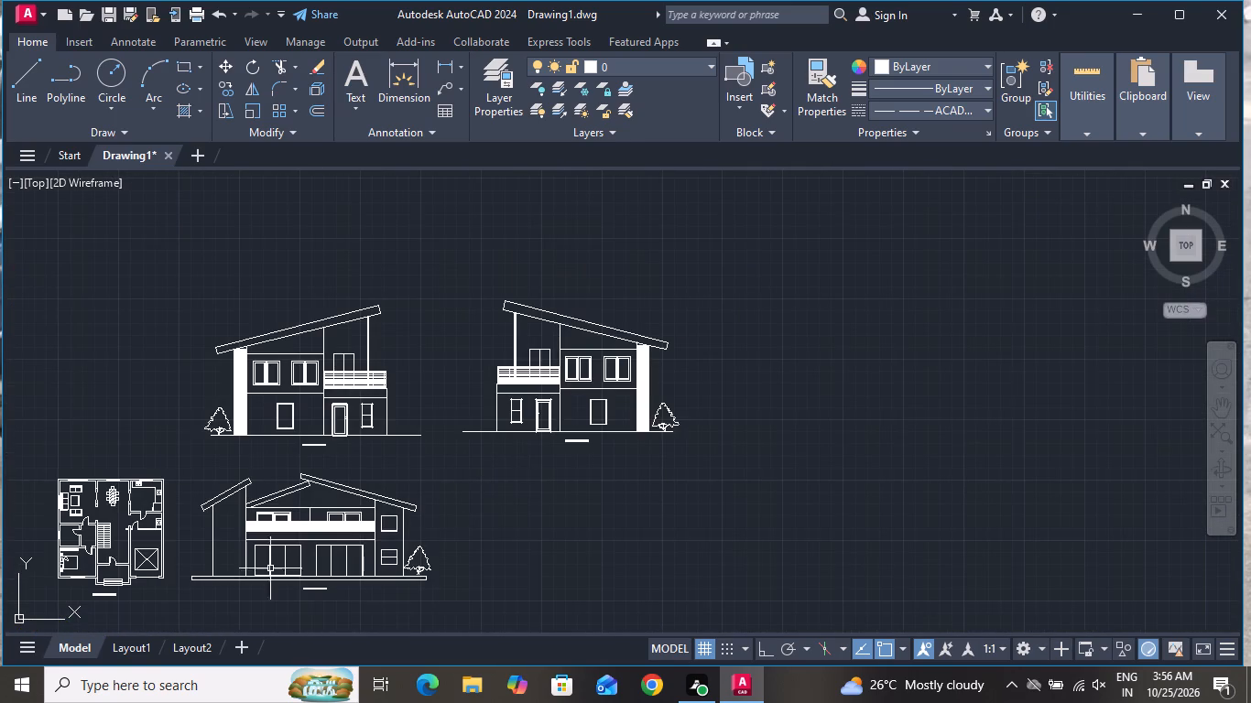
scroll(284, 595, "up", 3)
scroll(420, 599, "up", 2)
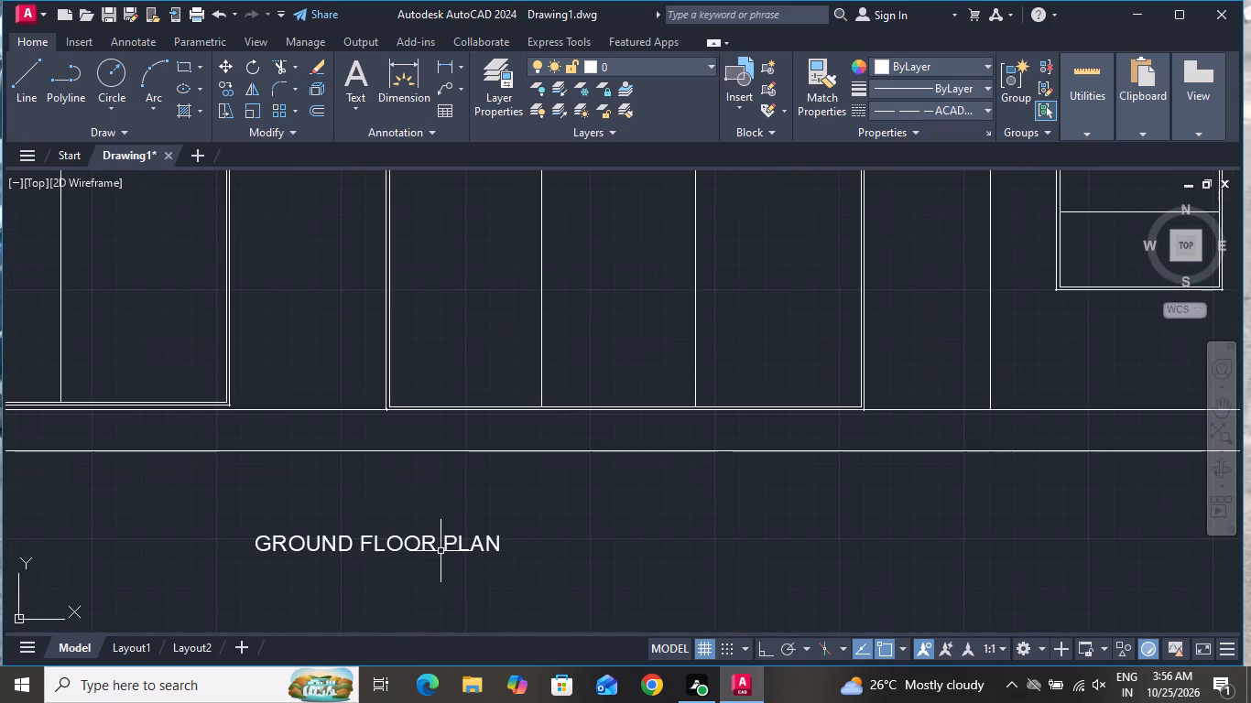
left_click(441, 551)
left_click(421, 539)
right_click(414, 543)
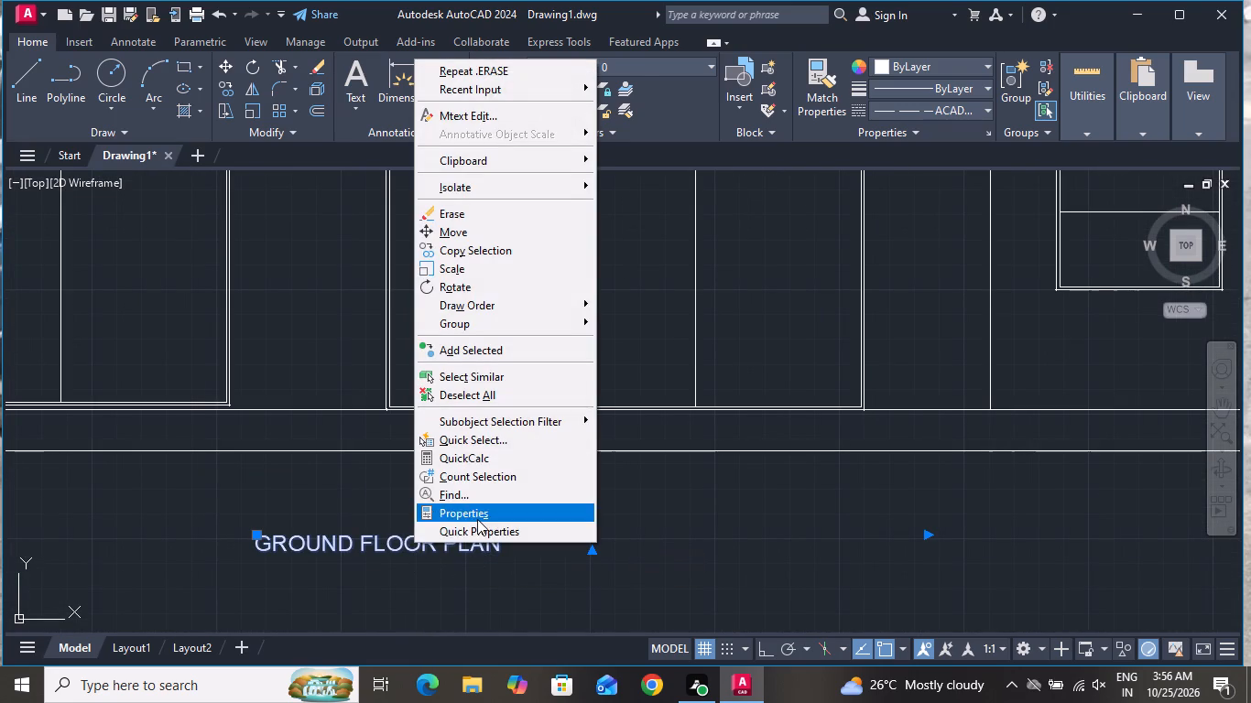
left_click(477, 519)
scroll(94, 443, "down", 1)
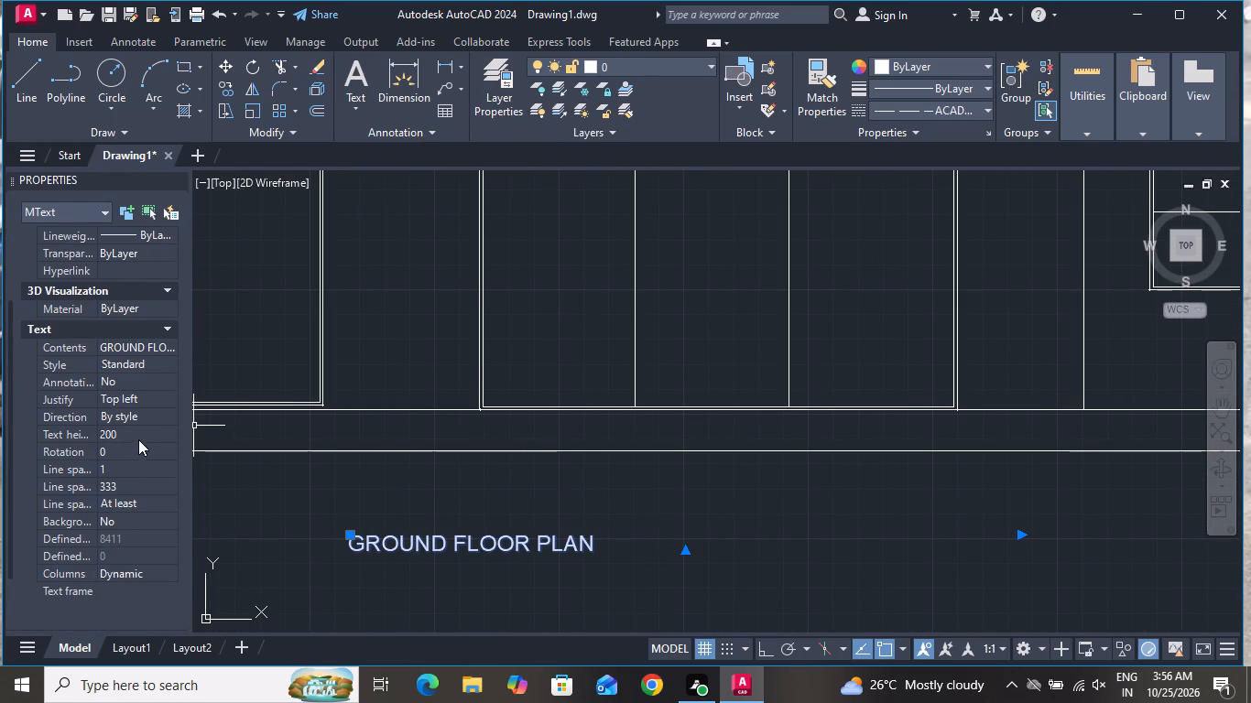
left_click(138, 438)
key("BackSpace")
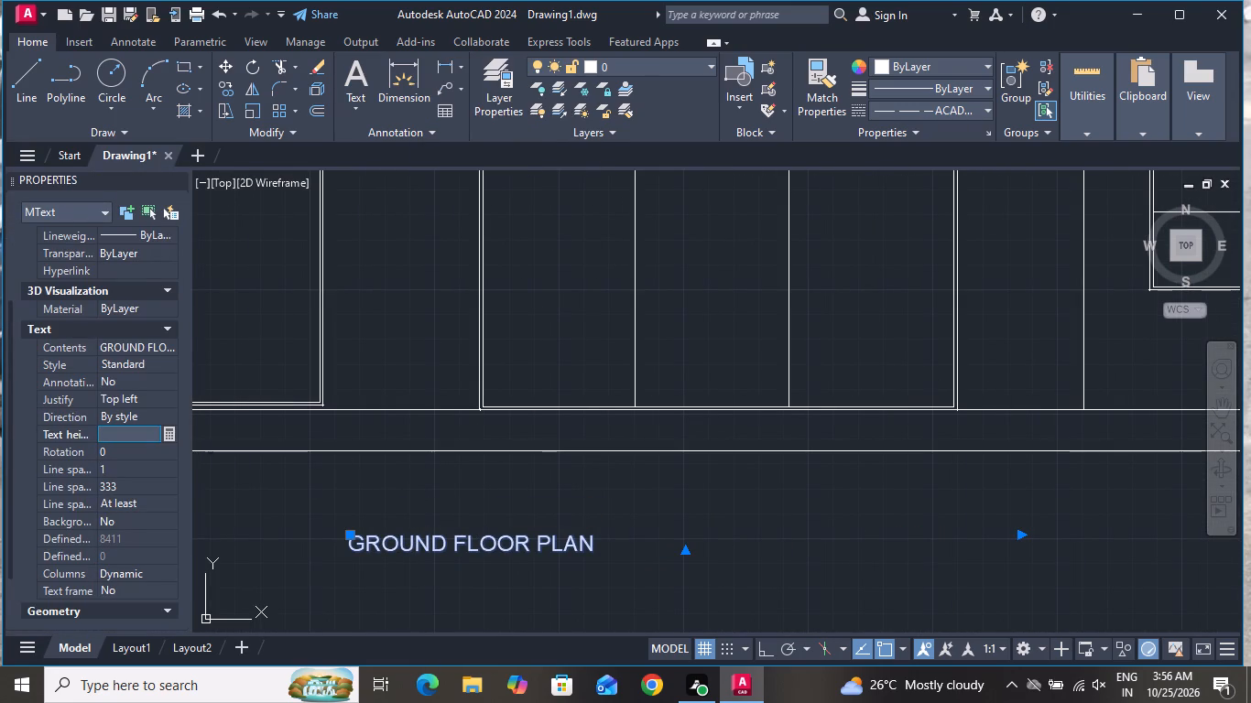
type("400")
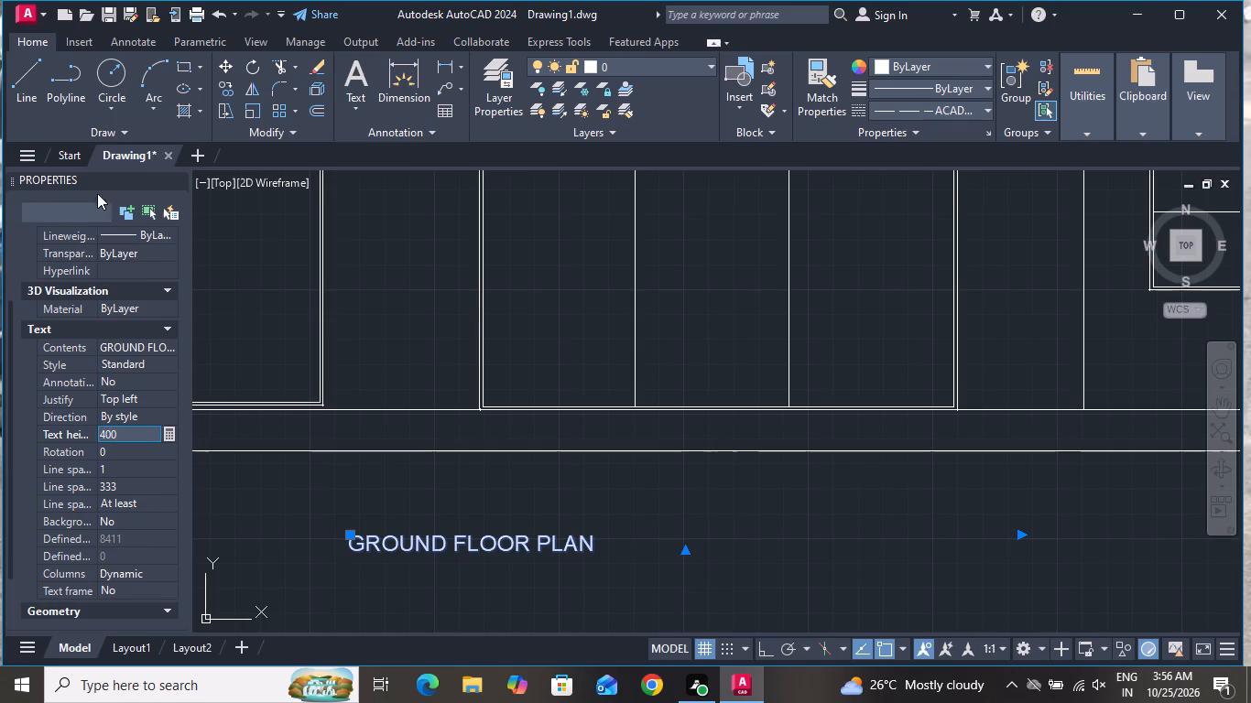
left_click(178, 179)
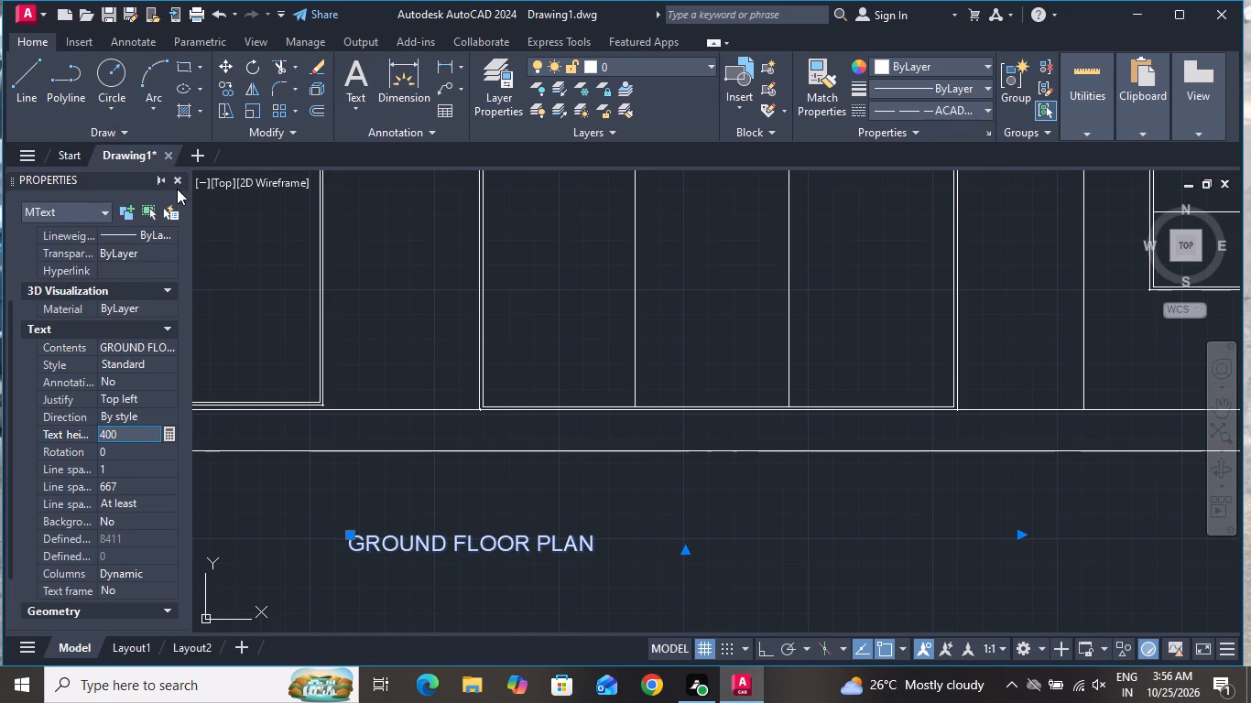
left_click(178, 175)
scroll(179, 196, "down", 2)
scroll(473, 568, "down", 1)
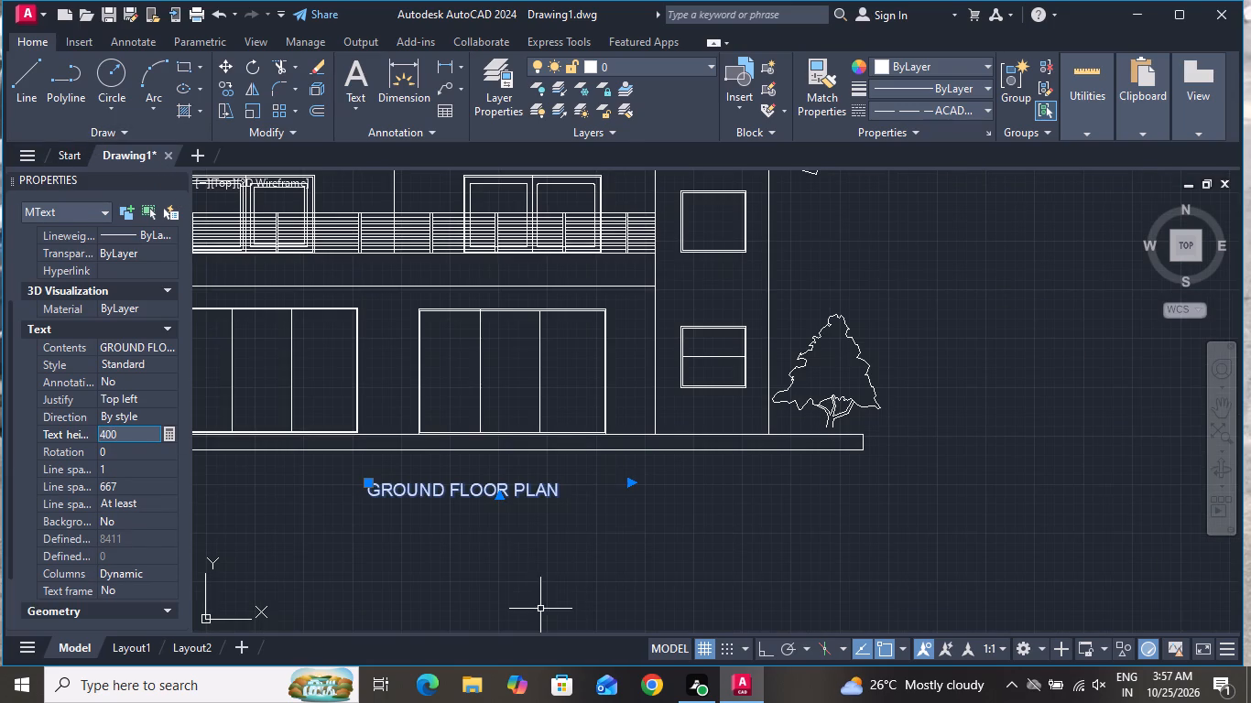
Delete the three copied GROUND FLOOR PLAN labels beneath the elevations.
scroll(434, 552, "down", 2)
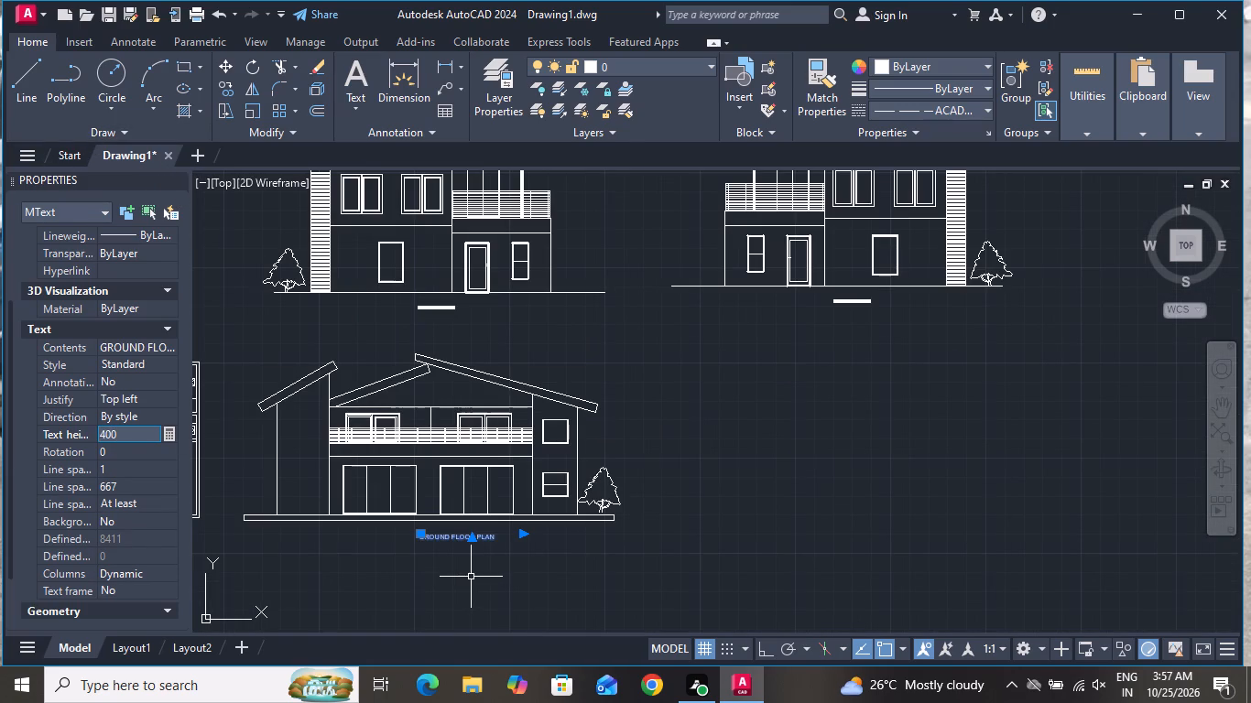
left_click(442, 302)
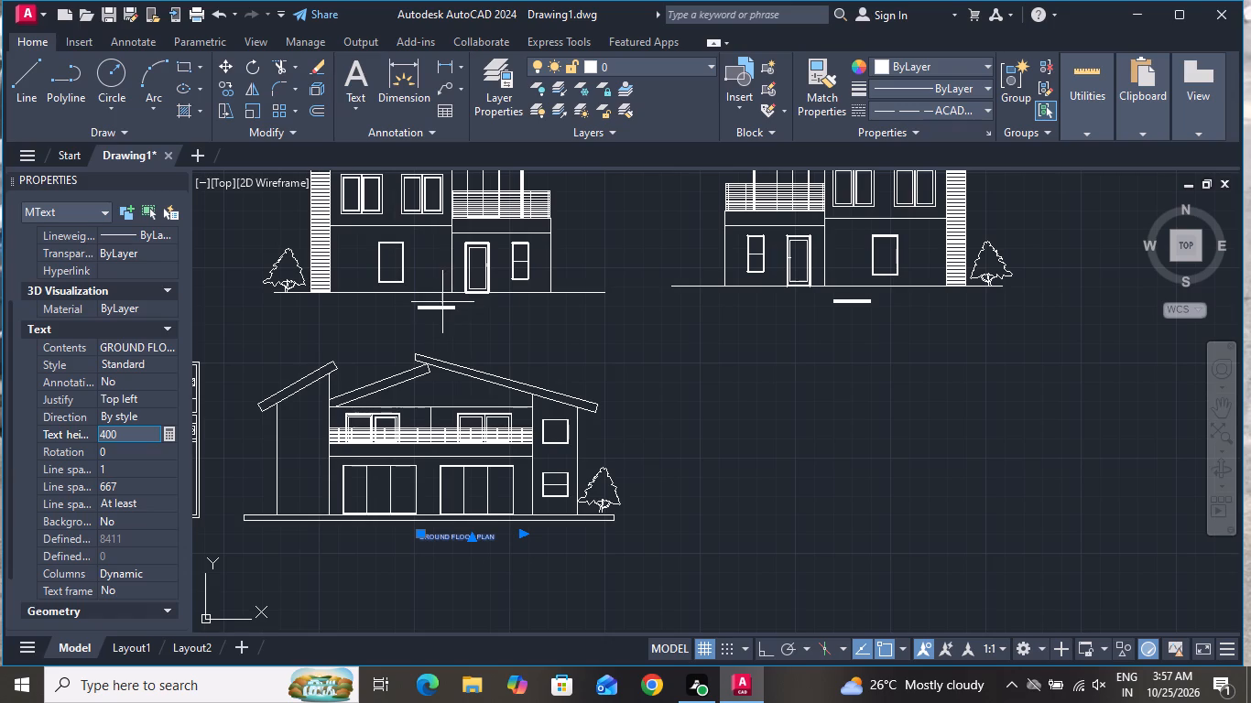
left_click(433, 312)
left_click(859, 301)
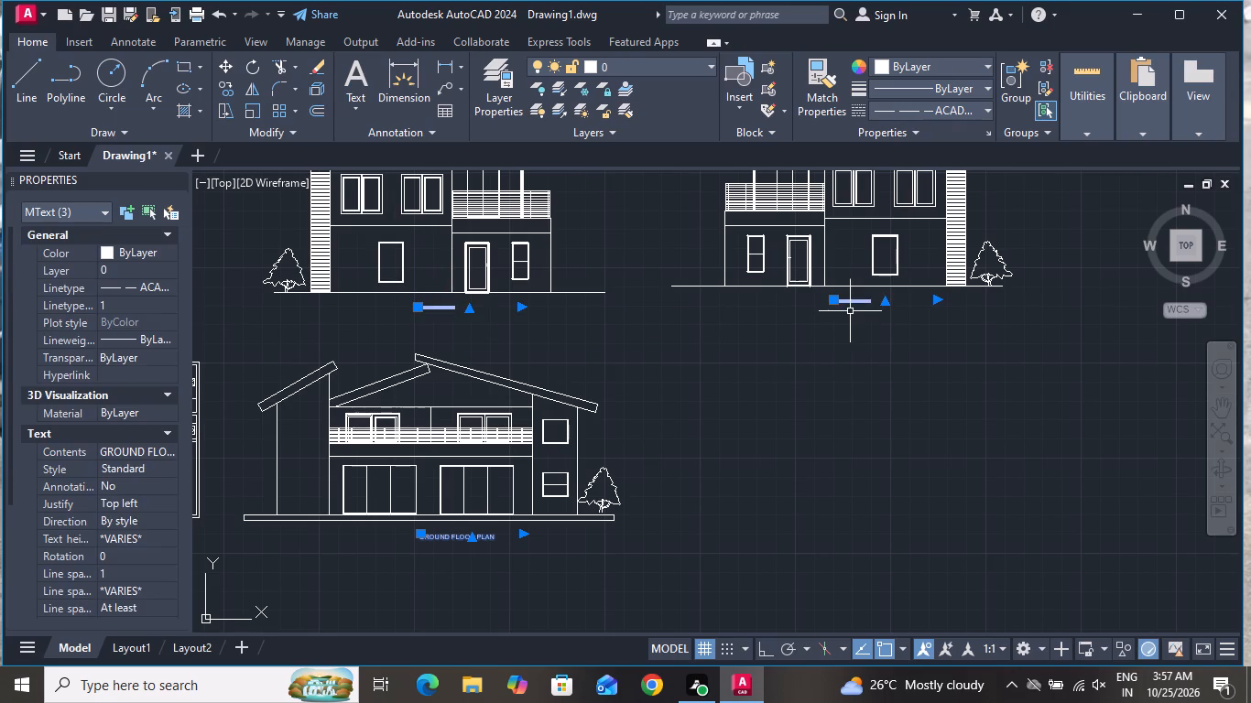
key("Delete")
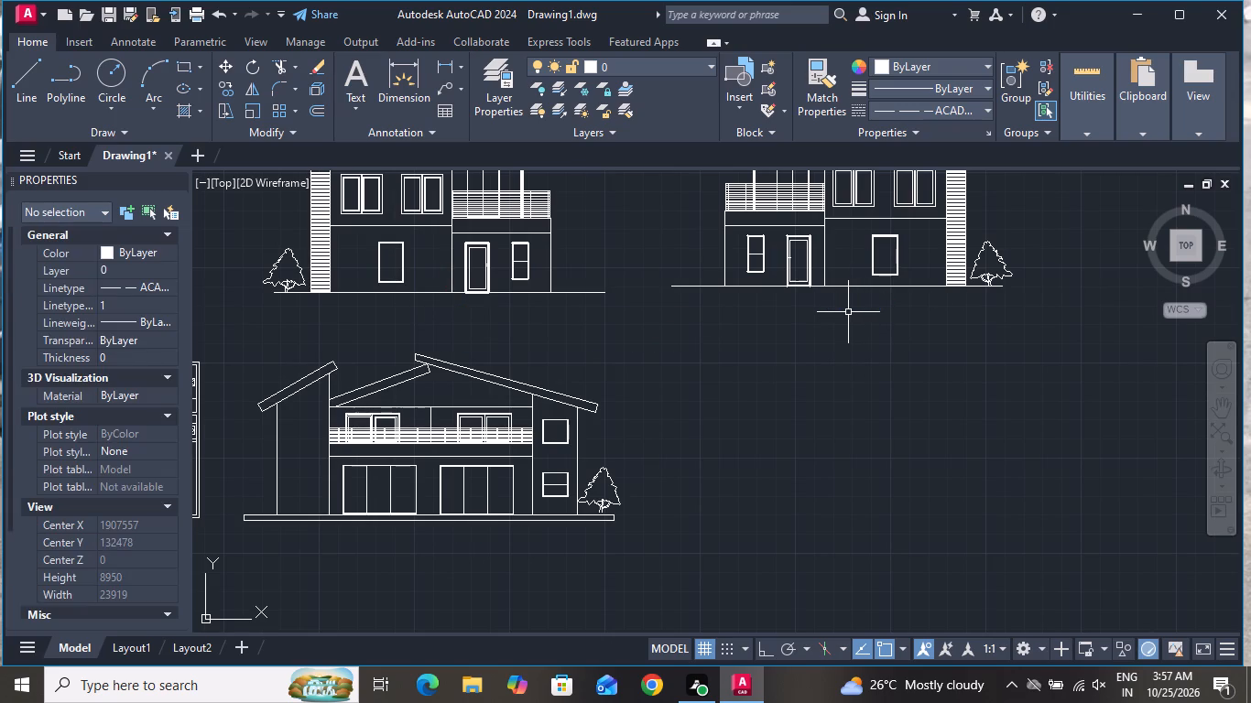
Set the text height of the GROUND FLOOR PLAN label beneath the floor plan to 400 and close the object properties.
scroll(854, 298, "down", 2)
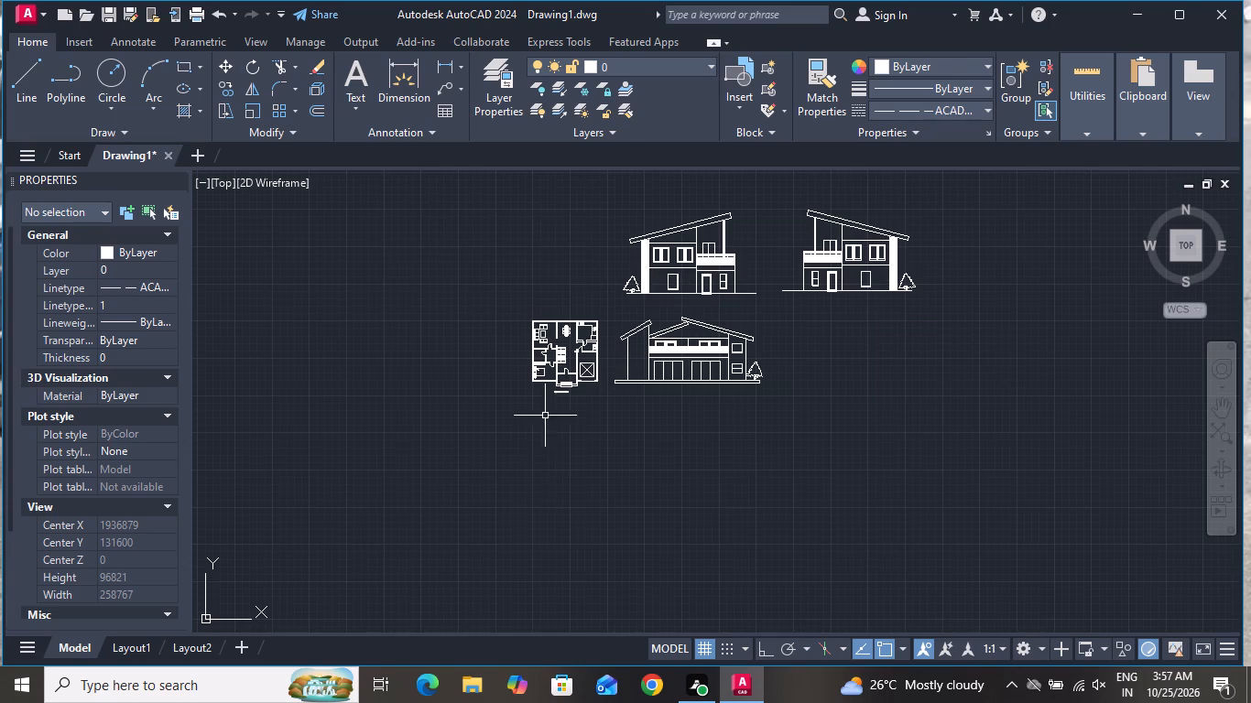
scroll(547, 397, "up", 3)
left_click(572, 378)
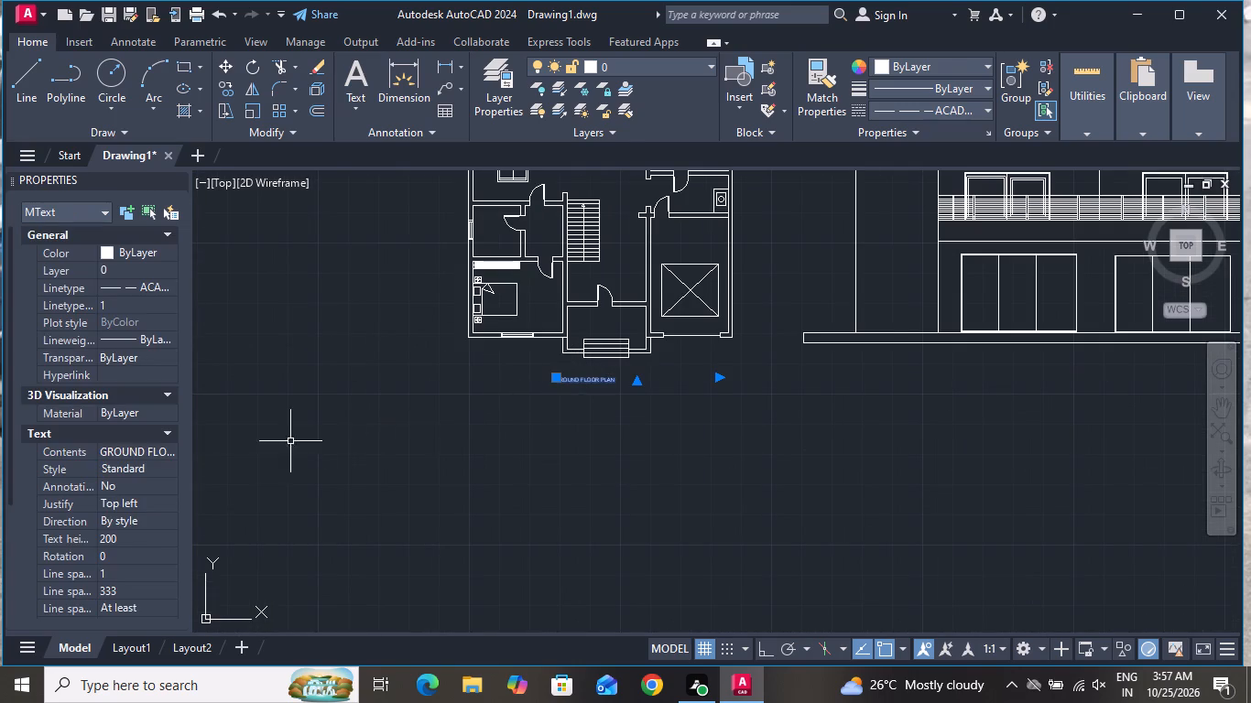
left_click(150, 543)
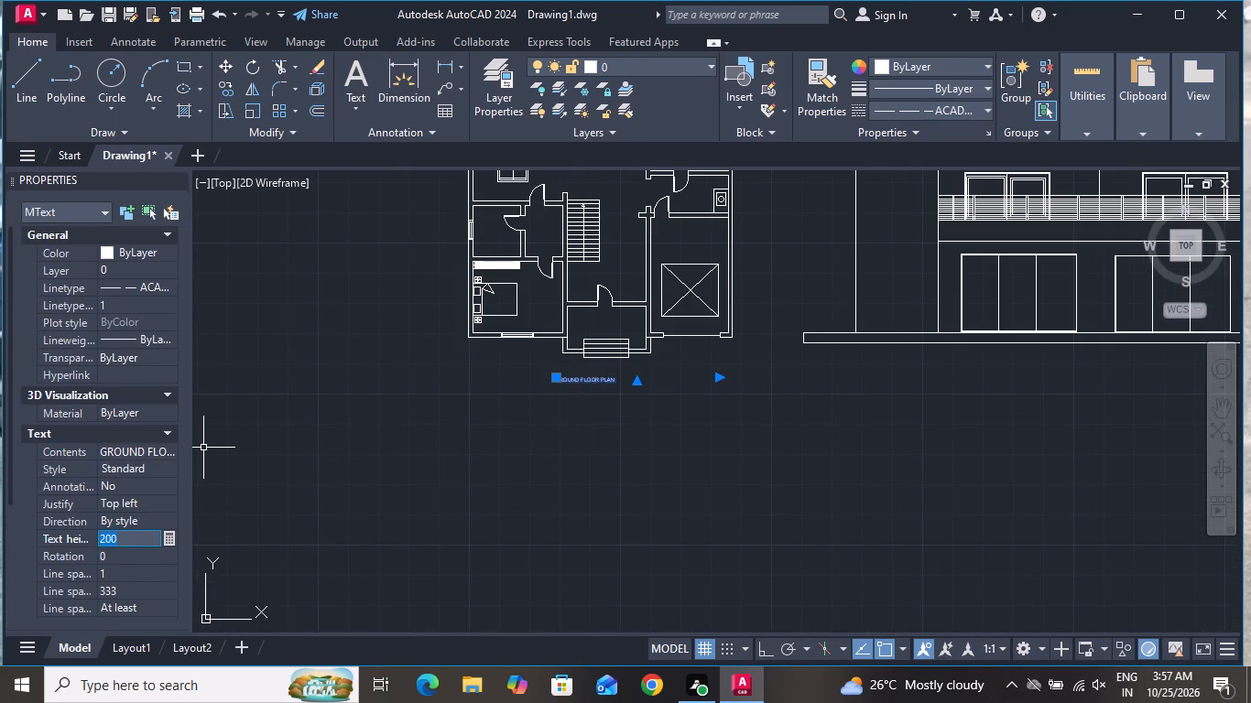
key("BackSpace")
type("40")
key("0")
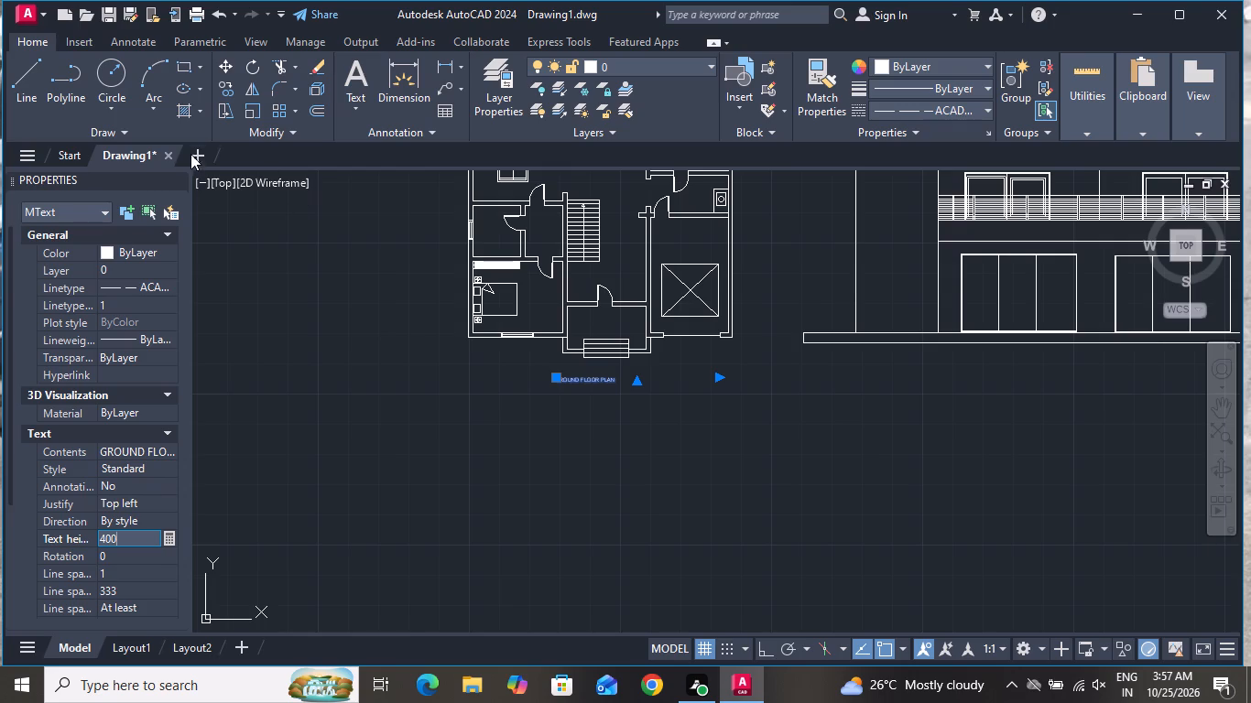
double_click(178, 176)
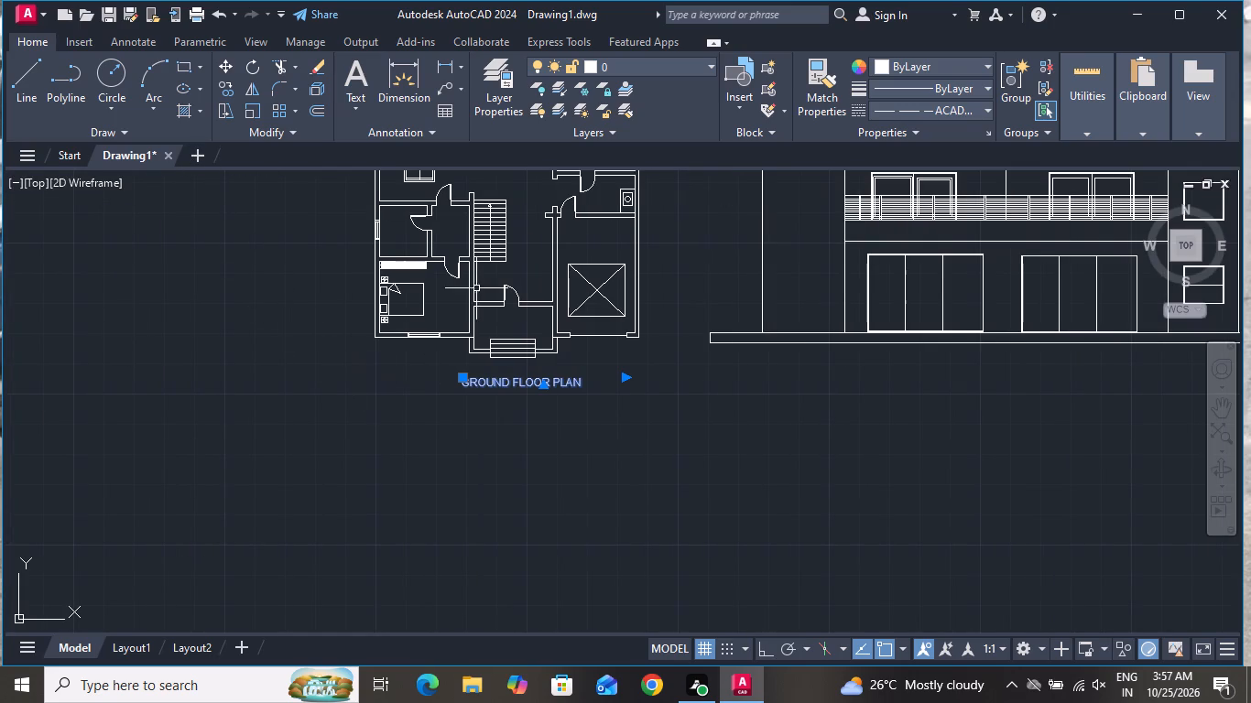
Copy the GROUND FLOOR PLAN label to just beneath the base of the lower elevation.
left_click(224, 86)
left_click(485, 385)
scroll(482, 472, "down", 2)
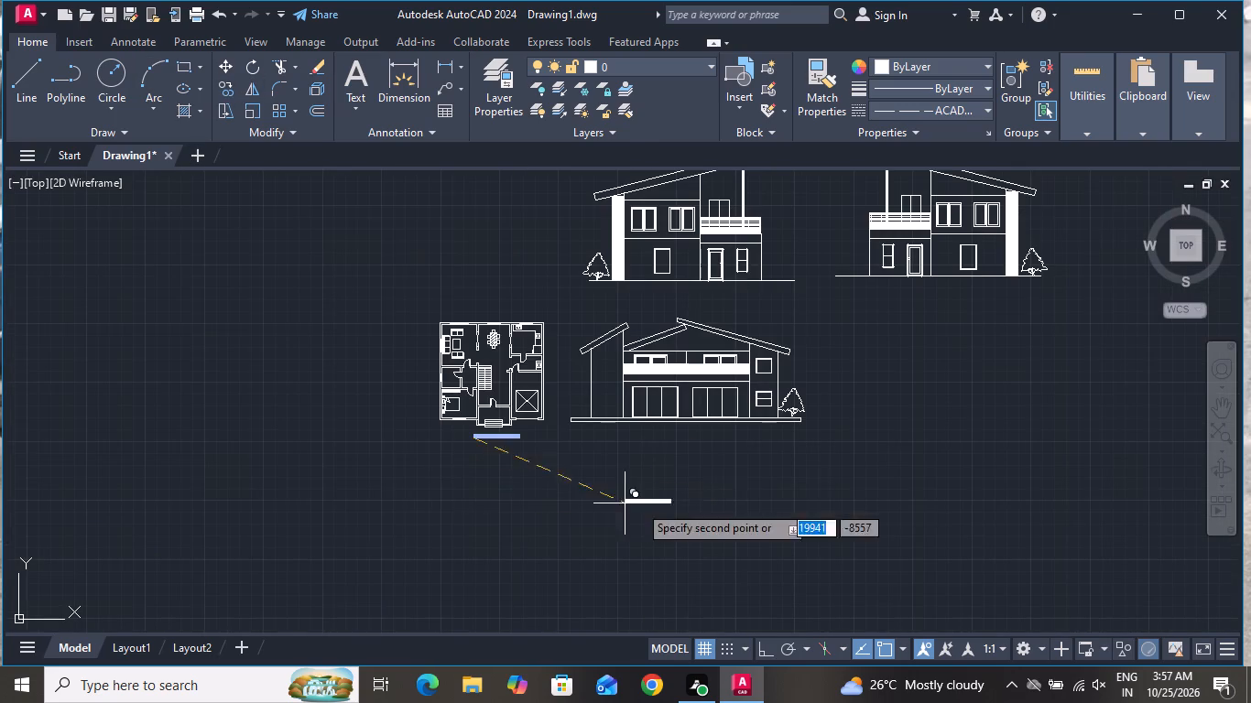
scroll(673, 444, "up", 2)
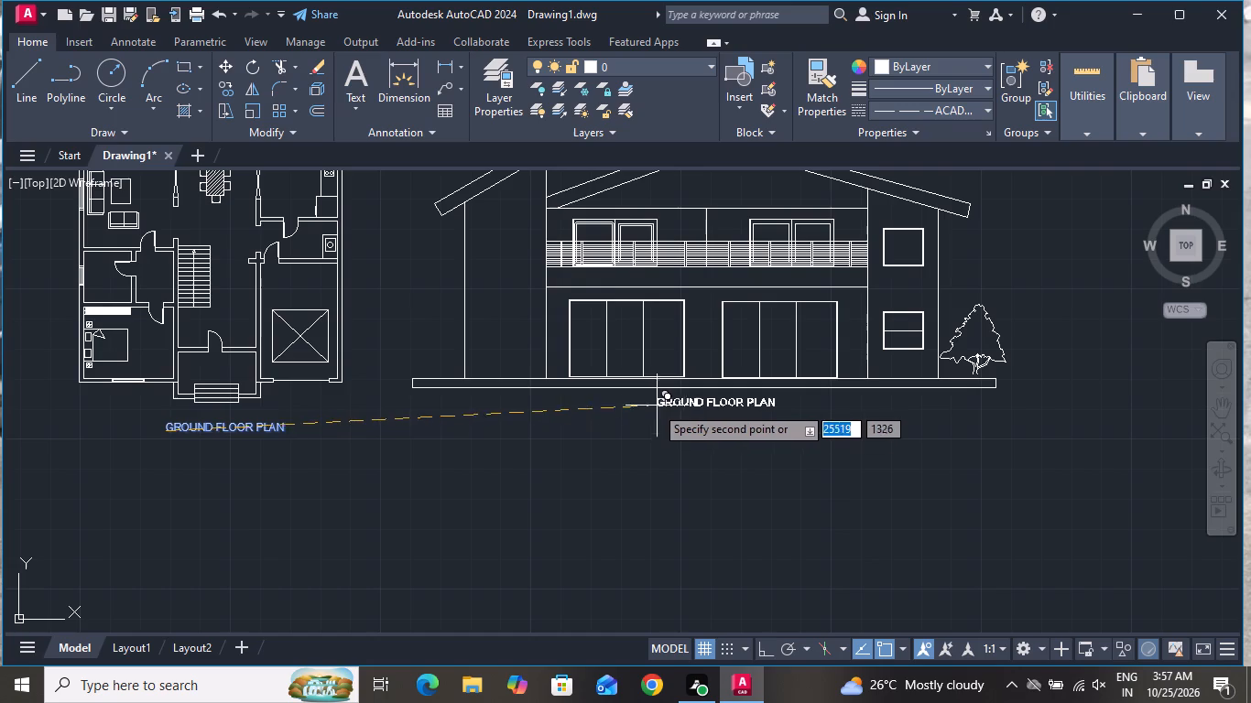
left_click(650, 417)
right_click(650, 418)
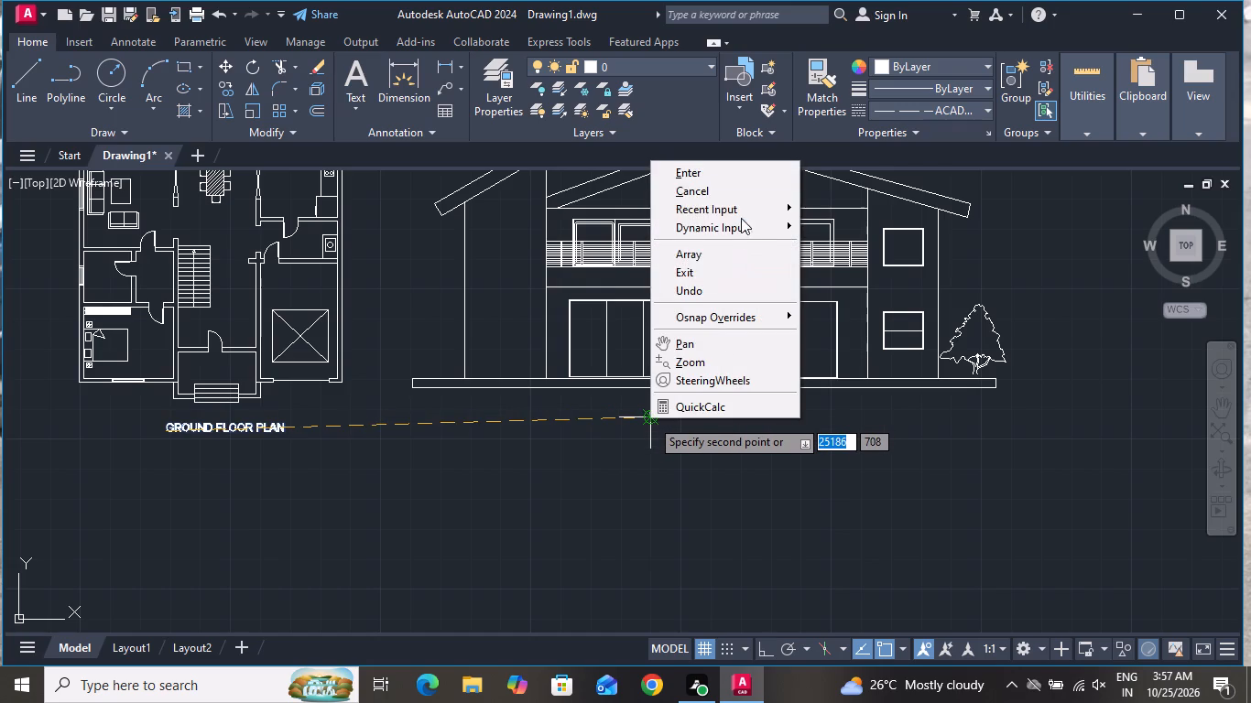
left_click(739, 189)
Replace the text of the copied label beneath the lower elevation with REAR ELEVATION.
scroll(734, 376, "down", 3)
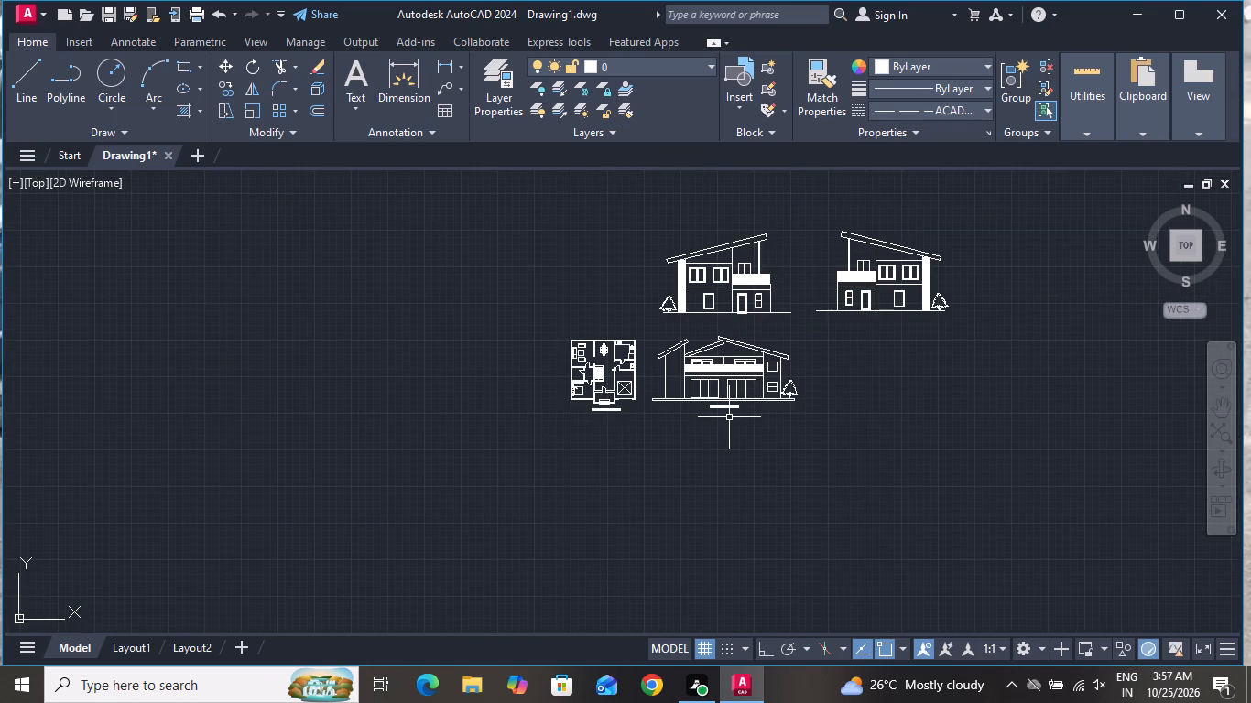
scroll(742, 377, "up", 3)
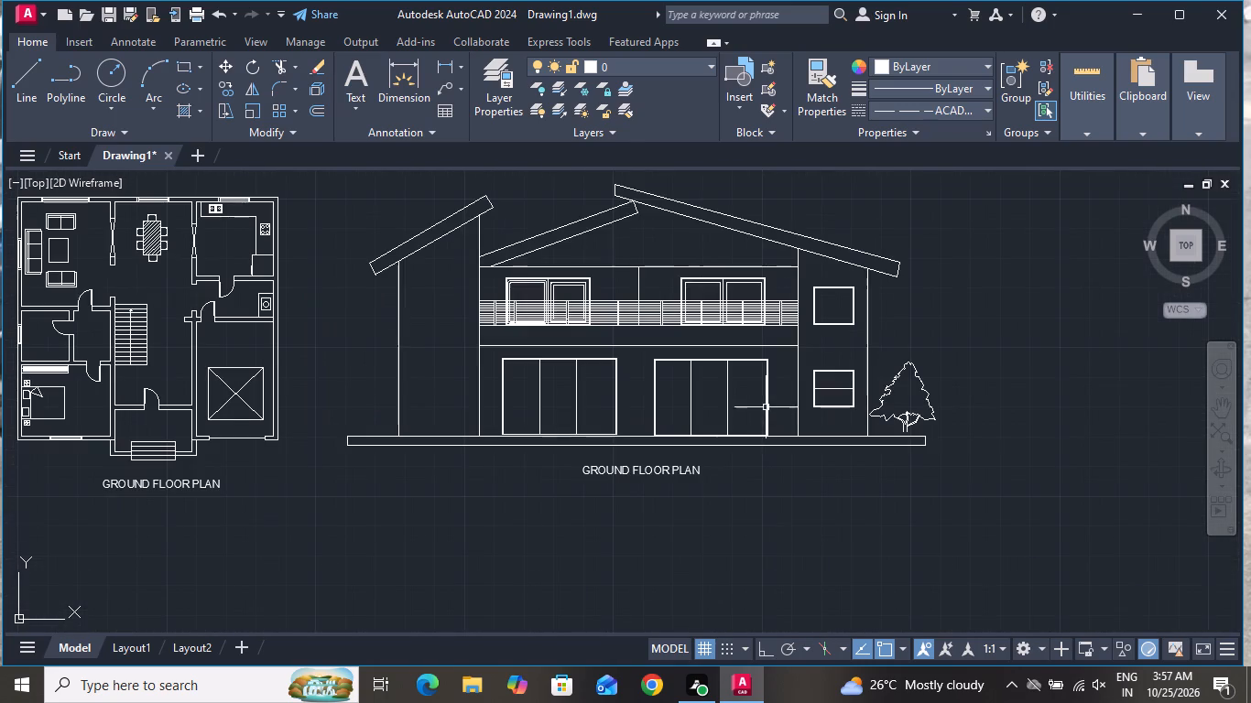
scroll(710, 483, "up", 3)
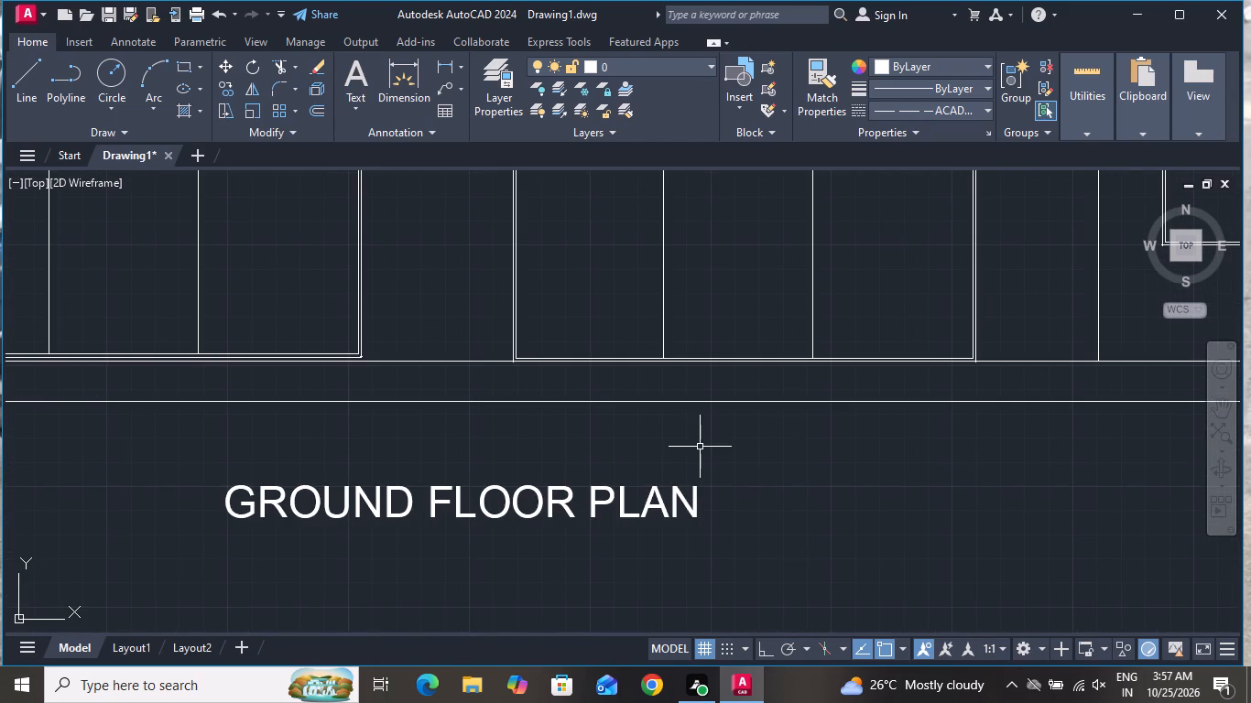
double_click(700, 493)
left_click(699, 496)
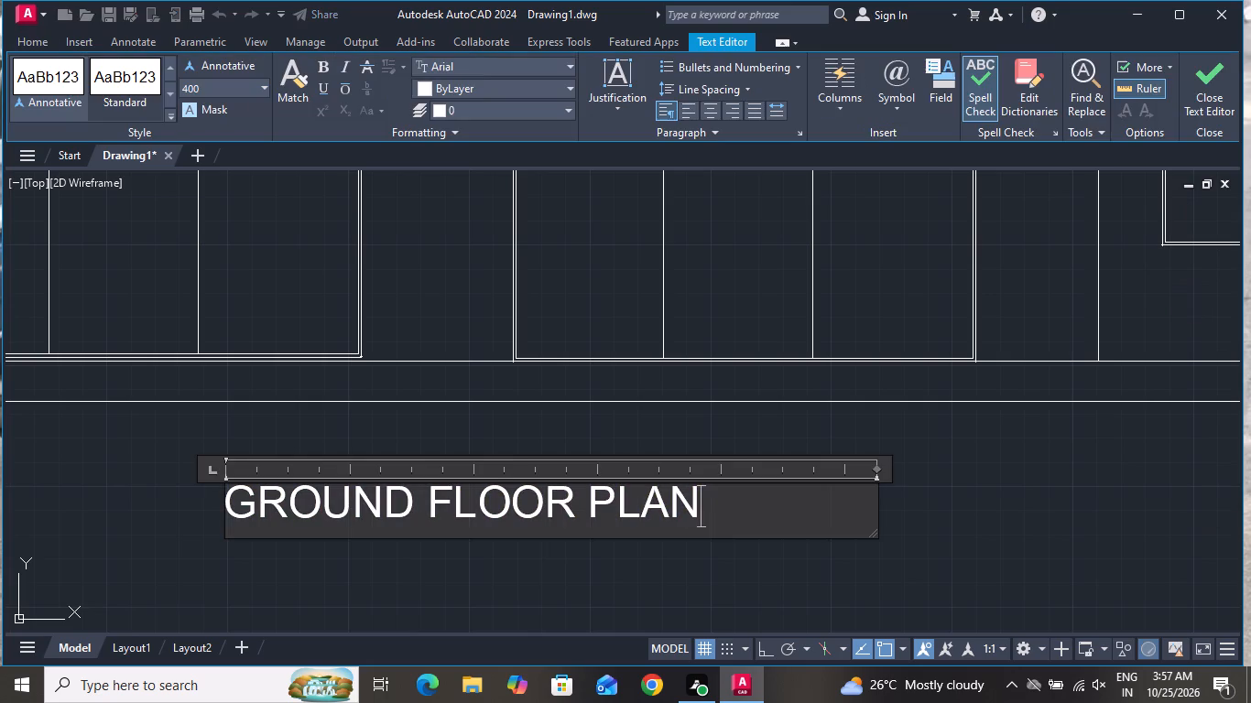
key("BackSpace")
key("BackSpace")
key("BackSpace")
key("BackSpace")
key("BackSpace")
key("BackSpace")
key("BackSpace")
key("BackSpace")
key("BackSpace")
key("BackSpace")
key("BackSpace")
key("BackSpace")
key("BackSpace")
key("BackSpace")
key("BackSpace")
key("BackSpace")
key("BackSpace")
key("BackSpace")
key("BackSpace")
key("BackSpace")
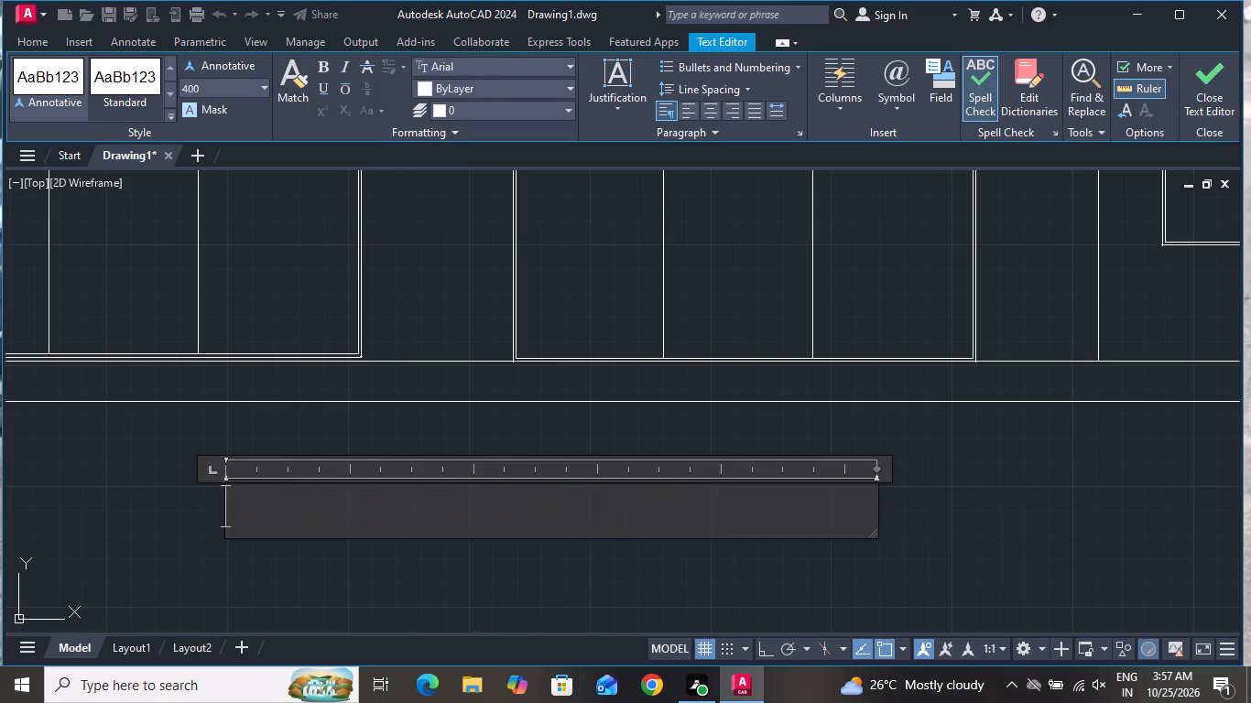
type("REA")
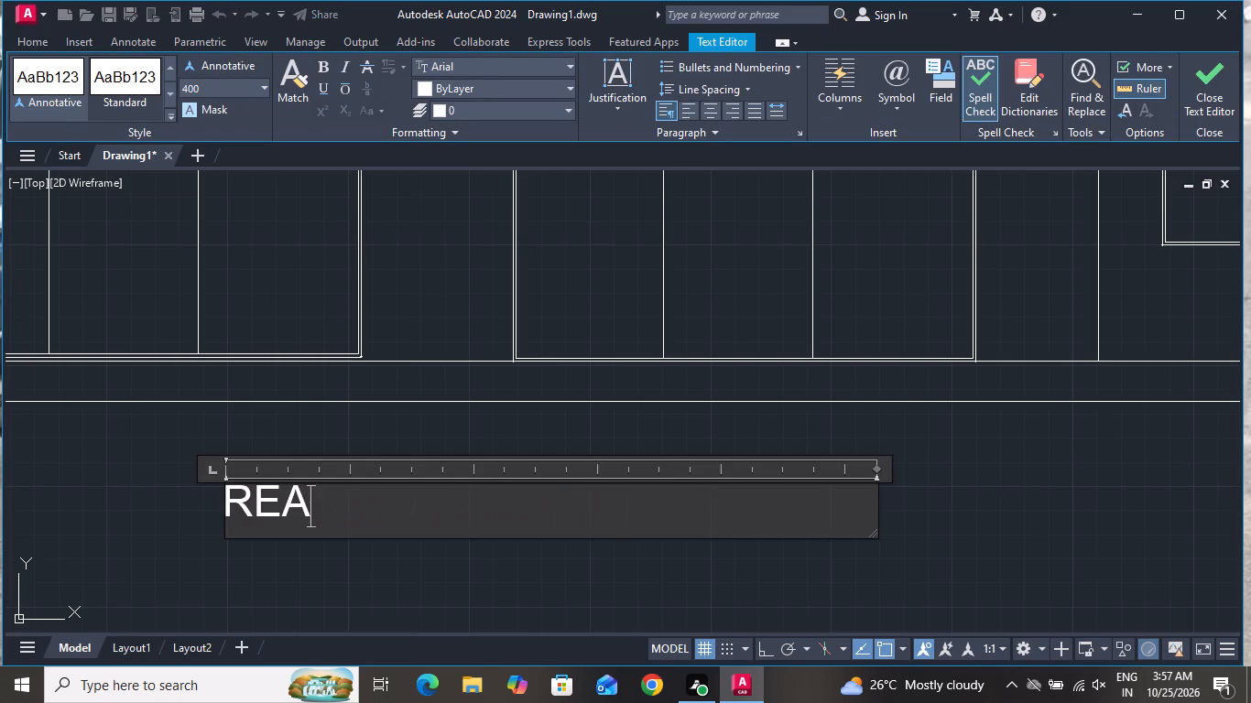
key("r")
key("space")
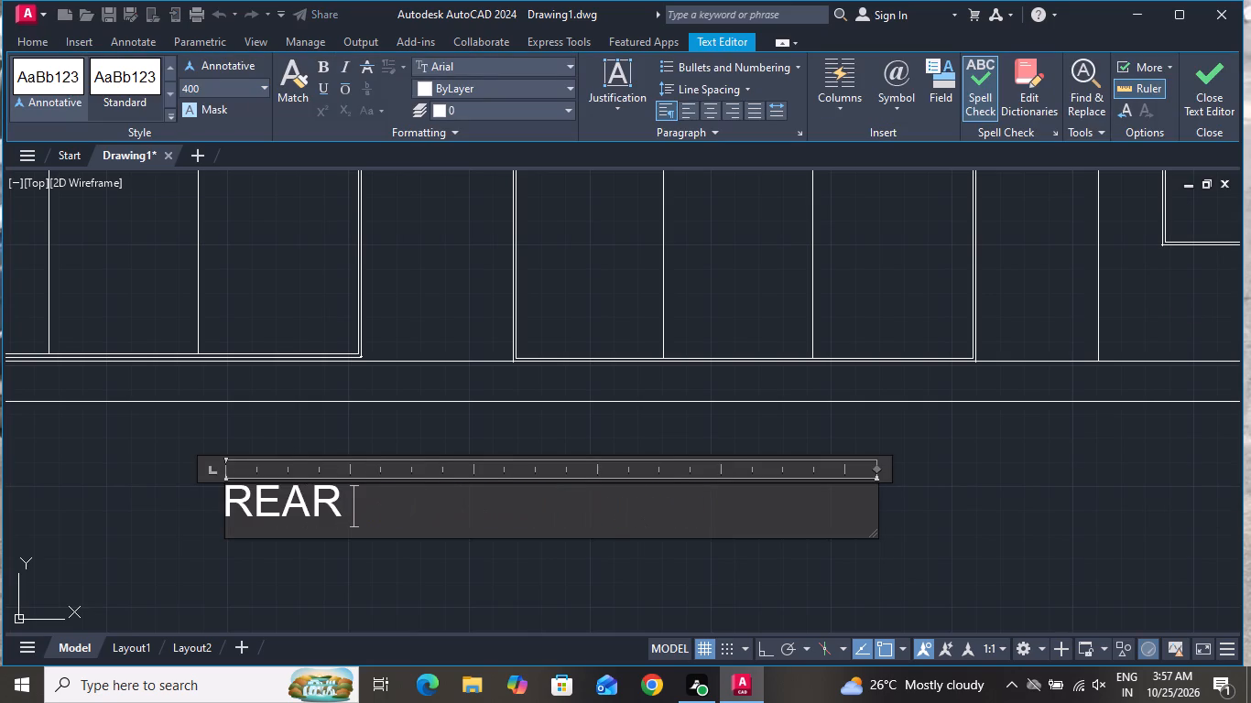
key("e")
type("LE")
type("VATION")
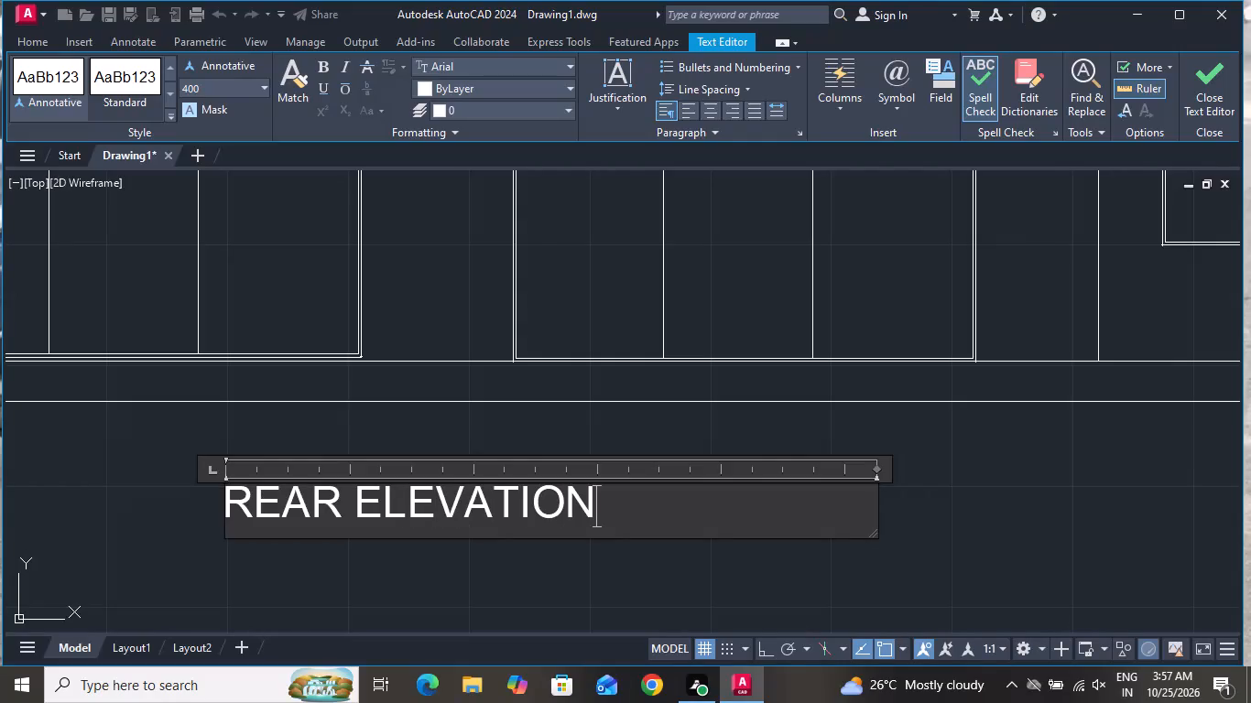
left_click_drag(857, 537, 854, 529)
left_click(793, 621)
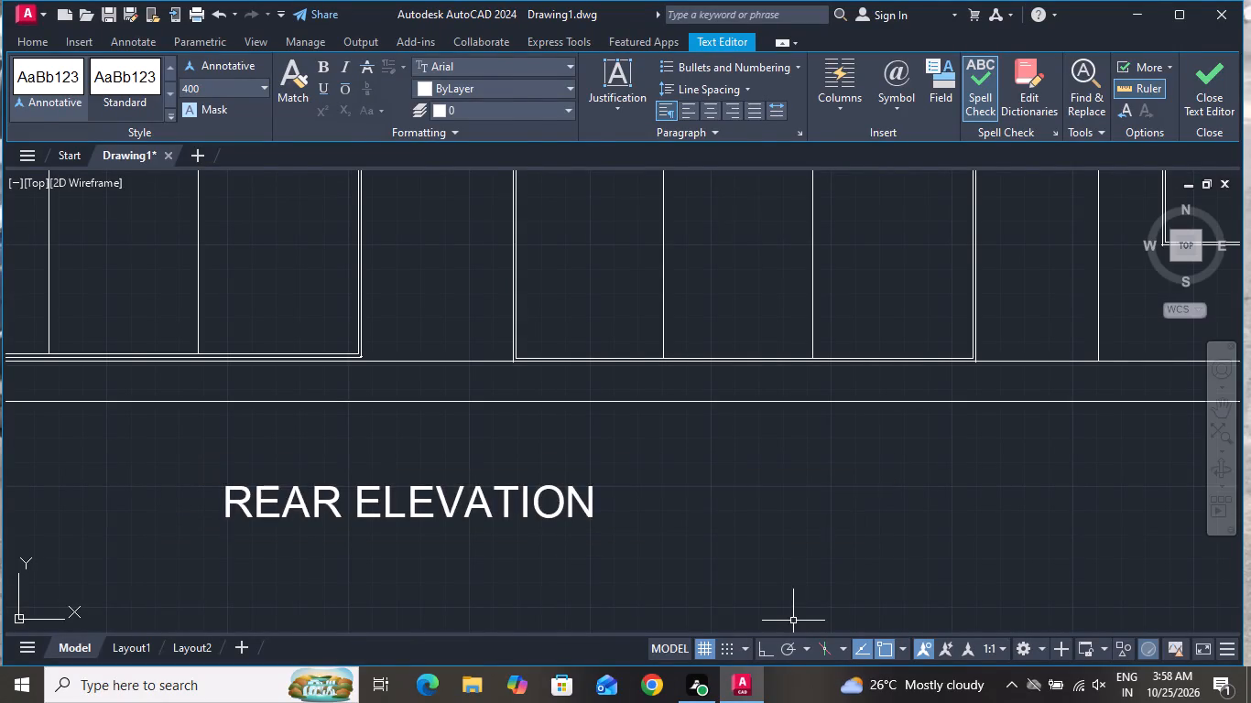
Copy the REAR ELEVATION label to beneath the ground line of the original upper sloping-roof elevation.
scroll(739, 561, "down", 3)
scroll(670, 525, "down", 2)
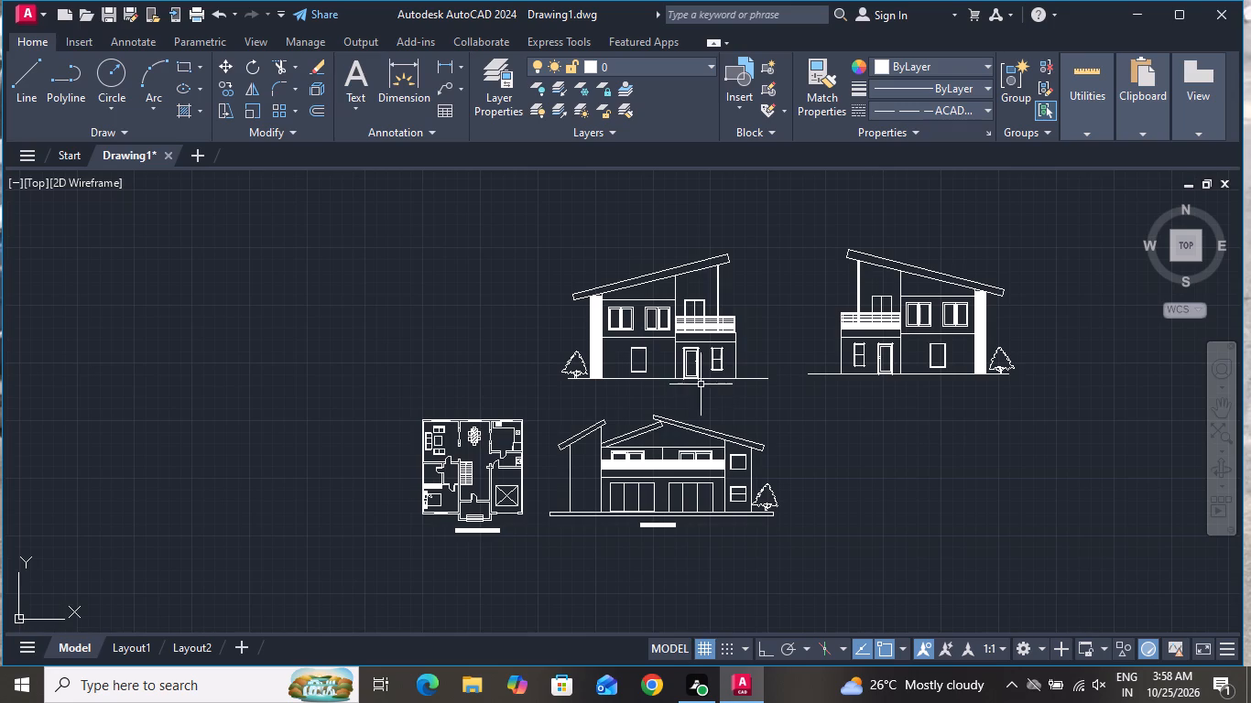
left_click(662, 521)
left_click(657, 531)
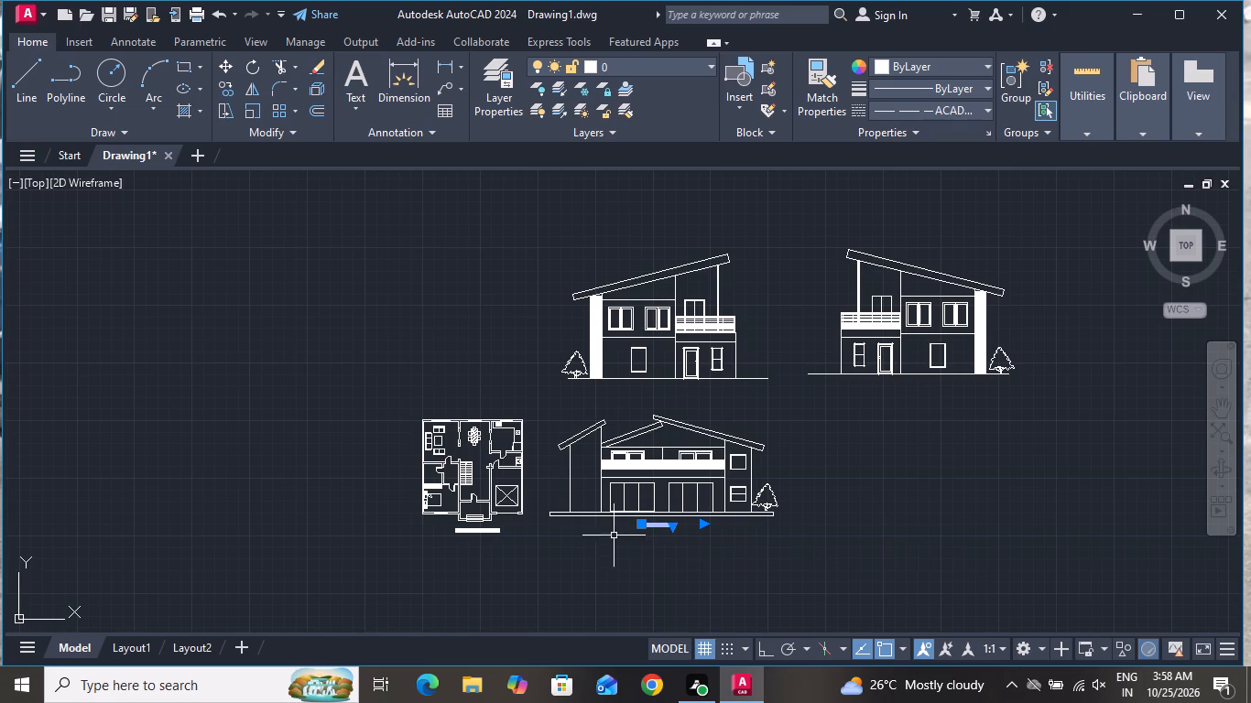
left_click(206, 77)
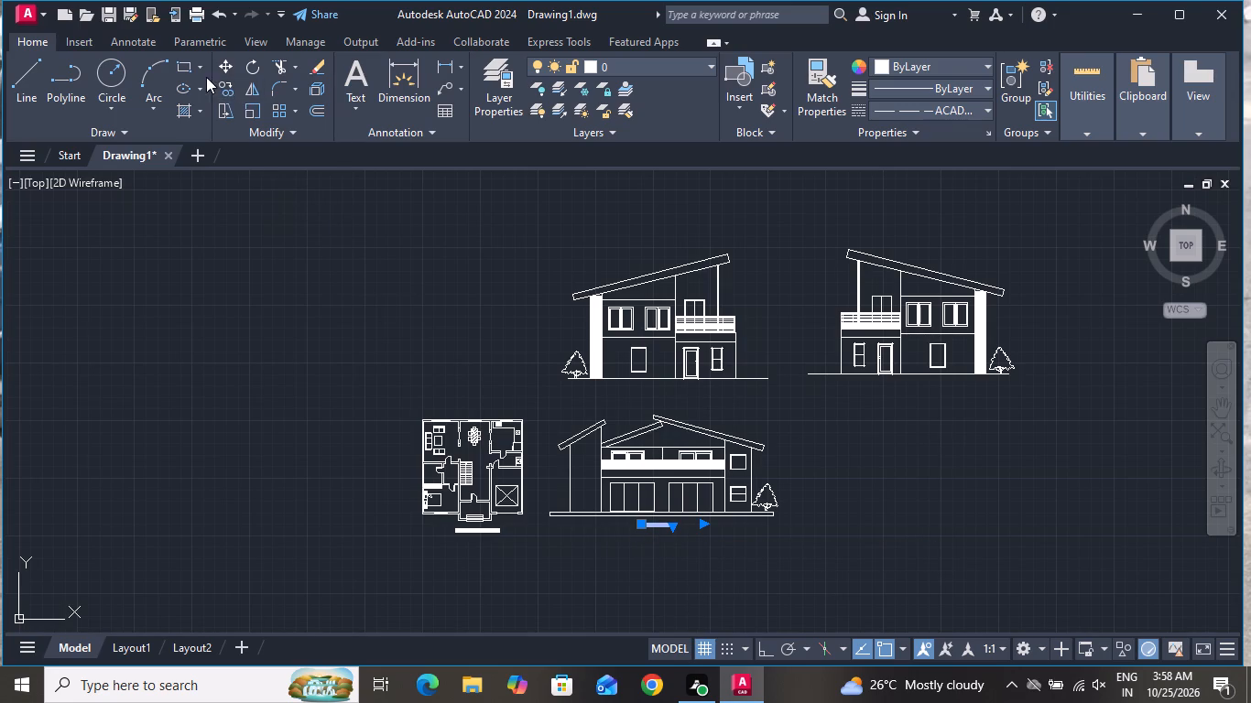
left_click(231, 95)
left_click(662, 538)
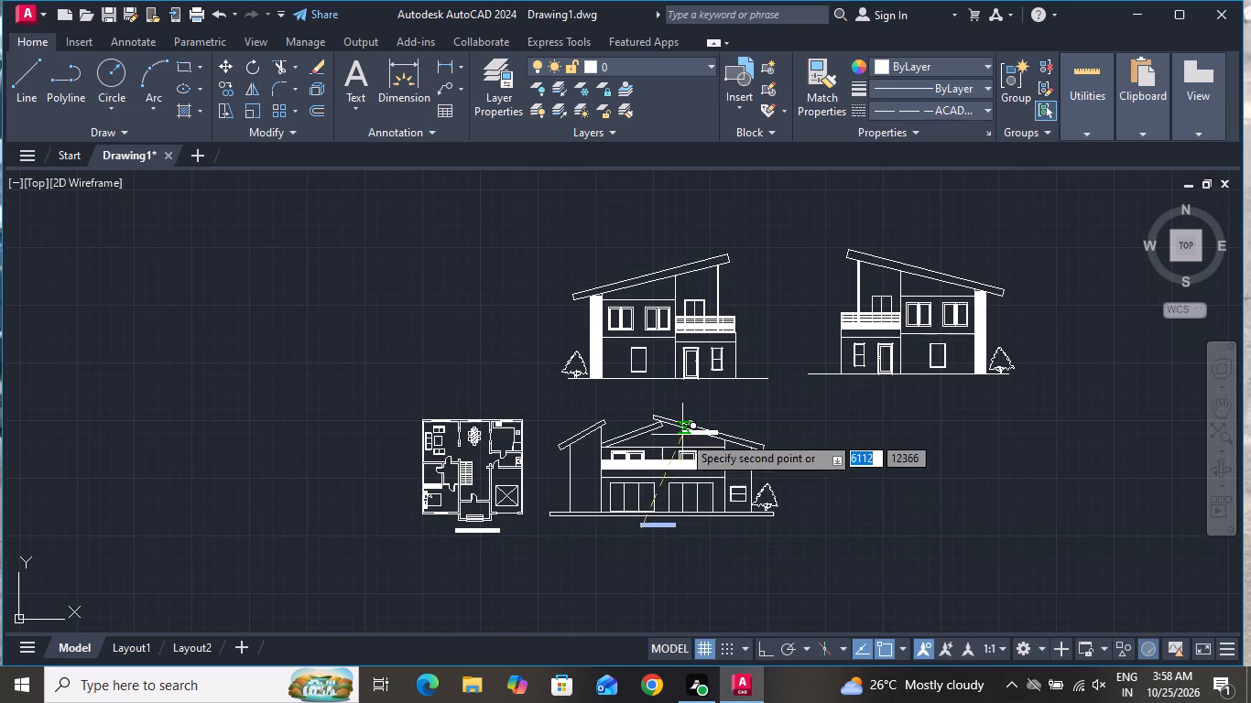
scroll(662, 411, "up", 3)
left_click(604, 330)
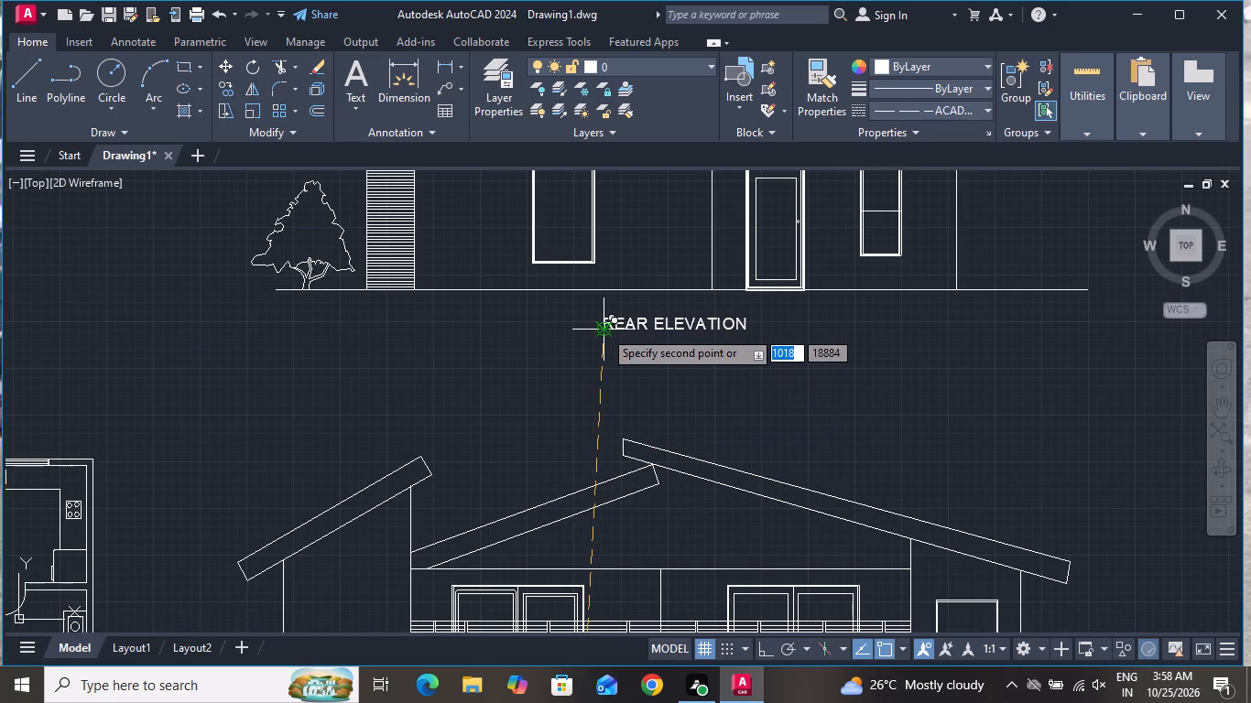
right_click(602, 331)
left_click(621, 364)
Replace the text of the copied label beneath the original upper elevation with LEFT SIDE ELEVATION.
scroll(623, 369, "down", 1)
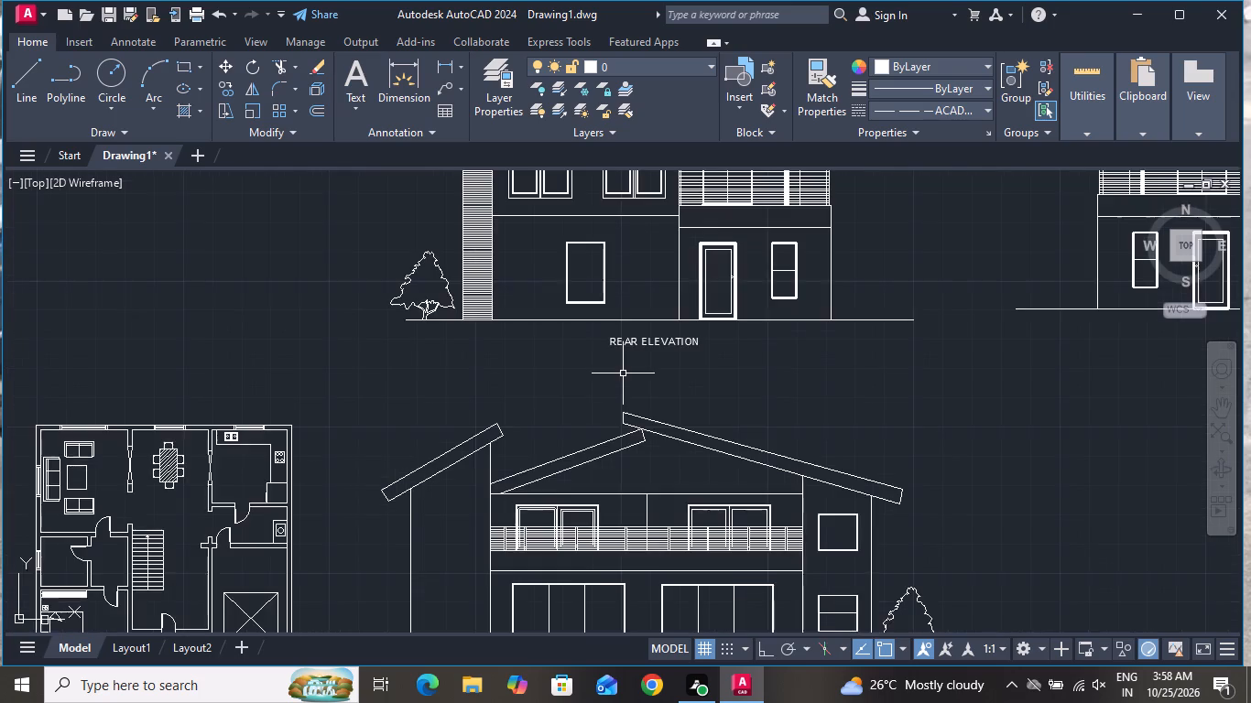
scroll(625, 377, "down", 1)
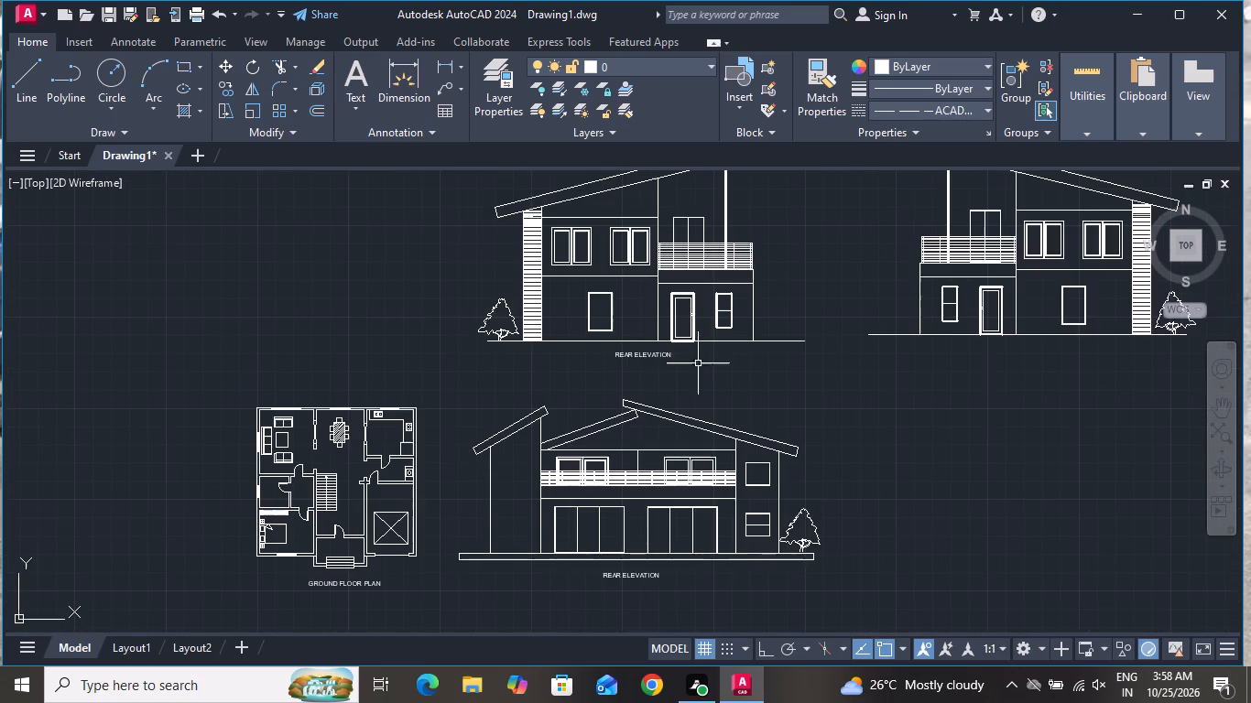
scroll(678, 370, "down", 1)
scroll(678, 365, "up", 3)
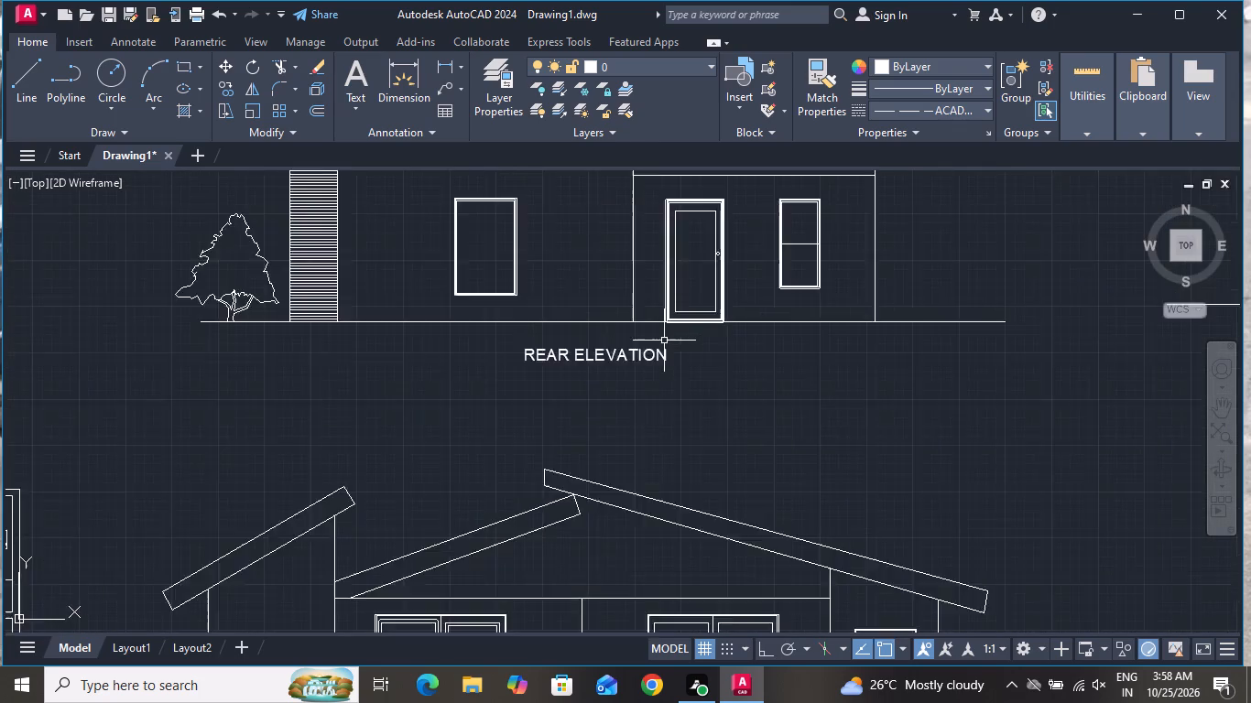
scroll(664, 341, "up", 1)
double_click(666, 365)
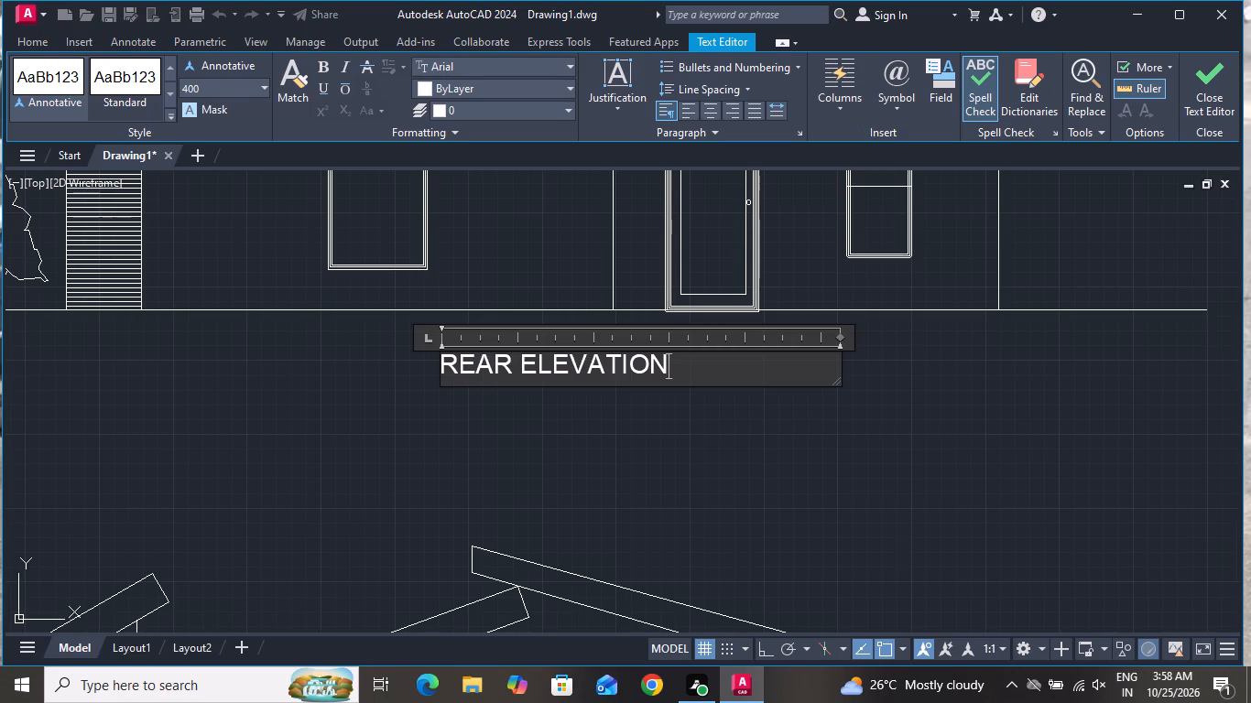
key("BackSpace")
key("BackSpace")
key("BackSpace")
key("BackSpace")
key("BackSpace")
key("BackSpace")
key("BackSpace")
key("BackSpace")
key("BackSpace")
key("BackSpace")
key("BackSpace")
key("BackSpace")
key("BackSpace")
key("BackSpace")
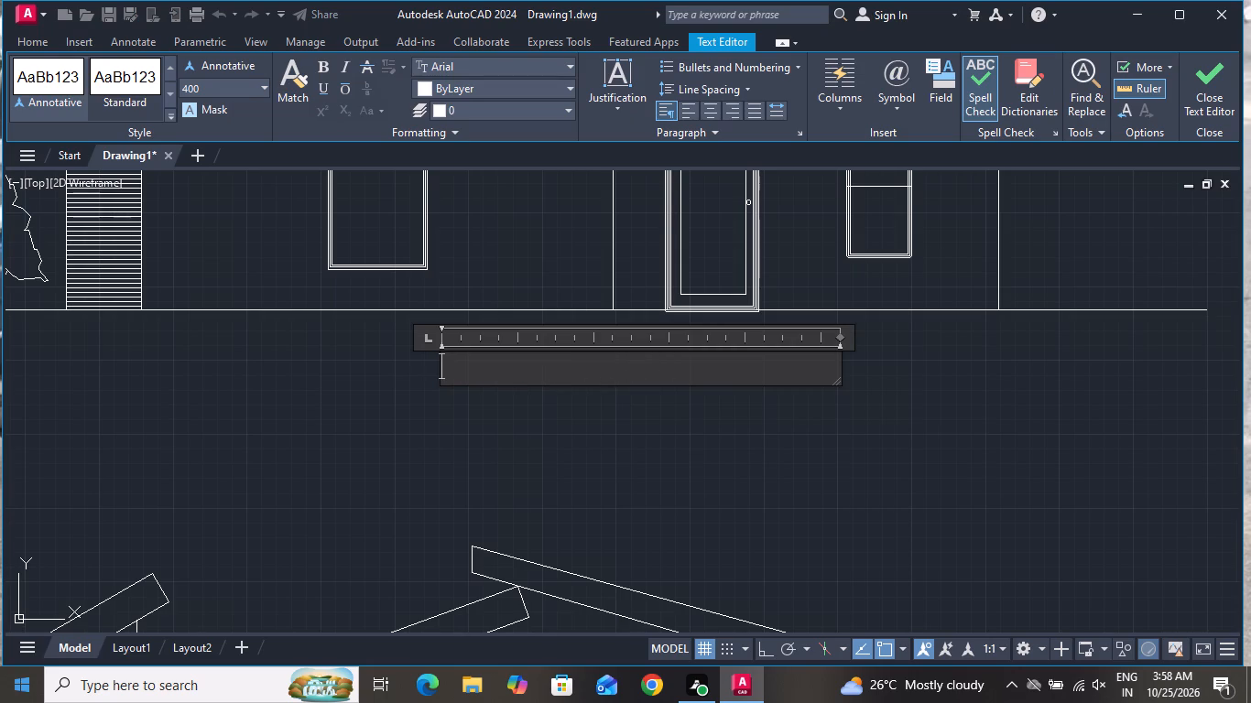
type("LEFT")
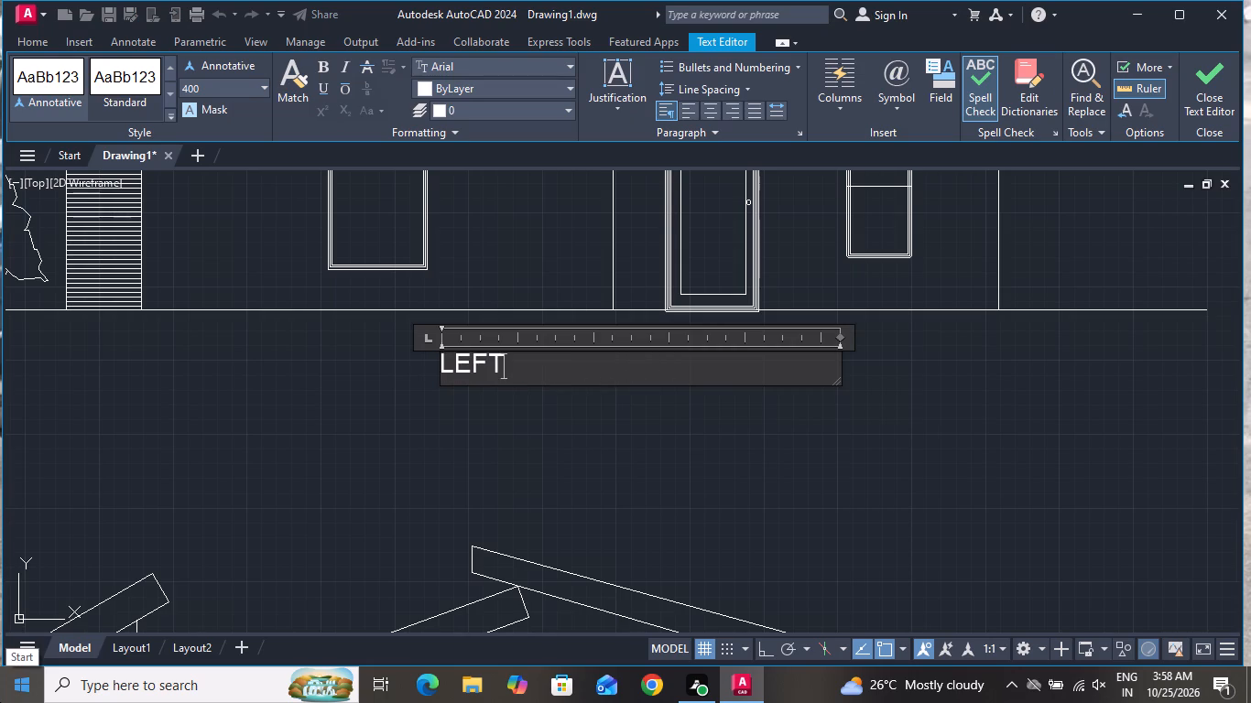
key("space")
type("SIDE")
key("space")
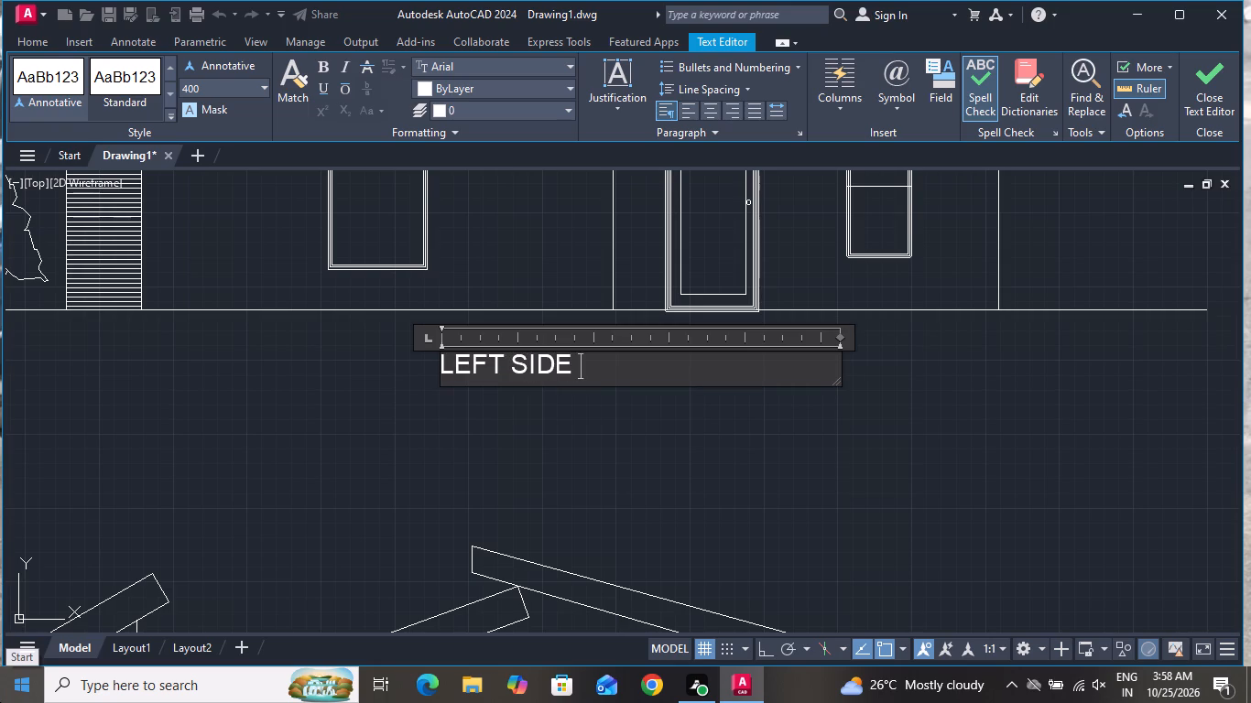
key("e")
type("LEVATION")
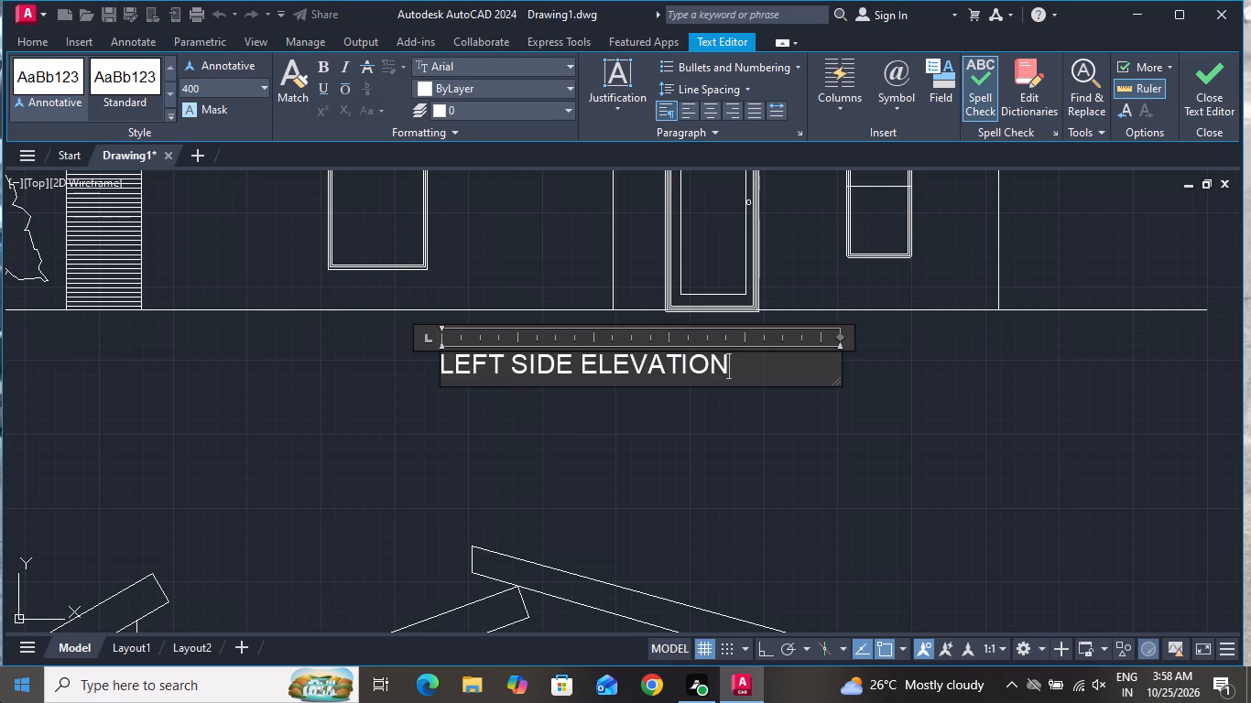
left_click(518, 488)
Copy the LEFT SIDE ELEVATION label to beneath the ground line of the mirrored elevation.
scroll(518, 487, "down", 2)
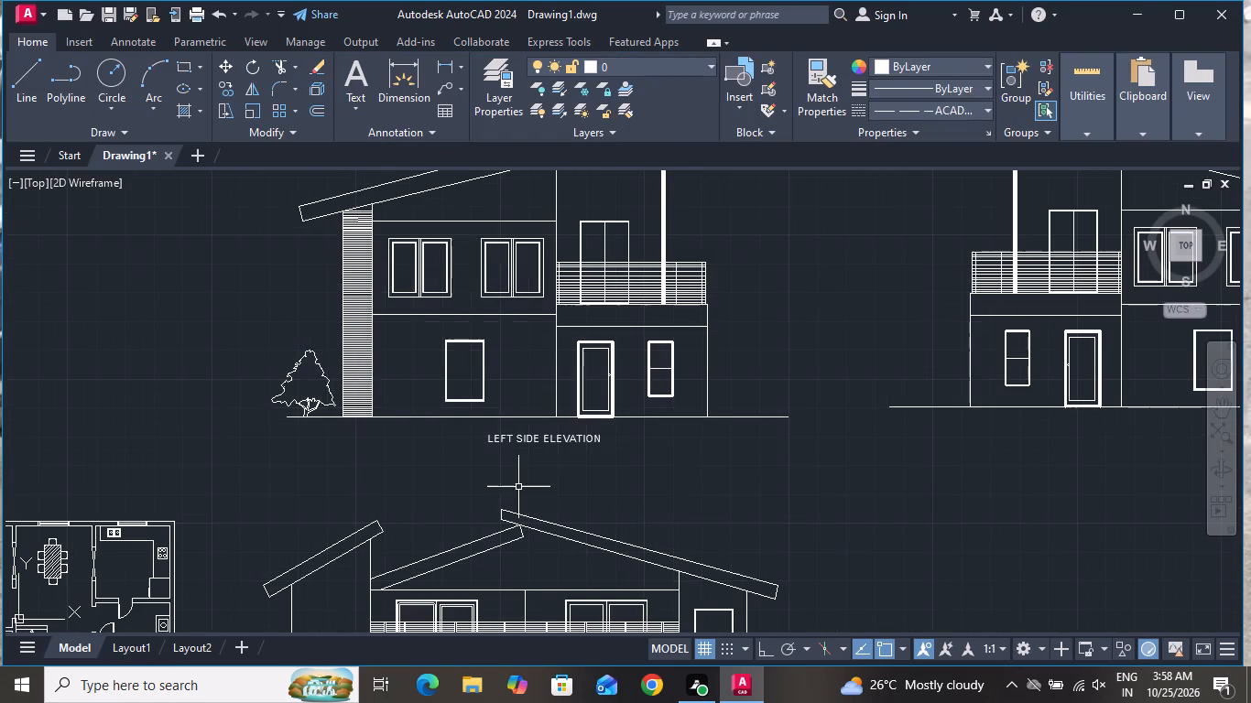
left_click(550, 444)
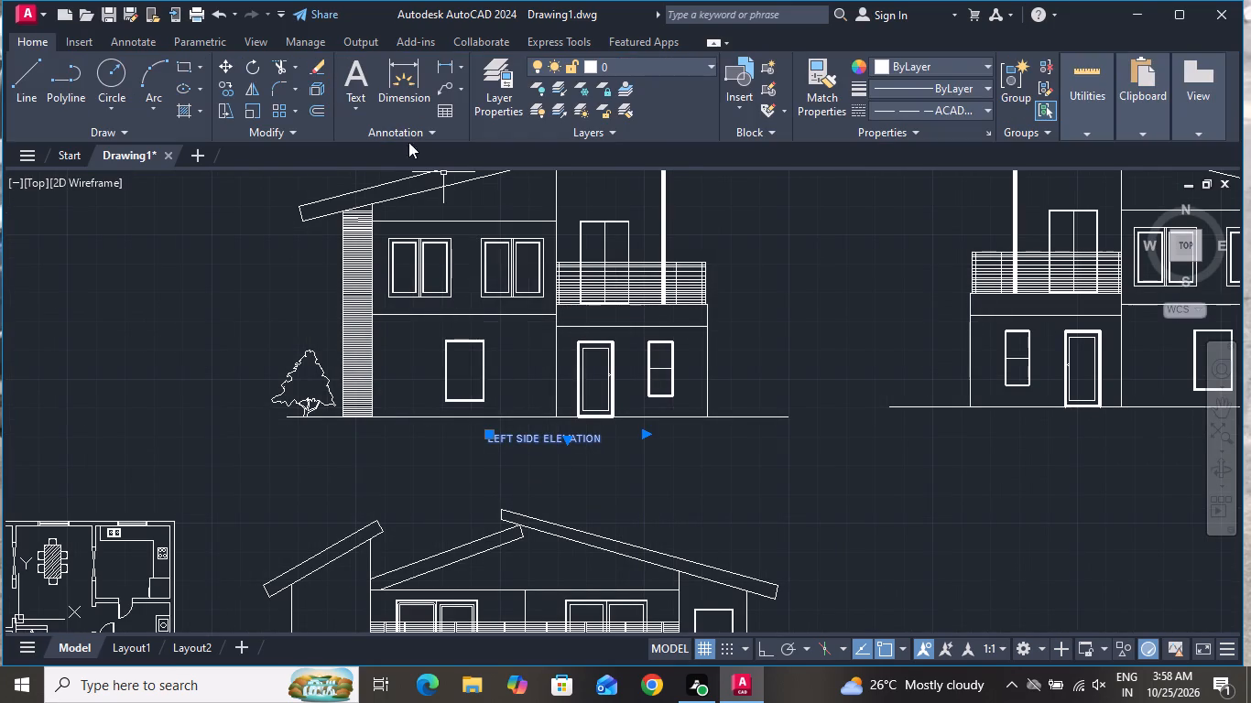
left_click(232, 92)
left_click(549, 449)
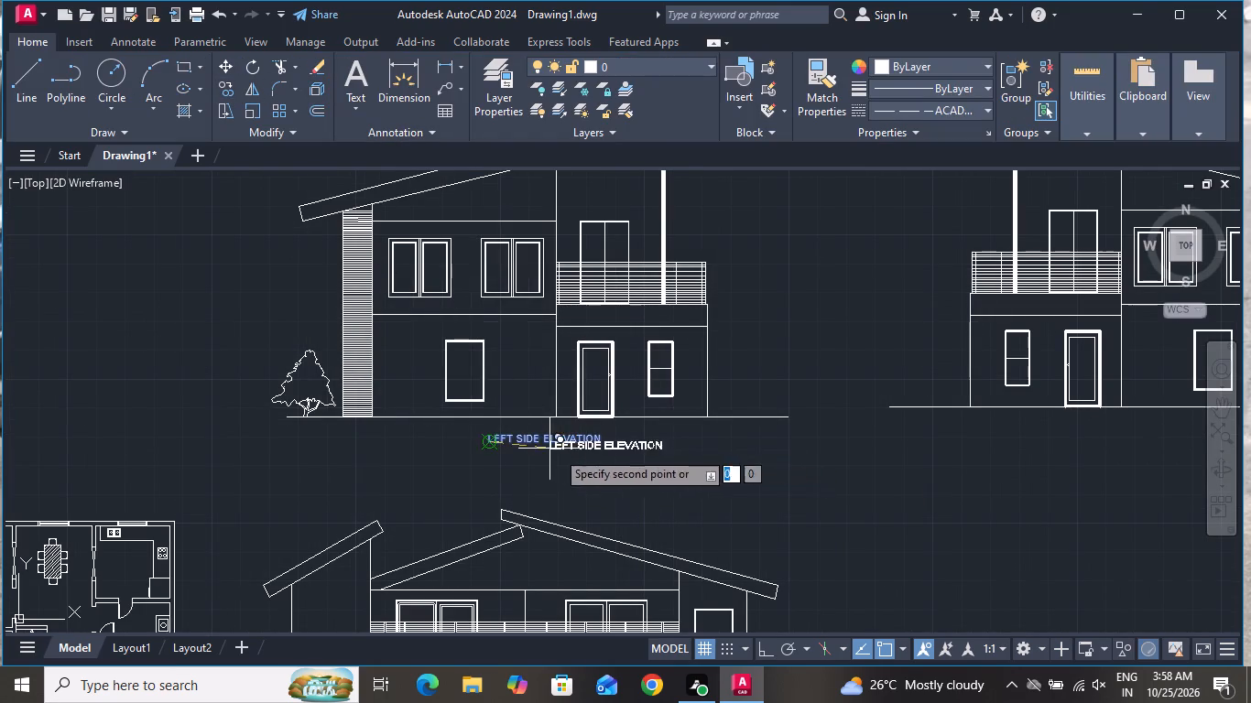
scroll(776, 495, "down", 2)
scroll(904, 487, "up", 2)
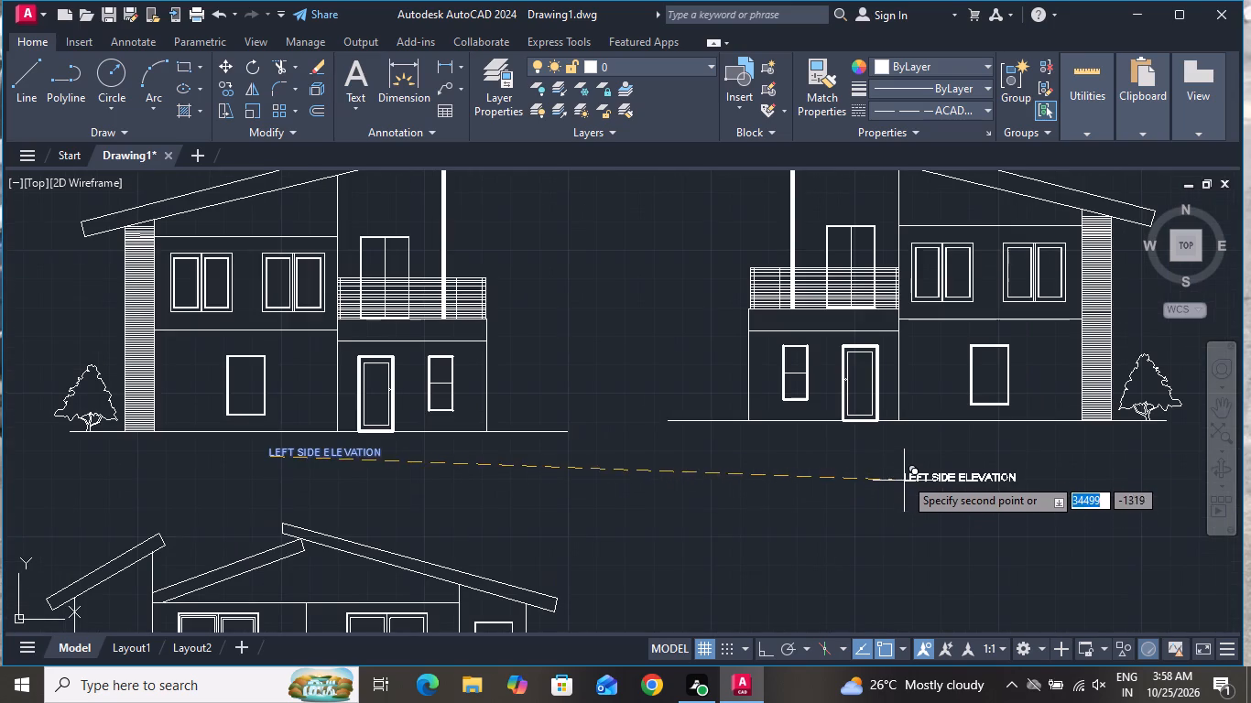
left_click(893, 449)
right_click(892, 449)
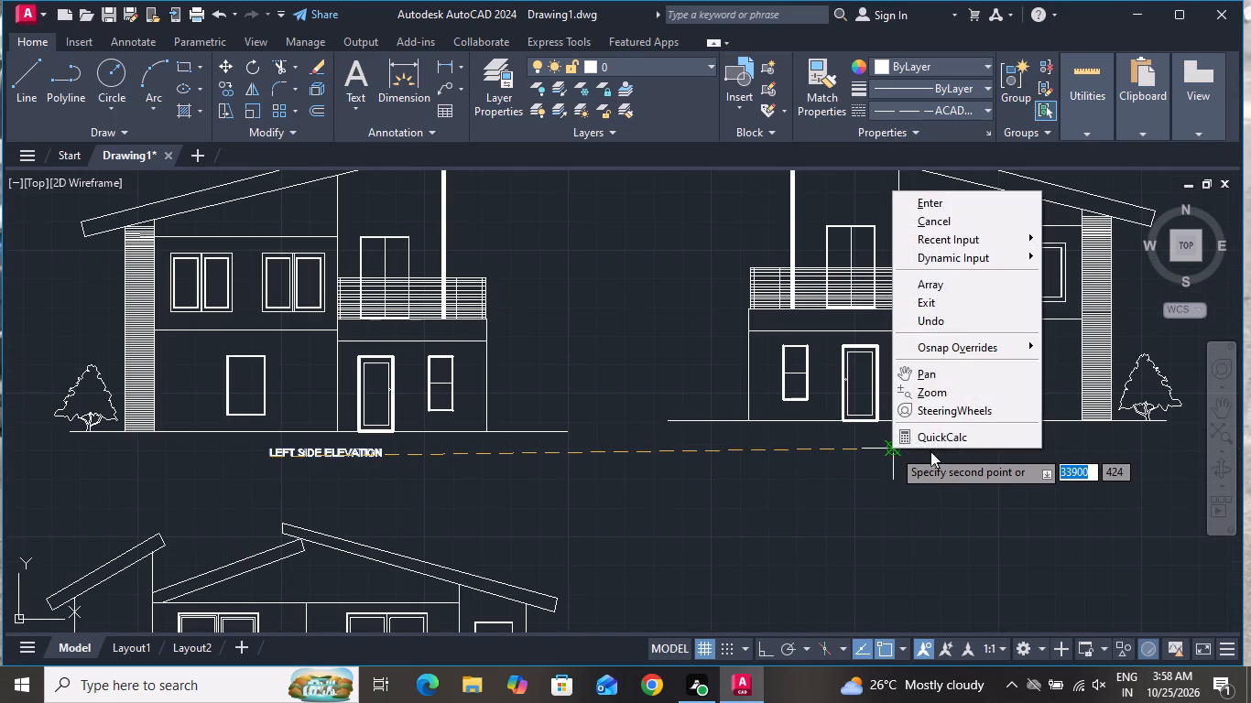
left_click(955, 216)
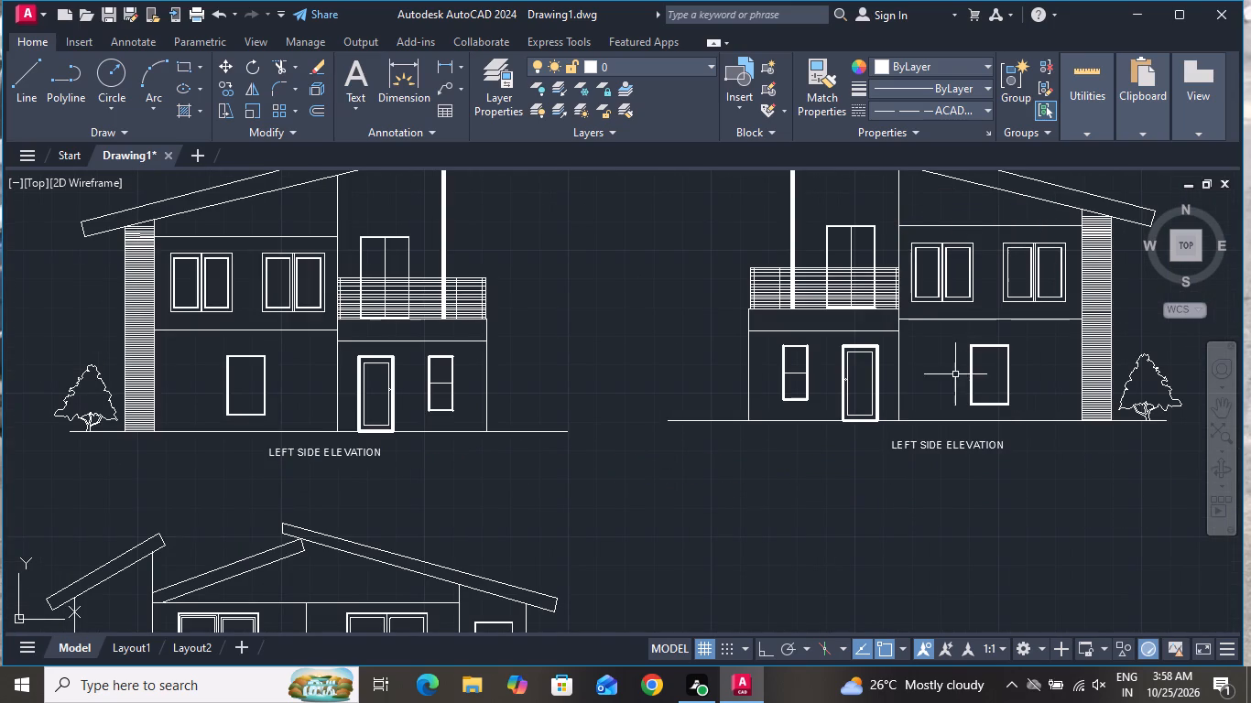
Change the copied label beneath the mirrored elevation to read RIGHT SIDE ELEVATION.
scroll(929, 441, "up", 3)
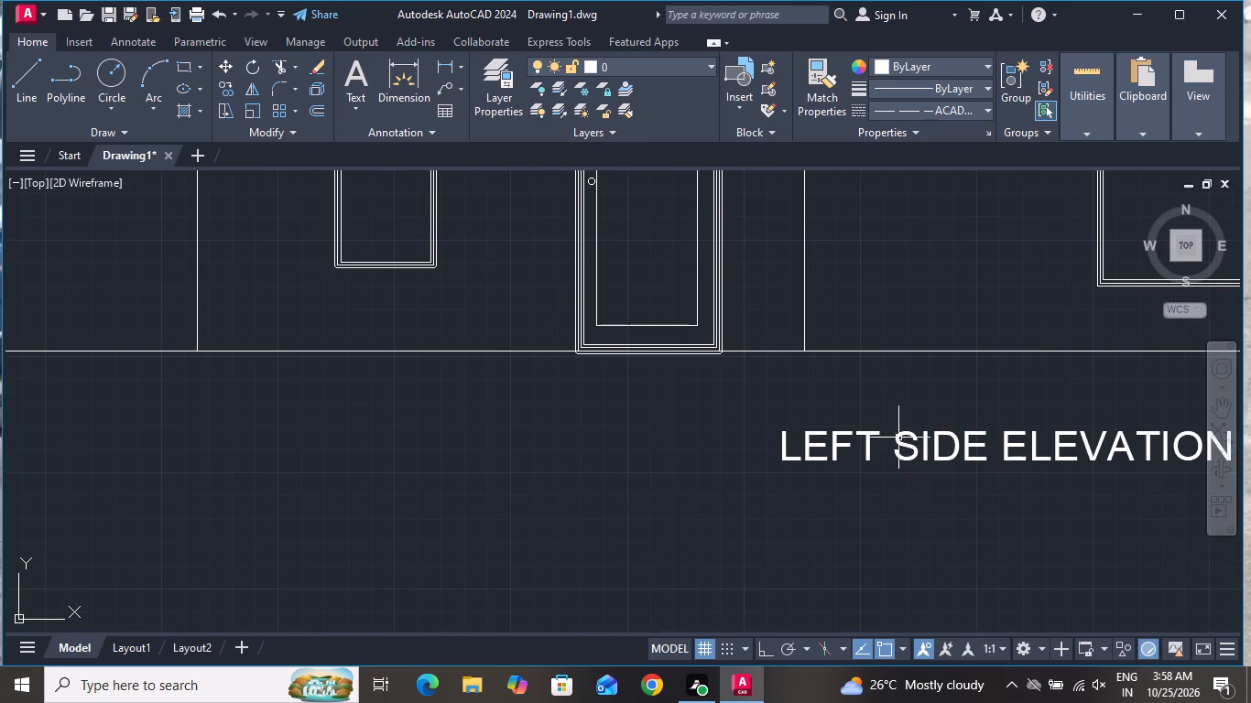
double_click(878, 437)
double_click(876, 438)
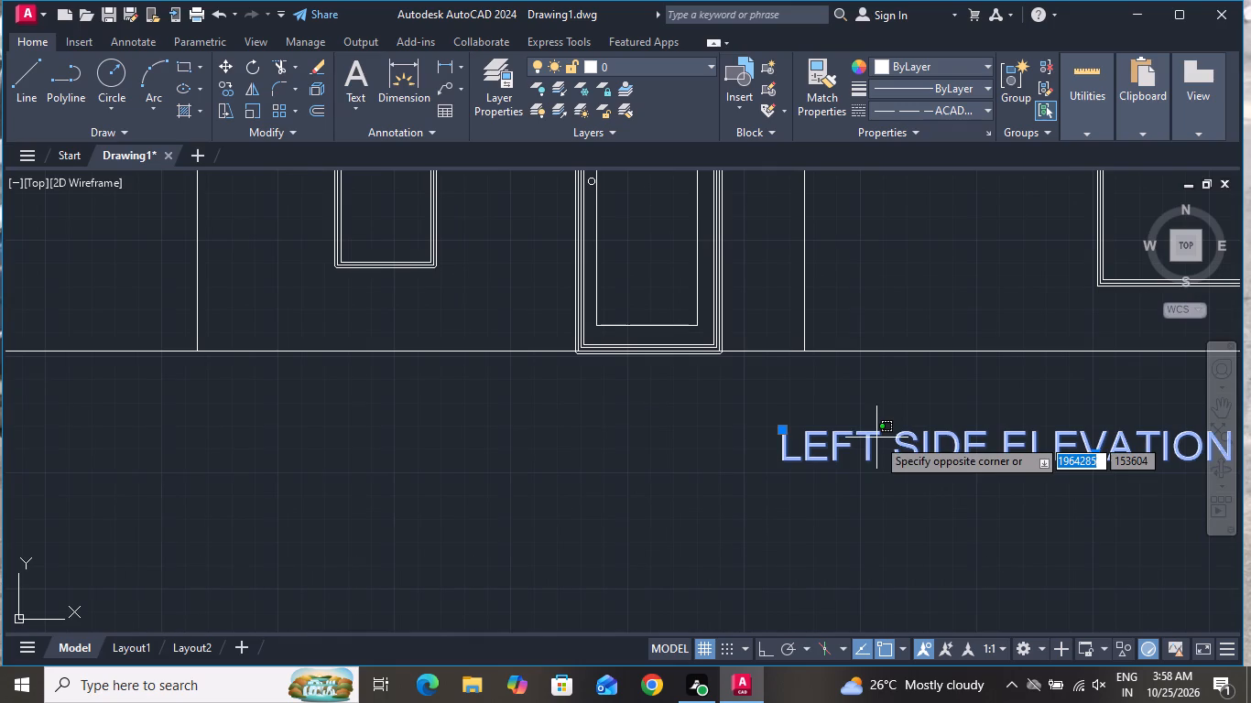
triple_click(879, 429)
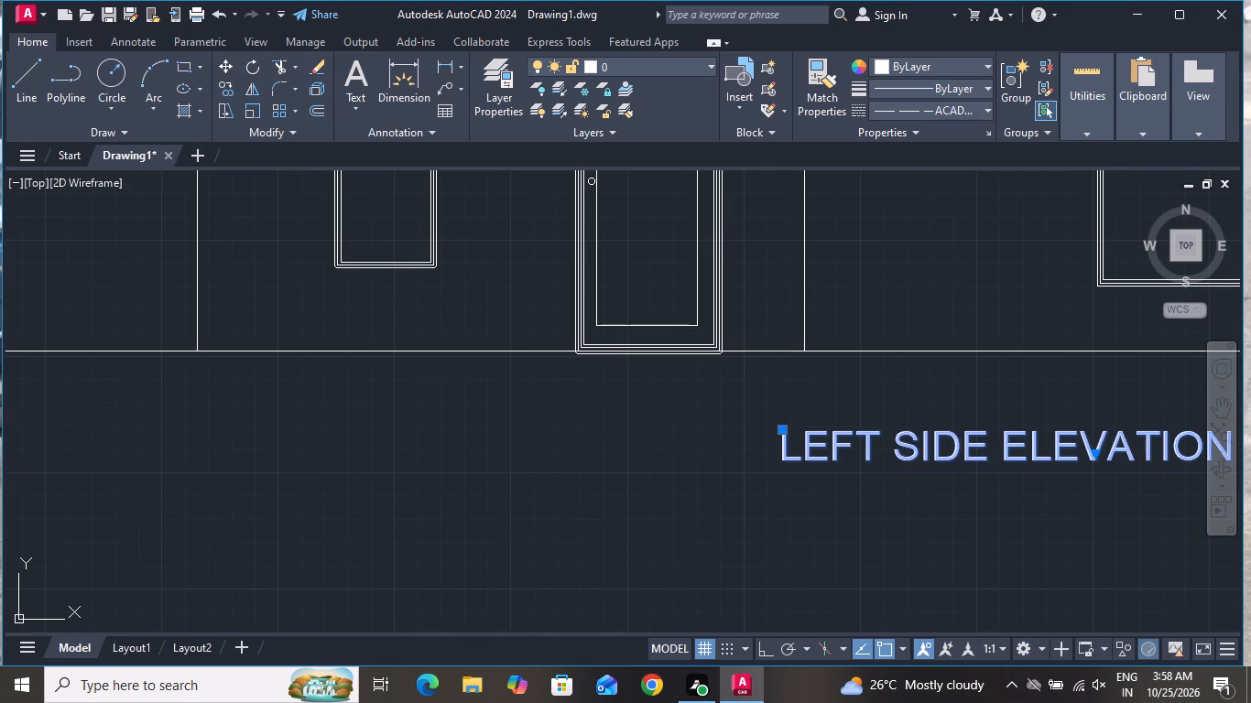
key("BackSpace")
key("BackSpace")
key("BackSpace")
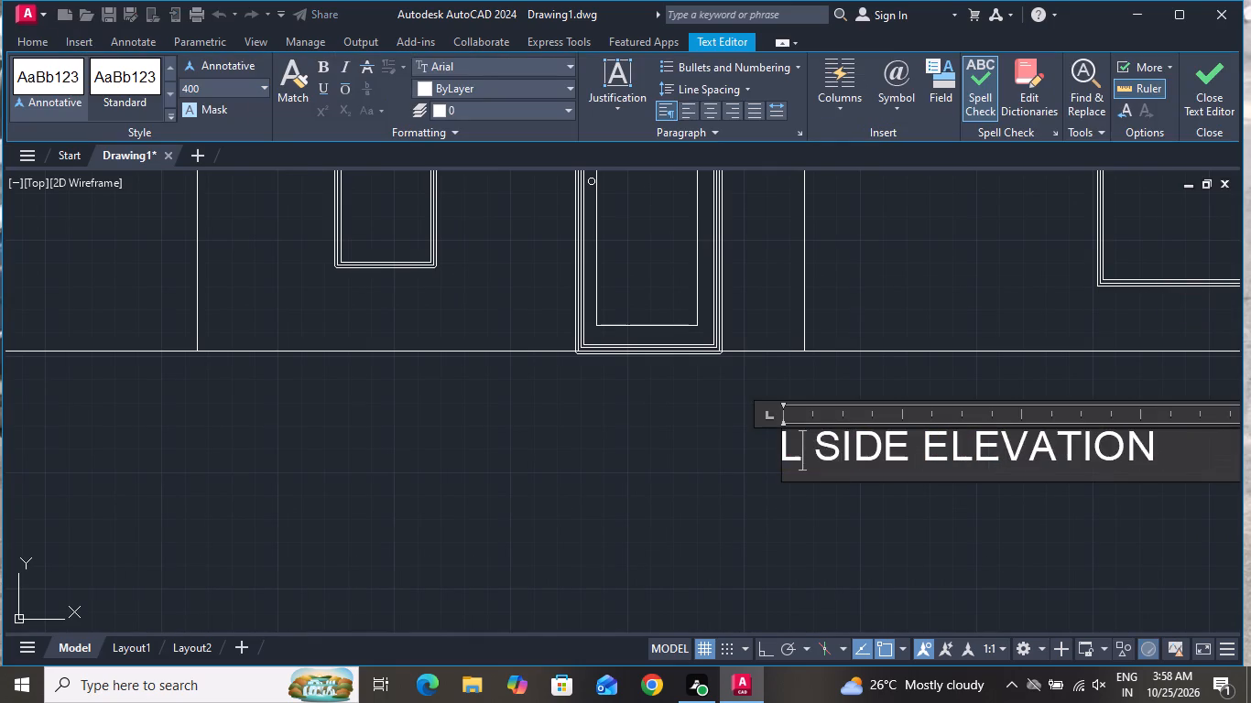
key("BackSpace")
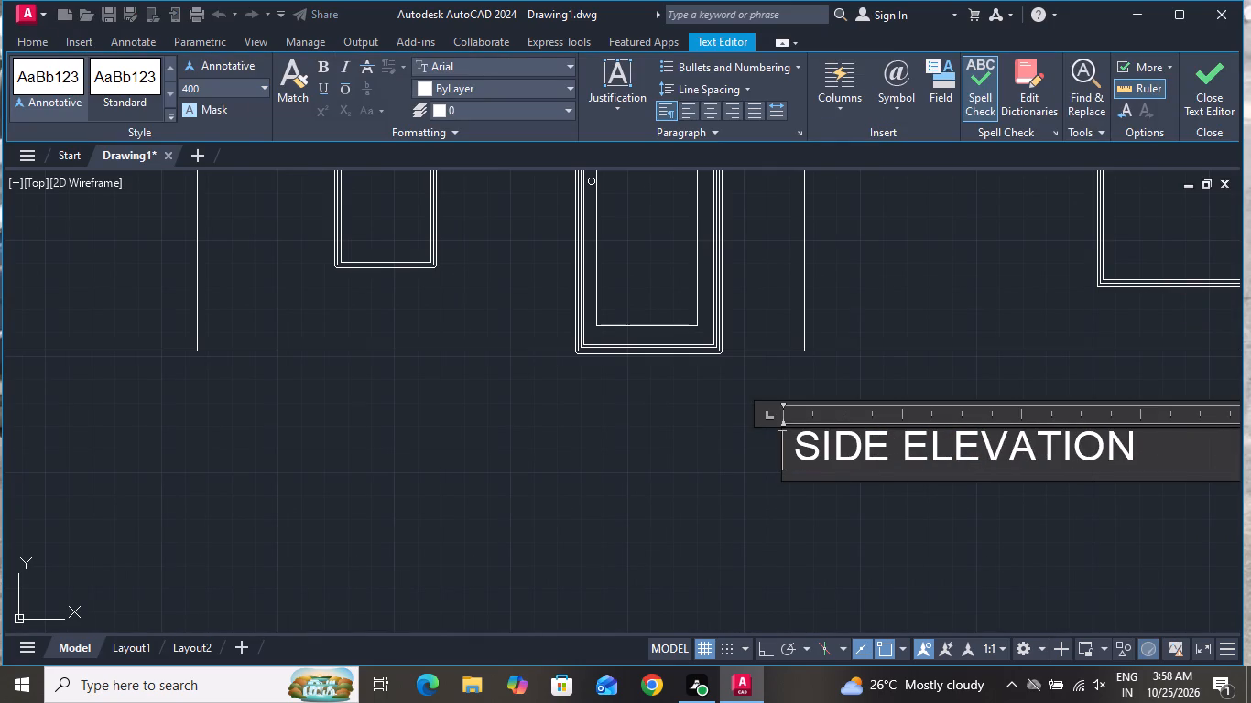
type("RIGHT")
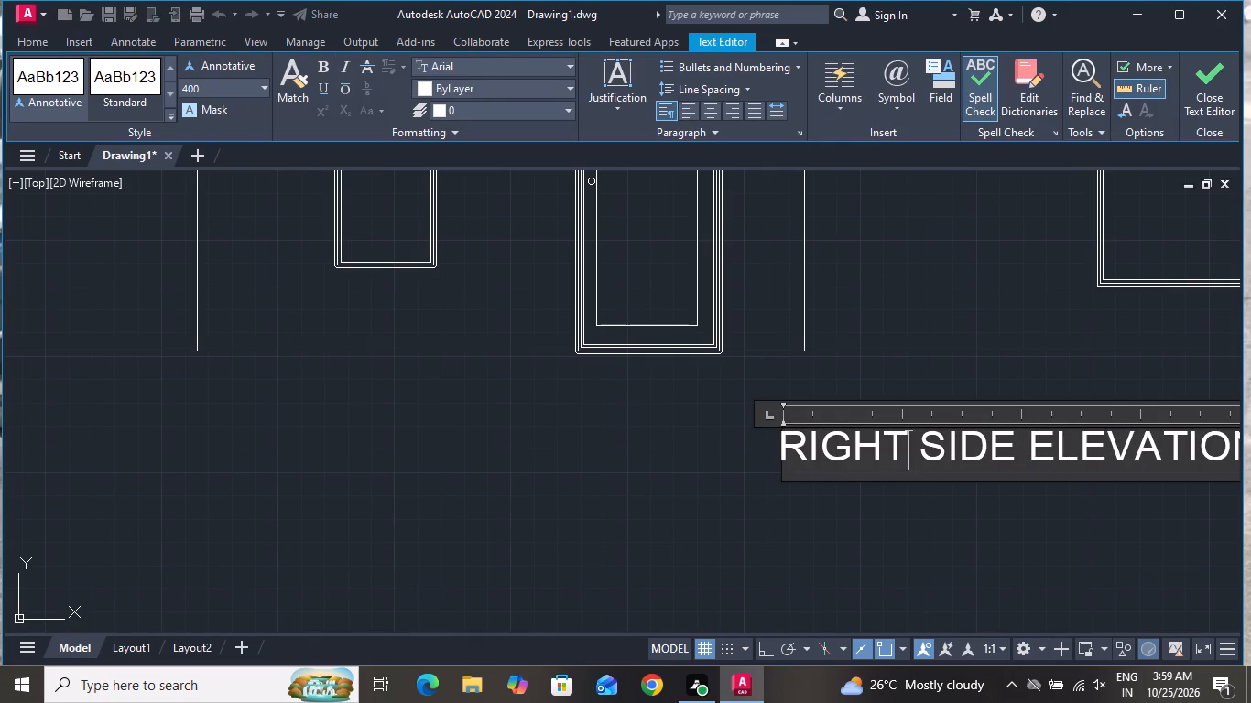
left_click(827, 519)
scroll(821, 517, "down", 4)
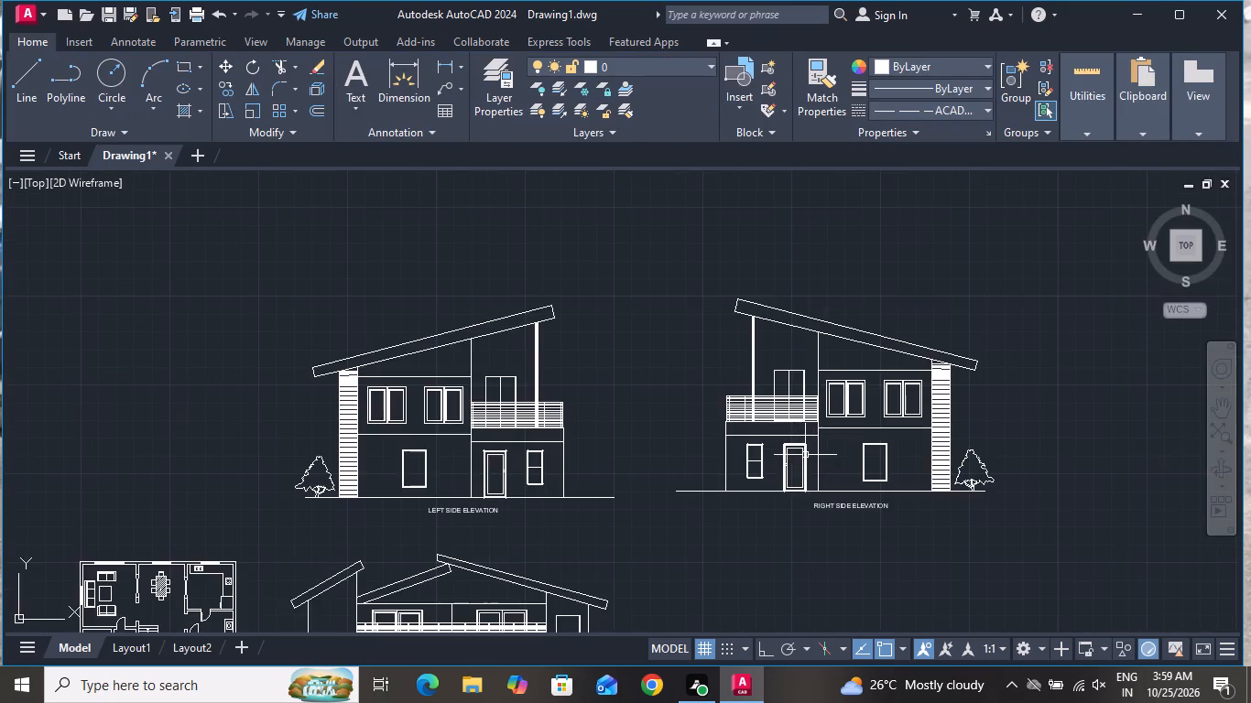
scroll(796, 457, "down", 2)
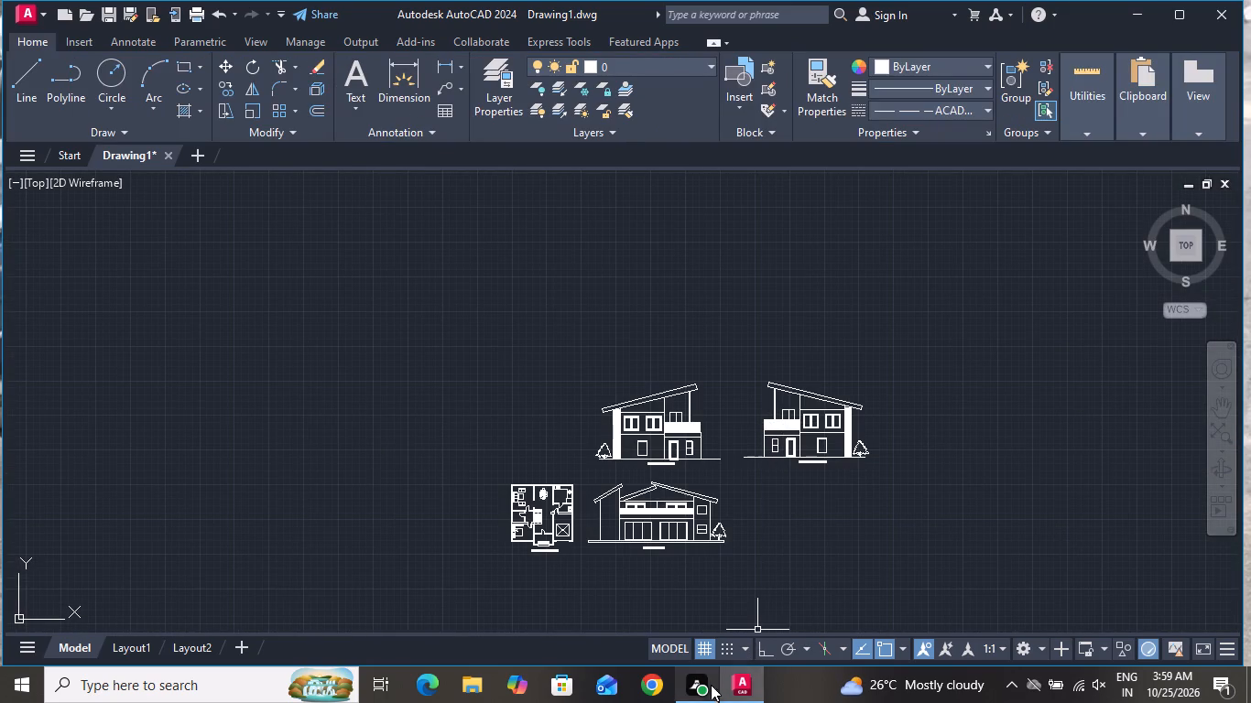
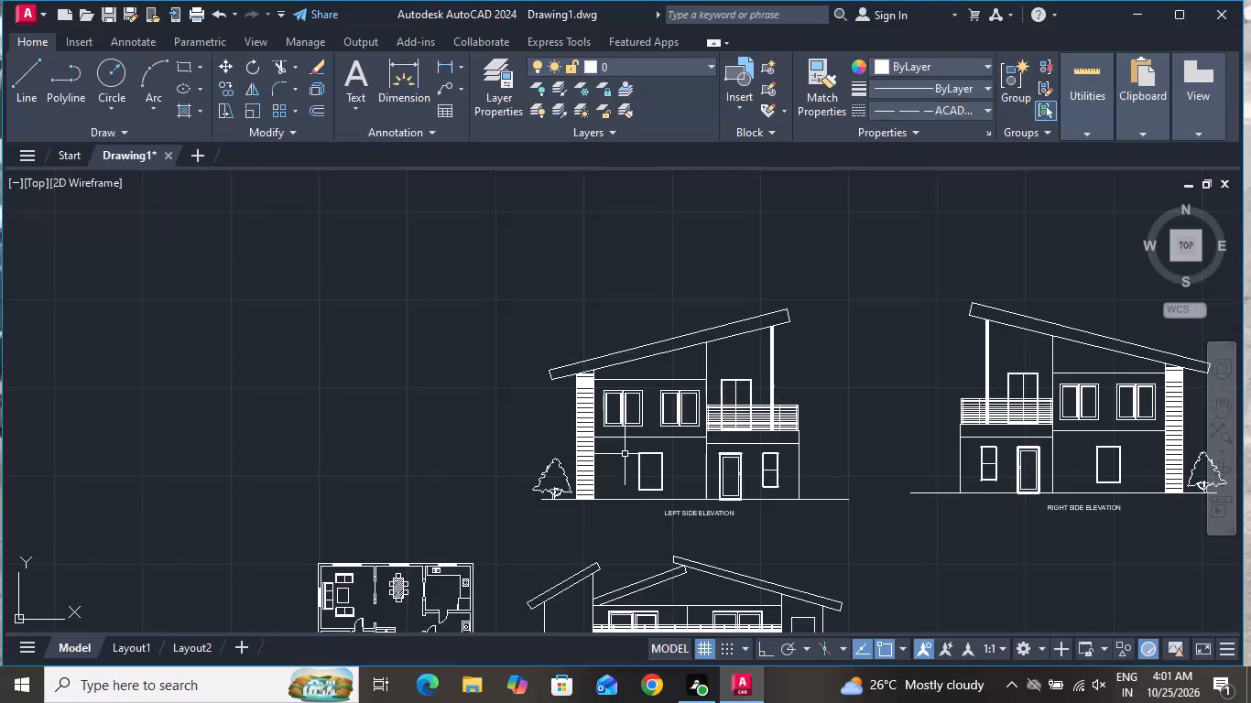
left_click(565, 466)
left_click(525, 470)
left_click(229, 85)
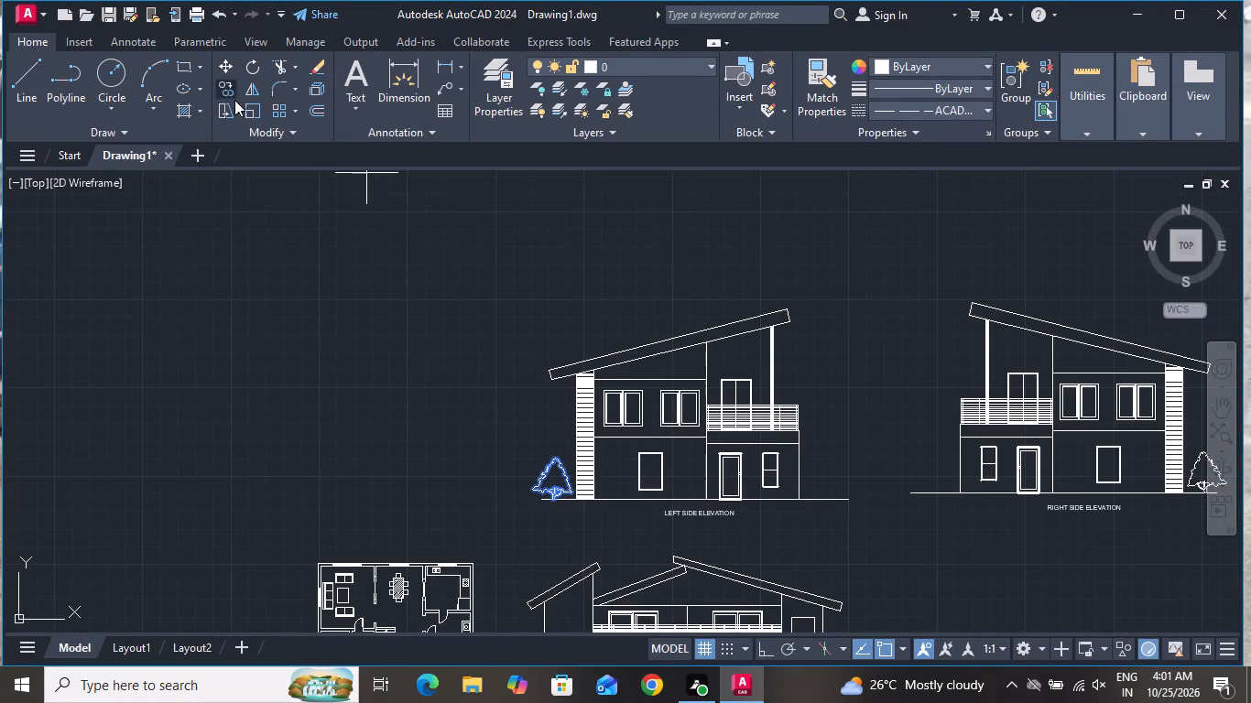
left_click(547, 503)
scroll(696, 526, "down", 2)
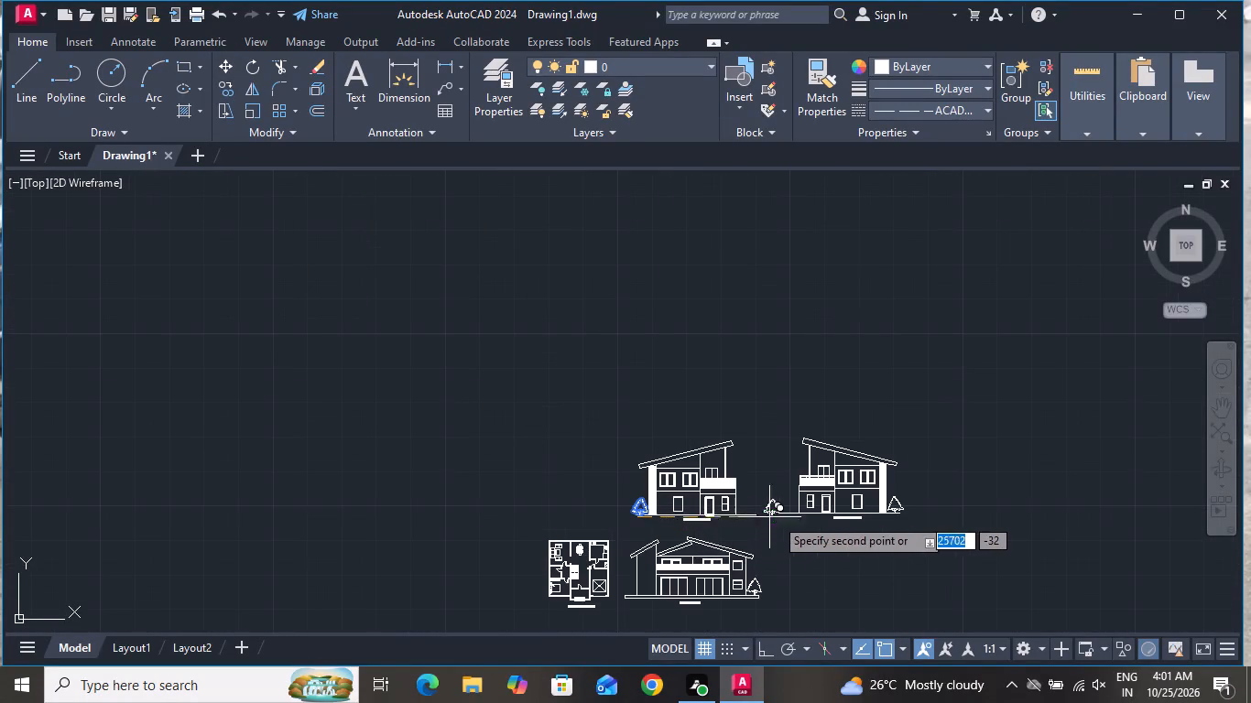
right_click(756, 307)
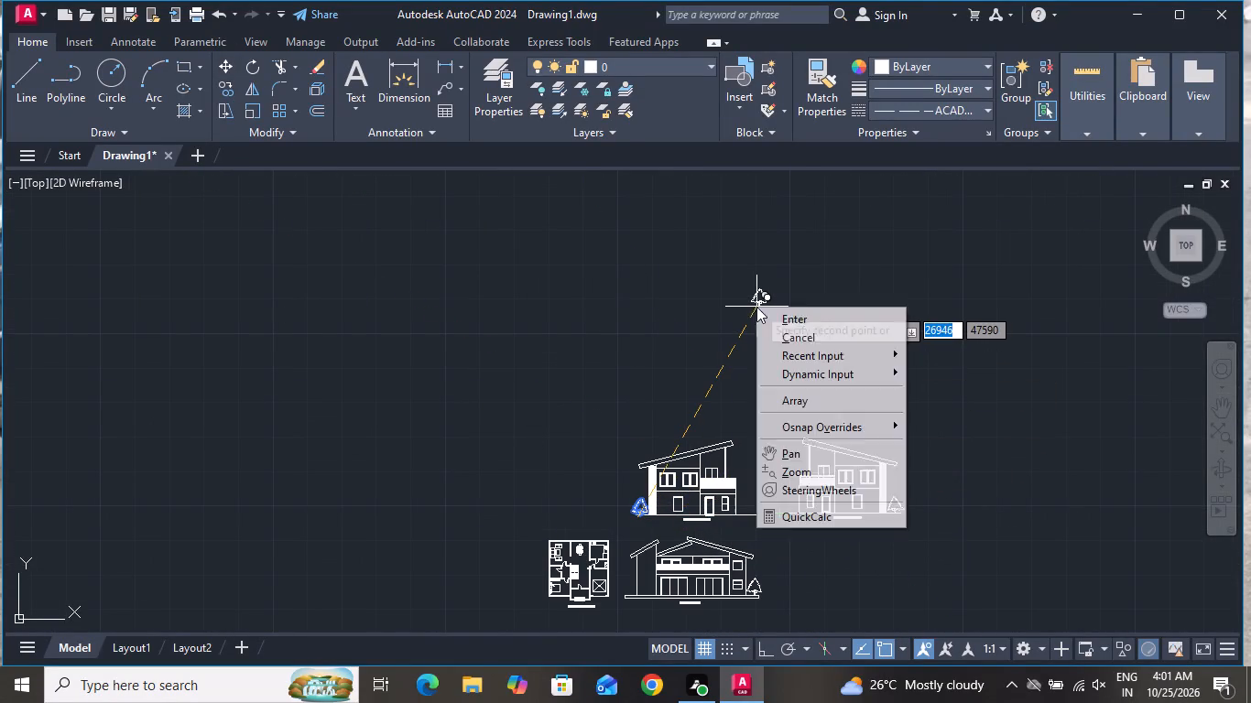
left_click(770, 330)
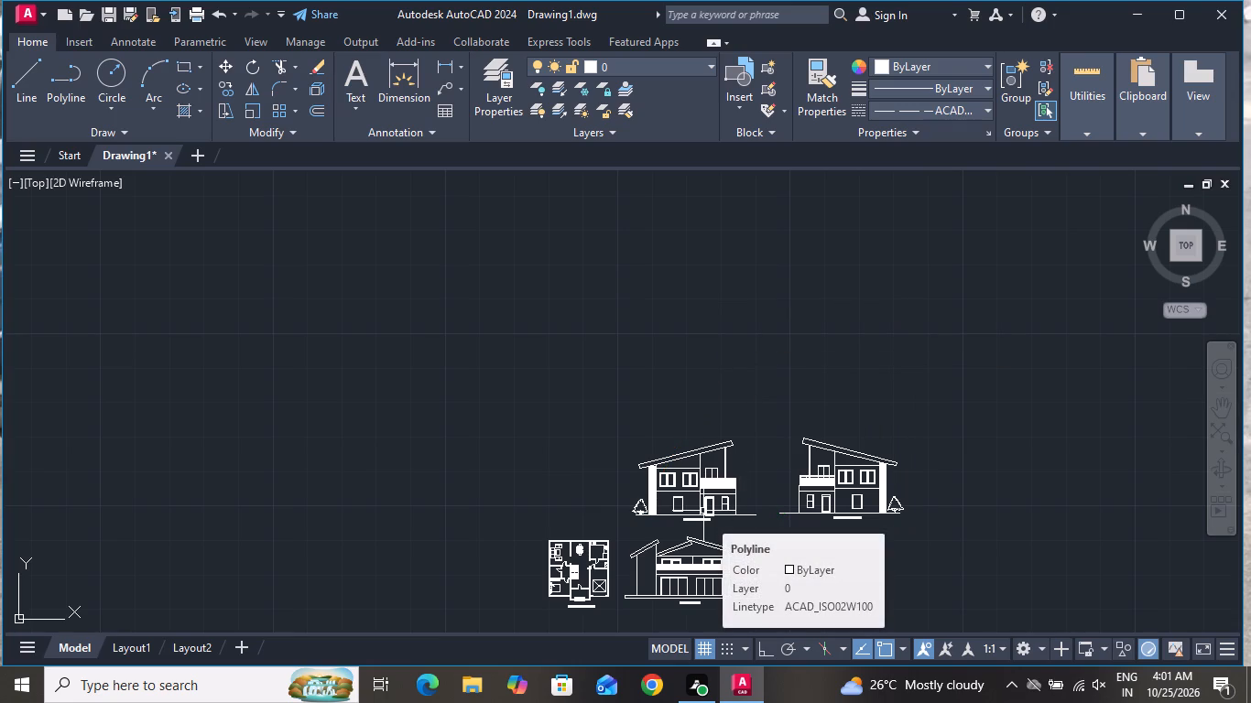
Draw a long horizontal ground line with Ortho on, in the empty space below the rear elevation.
scroll(703, 511, "down", 2)
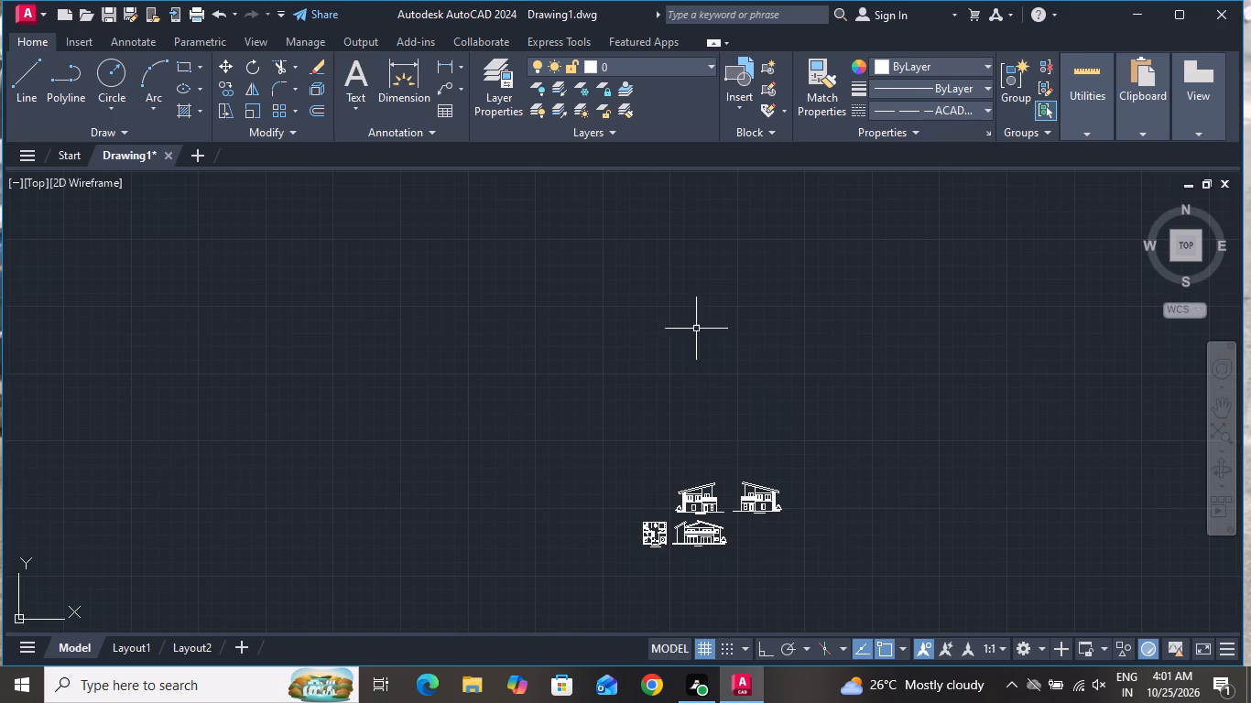
left_click(39, 75)
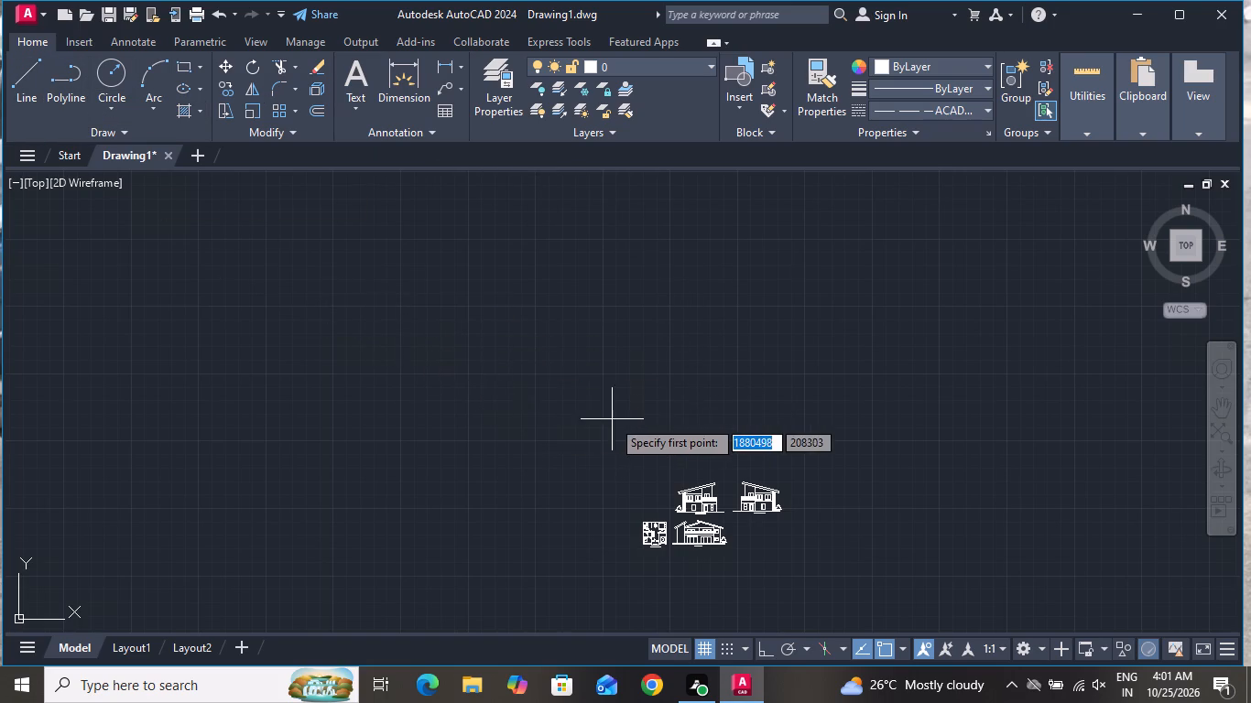
scroll(666, 468, "up", 2)
scroll(689, 434, "down", 1)
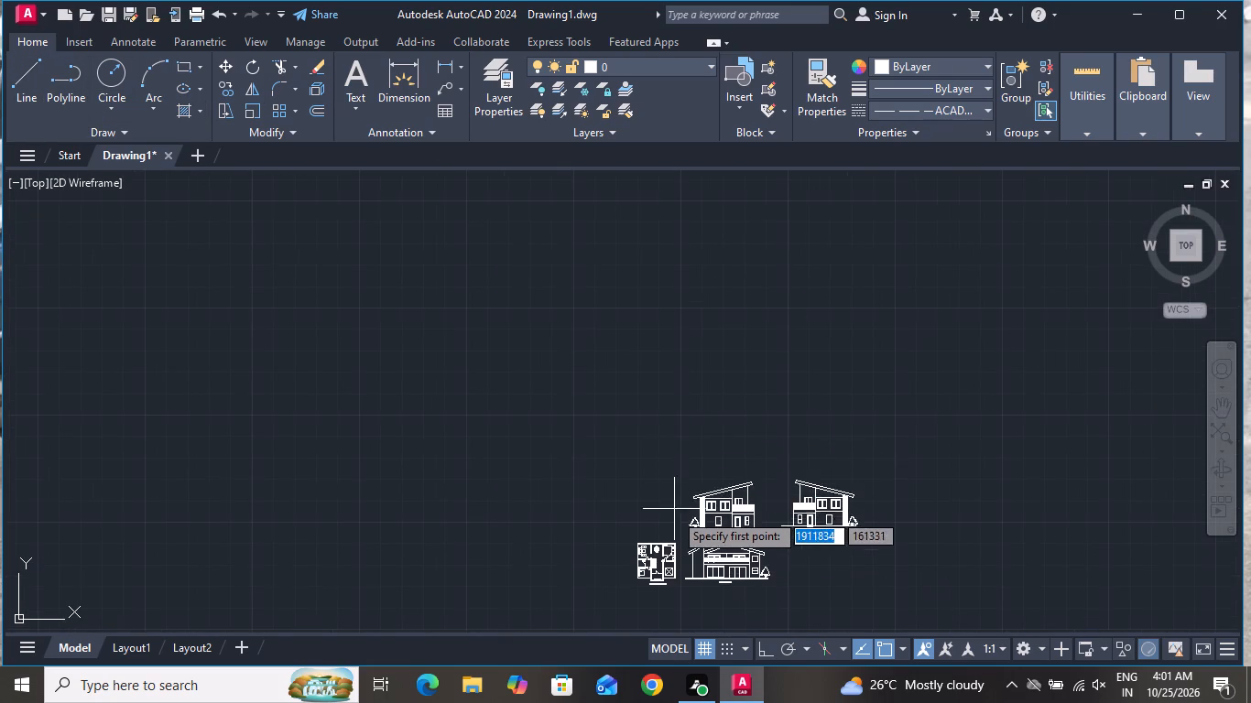
scroll(681, 535, "up", 2)
scroll(708, 483, "down", 2)
scroll(701, 589, "up", 1)
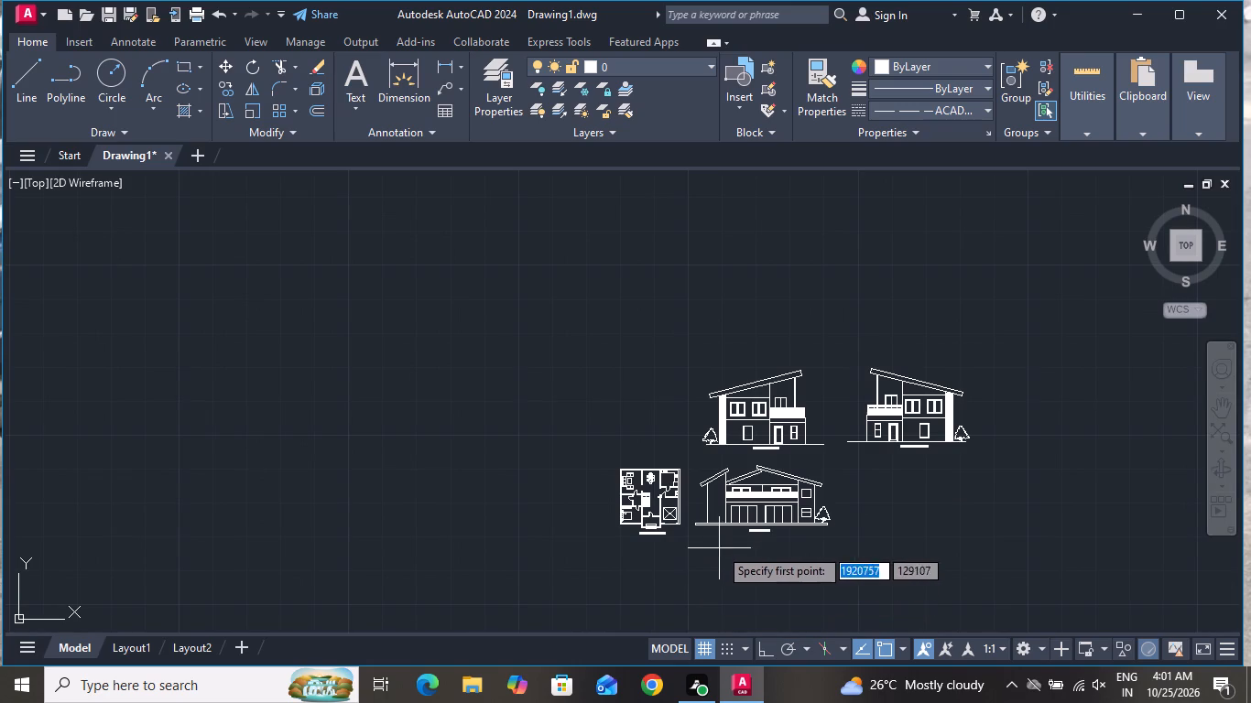
scroll(740, 469, "down", 1)
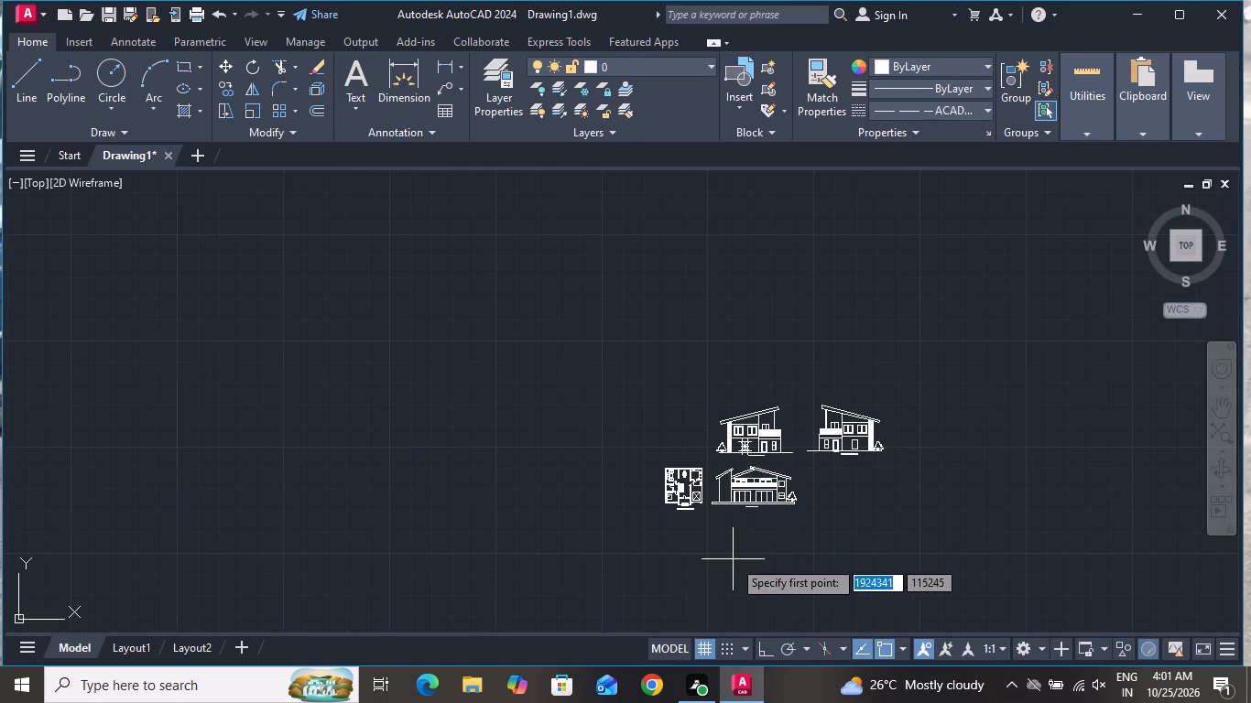
scroll(726, 560, "up", 1)
scroll(745, 530, "down", 1)
scroll(727, 616, "up", 1)
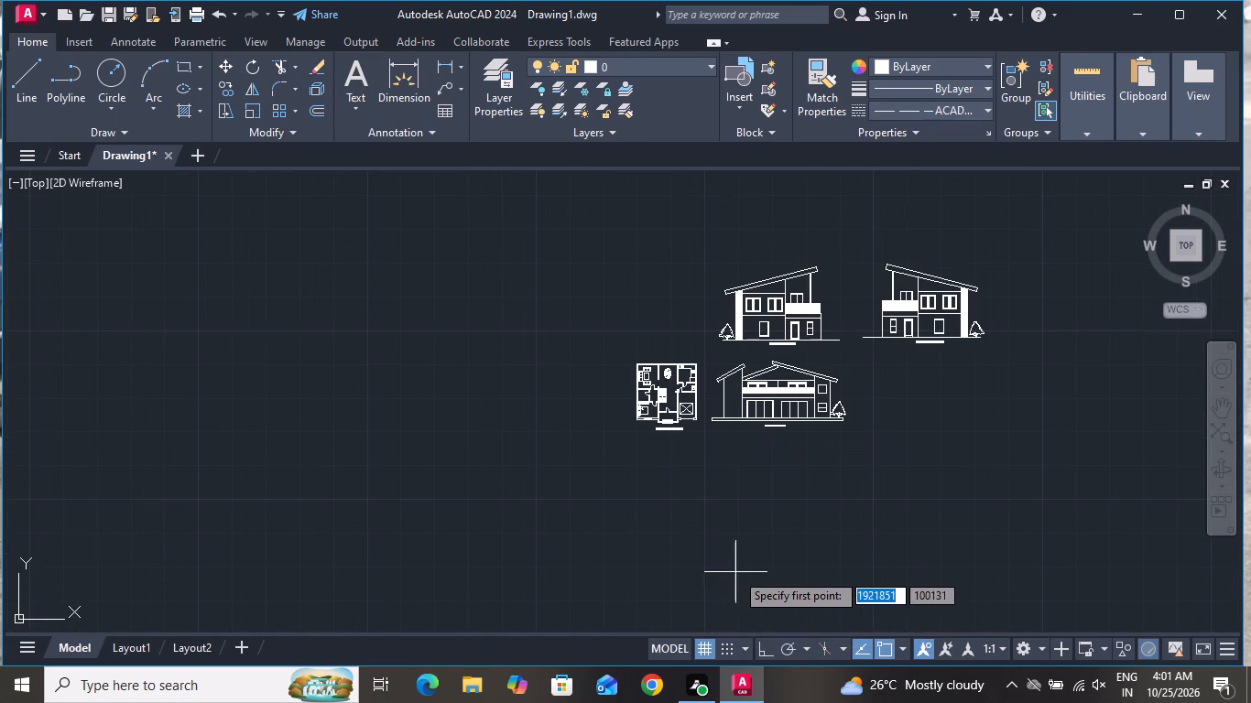
left_click(708, 572)
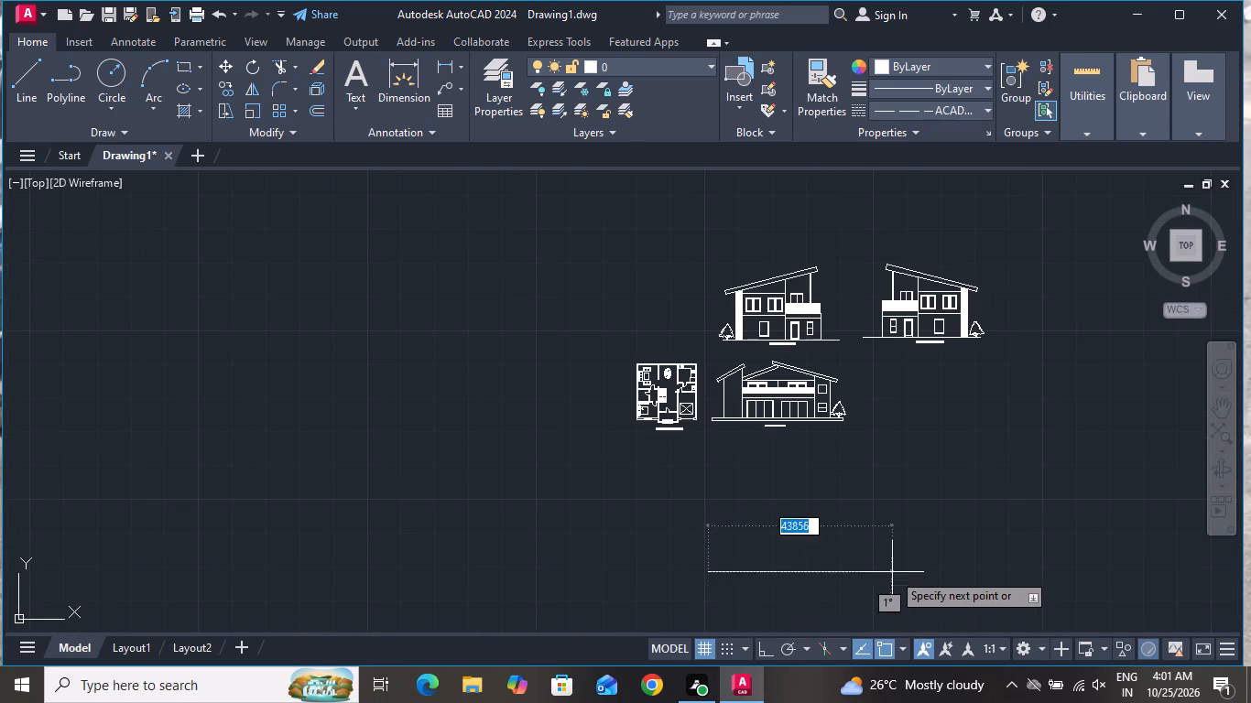
left_click(764, 648)
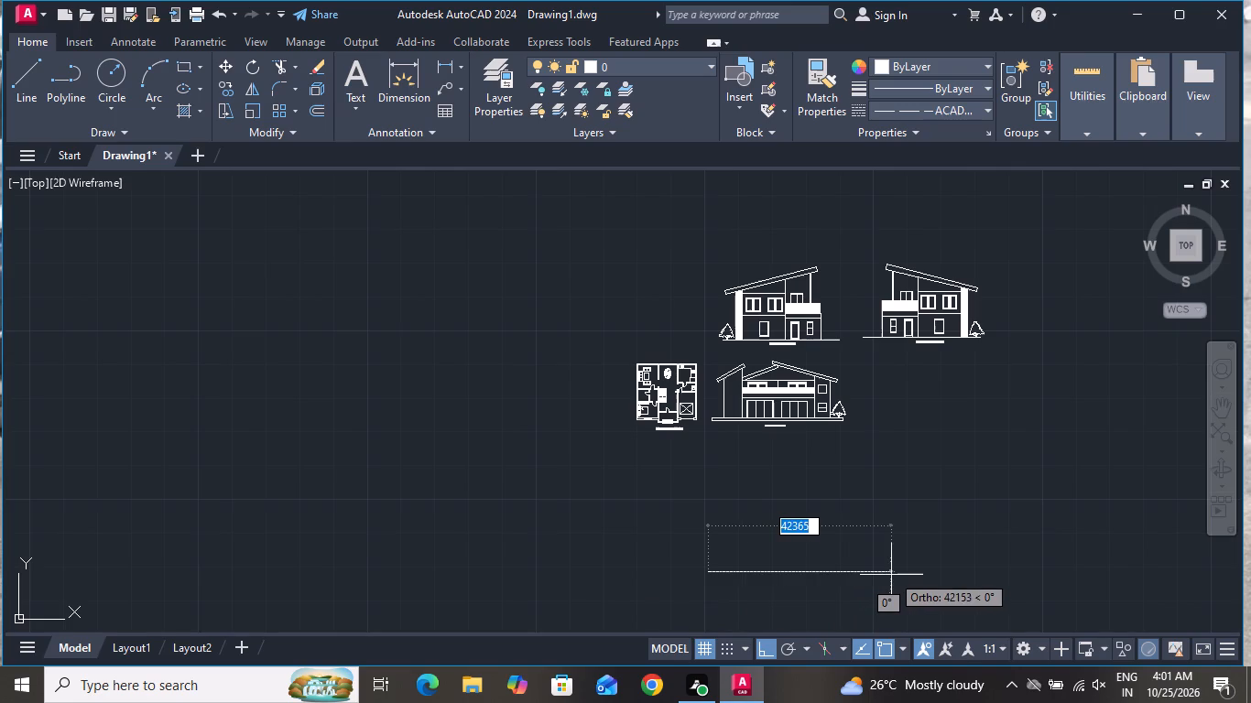
left_click(884, 568)
right_click(884, 568)
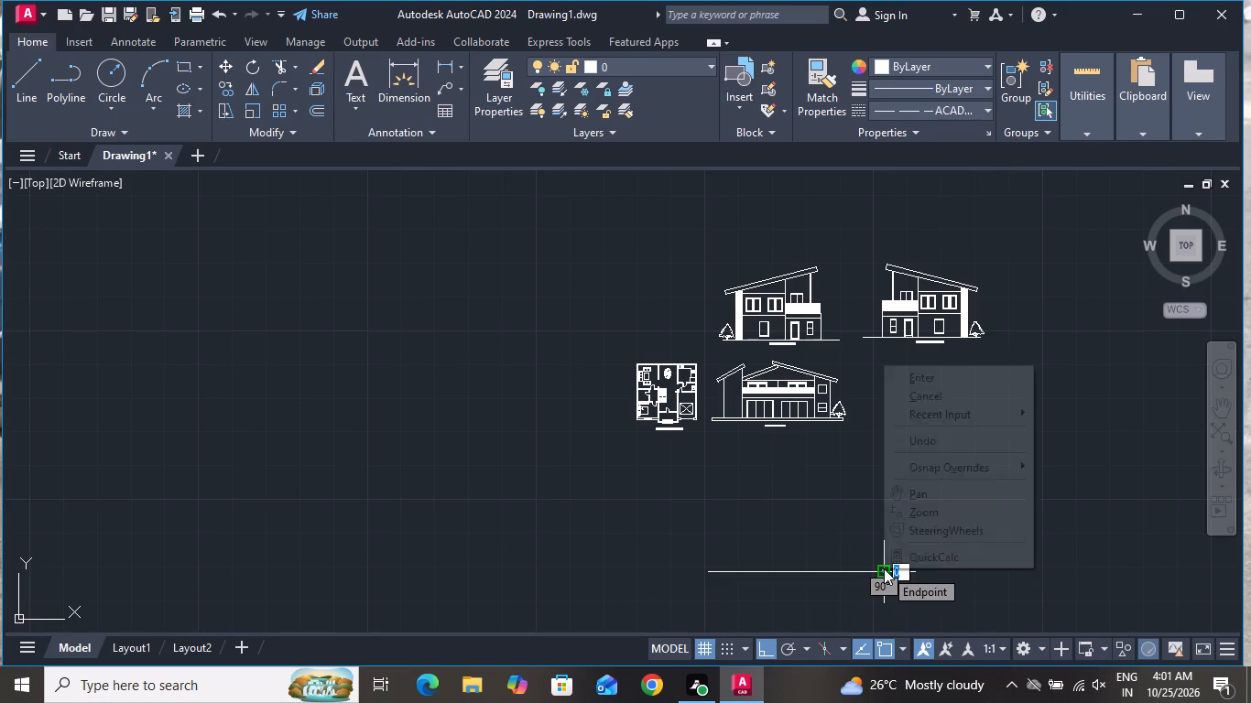
left_click(962, 387)
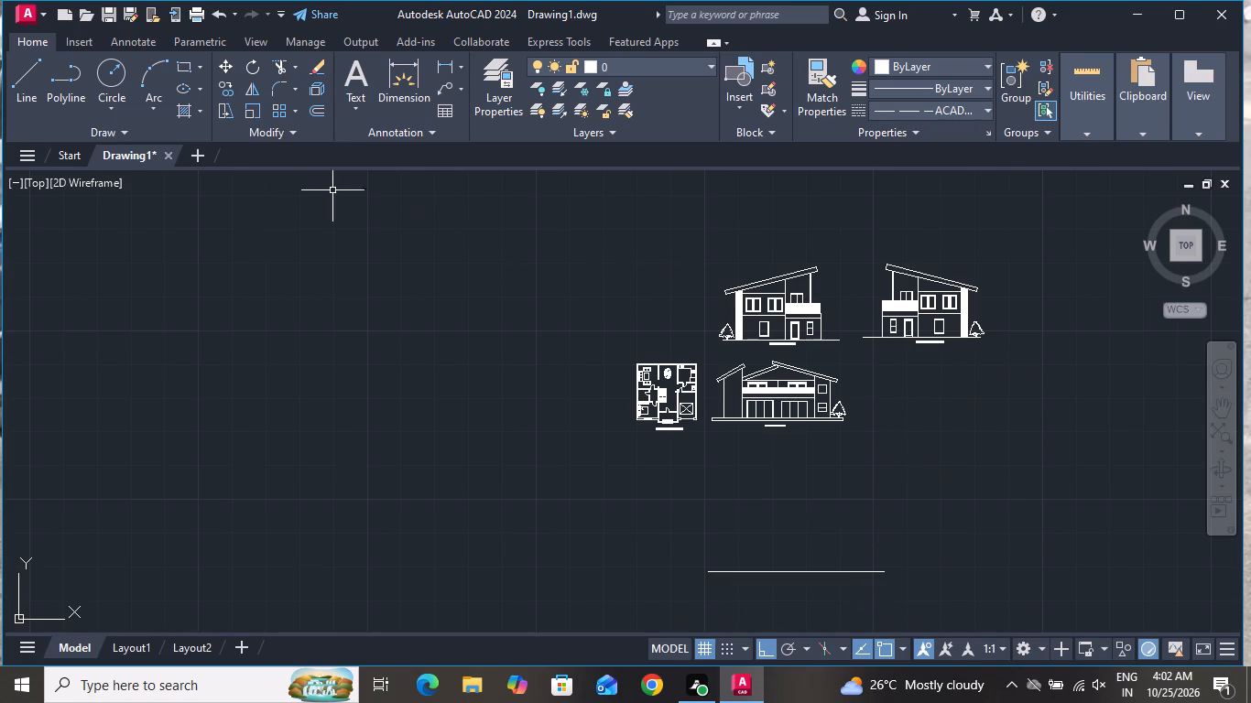
Draw a vertical line about 14,300 high from near the ground line's right end, continuing about 13,500 horizontally to the left.
left_click(23, 67)
scroll(947, 592, "up", 2)
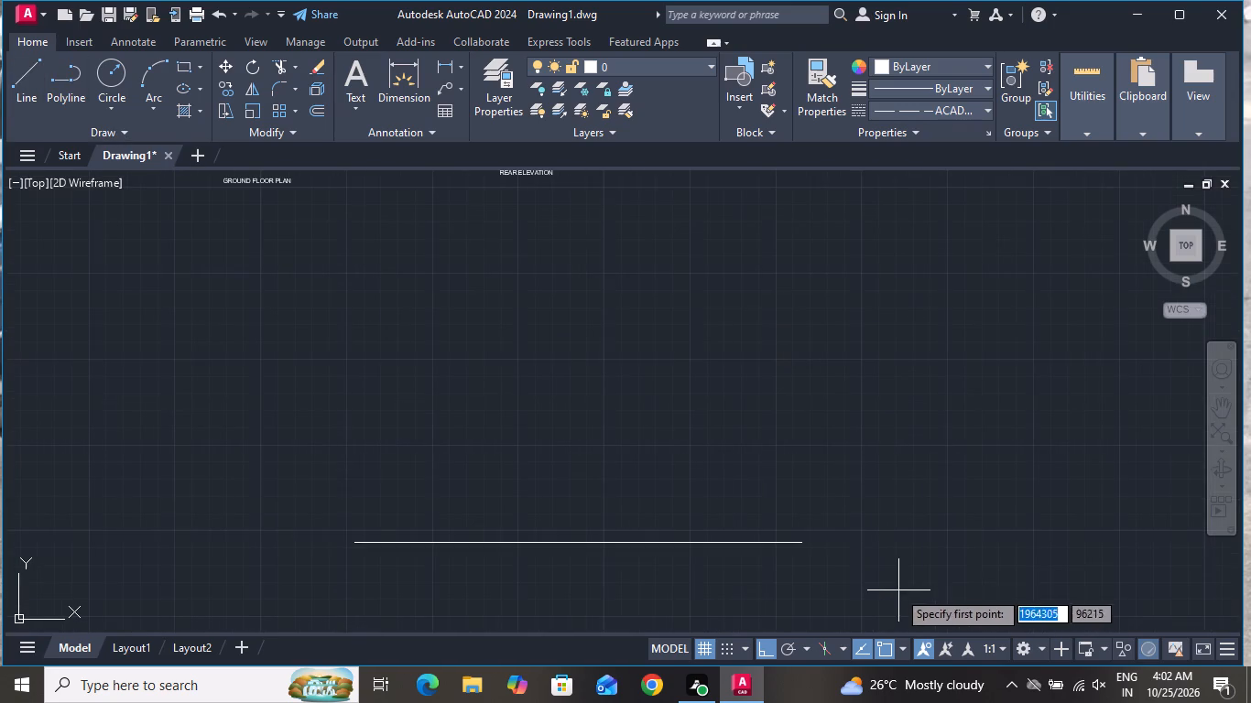
left_click(776, 545)
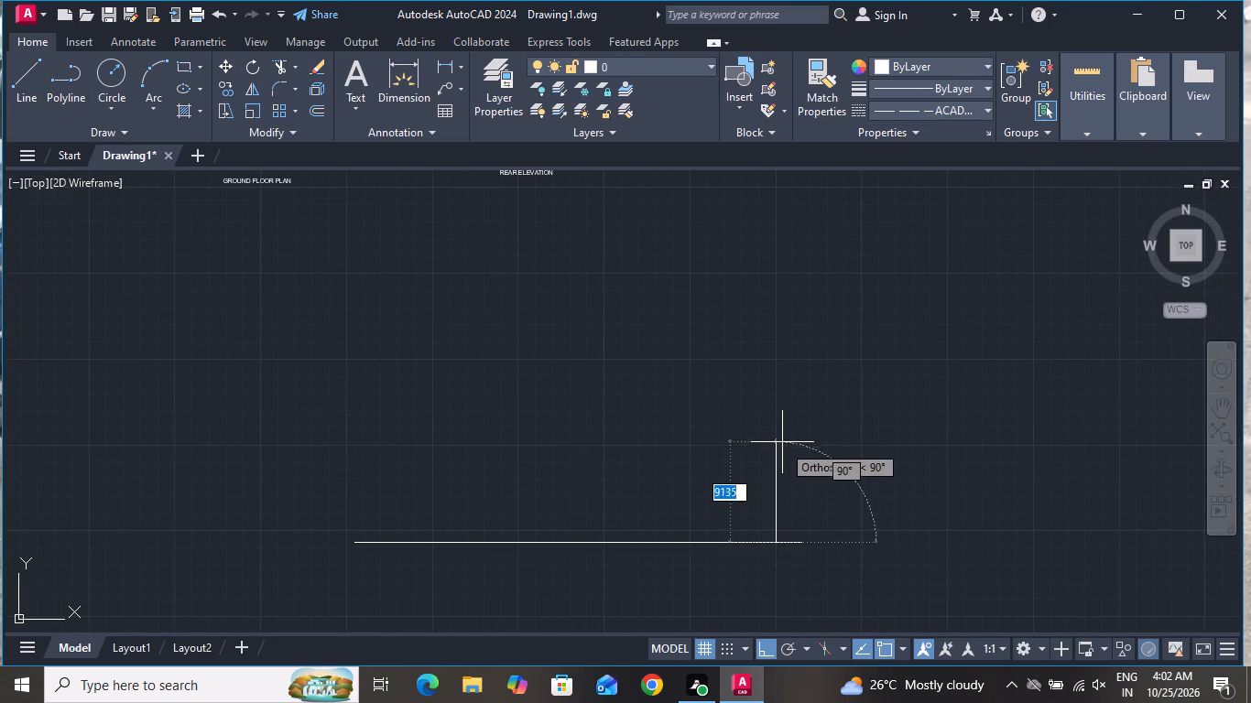
left_click(774, 385)
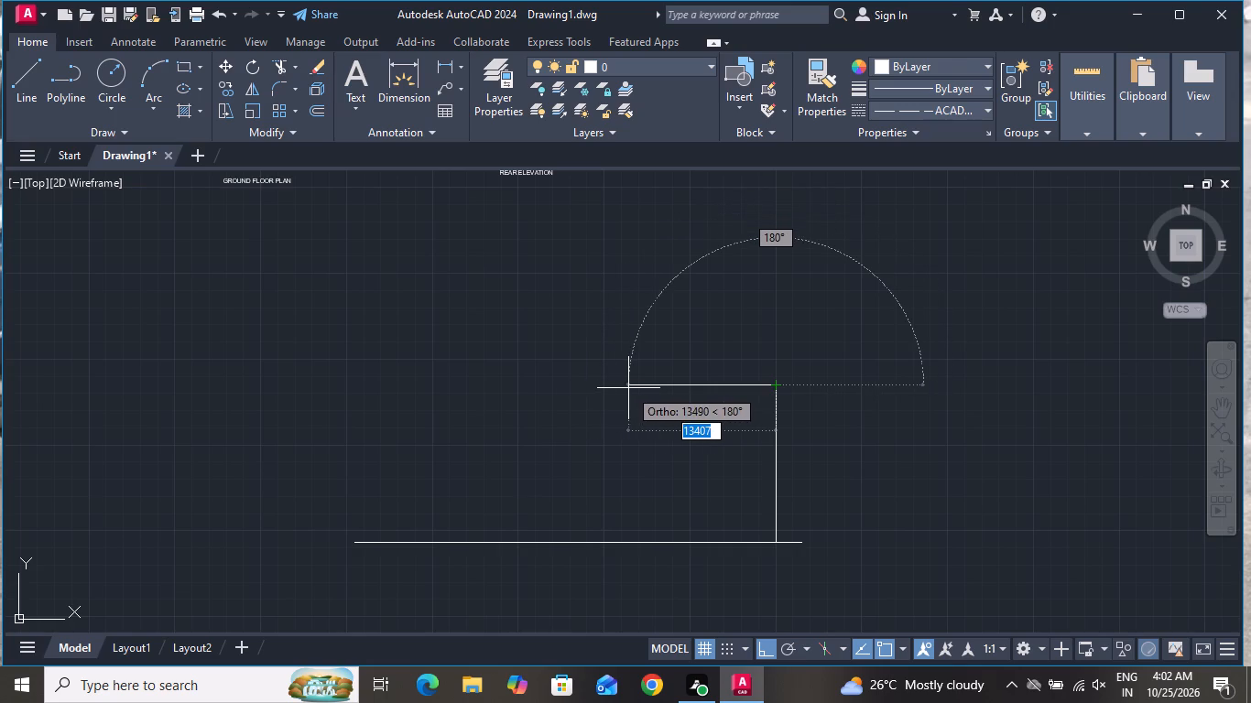
left_click(628, 388)
right_click(625, 389)
left_click(662, 415)
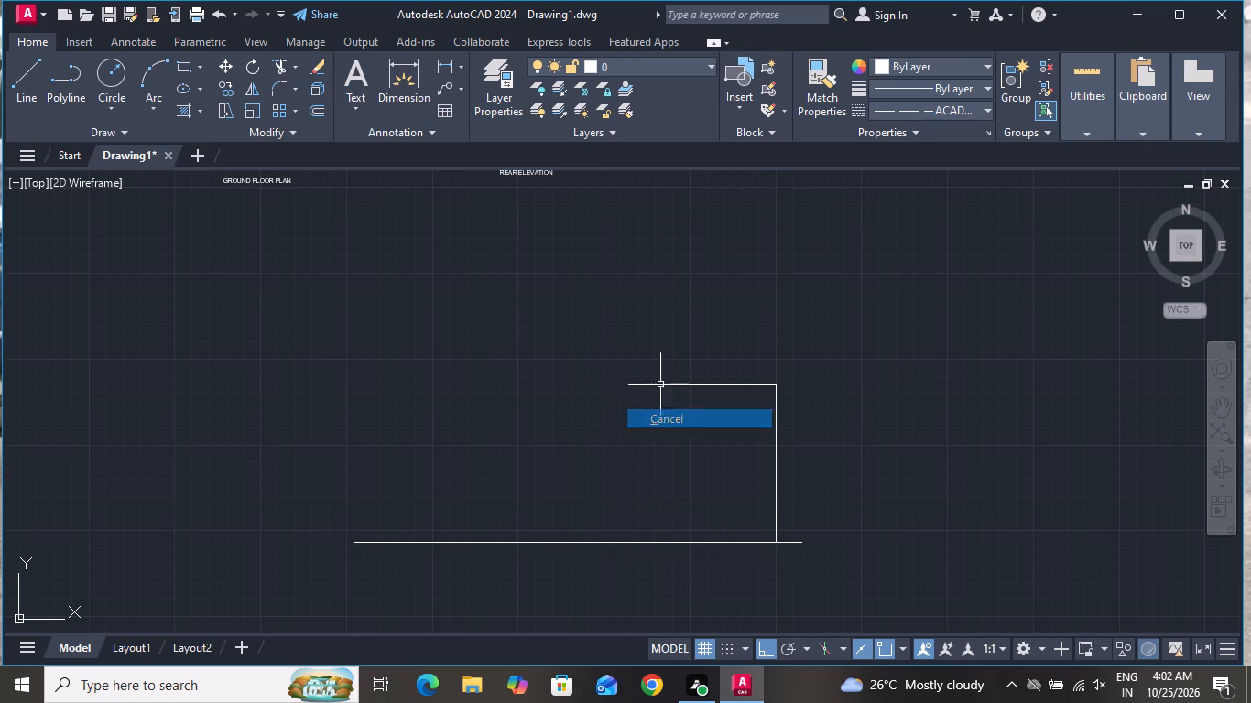
Draw a flat rectangle about 2,900 high from the top corner of the vertical line, extending left past the short horizontal line.
left_click(185, 70)
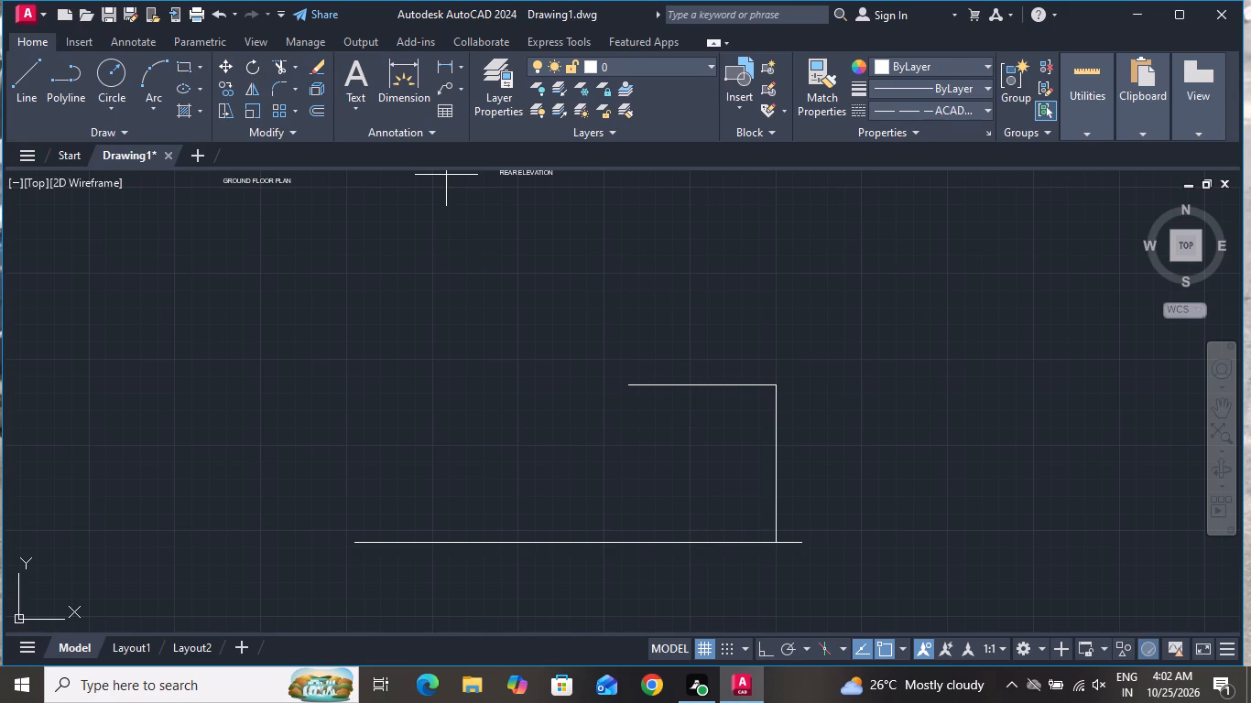
left_click(778, 383)
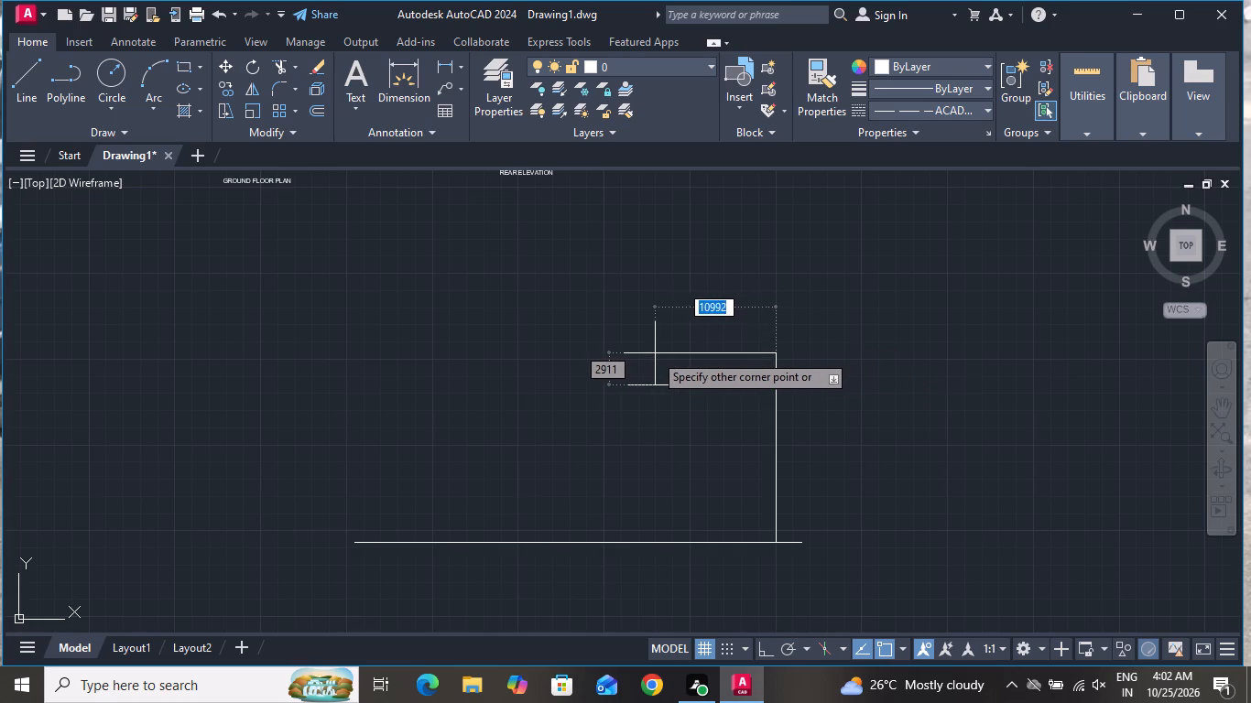
left_click(588, 353)
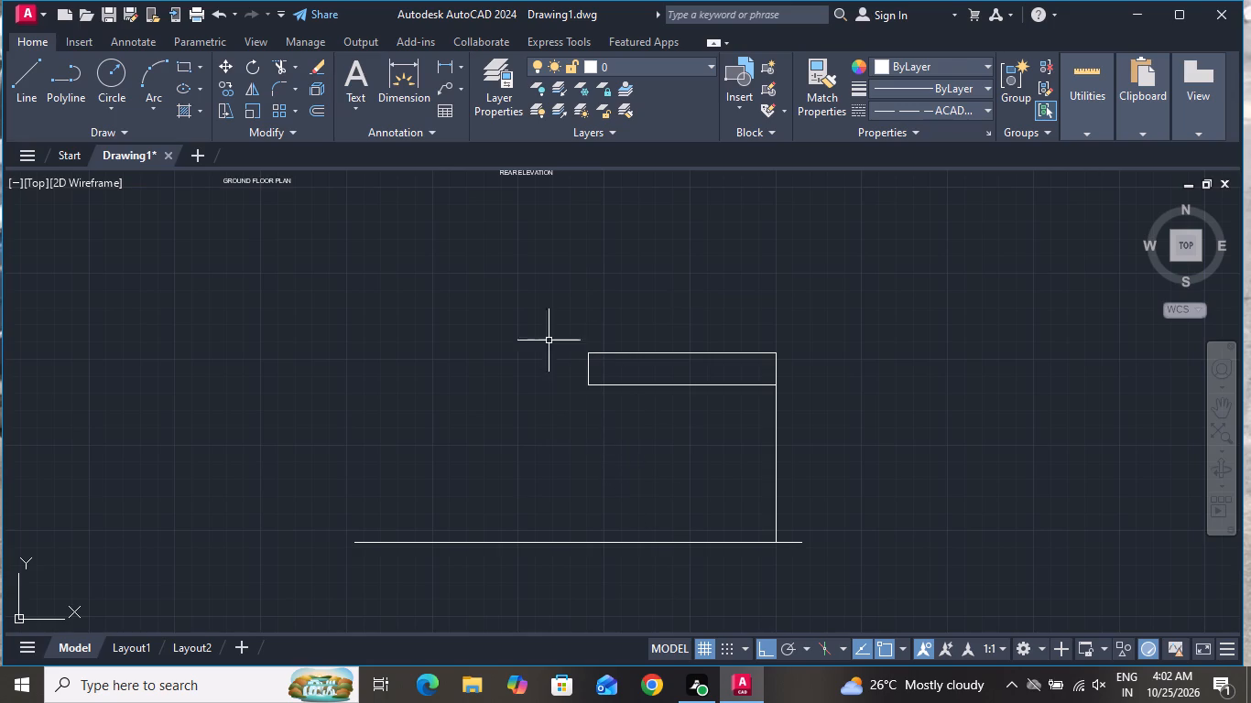
Draw a rectangle about 21,300 wide and 12,900 high standing on the ground line, just left of the vertical line.
left_click(179, 64)
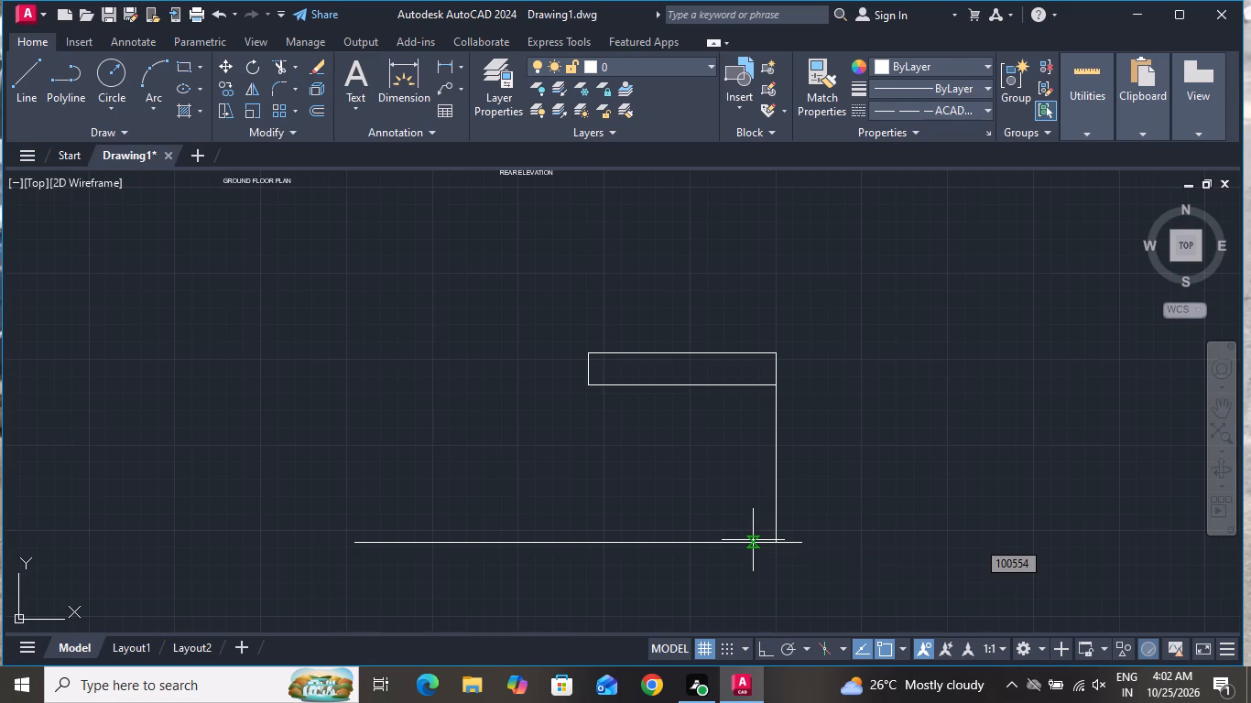
left_click(753, 540)
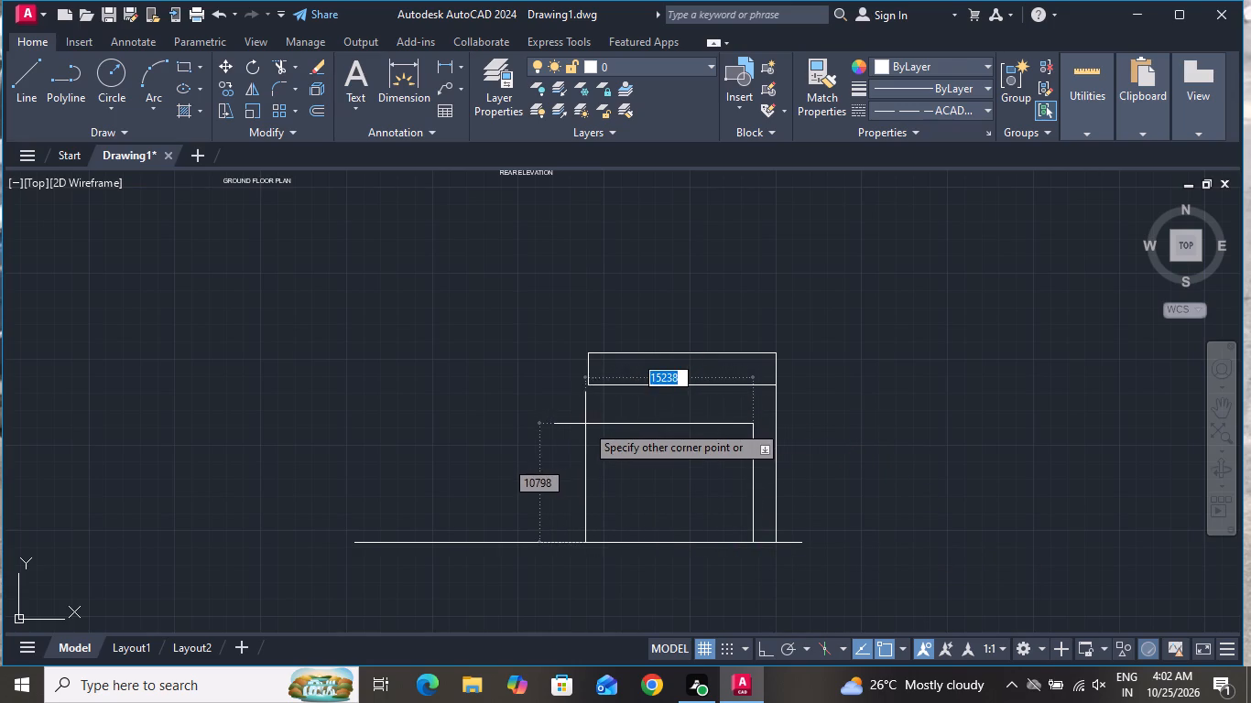
left_click(518, 401)
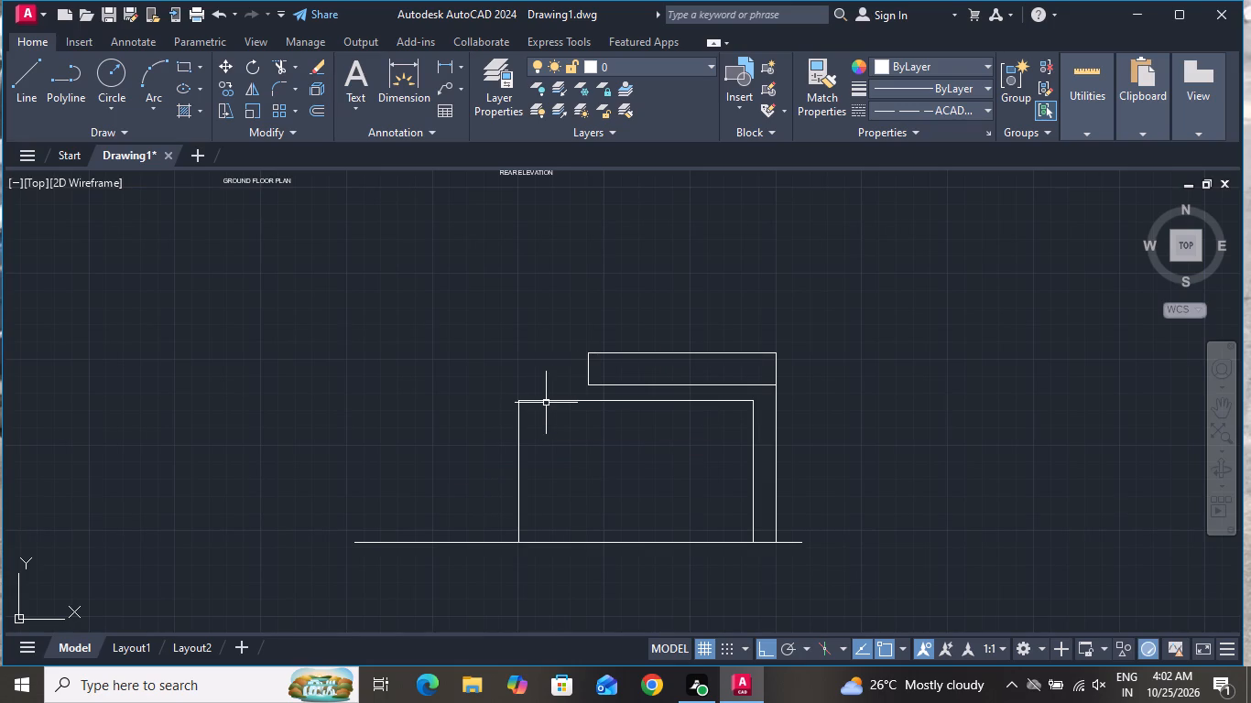
Offset the large rectangle inward by 40, and offset the resulting inner outline inward by 40 again.
type("O")
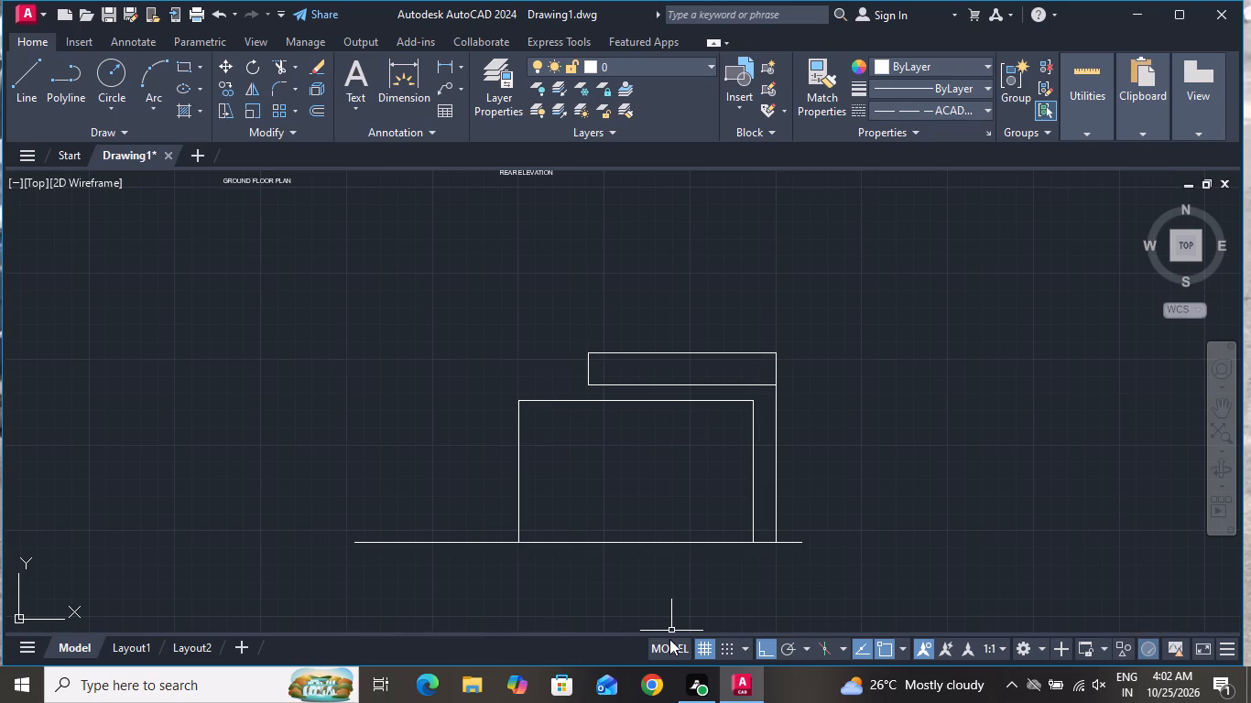
key("space")
key("4")
type("0")
key("space")
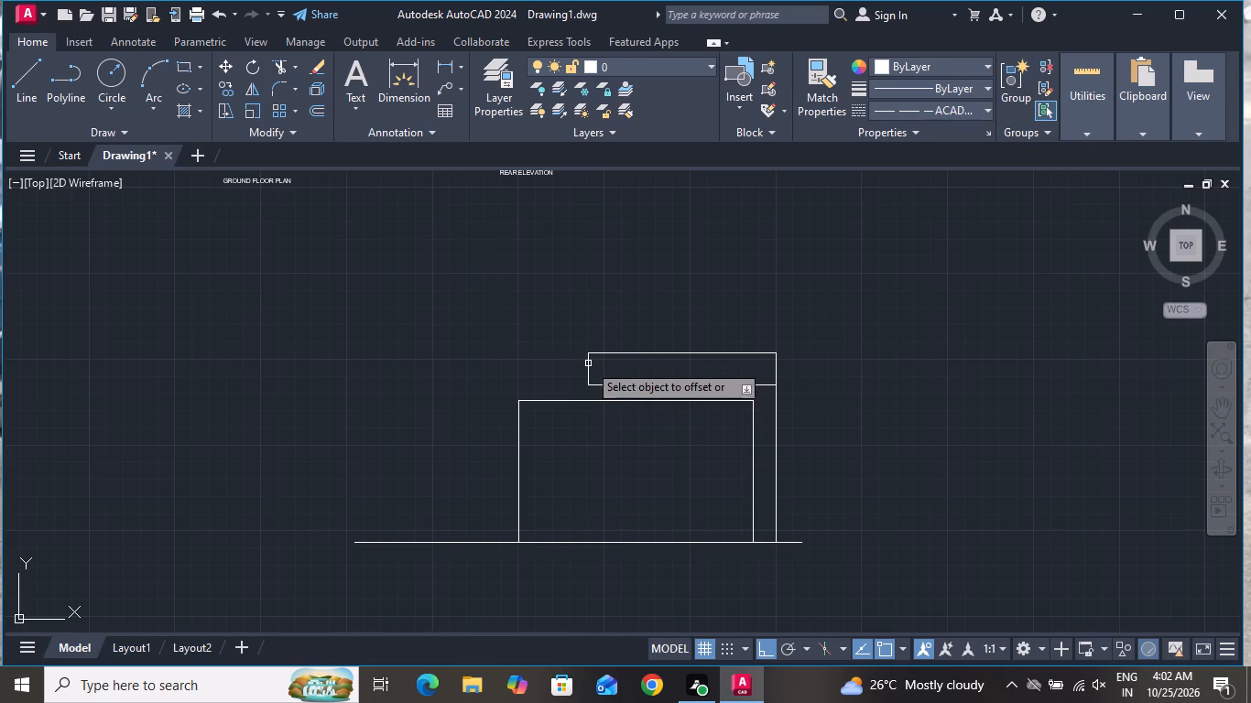
left_click(593, 403)
left_click(599, 454)
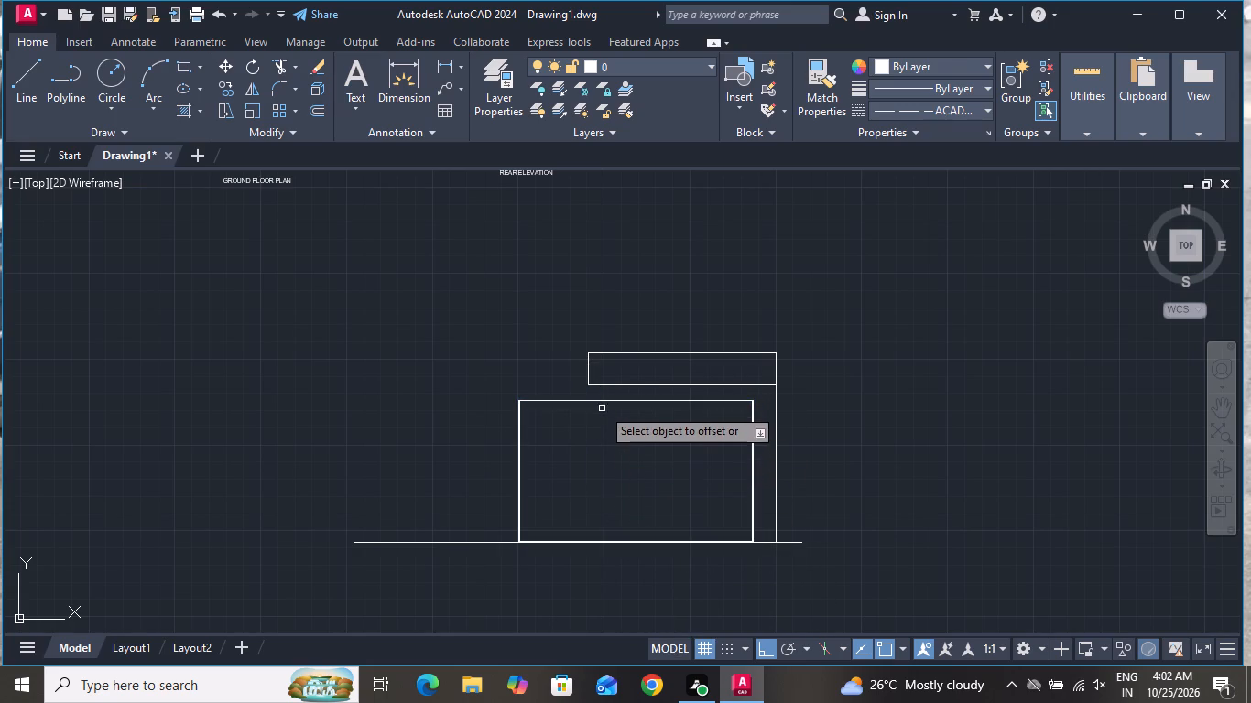
scroll(602, 402, "up", 5)
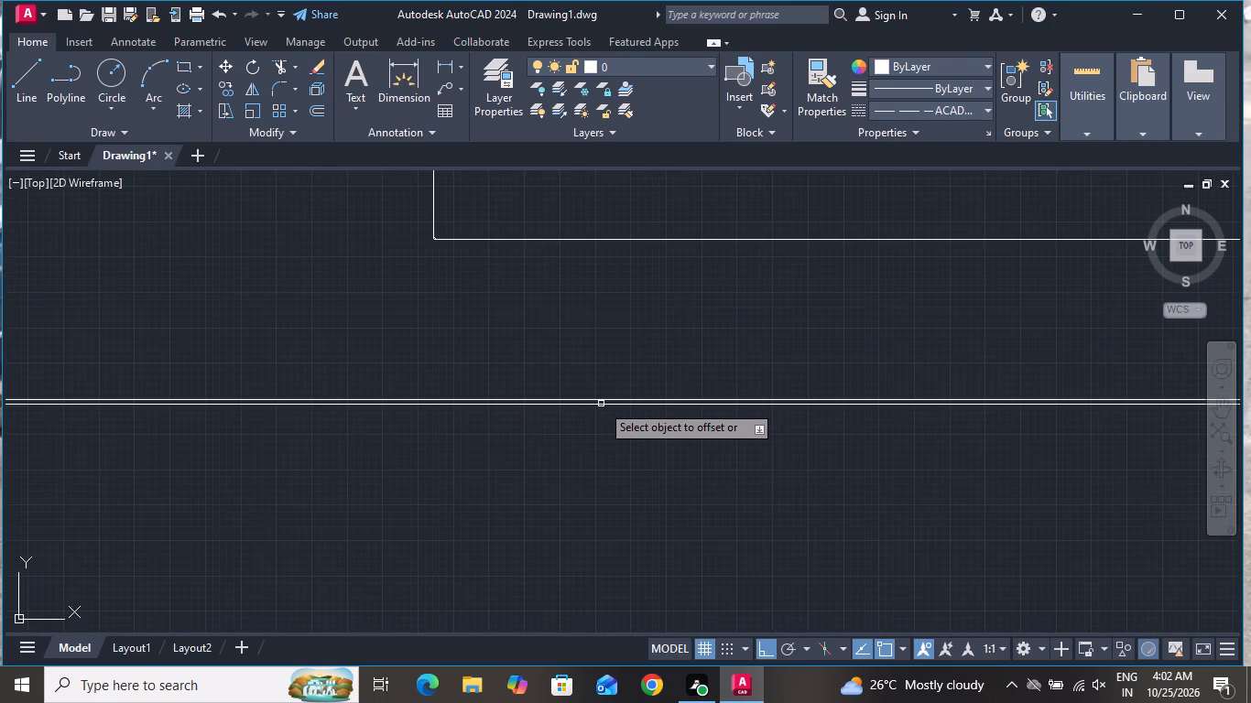
left_click(601, 404)
left_click(600, 454)
scroll(632, 439, "down", 5)
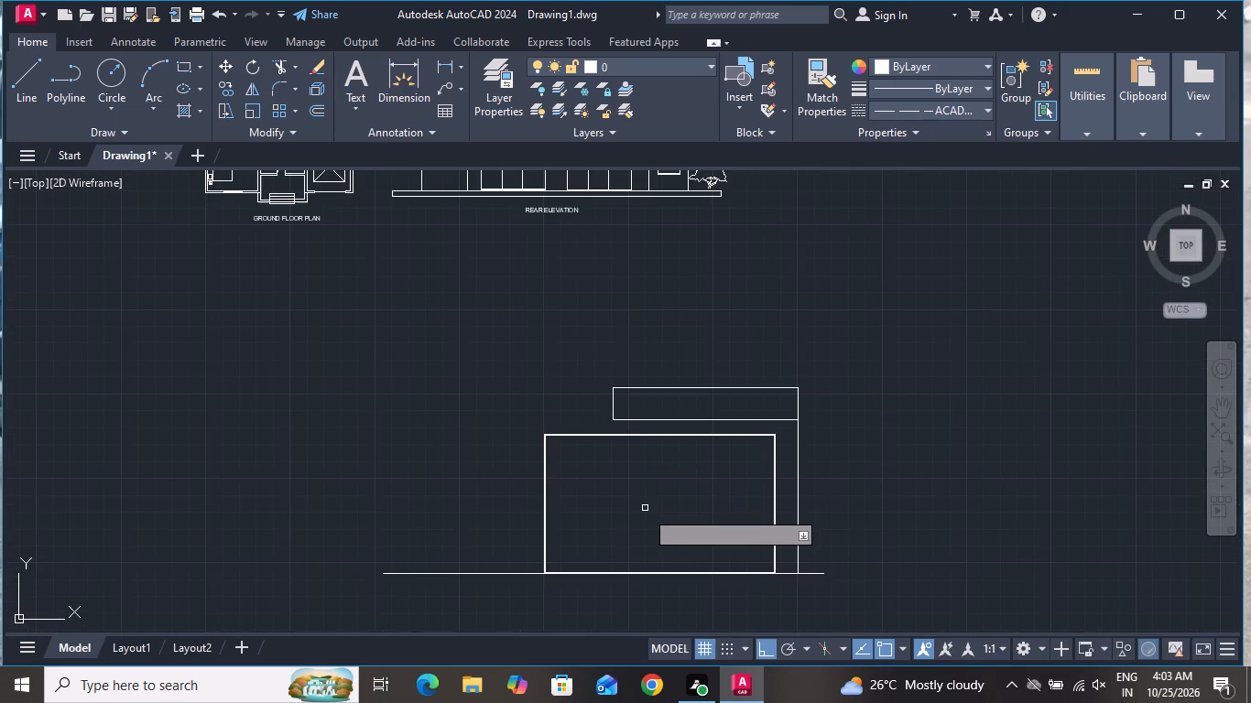
right_click(645, 511)
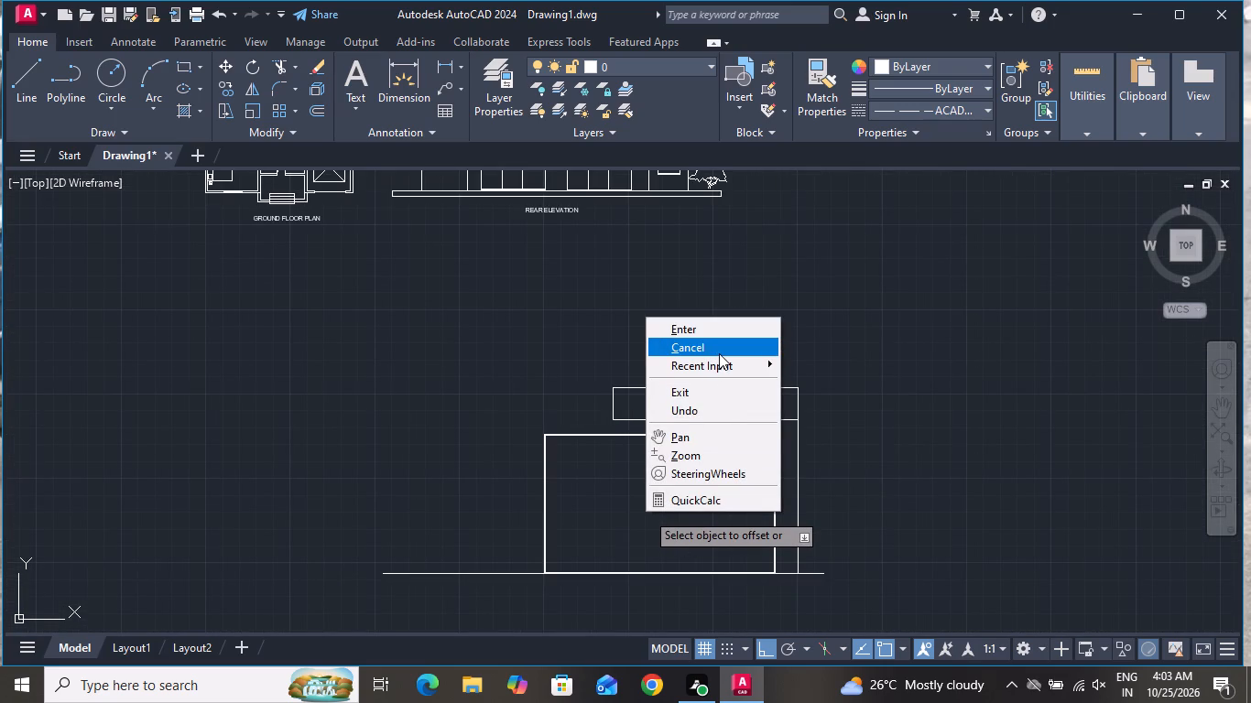
left_click(719, 353)
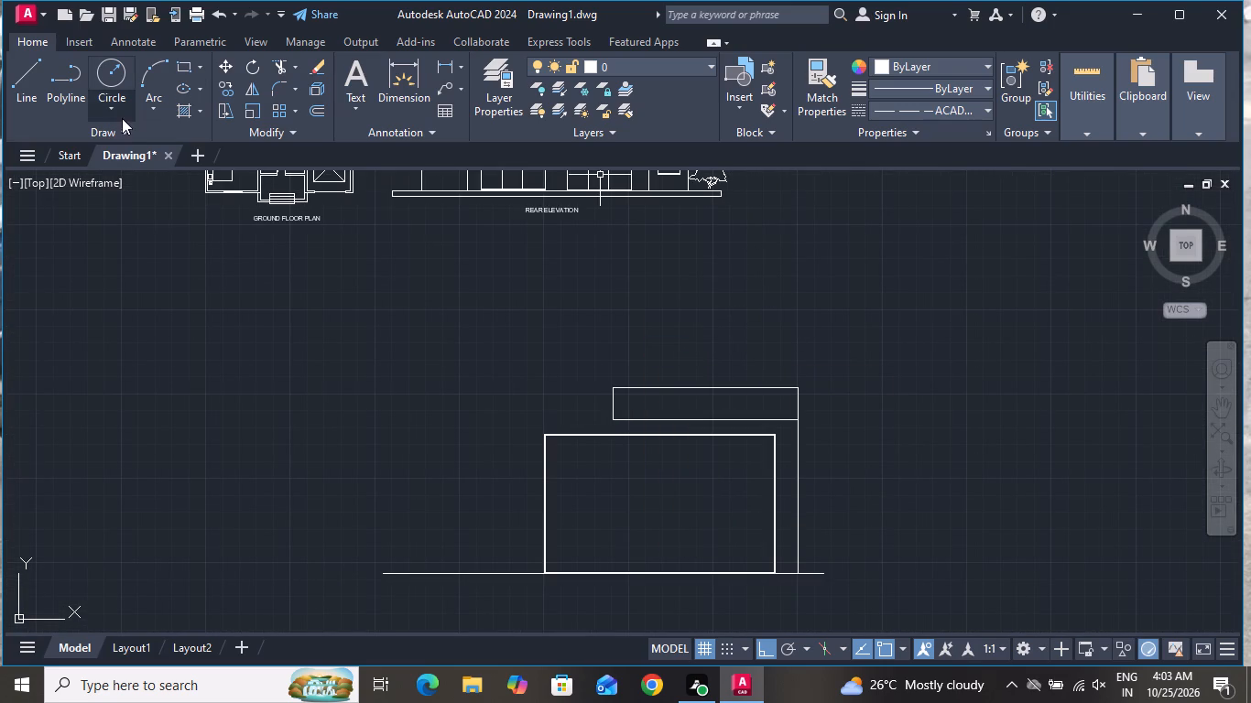
Draw two horizontal lines across the large framed rectangle, about one-sixth and one-third of the way down from its top.
left_click(31, 64)
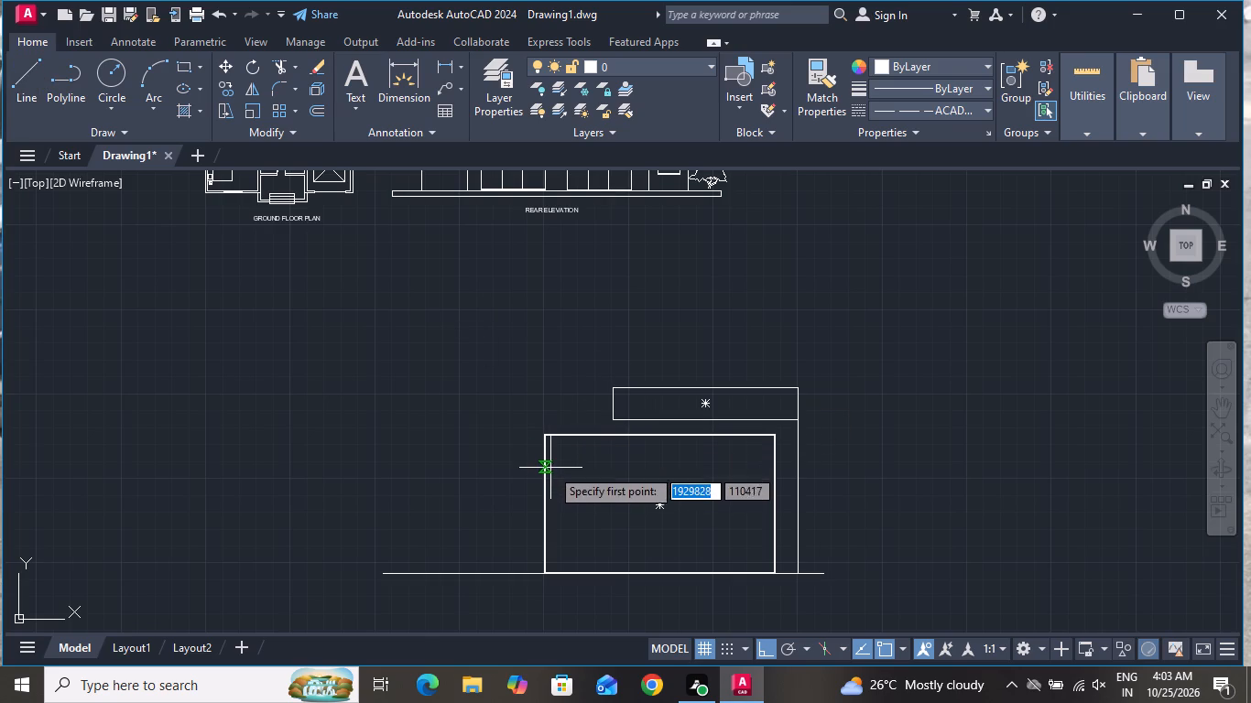
scroll(550, 471, "up", 2)
left_click(533, 441)
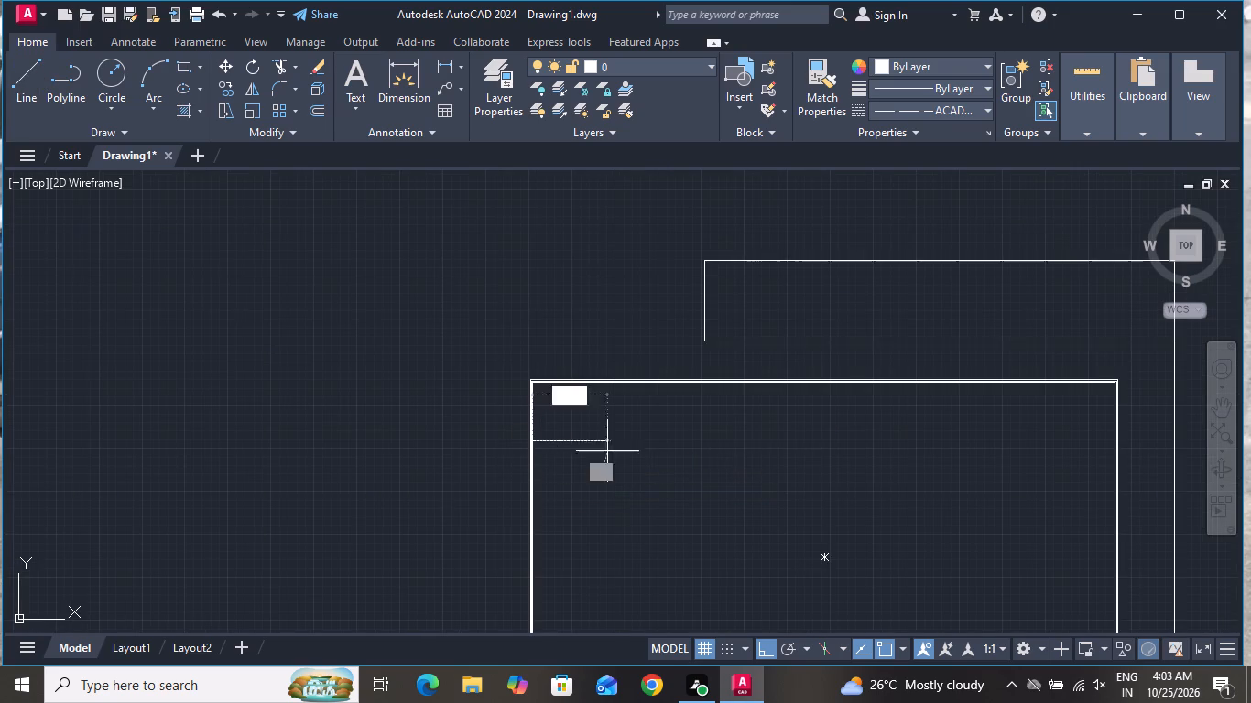
left_click(1123, 438)
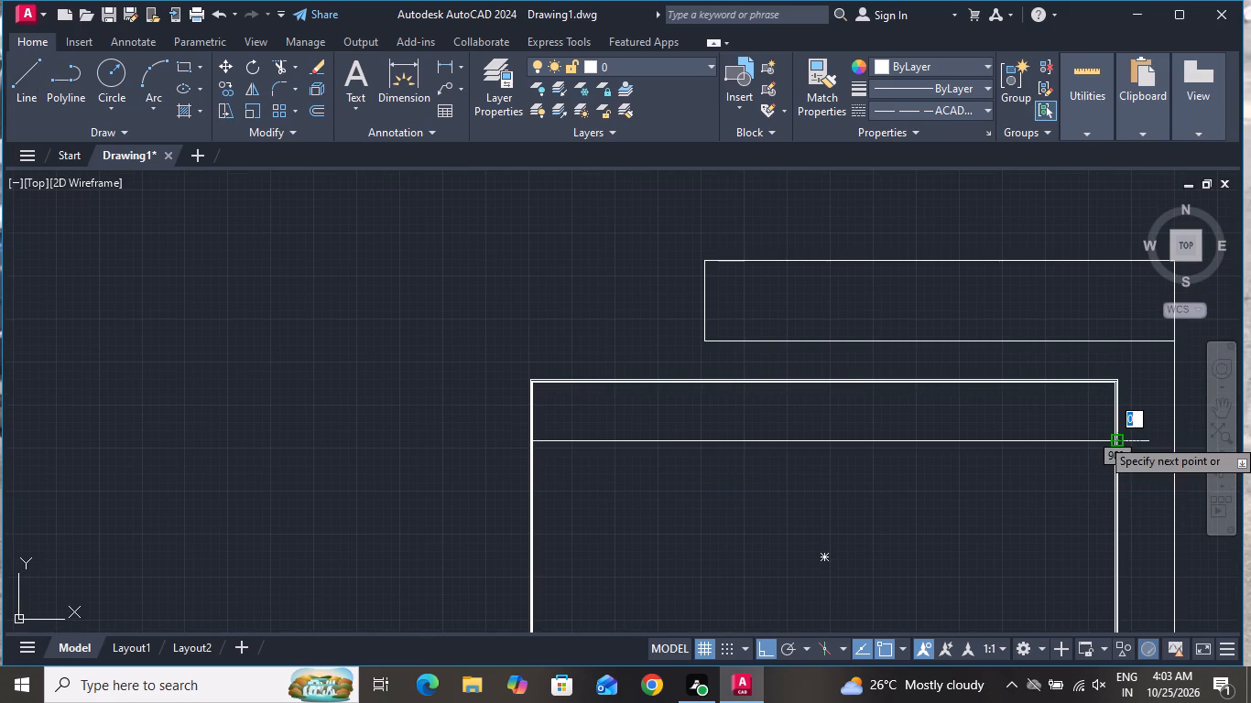
right_click(1123, 438)
left_click(1130, 475)
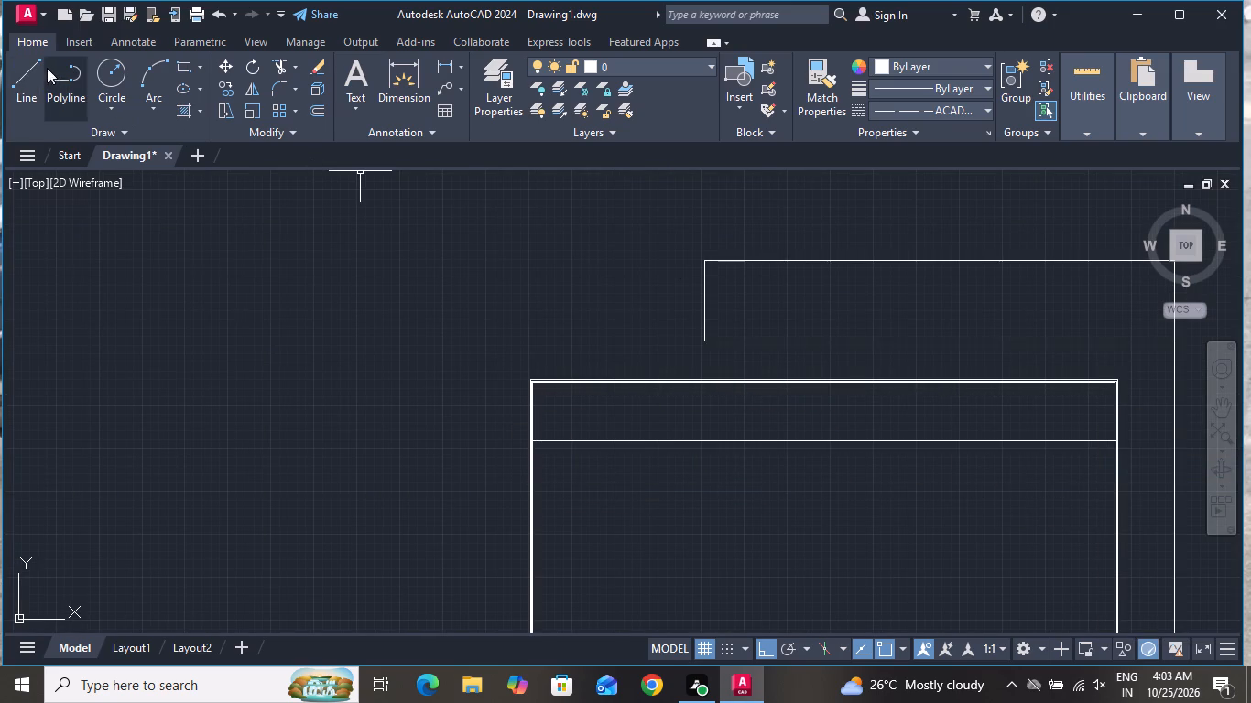
left_click(29, 74)
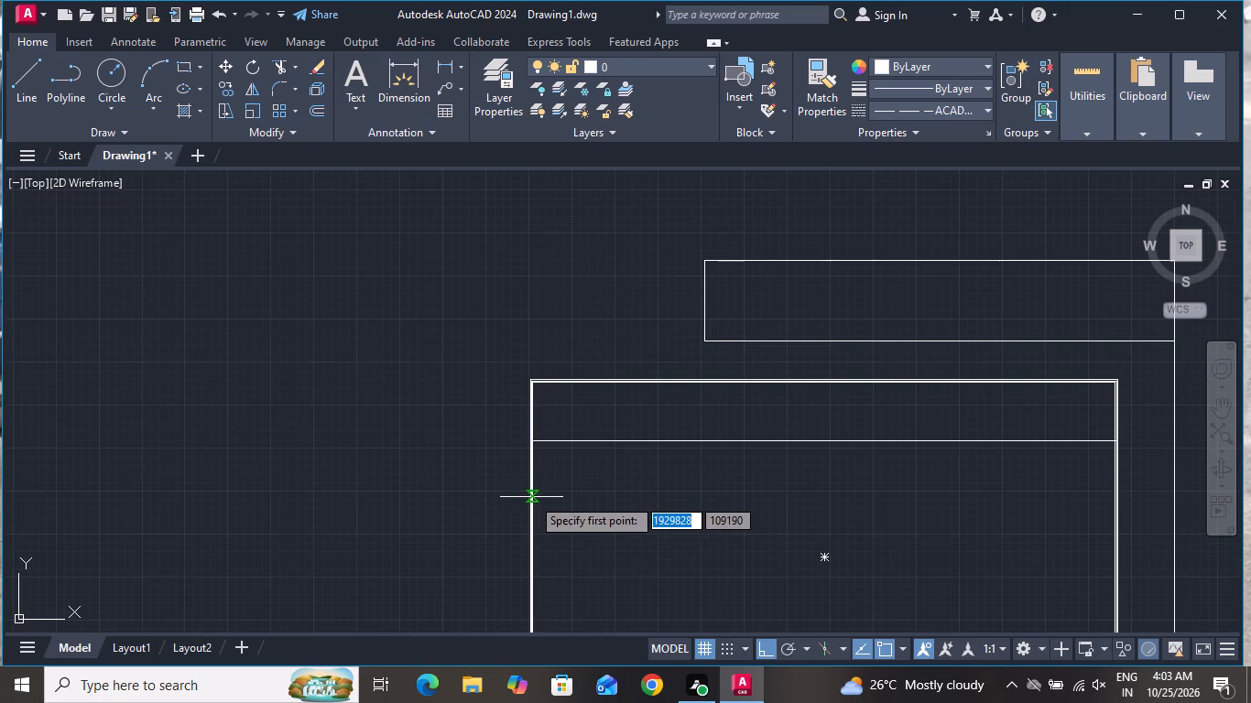
left_click(527, 503)
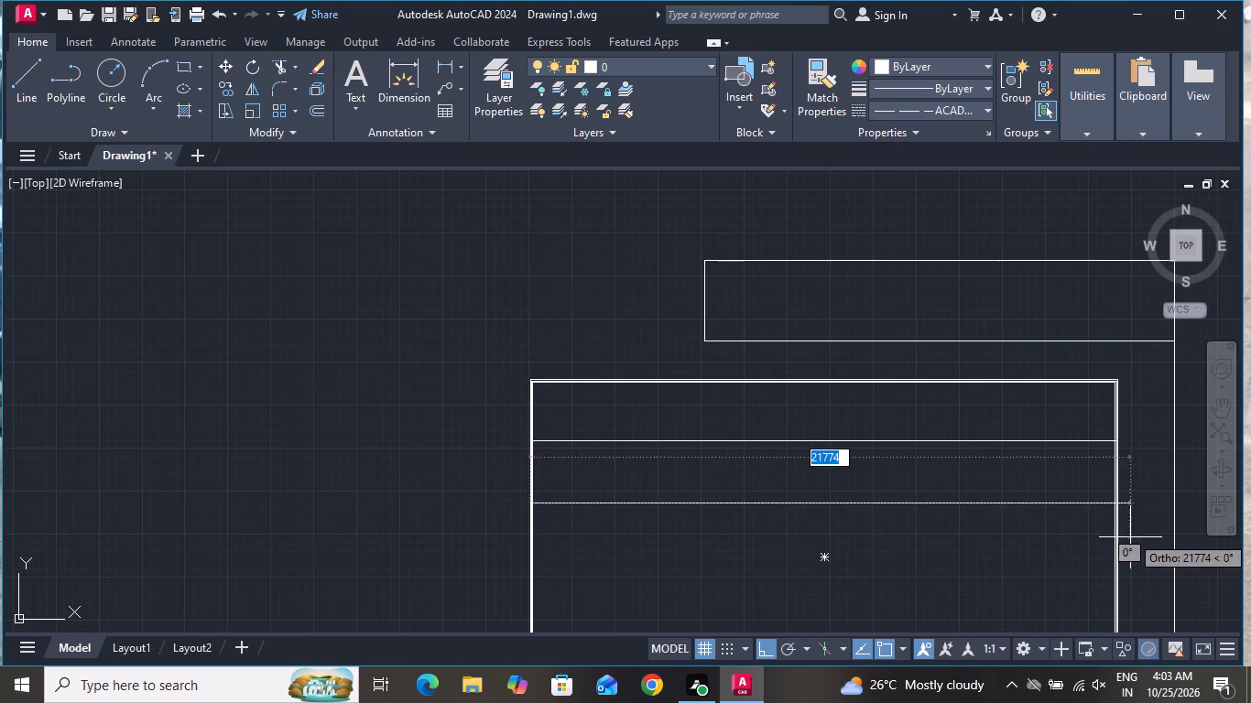
left_click(1121, 503)
right_click(1117, 508)
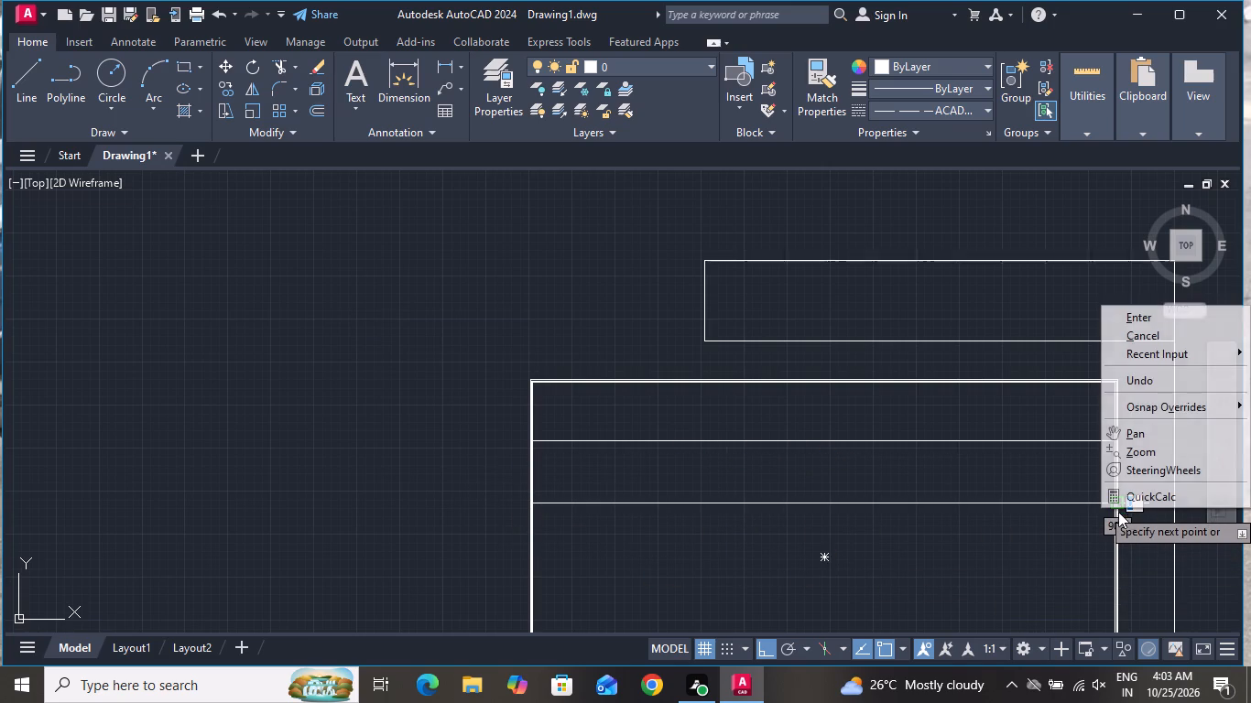
left_click(1157, 338)
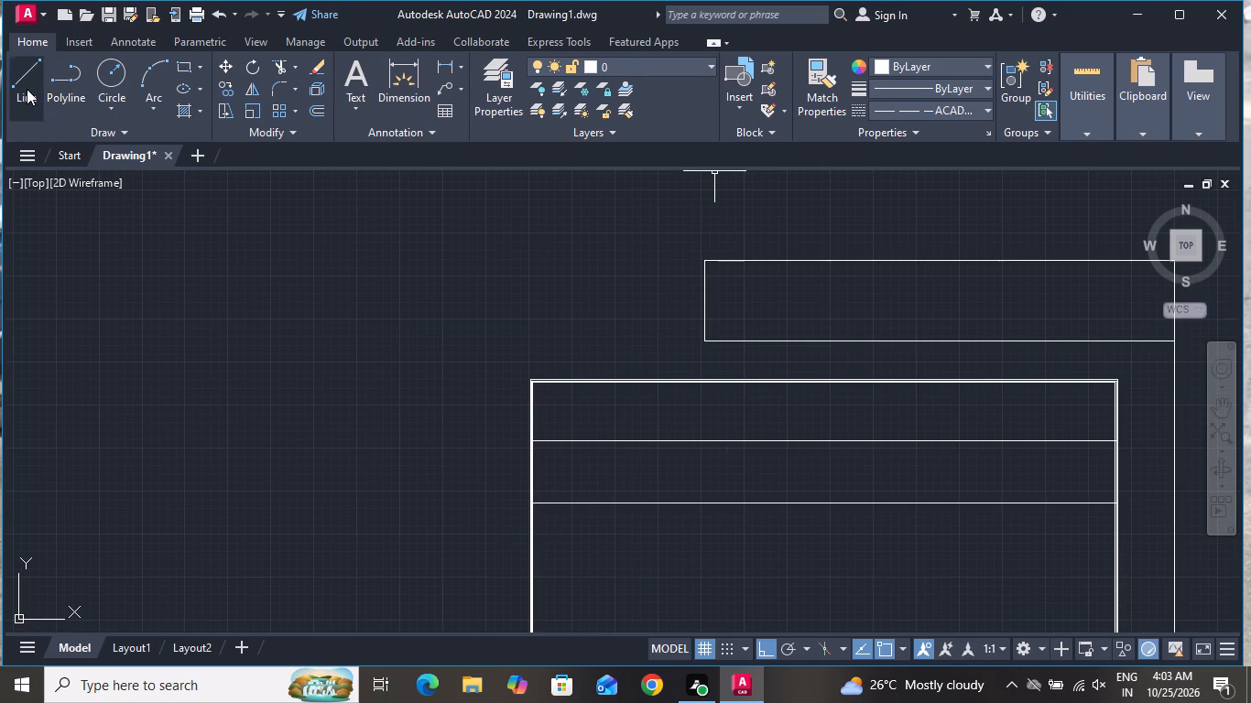
Draw a horizontal line across the framed rectangle at its mid-height and another about 1,500 below it.
left_click(26, 89)
scroll(677, 451, "down", 1)
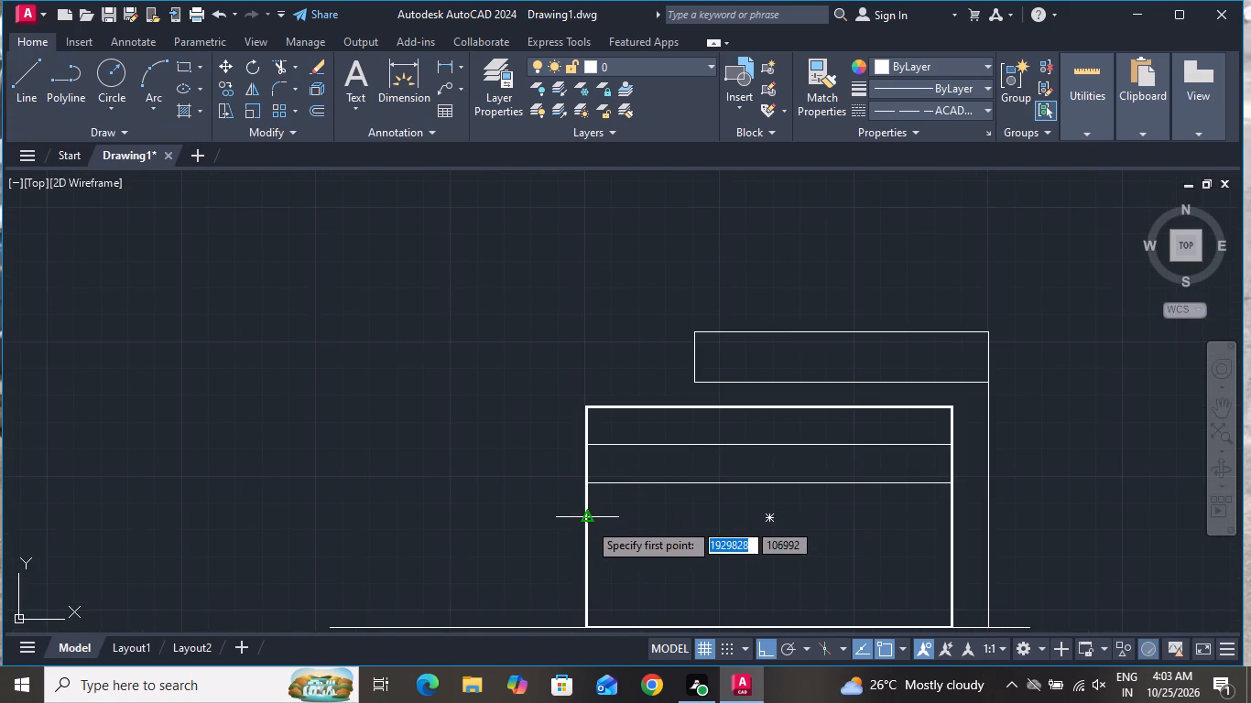
left_click(588, 522)
left_click(957, 517)
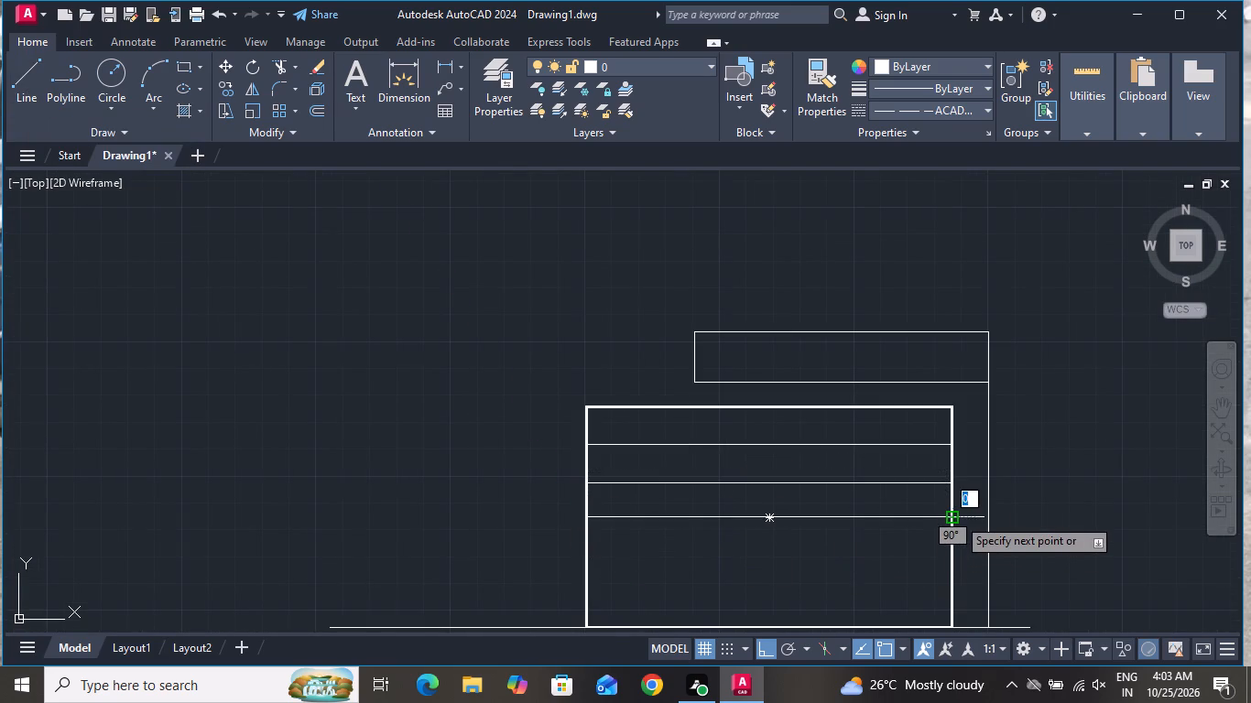
right_click(957, 517)
left_click(982, 341)
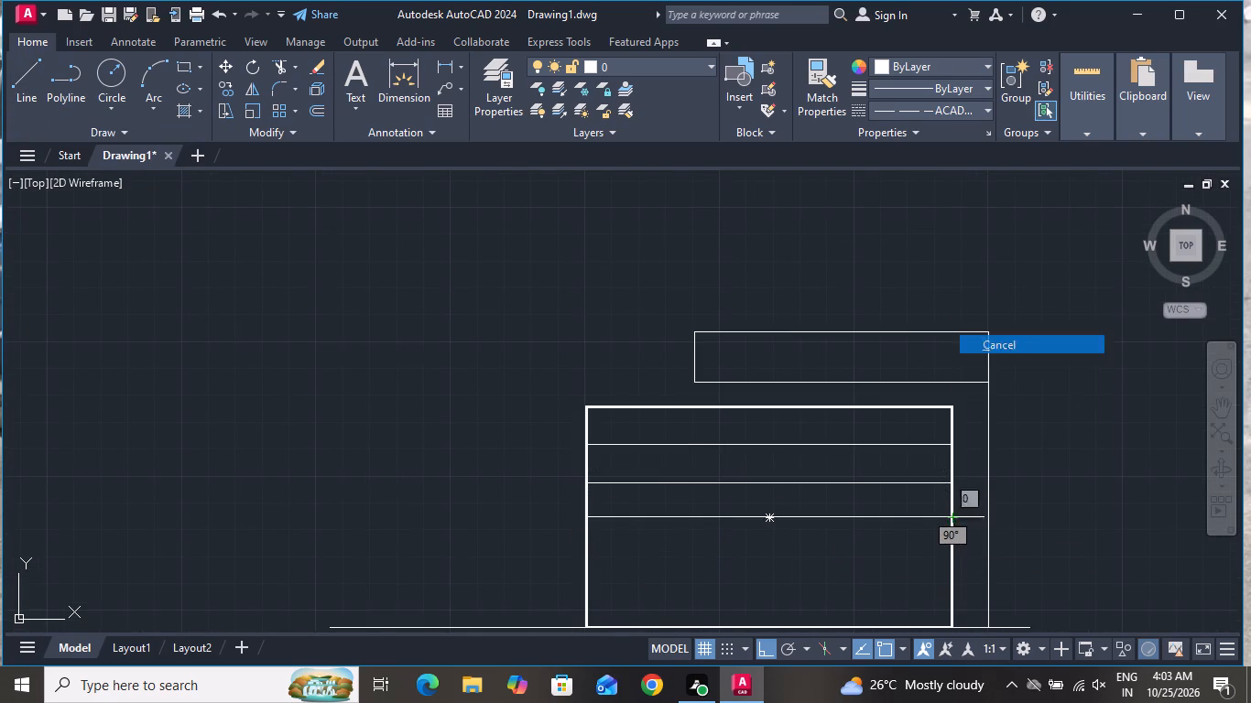
left_click(33, 69)
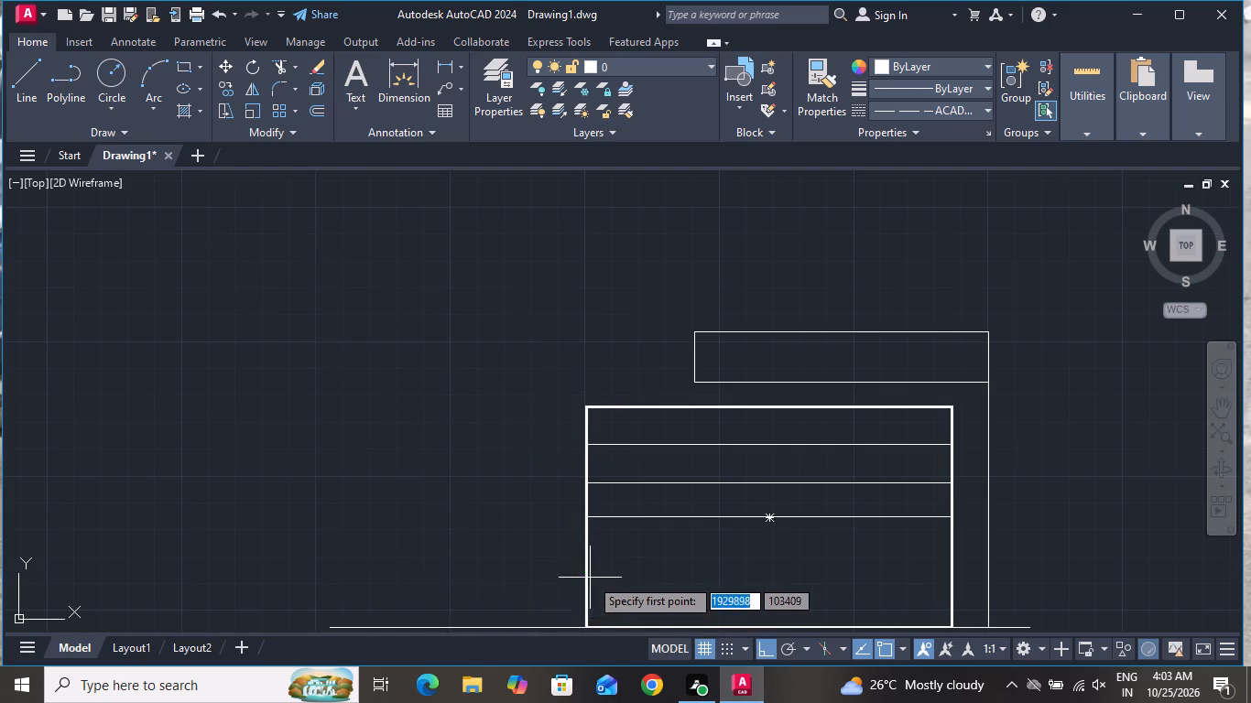
scroll(590, 575, "up", 2)
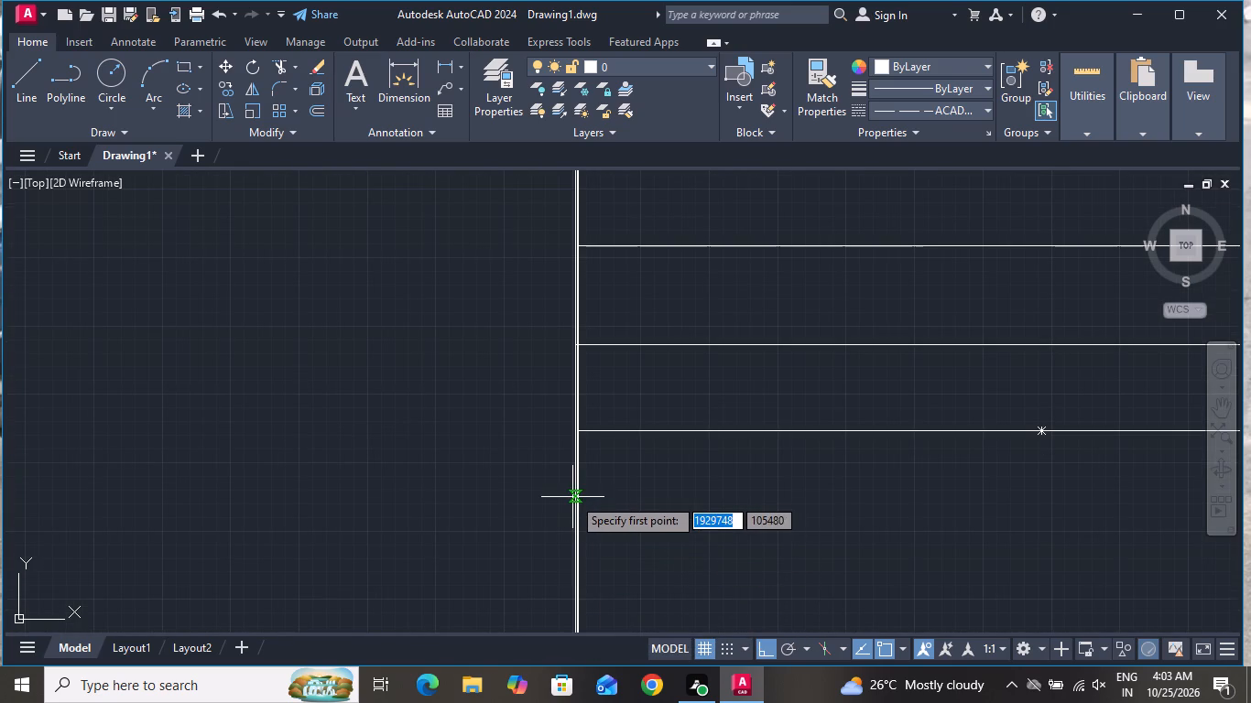
left_click(576, 498)
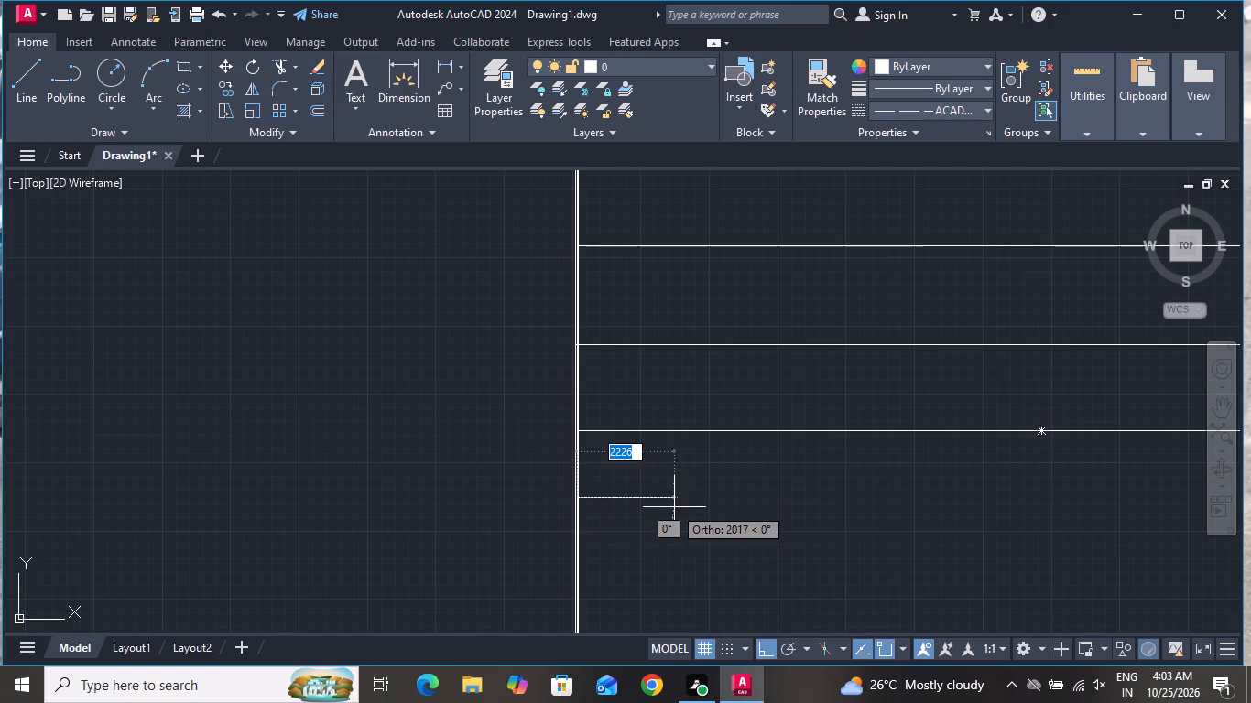
scroll(670, 514, "down", 3)
scroll(854, 515, "up", 2)
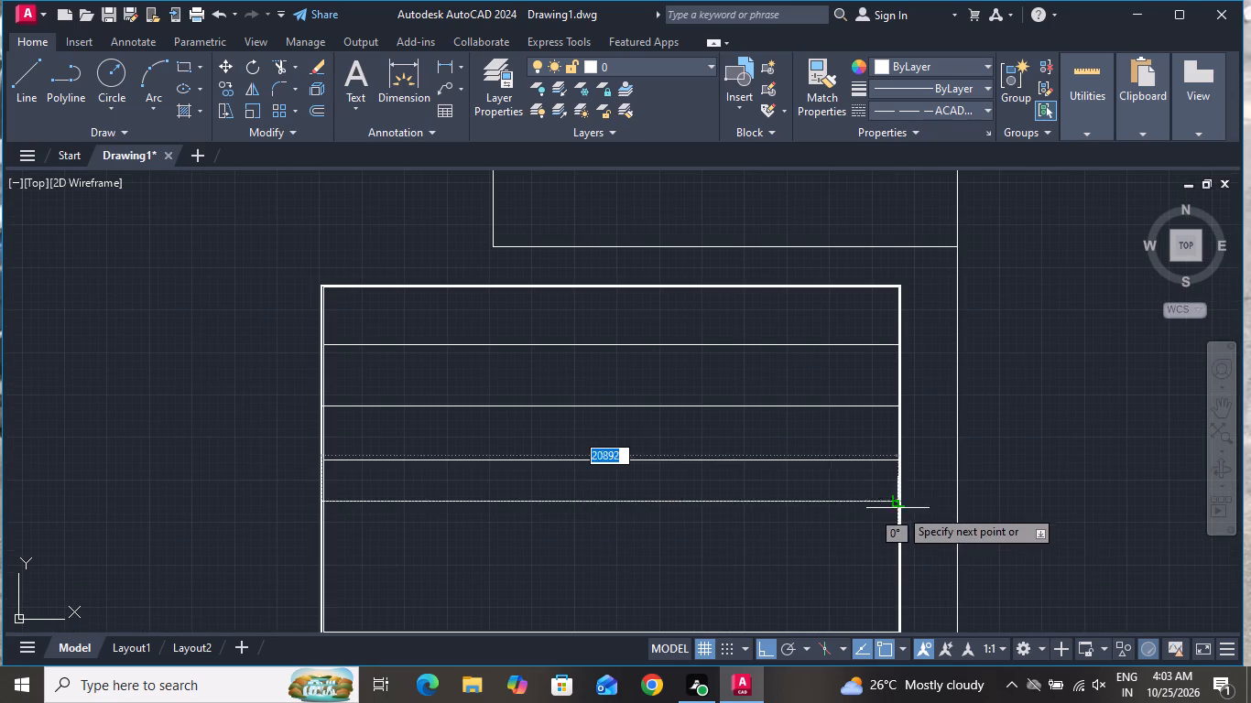
left_click(904, 501)
right_click(900, 504)
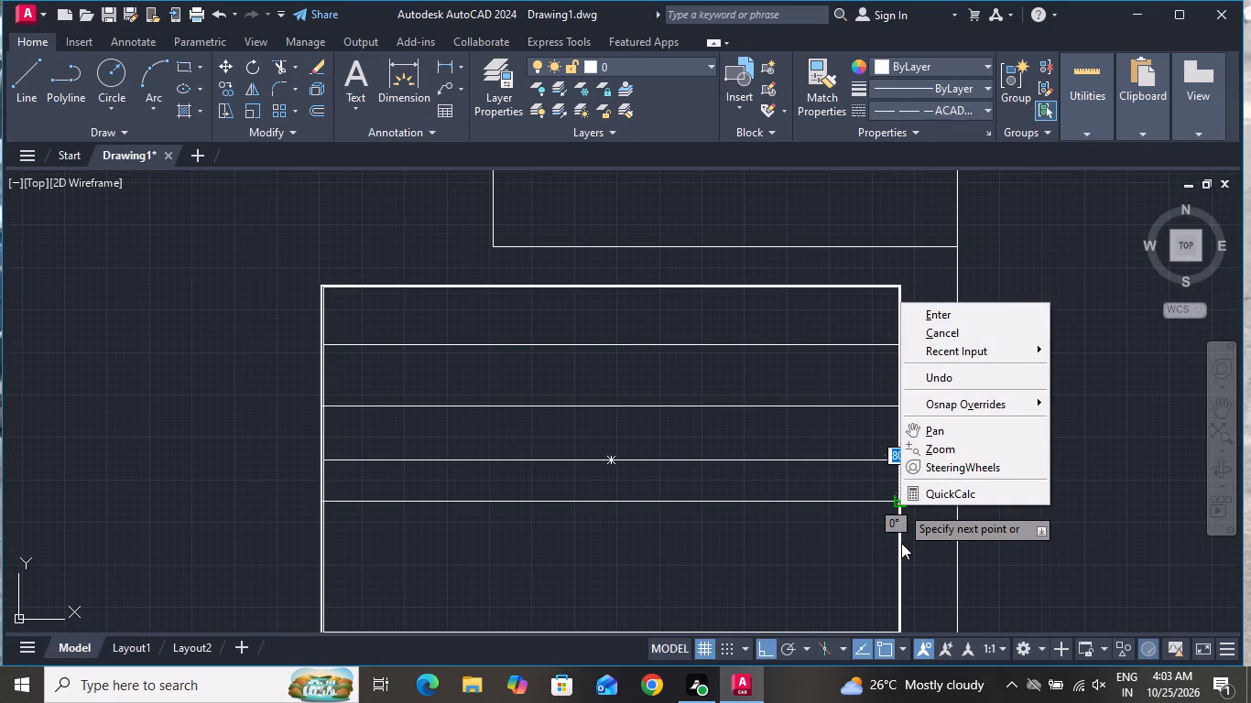
left_click(941, 328)
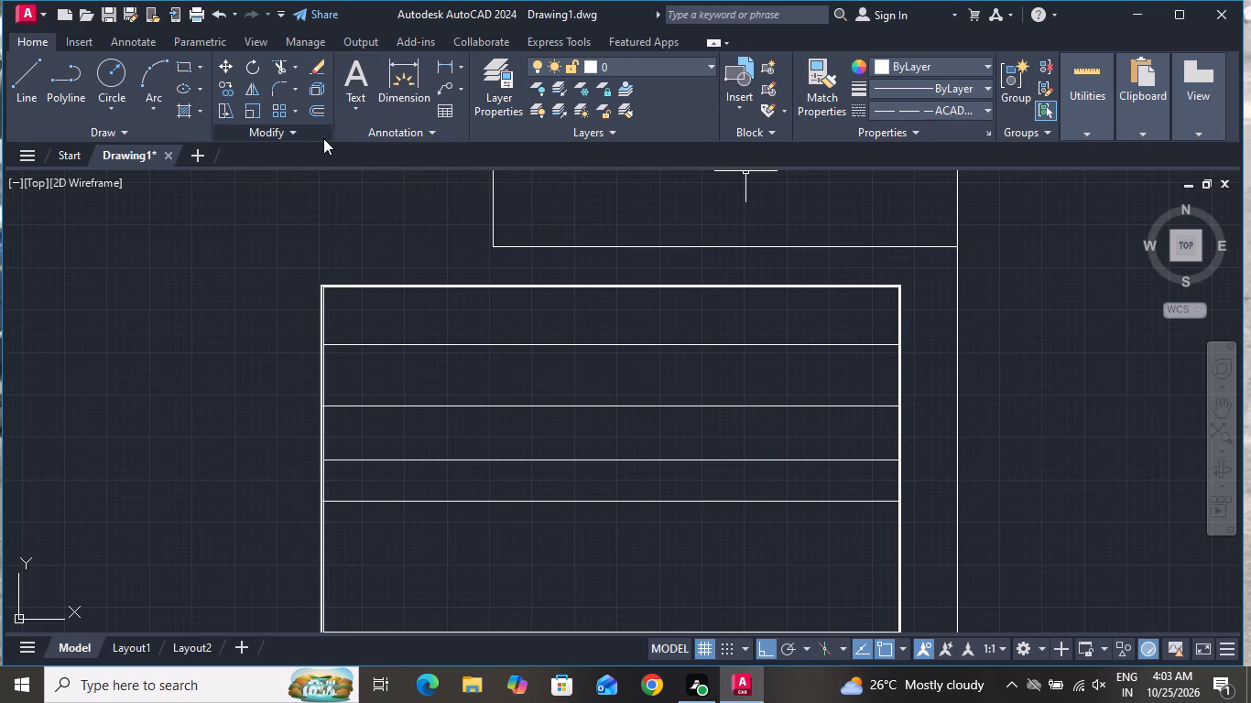
Draw two more horizontal lines about 21,200 long across the framed rectangle, dividing its remaining lower part into three roughly equal bands.
left_click(32, 90)
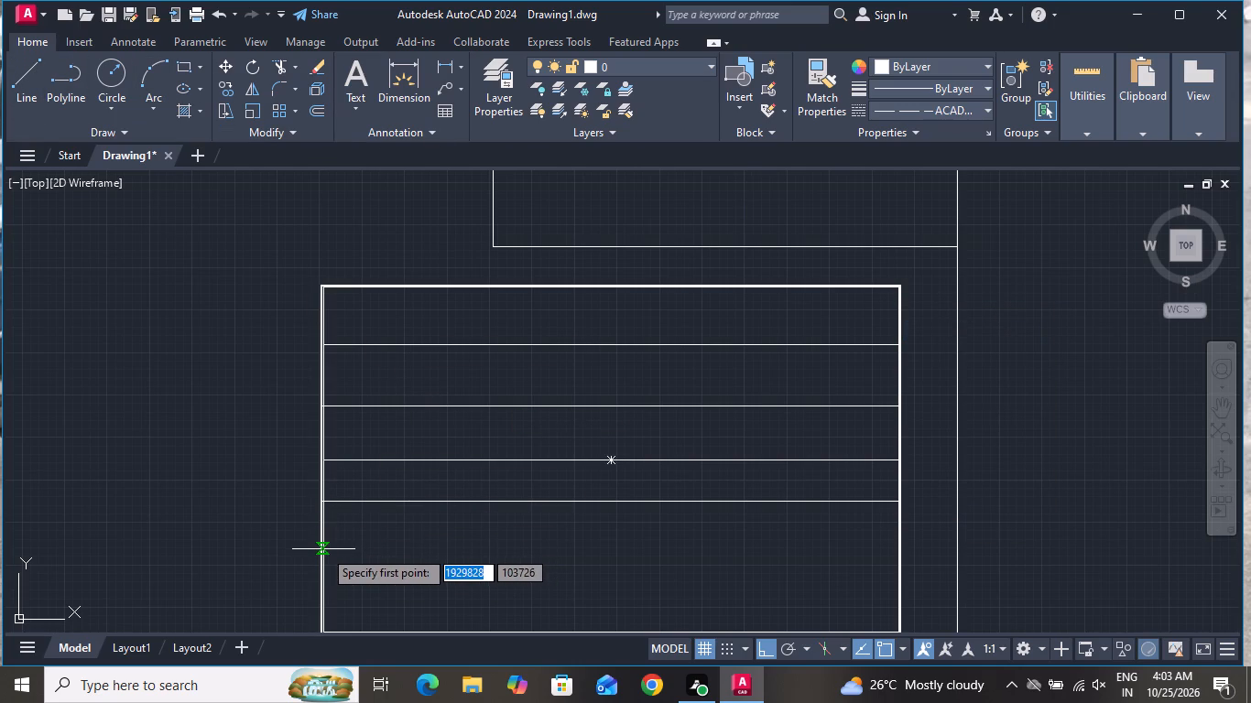
left_click(321, 552)
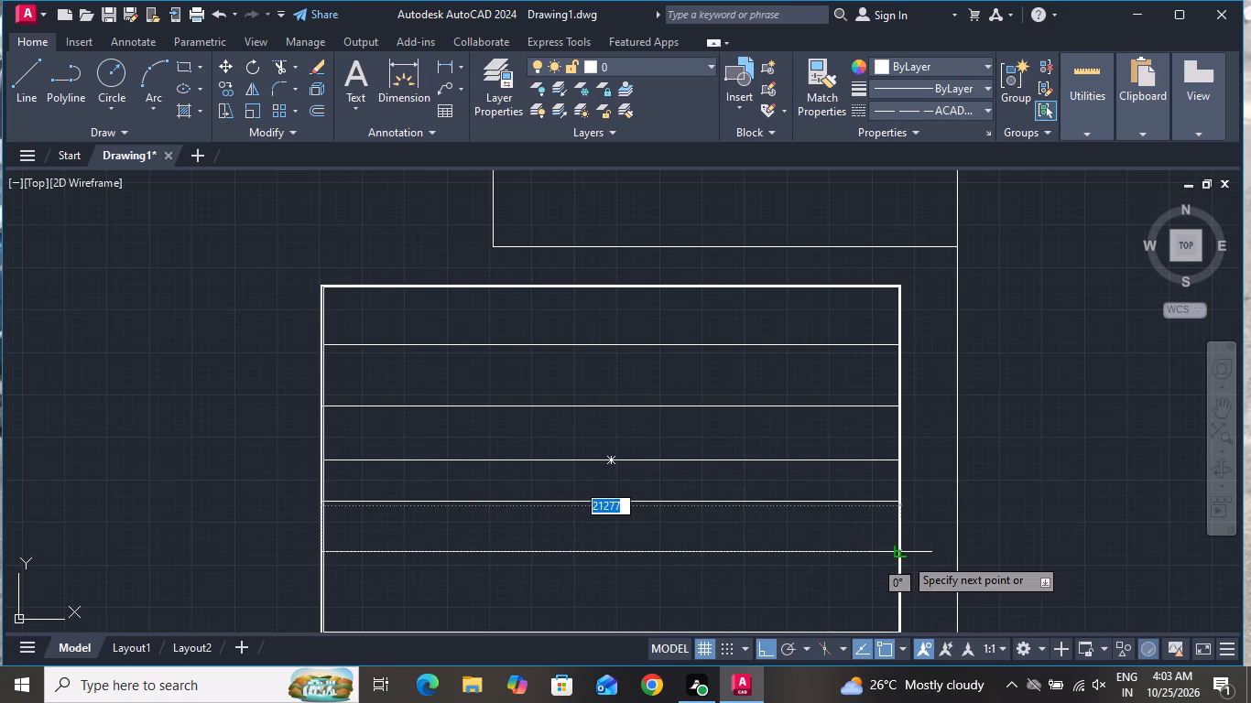
left_click(905, 557)
right_click(929, 559)
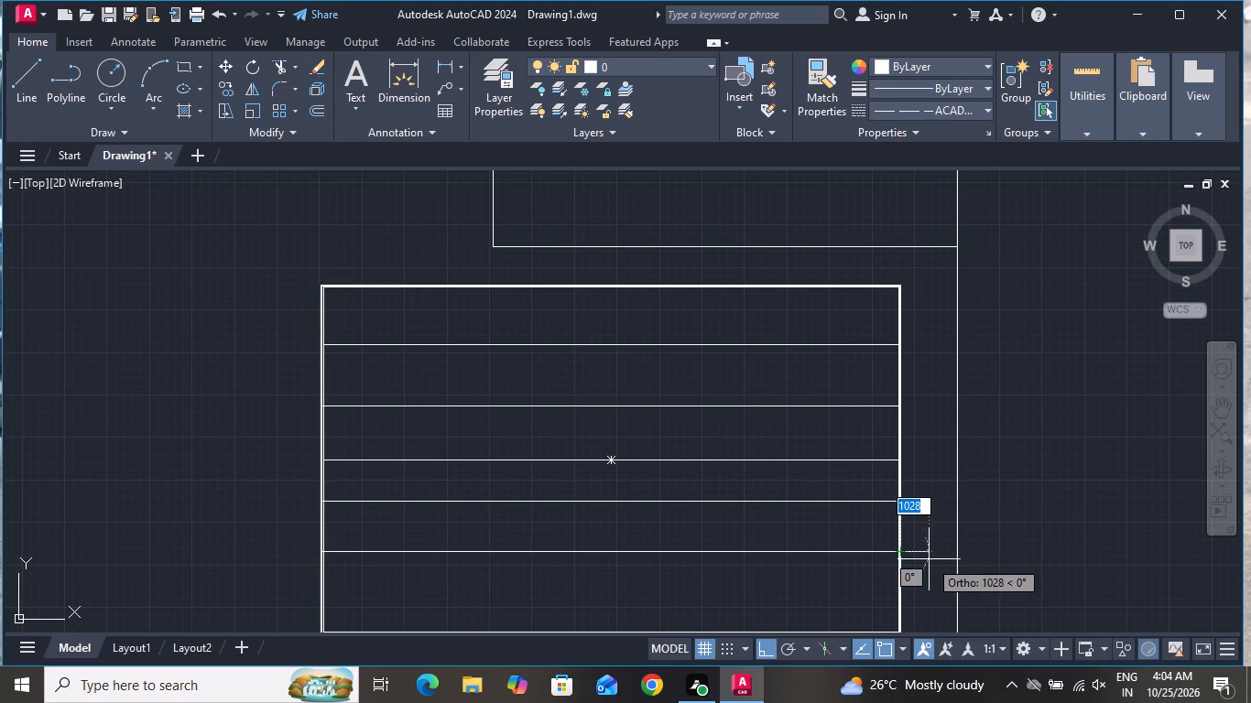
left_click(961, 384)
scroll(805, 385, "down", 2)
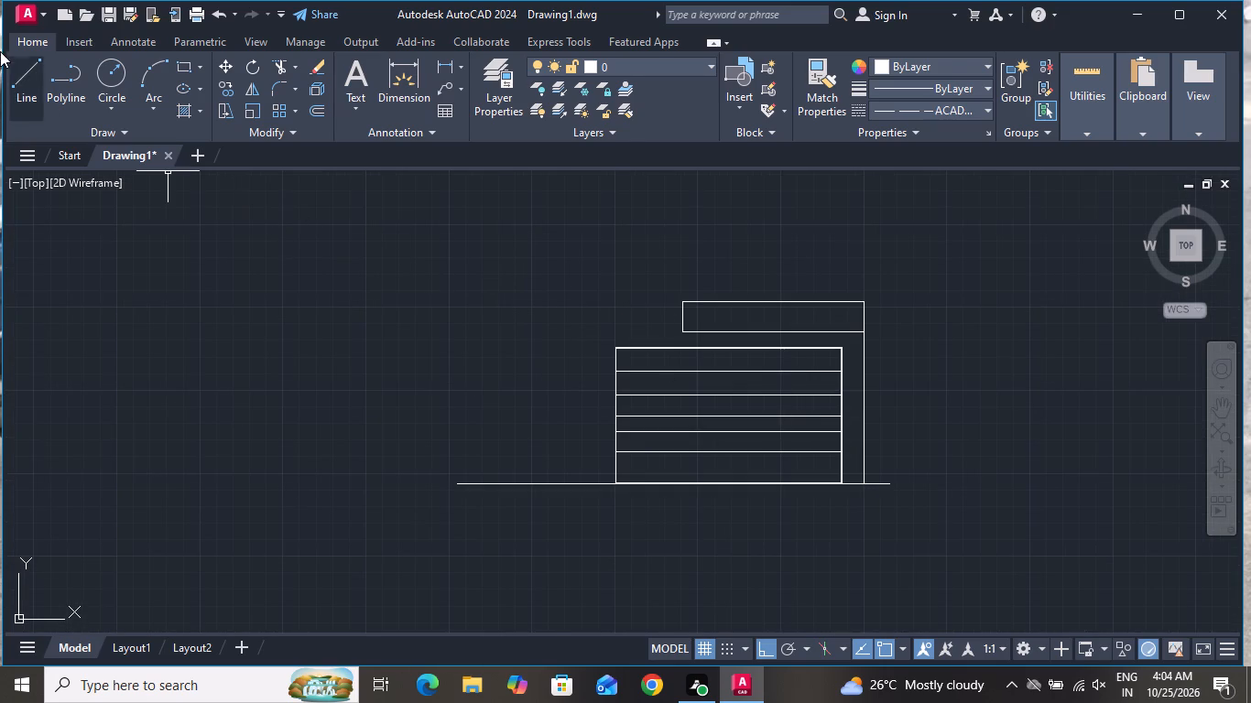
left_click(27, 78)
scroll(636, 459, "up", 2)
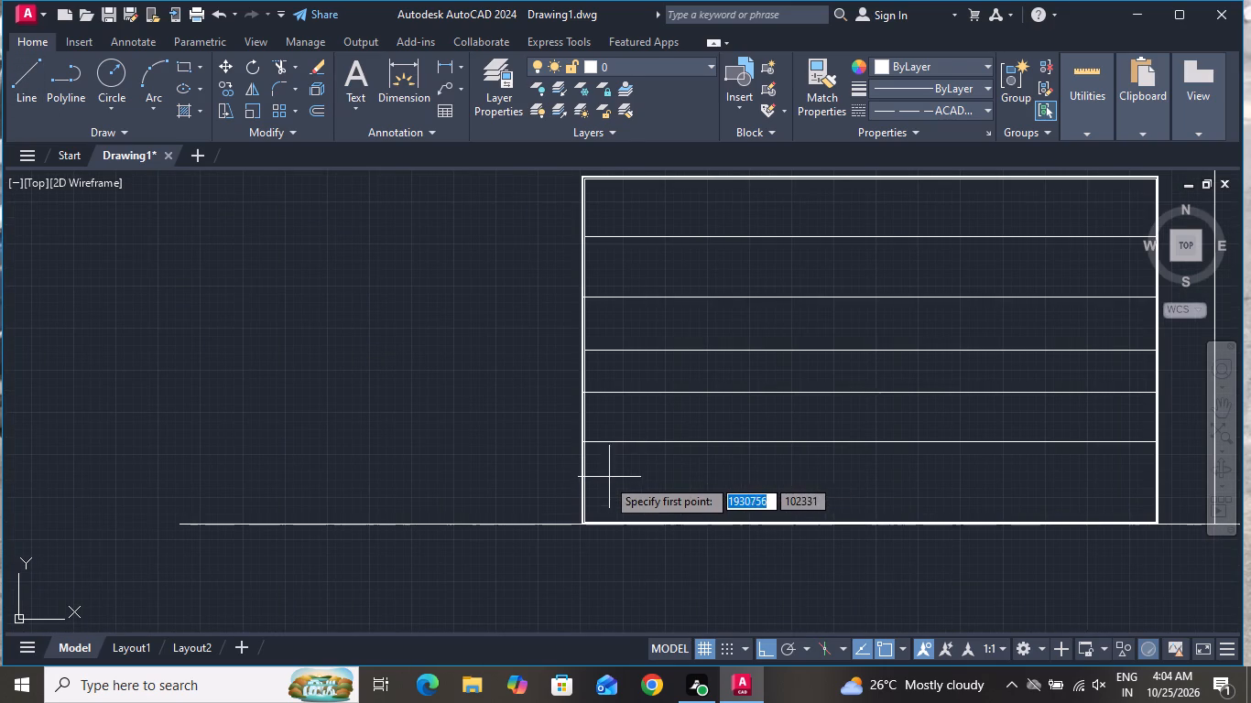
left_click(586, 484)
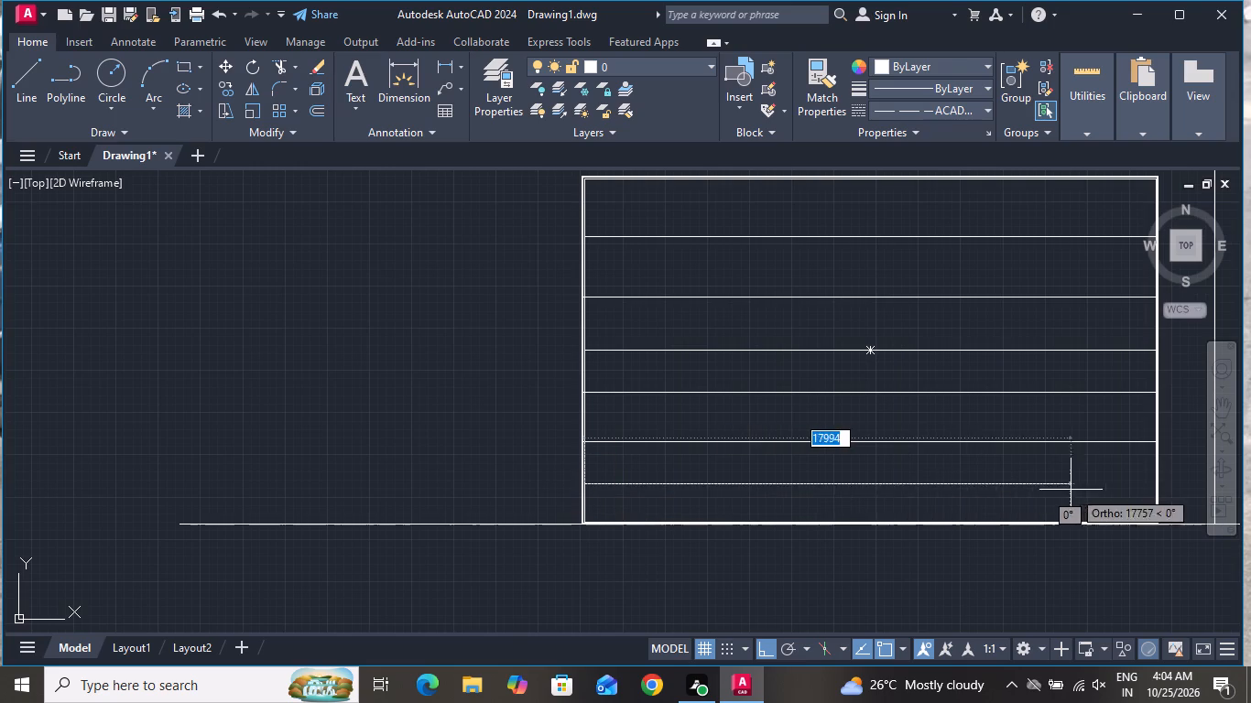
left_click(1161, 488)
right_click(1158, 492)
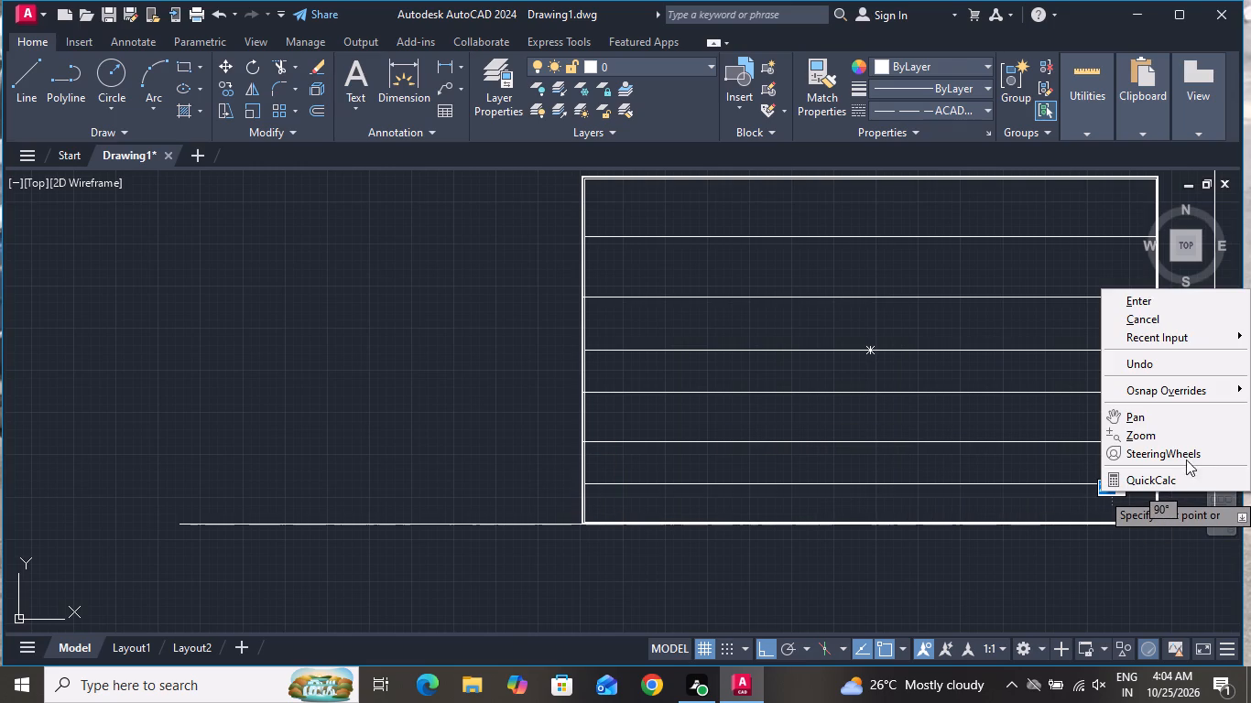
left_click(1189, 319)
scroll(935, 511, "down", 1)
scroll(770, 557, "down", 1)
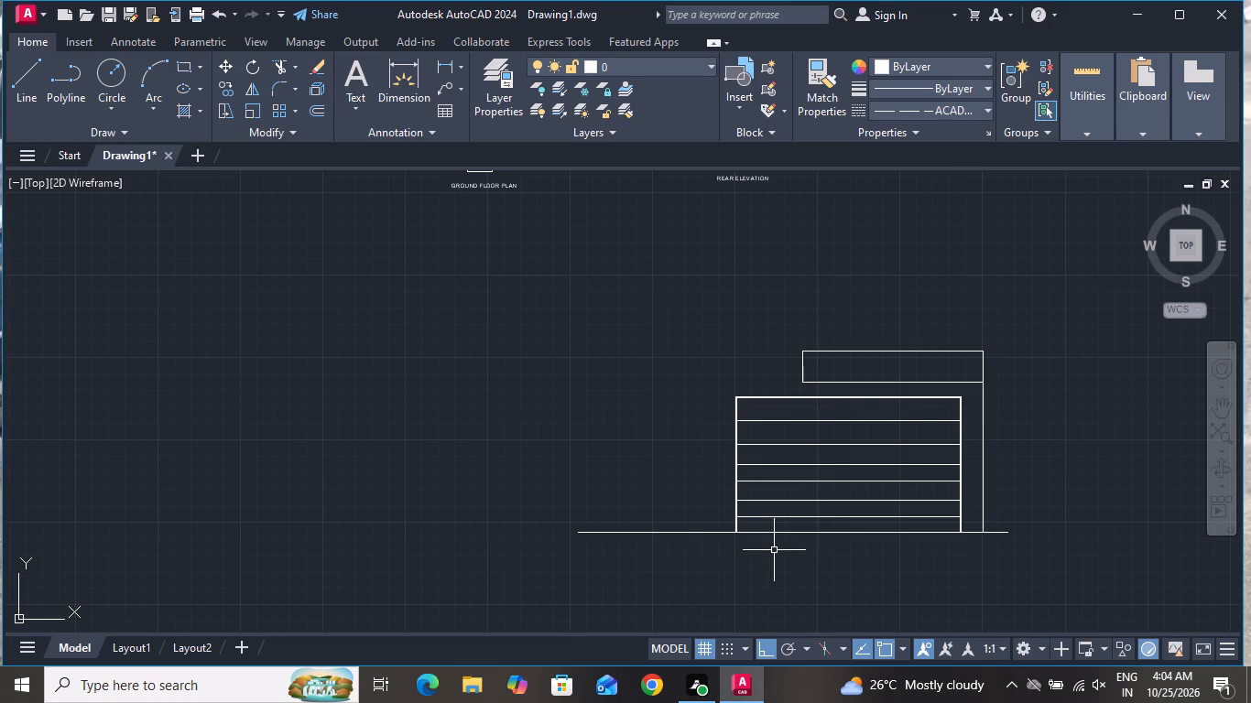
Draw a vertical line about 13,600 high from the ground line just left of the framed rectangle, continuing about 8,300 right to below the upper band's left end.
left_click(28, 80)
scroll(721, 529, "up", 1)
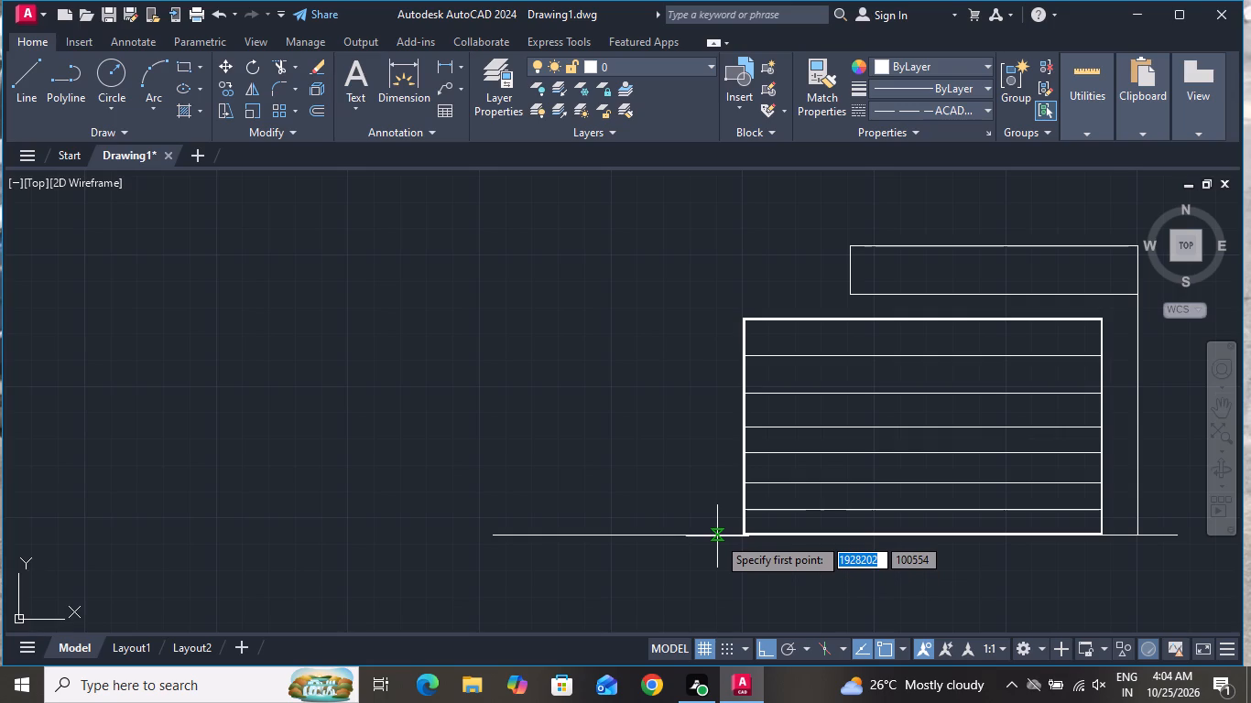
left_click(710, 535)
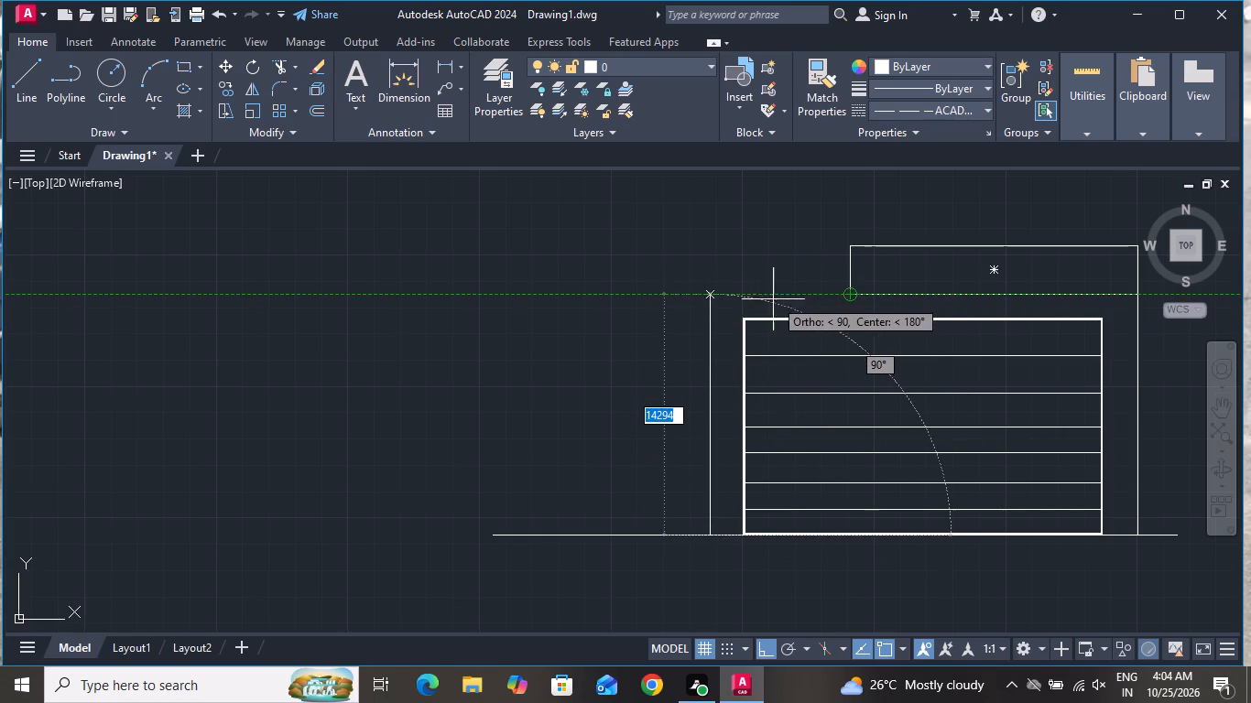
scroll(711, 297, "up", 1)
left_click(708, 311)
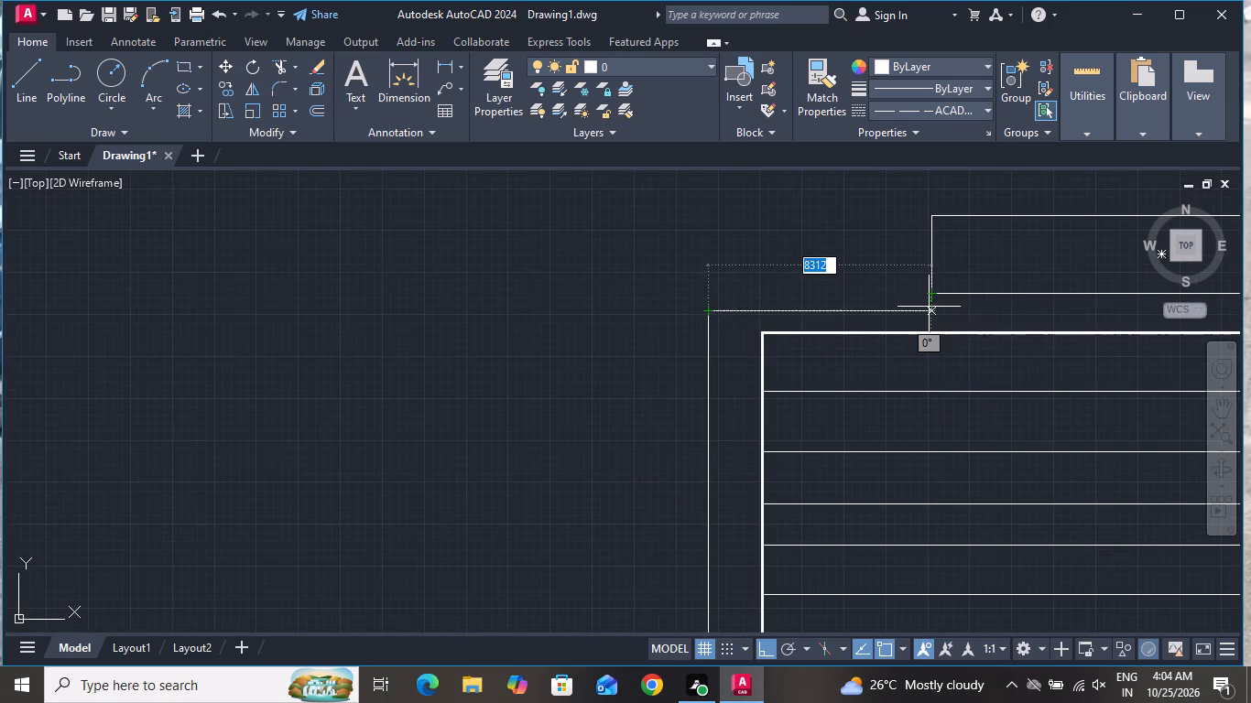
left_click(932, 310)
scroll(929, 239, "down", 2)
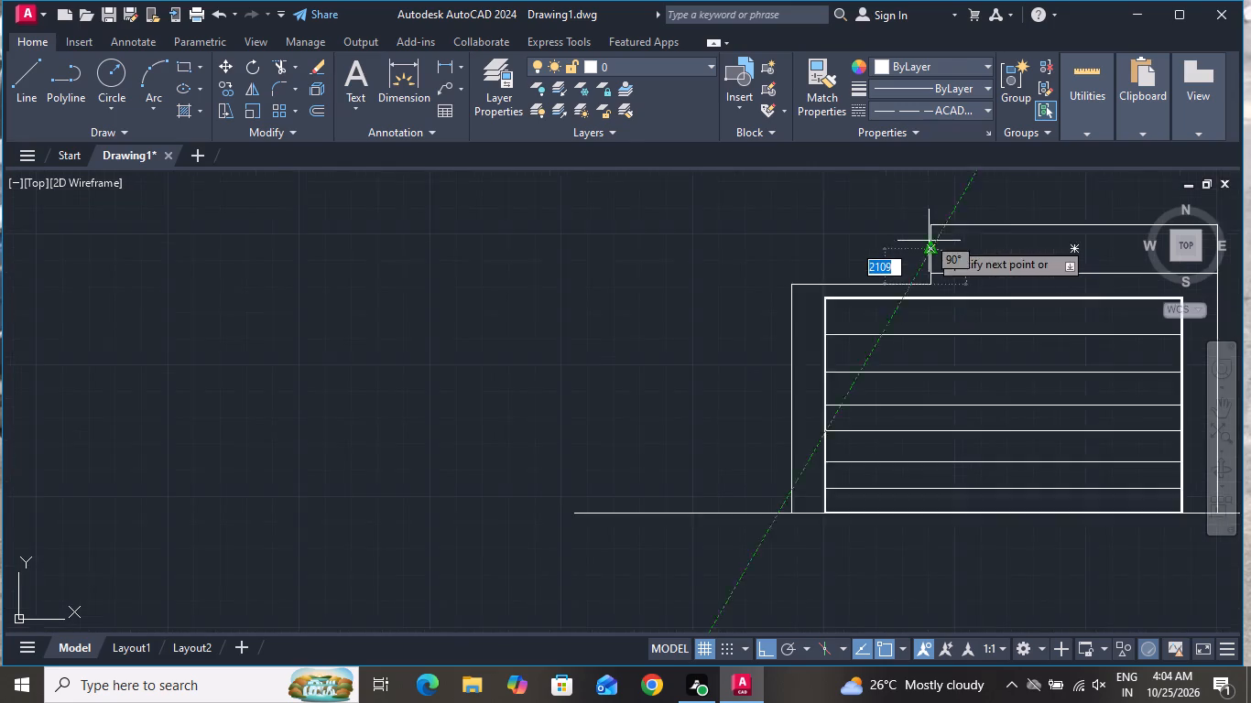
scroll(928, 245, "down", 2)
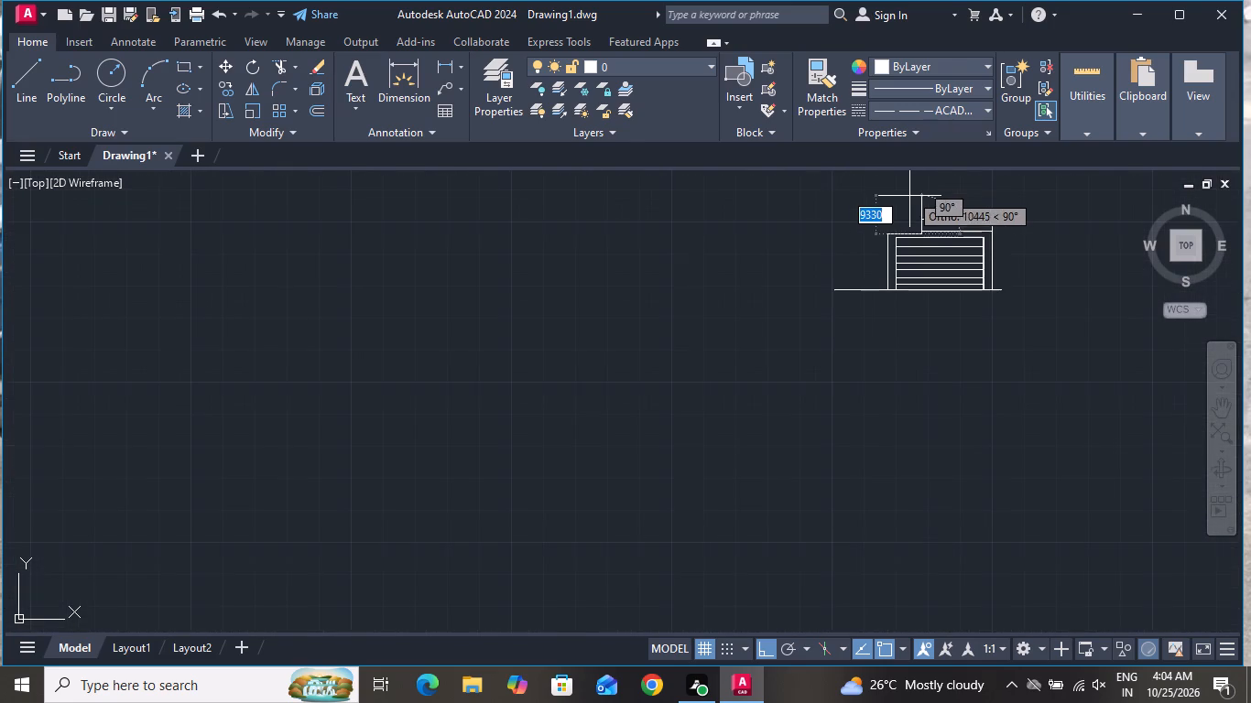
scroll(910, 199, "up", 3)
key("space")
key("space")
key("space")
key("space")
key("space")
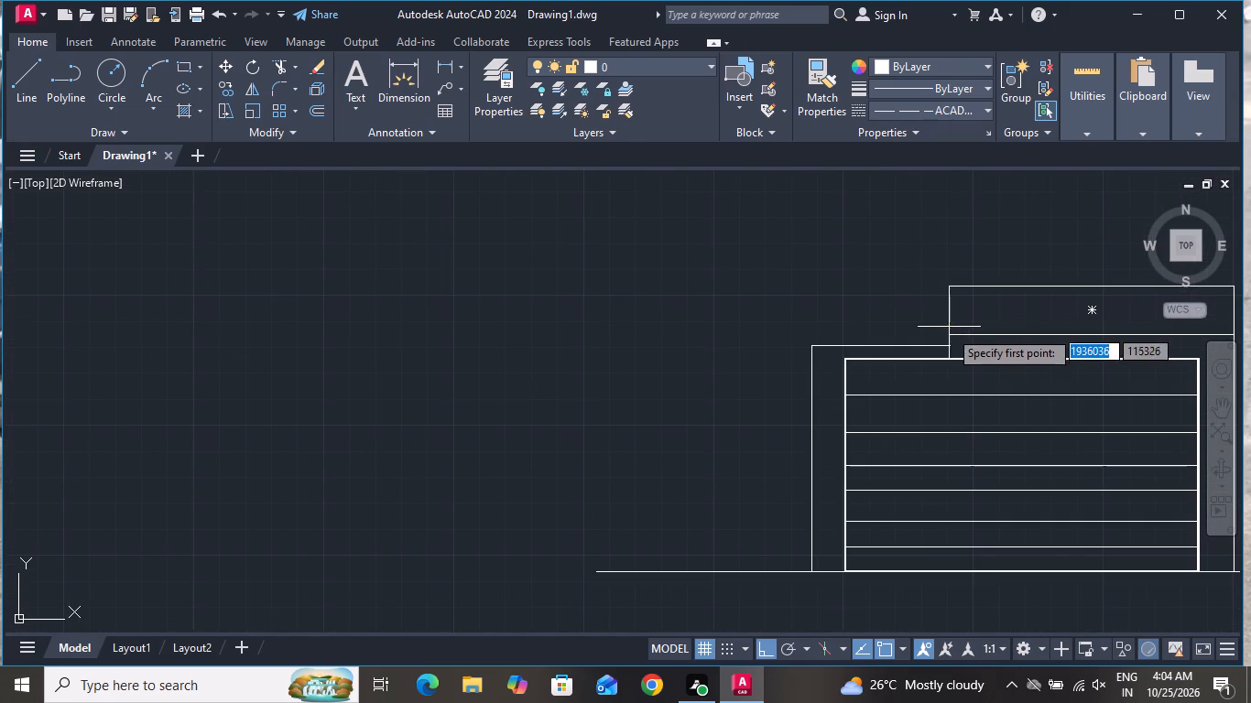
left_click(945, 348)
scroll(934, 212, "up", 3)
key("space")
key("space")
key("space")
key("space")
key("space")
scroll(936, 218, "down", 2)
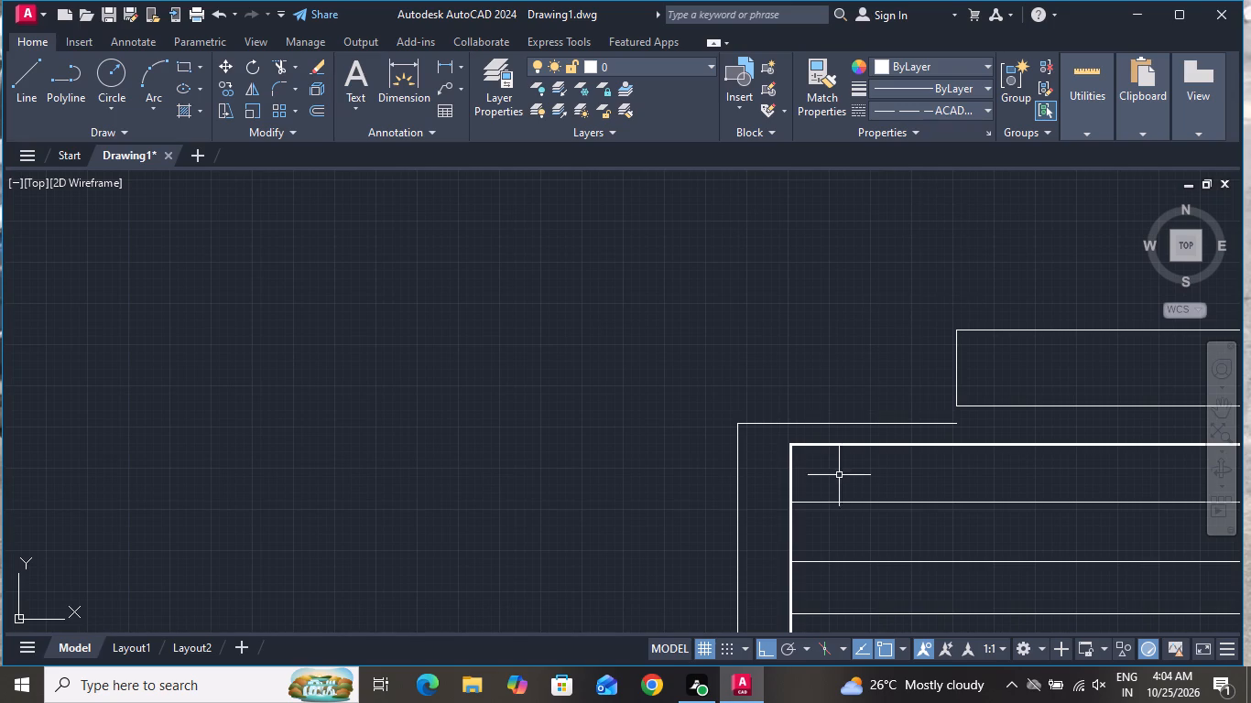
Draw a vertical line about 13,800 high upward from the right end of the short horizontal line below the upper band.
left_click(31, 69)
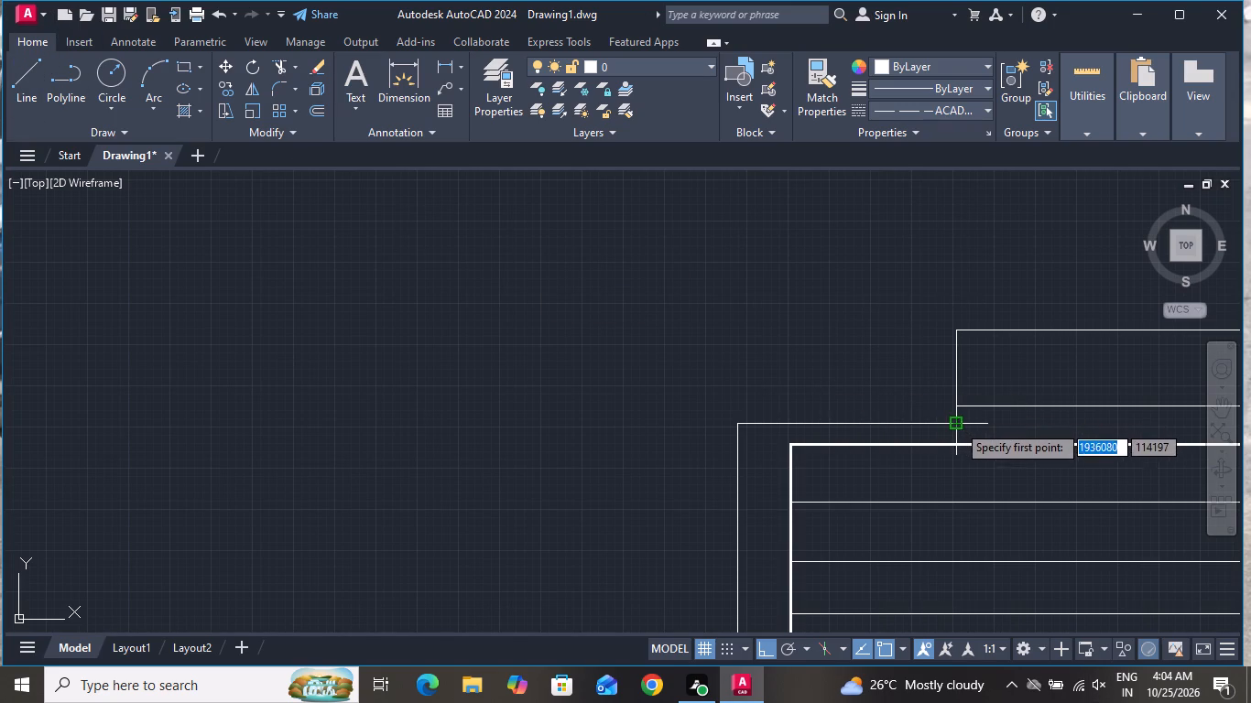
left_click(957, 424)
scroll(952, 270, "down", 1)
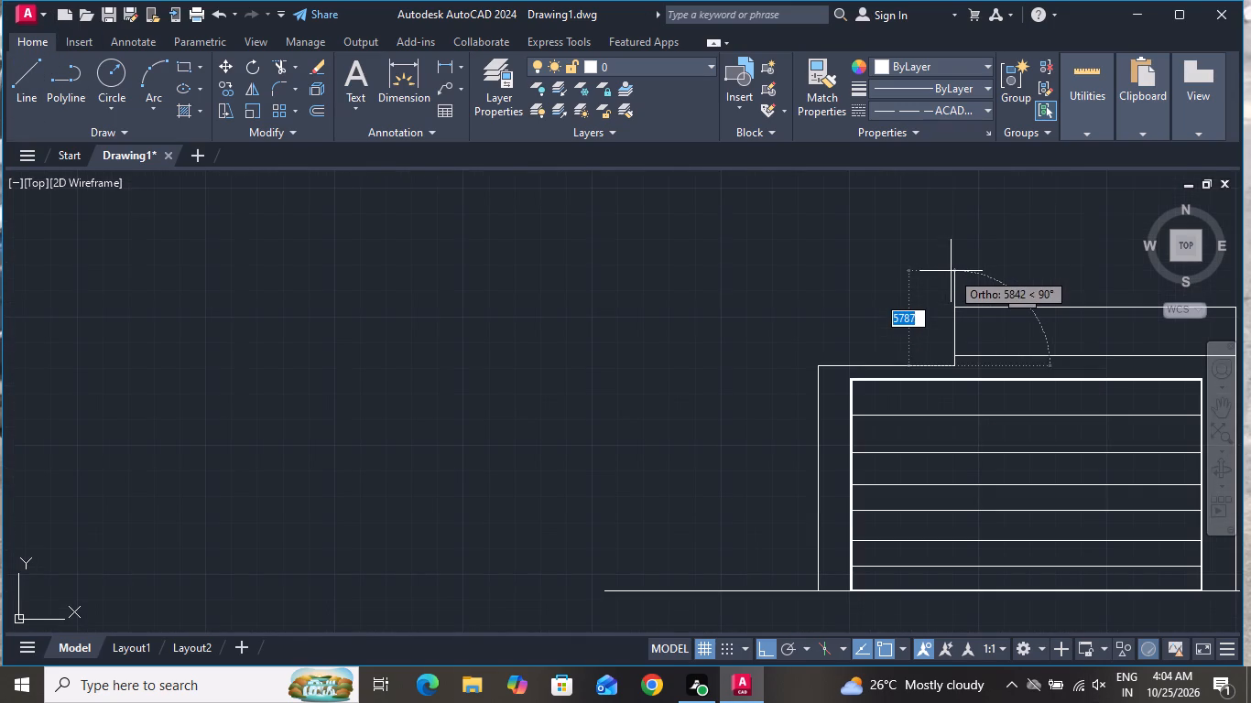
scroll(952, 274, "down", 3)
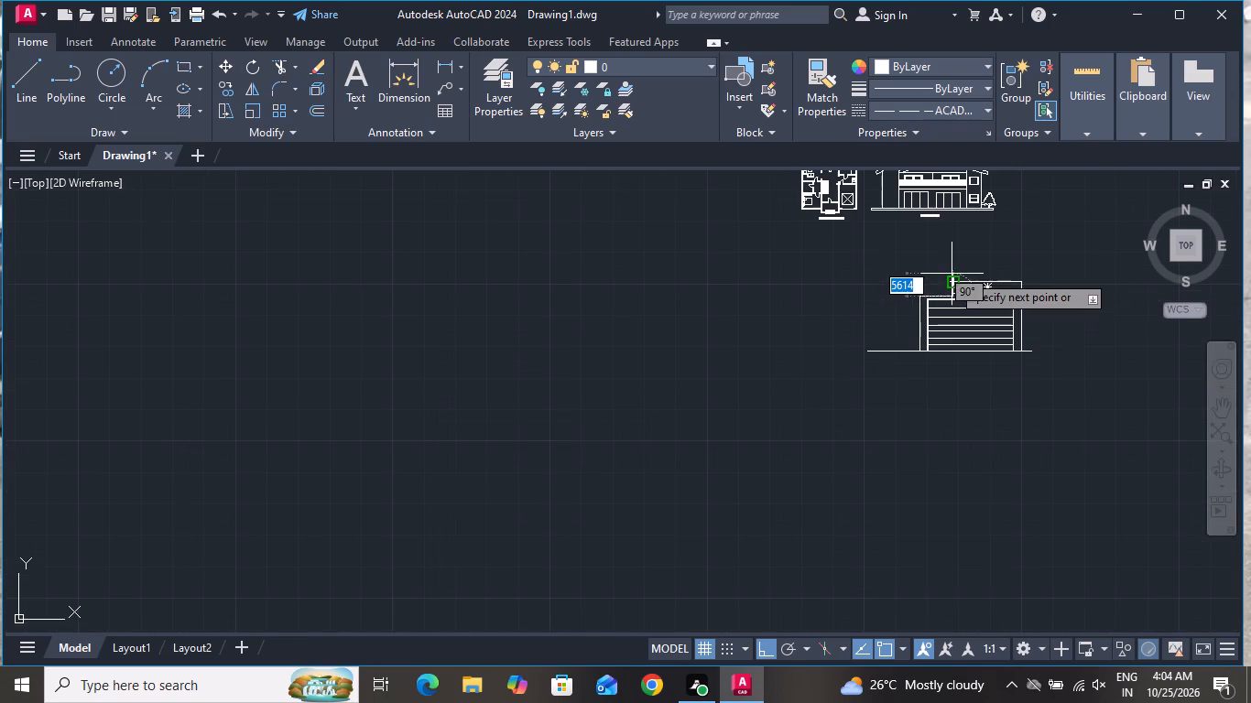
scroll(949, 263, "up", 4)
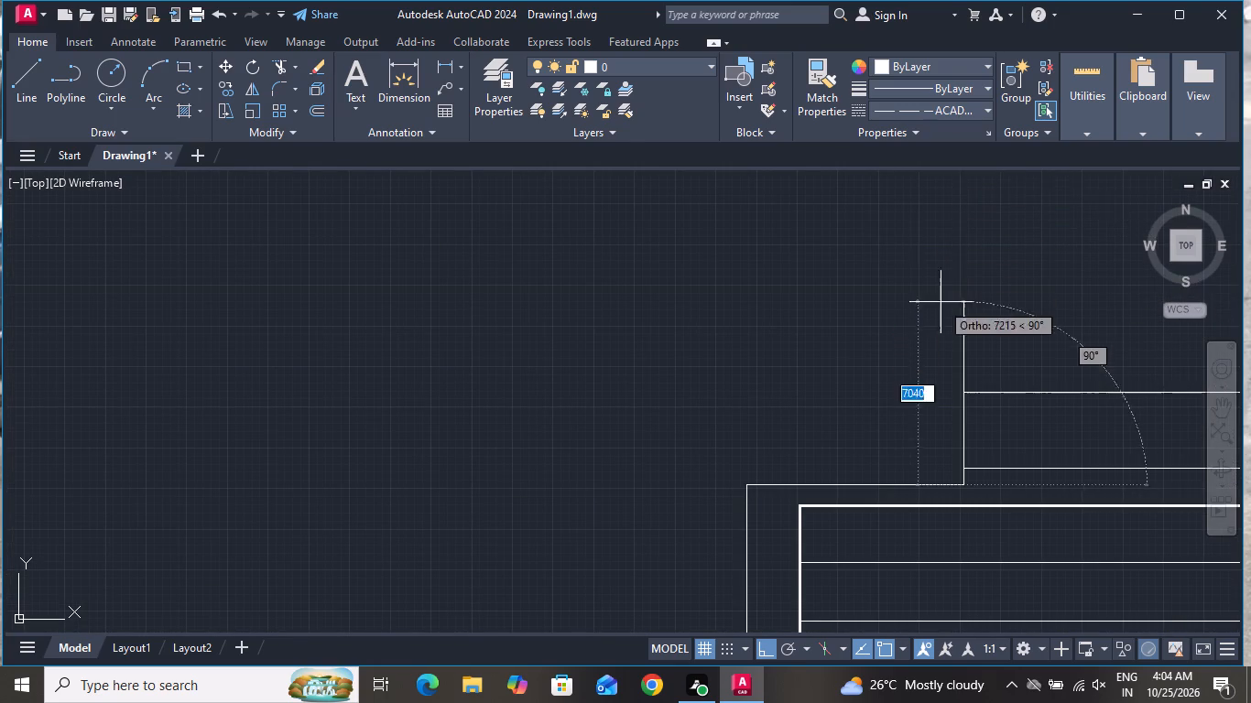
scroll(941, 310, "down", 4)
scroll(937, 297, "up", 2)
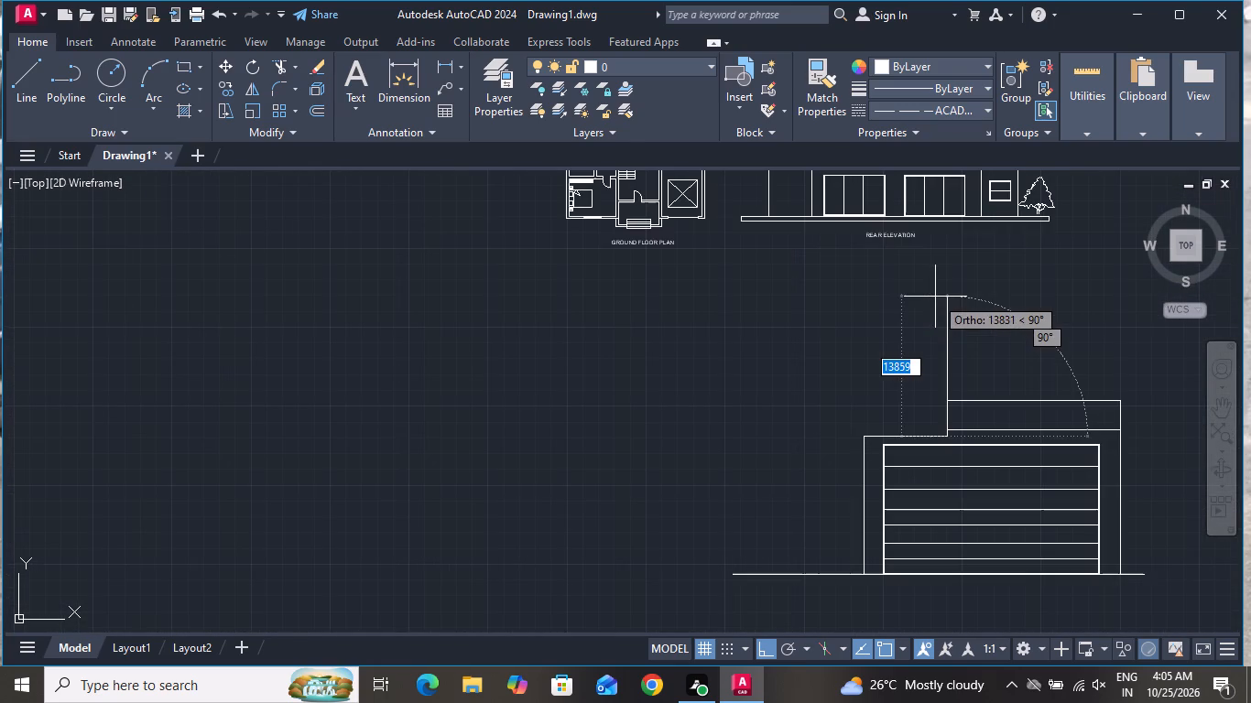
left_click(934, 295)
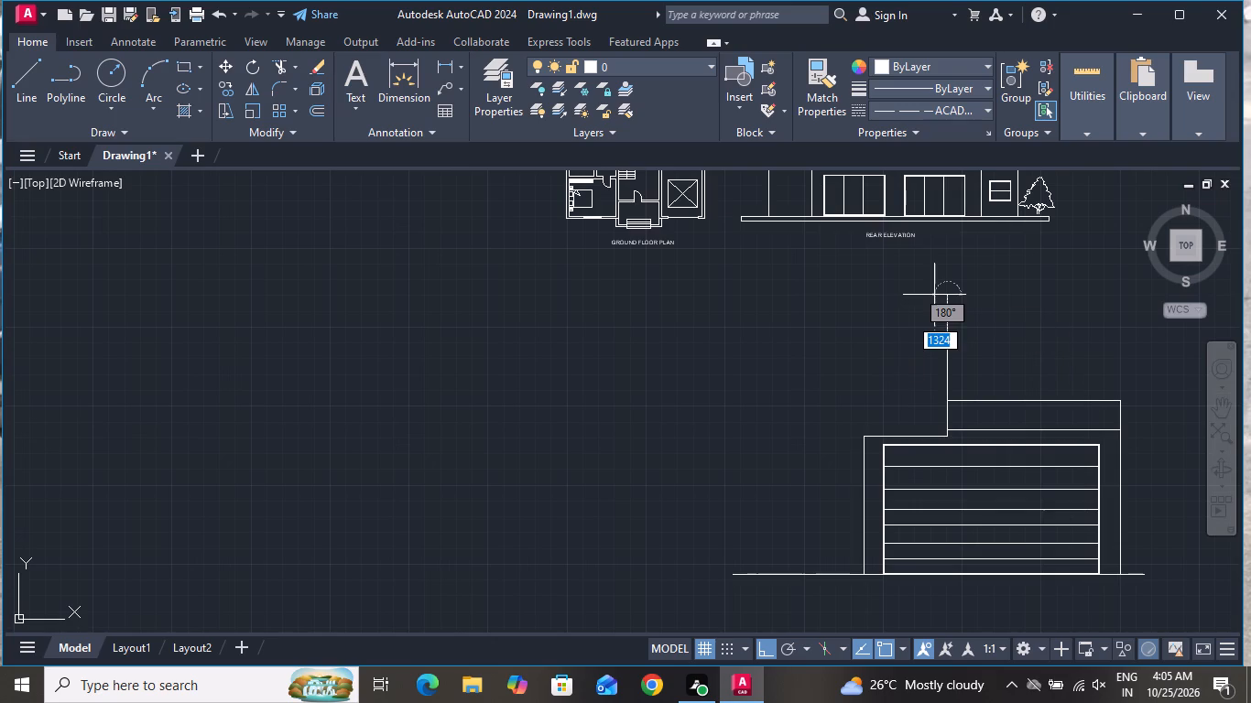
right_click(934, 295)
left_click(938, 319)
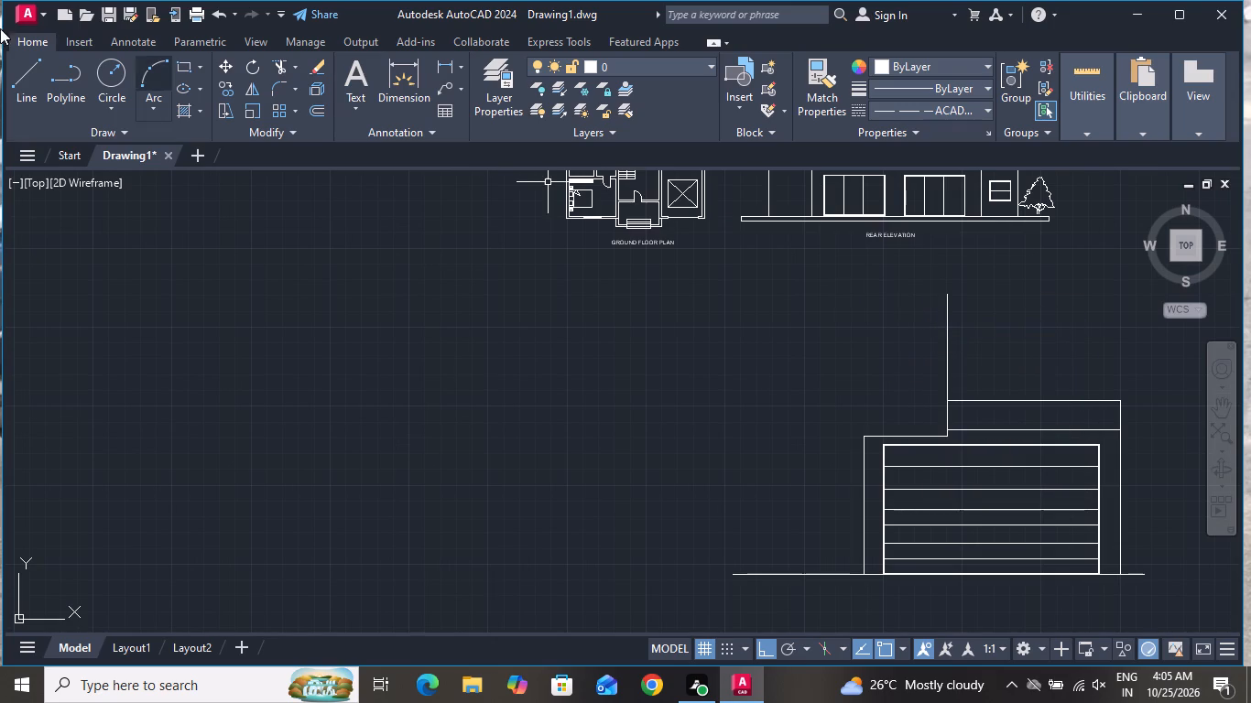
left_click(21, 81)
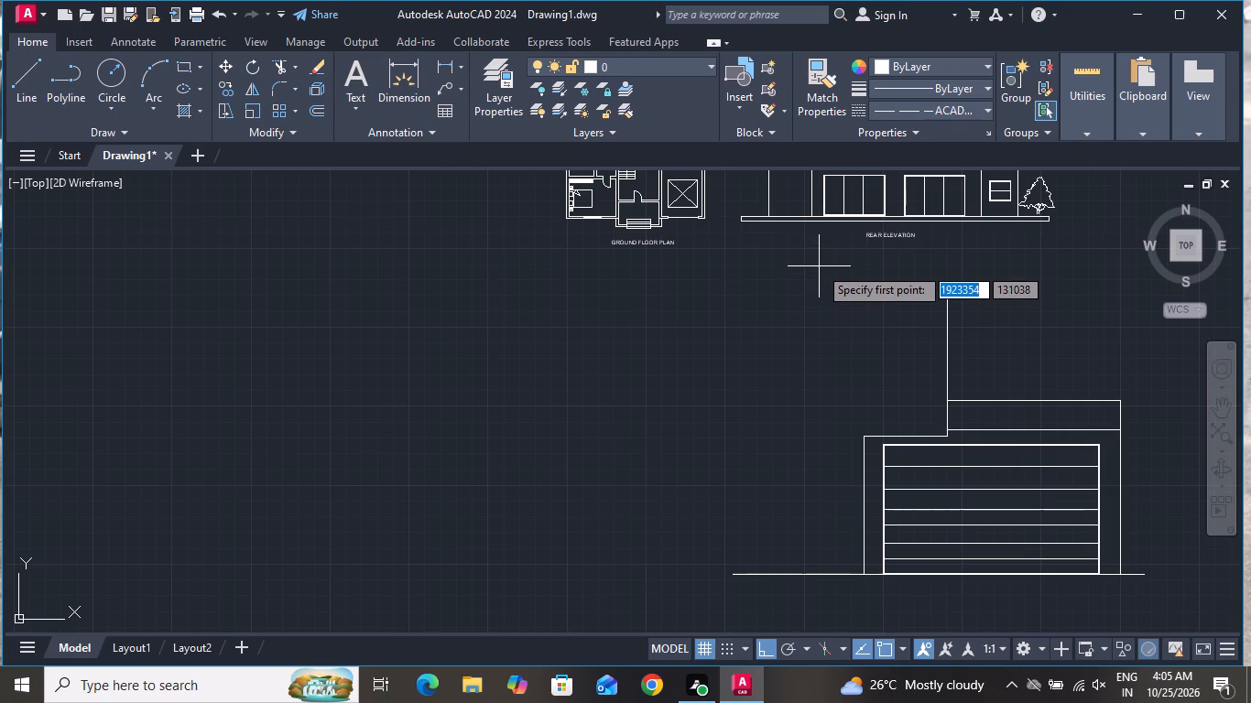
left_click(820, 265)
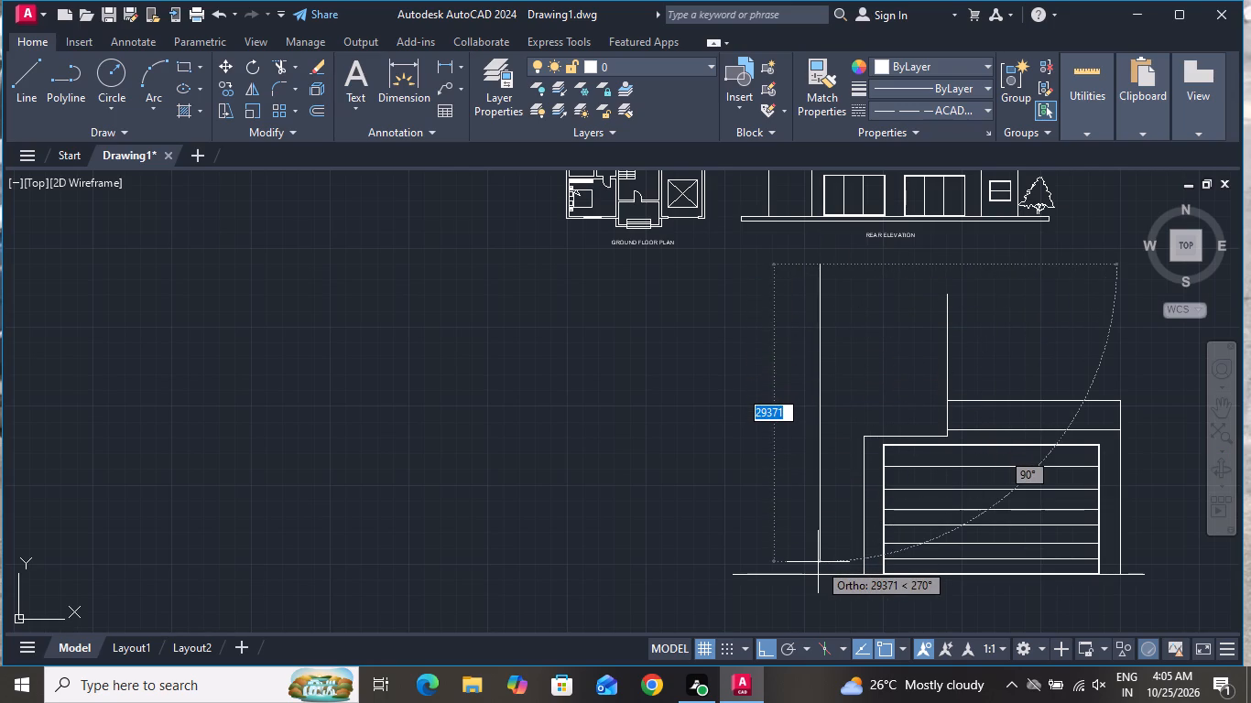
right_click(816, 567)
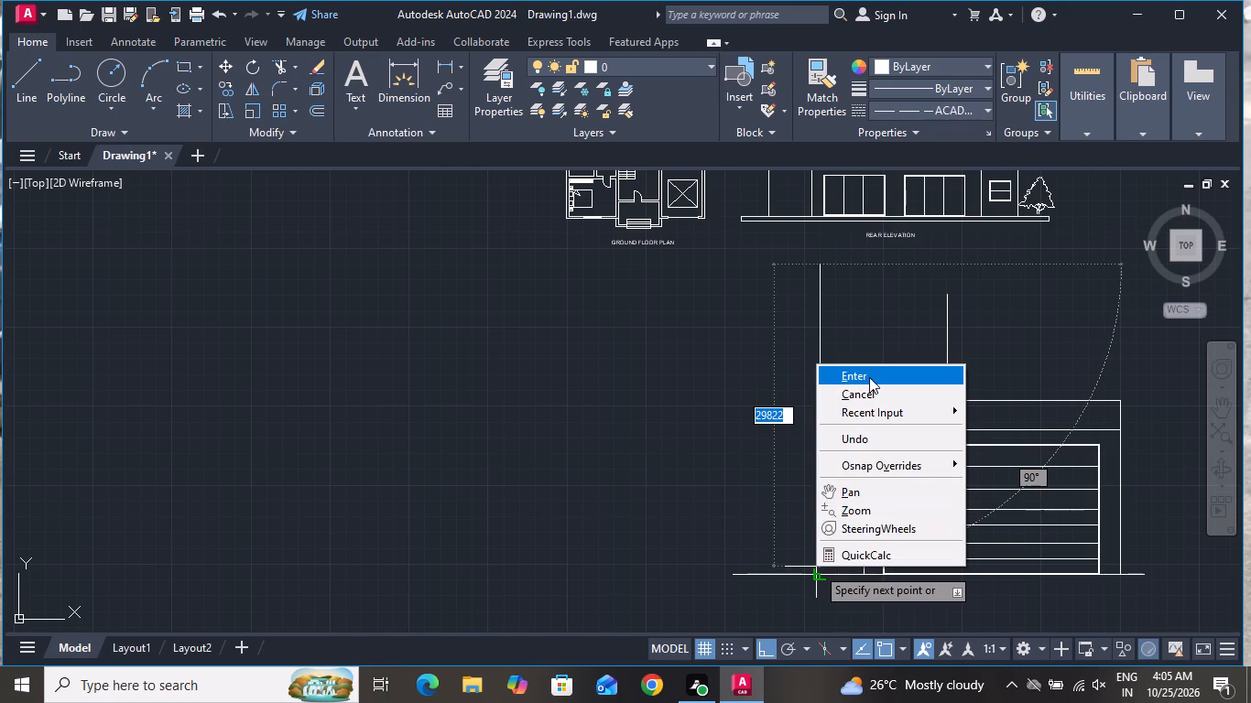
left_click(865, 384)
Draw a vertical line about 30,300 high up from the ground line, just left of the wall beside the framed rectangle.
left_click(28, 68)
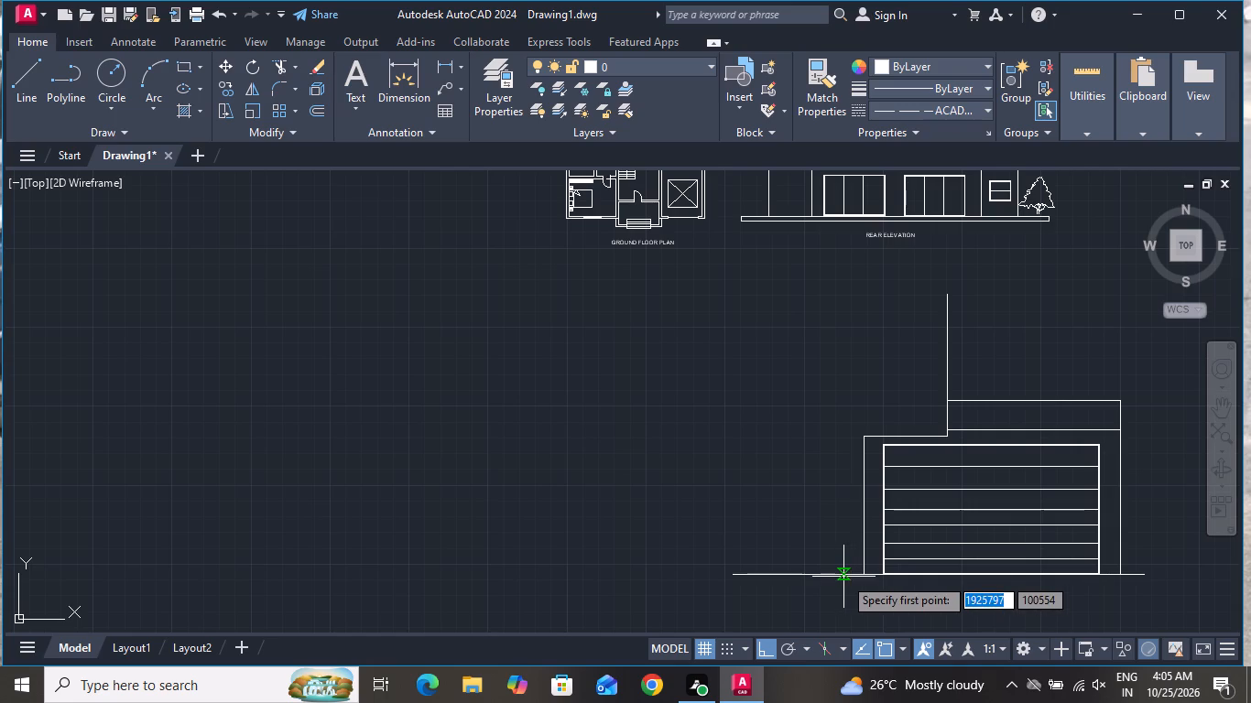
scroll(836, 572, "up", 2)
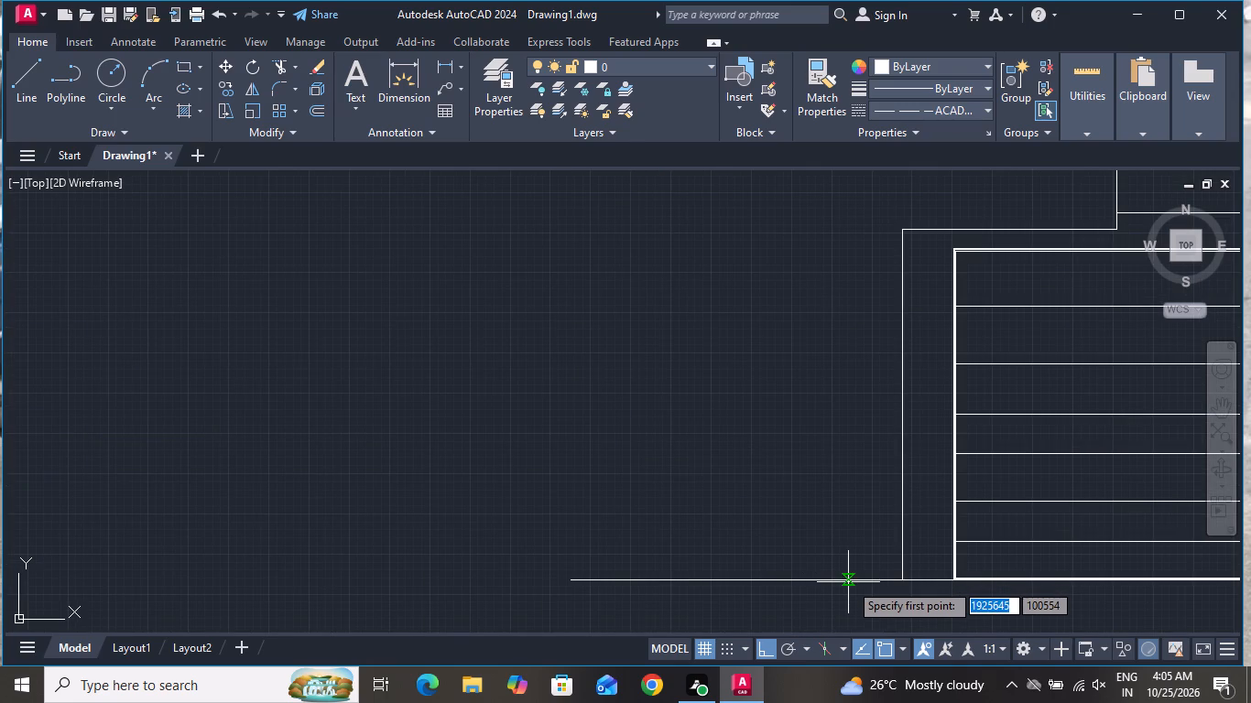
left_click(856, 580)
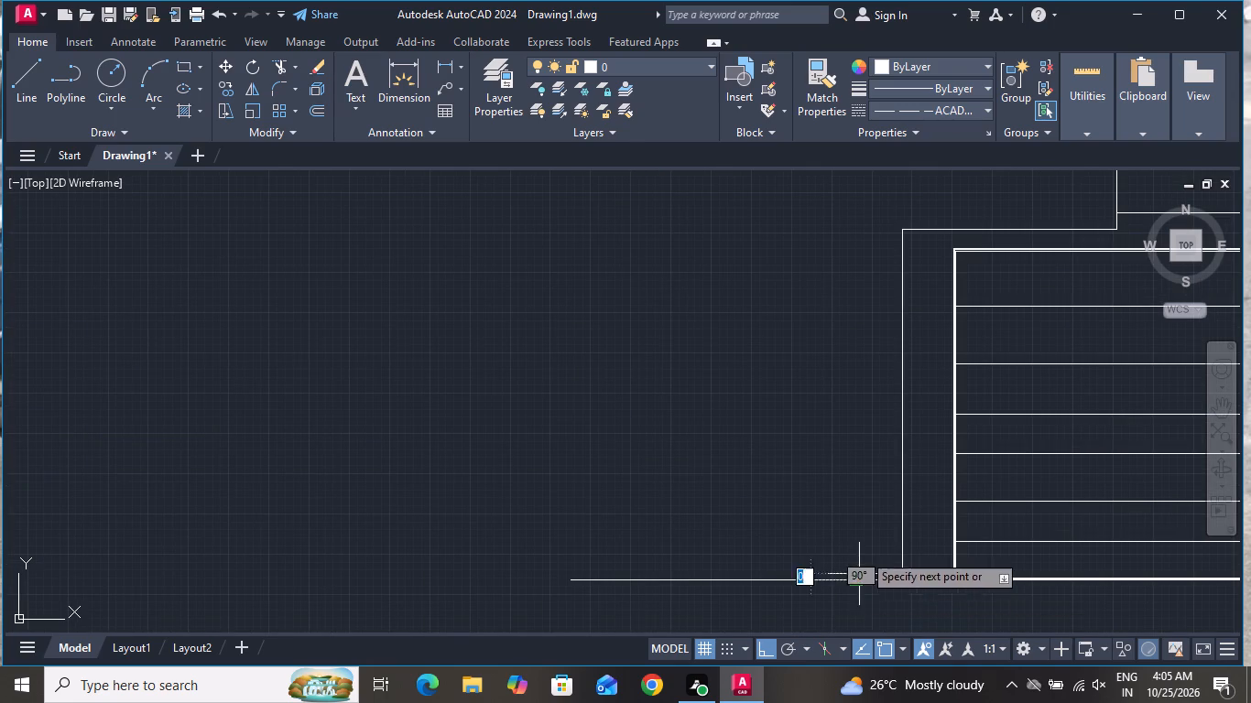
scroll(870, 409, "down", 2)
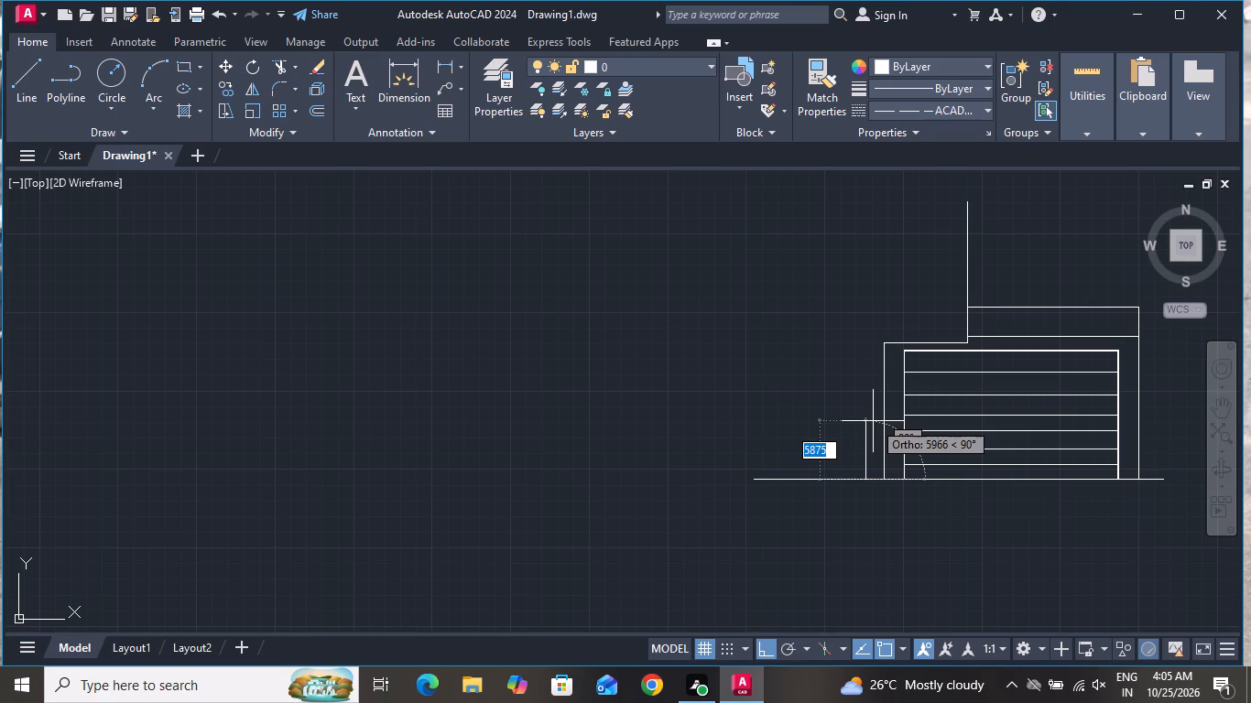
scroll(873, 421, "down", 2)
scroll(855, 333, "up", 2)
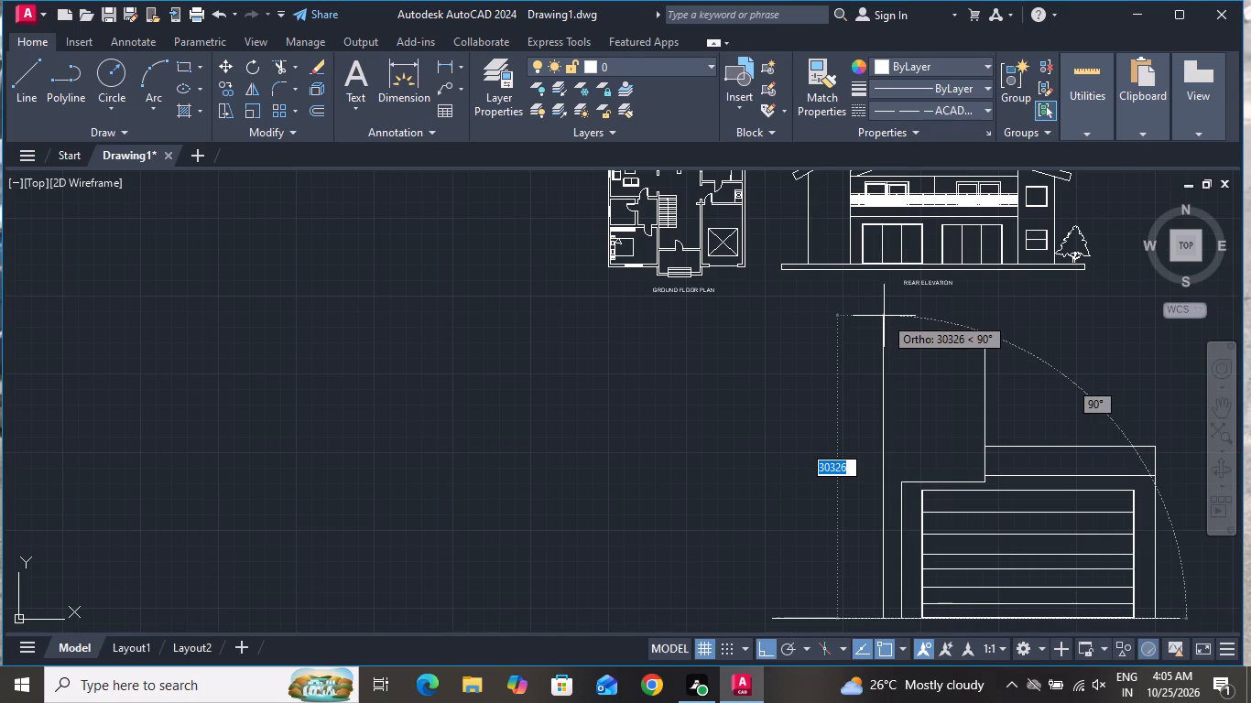
left_click(884, 316)
right_click(881, 317)
left_click(894, 341)
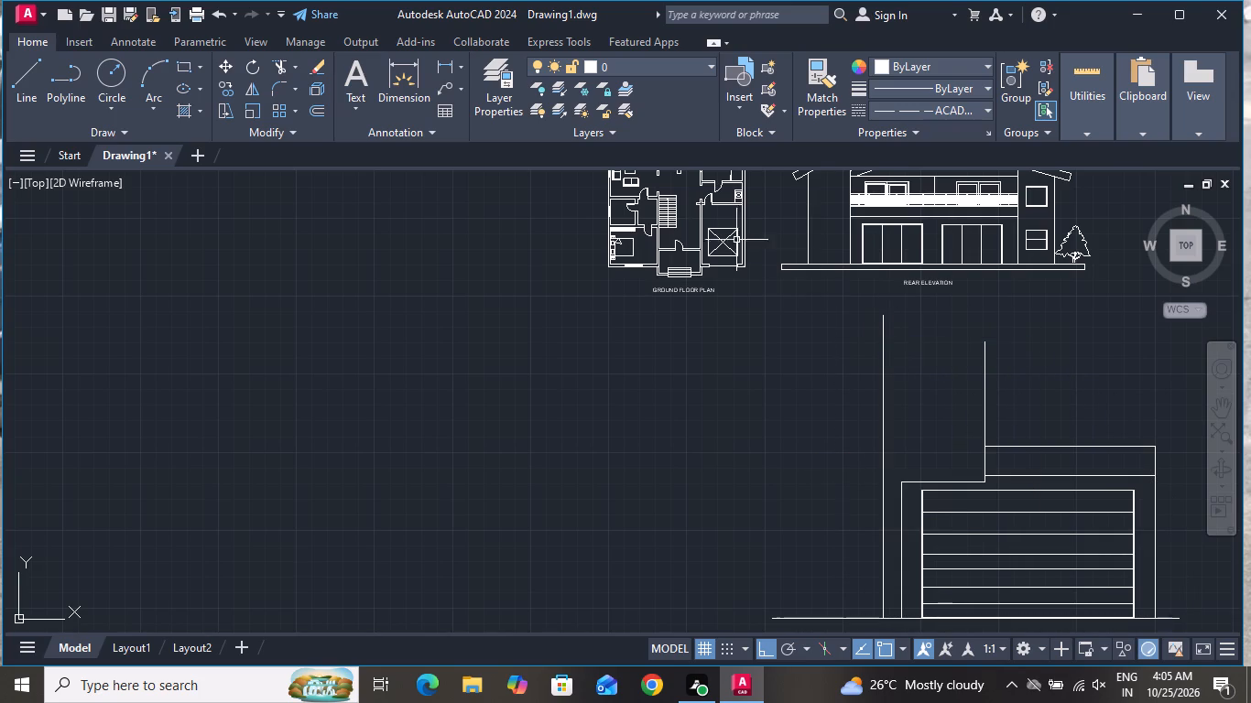
Draw a horizontal line just above the ground line, joining the tall vertical line to the wall on its right.
scroll(558, 268, "up", 1)
scroll(569, 286, "down", 1)
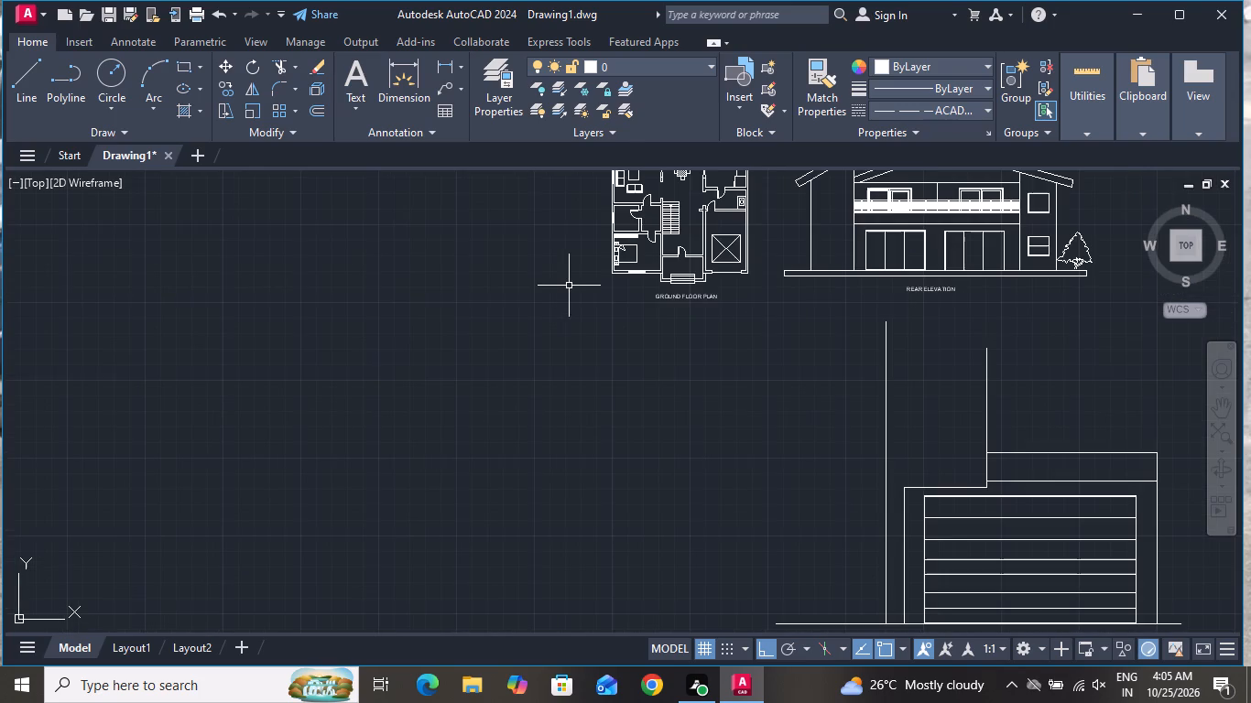
scroll(602, 315, "down", 1)
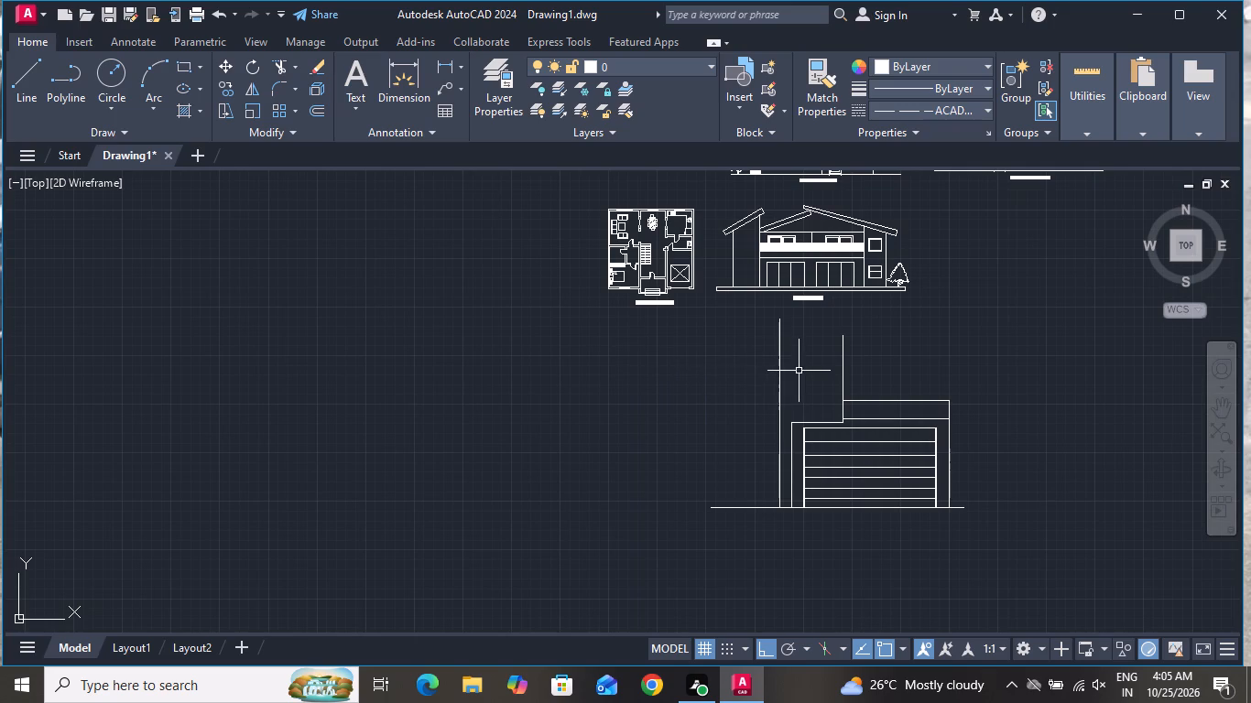
scroll(809, 411, "up", 2)
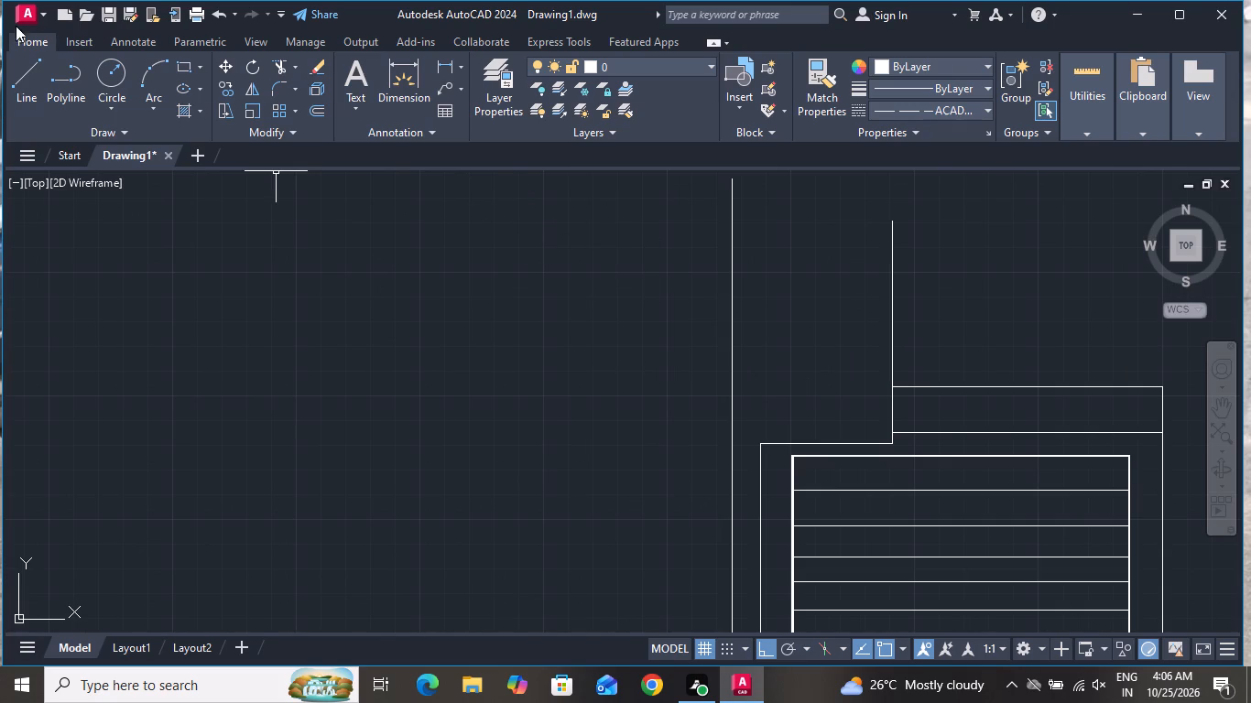
left_click(21, 72)
scroll(425, 153, "down", 1)
scroll(680, 293, "down", 2)
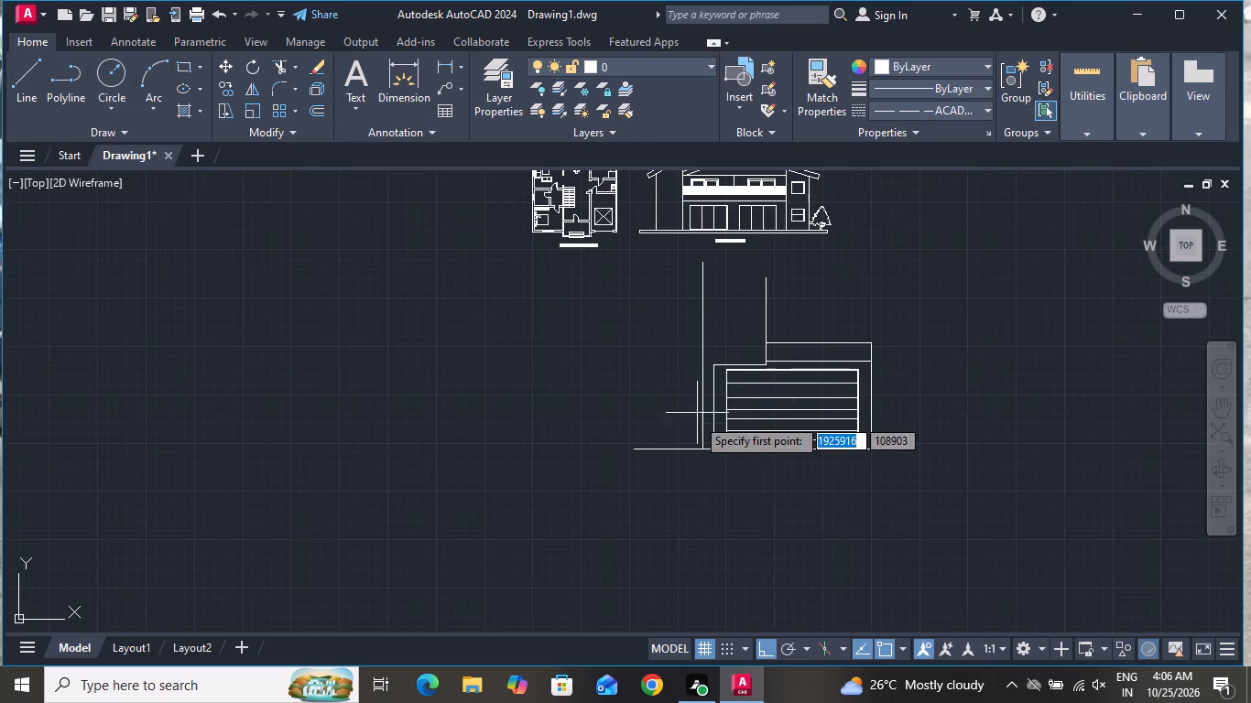
scroll(698, 444, "up", 6)
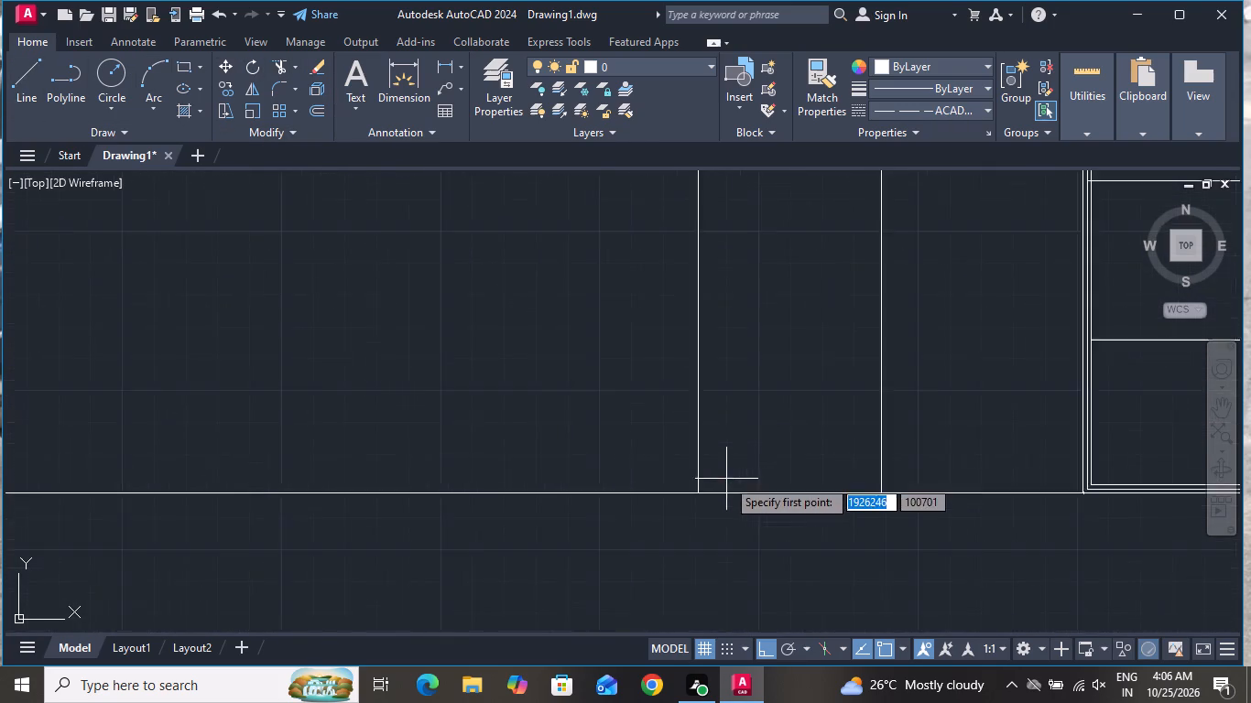
scroll(726, 479, "up", 1)
left_click(973, 465)
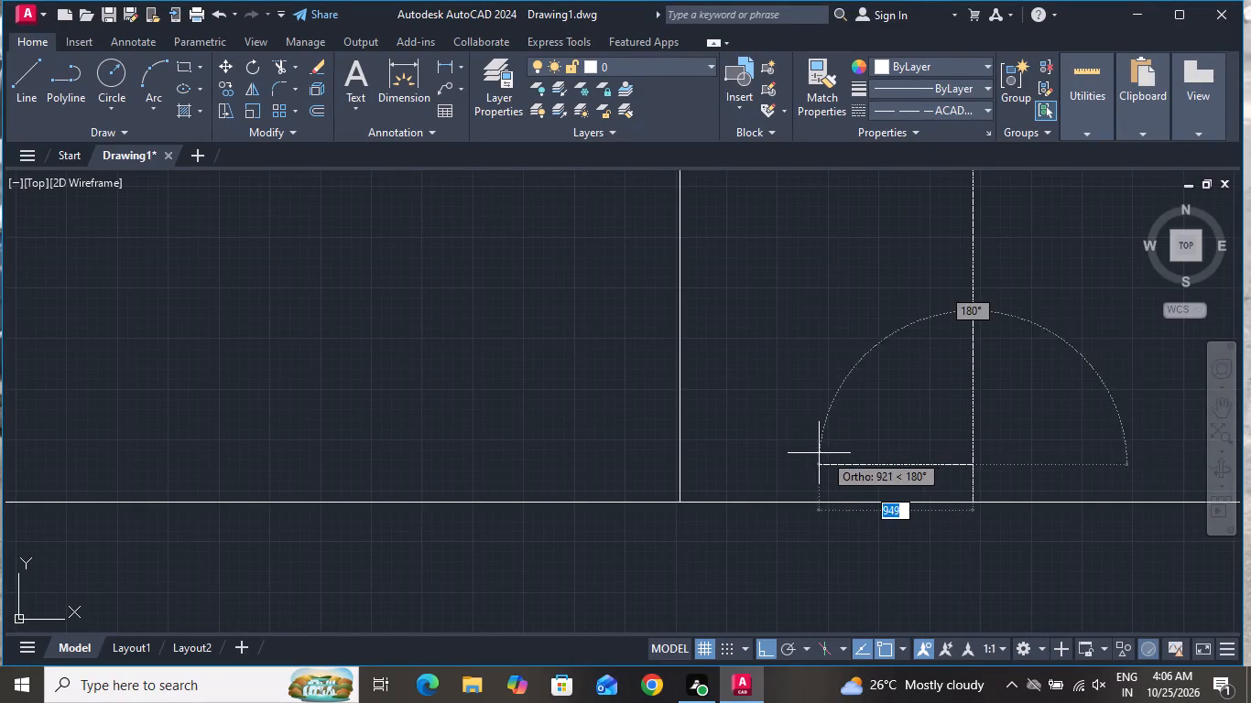
left_click(679, 463)
right_click(678, 464)
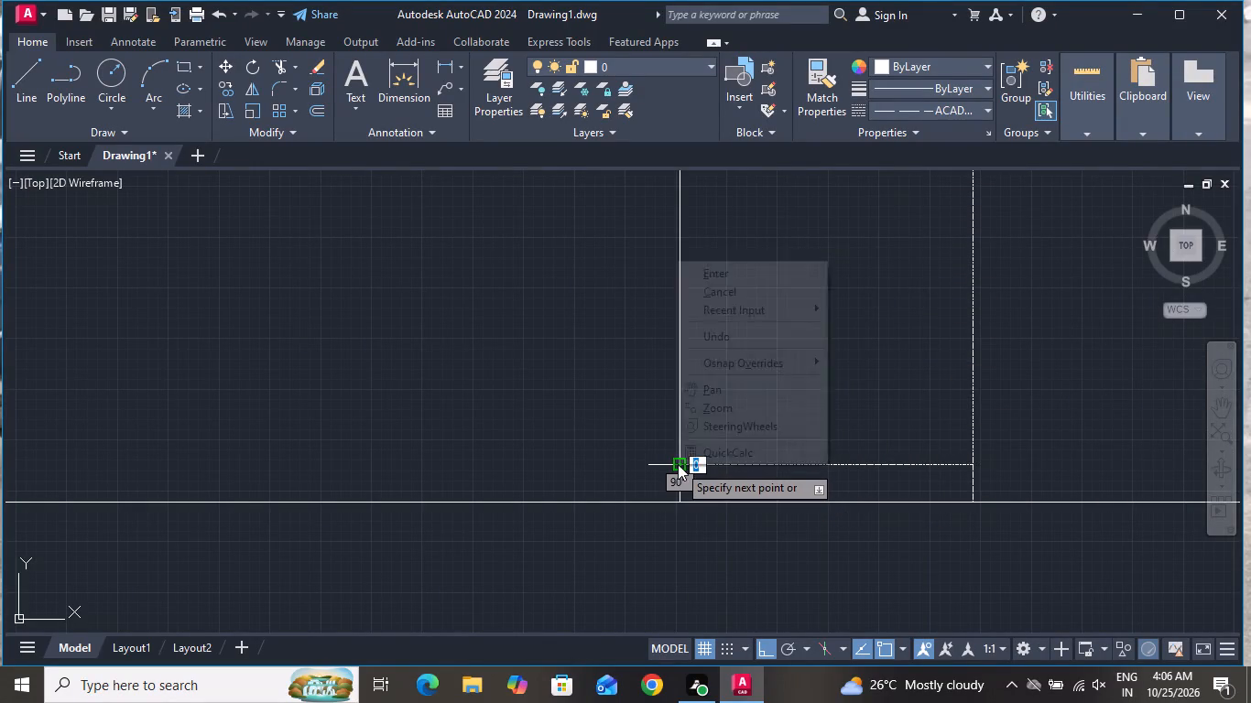
left_click(754, 297)
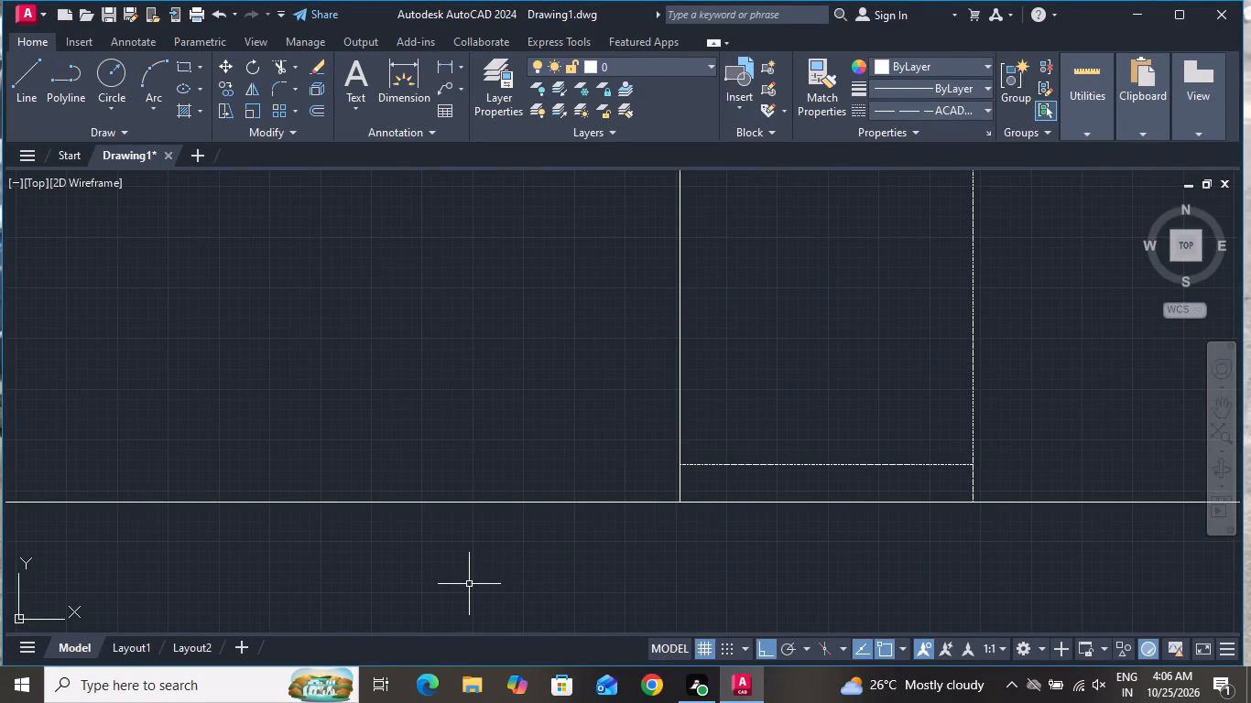
Offset the short horizontal line upward by 200 four times in succession, starting the cladding lines between the two verticals.
key("2")
key("Escape")
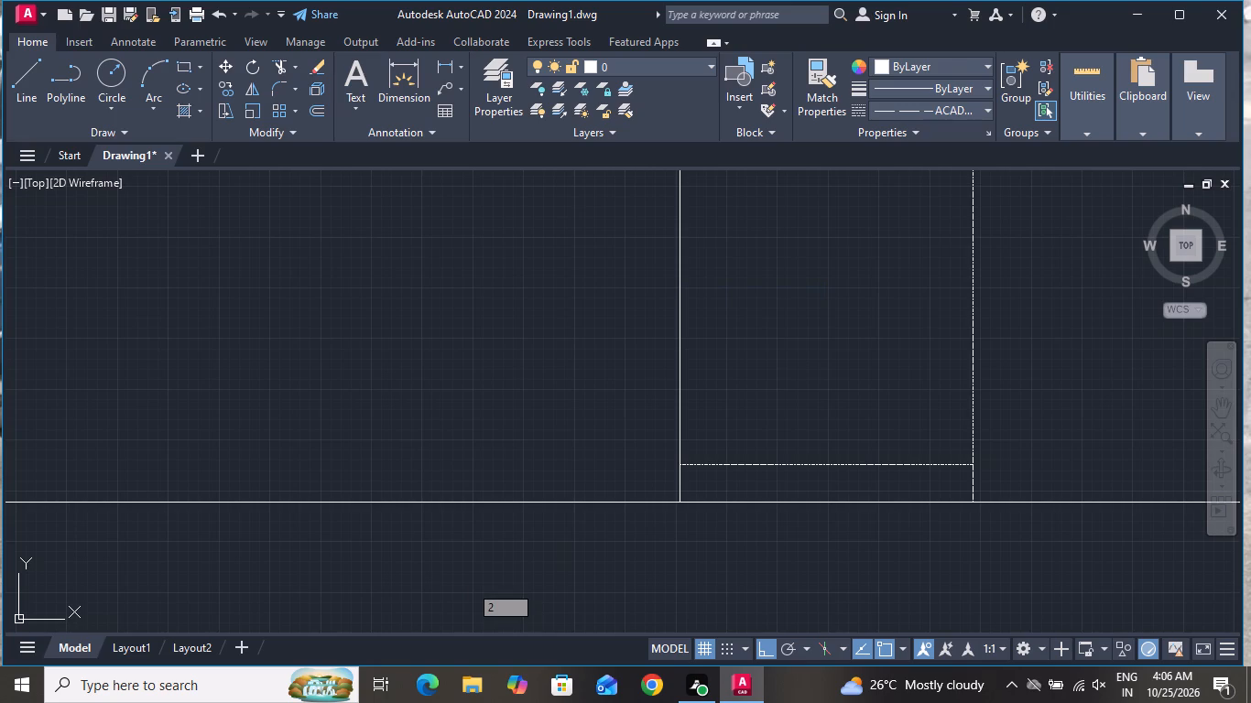
type("O")
key("space")
type("200")
key("space")
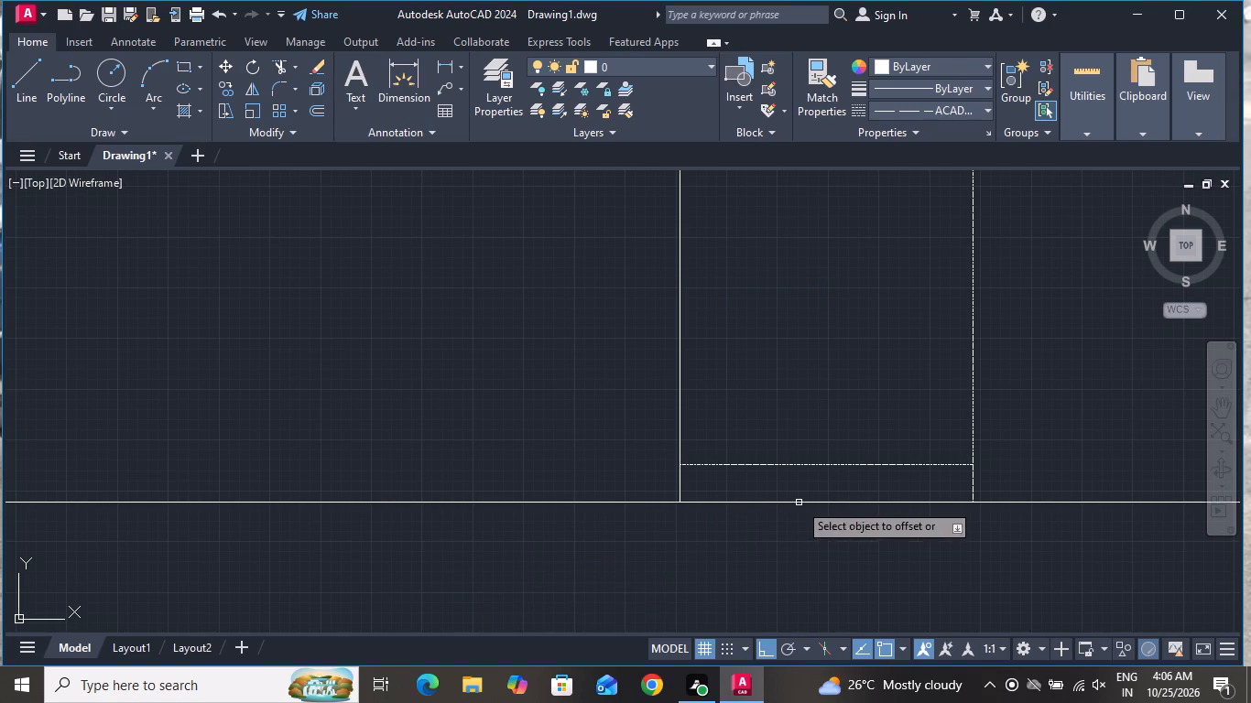
left_click(790, 466)
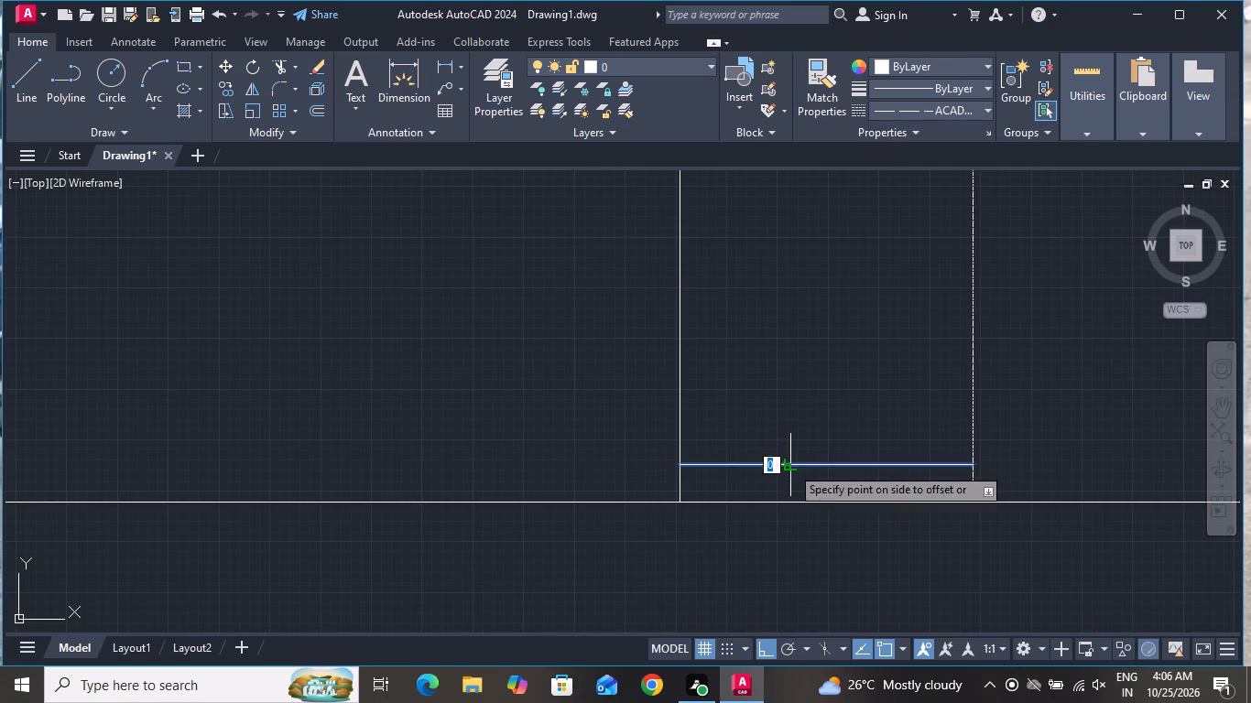
left_click(792, 428)
left_click(798, 429)
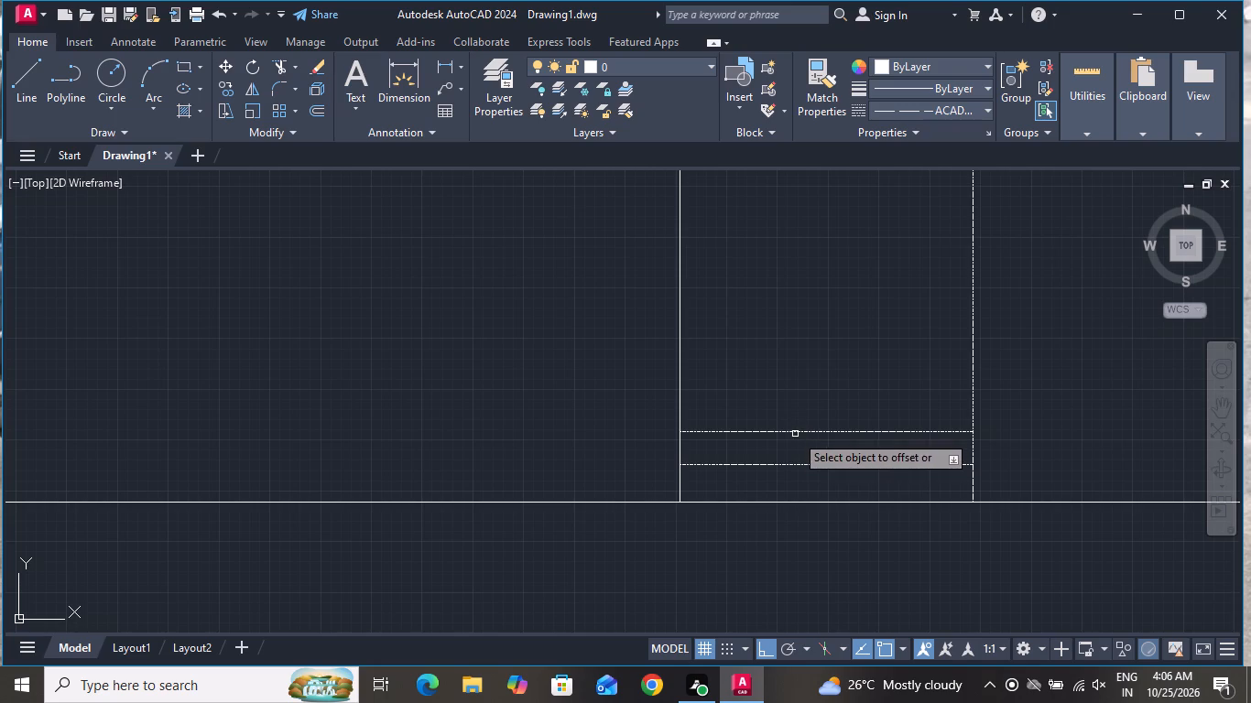
left_click(795, 434)
left_click(805, 388)
left_click(807, 401)
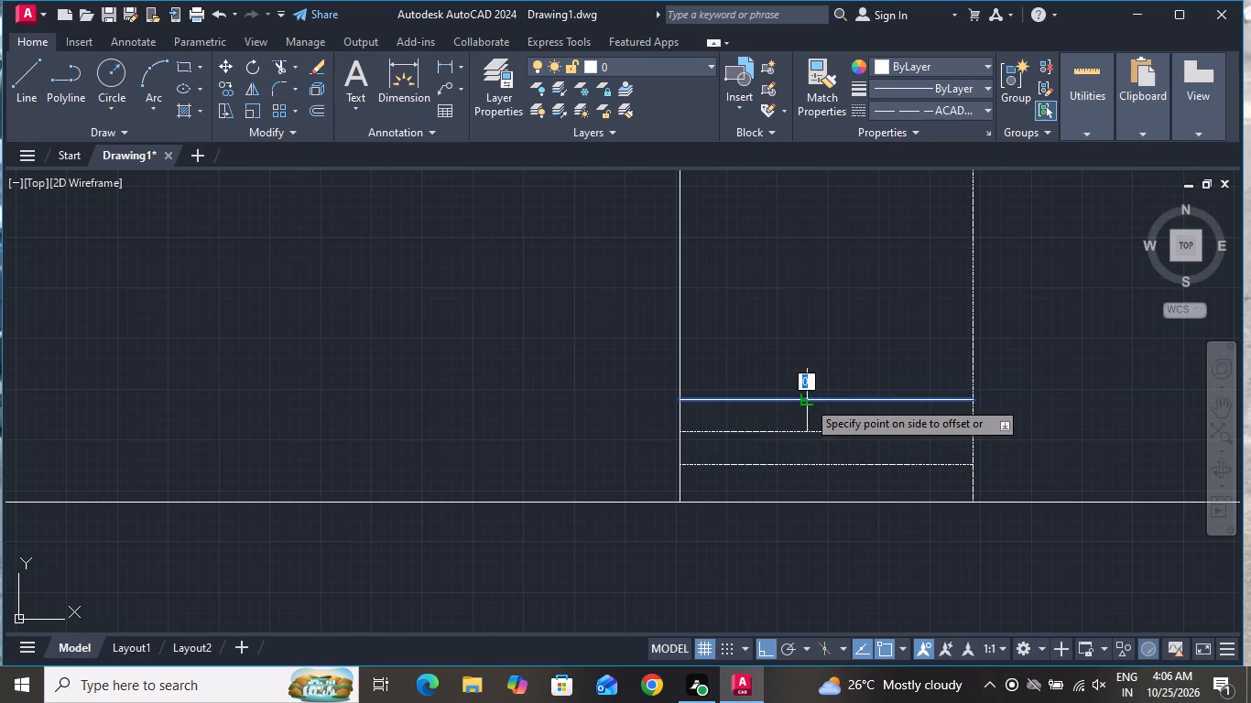
left_click(812, 366)
left_click(811, 366)
left_click(816, 330)
Add four more upward offsets at 200 spacing, each from the topmost short horizontal line between the two verticals.
left_click(818, 335)
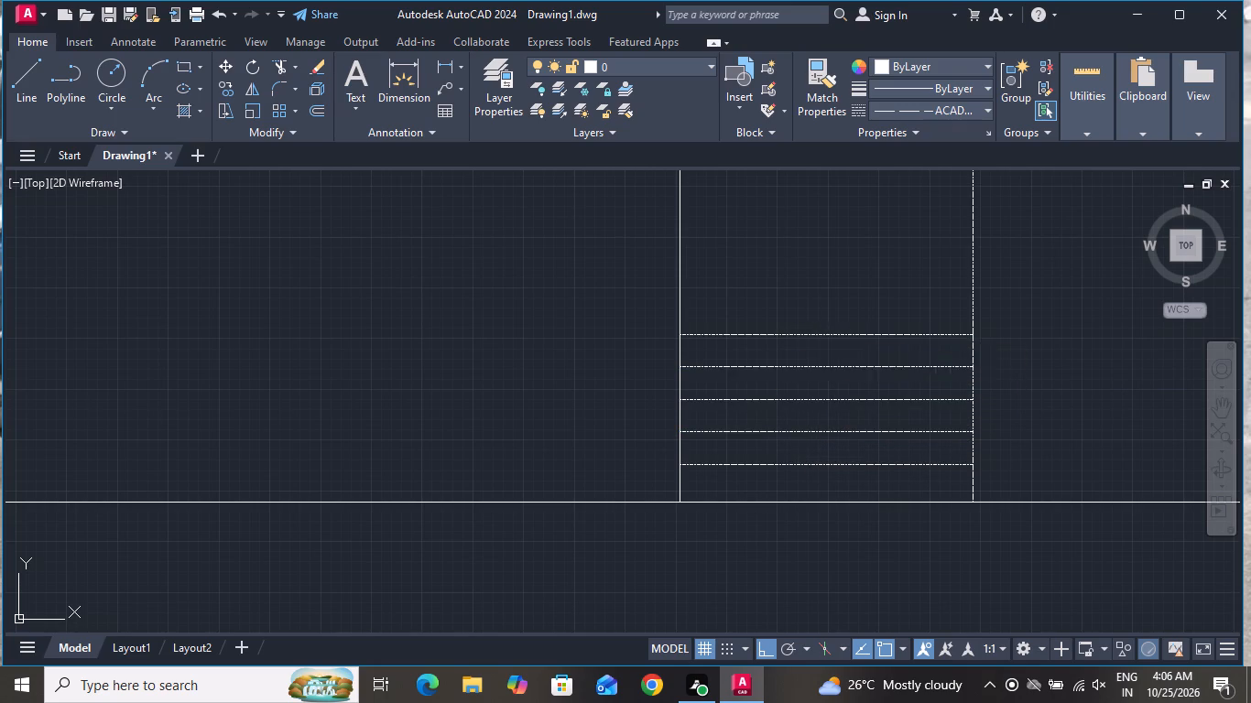
left_click(822, 308)
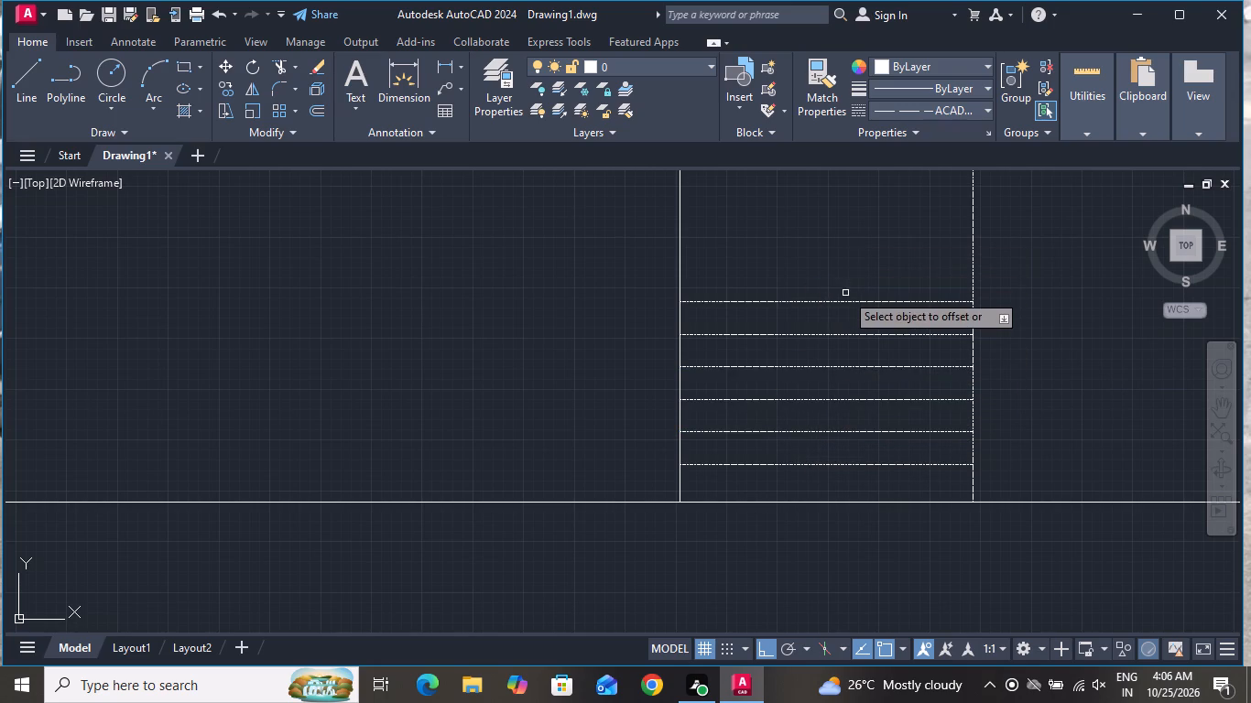
left_click(845, 300)
left_click(854, 264)
left_click(854, 268)
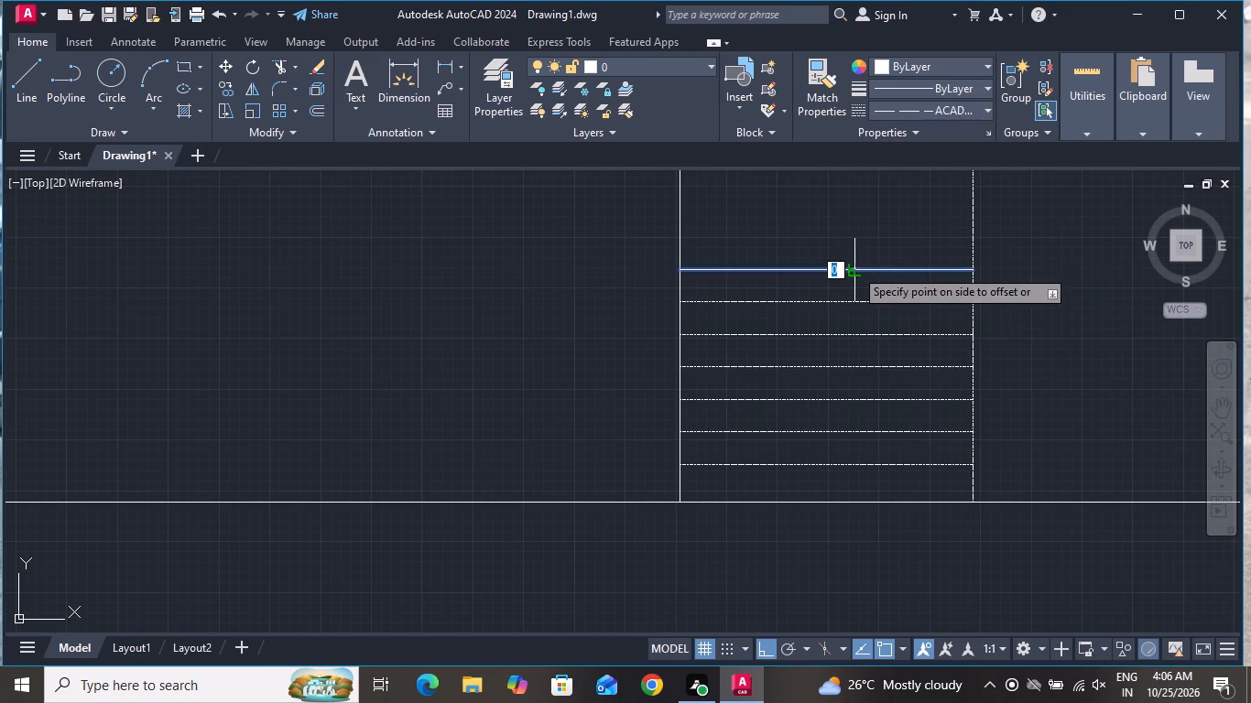
left_click(864, 233)
left_click(863, 239)
left_click(866, 218)
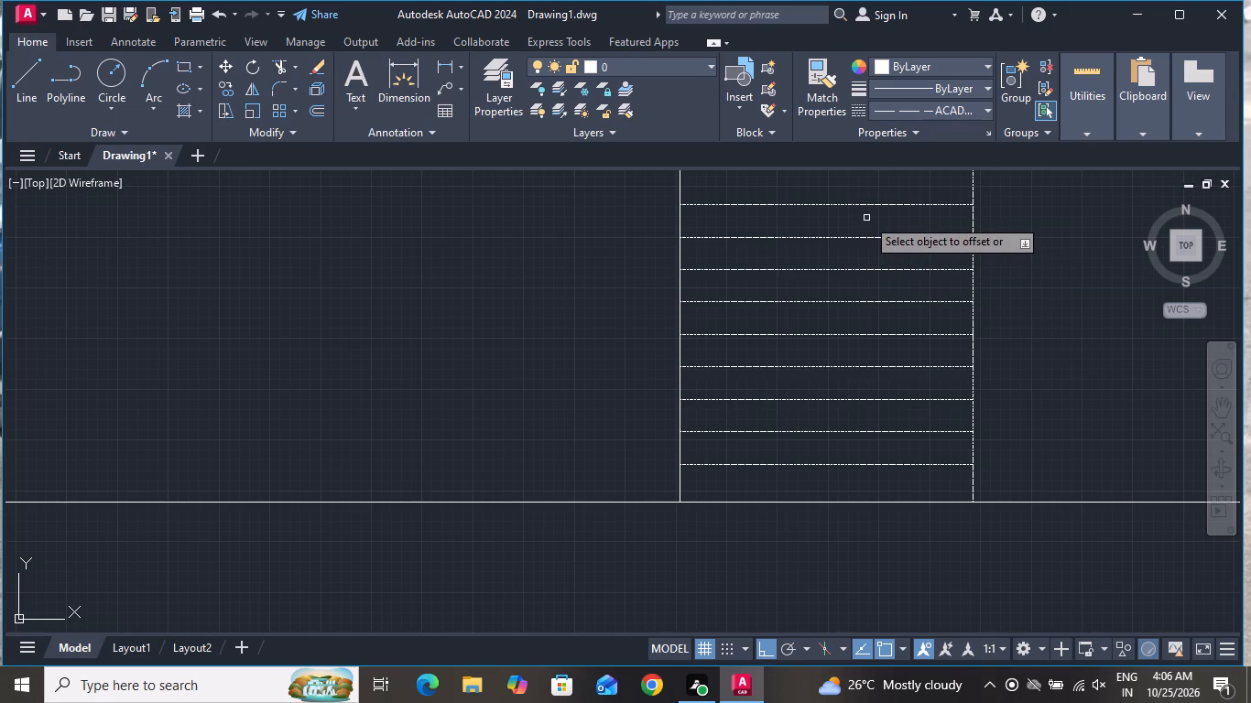
Offset the topmost short horizontal line between the two tall verticals upward by 200, four times in succession.
left_click(869, 203)
left_click(875, 178)
scroll(869, 362, "down", 3)
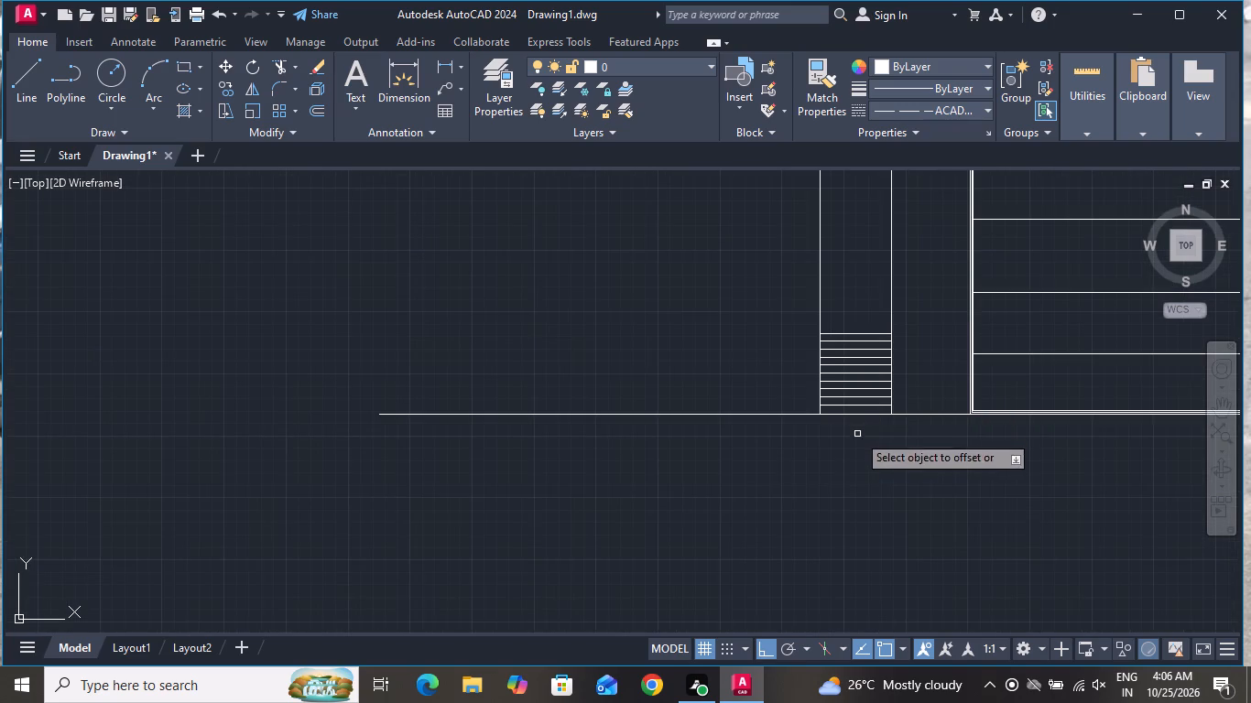
scroll(875, 282, "up", 3)
left_click(832, 493)
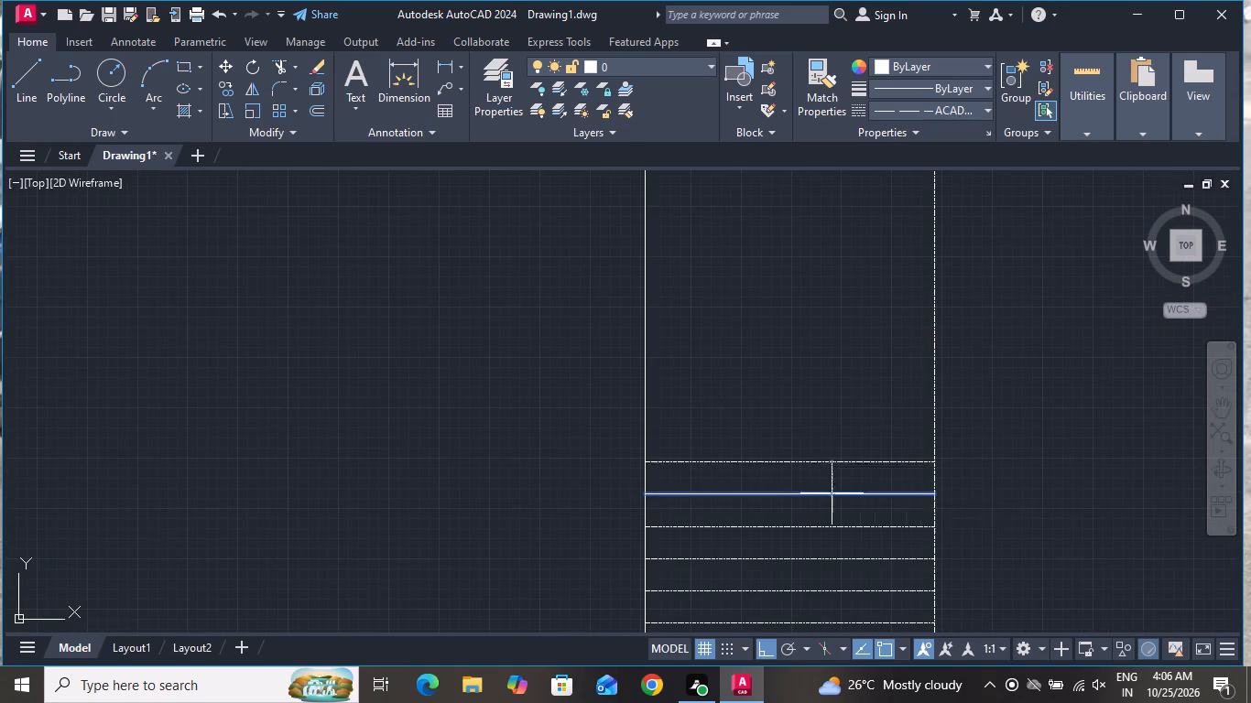
left_click(838, 470)
left_click(841, 460)
left_click(839, 465)
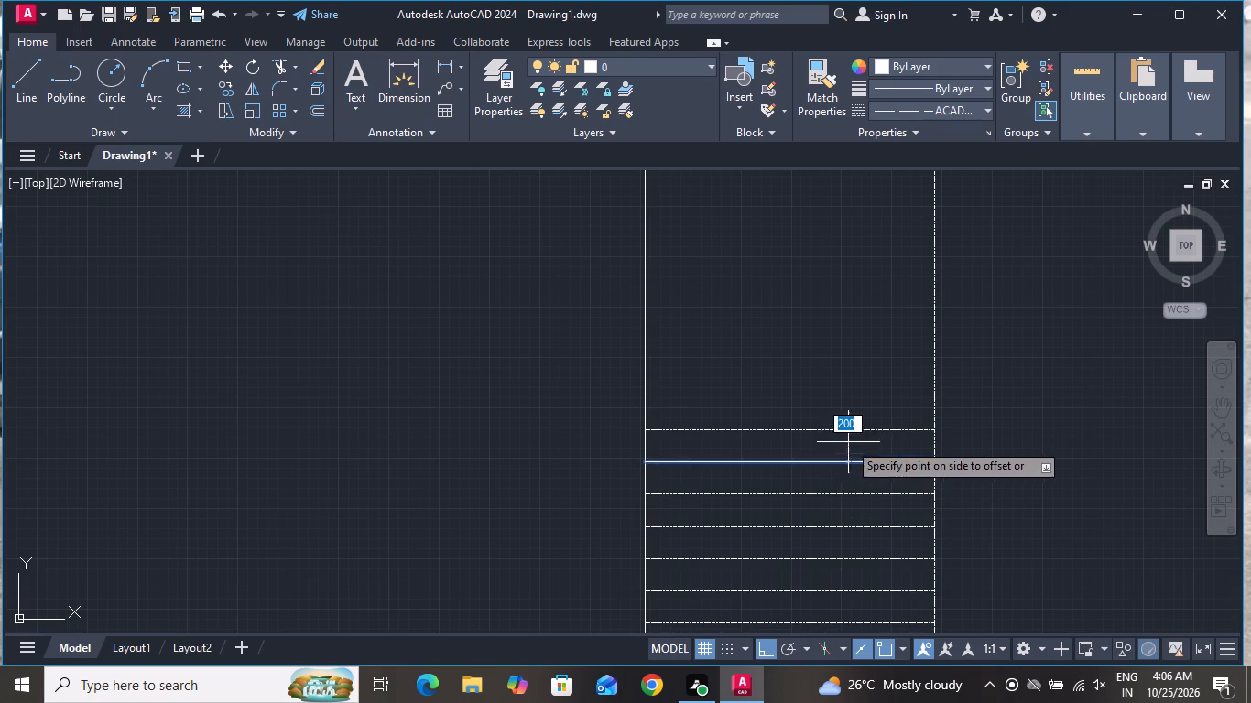
left_click(852, 420)
left_click(845, 431)
left_click(847, 365)
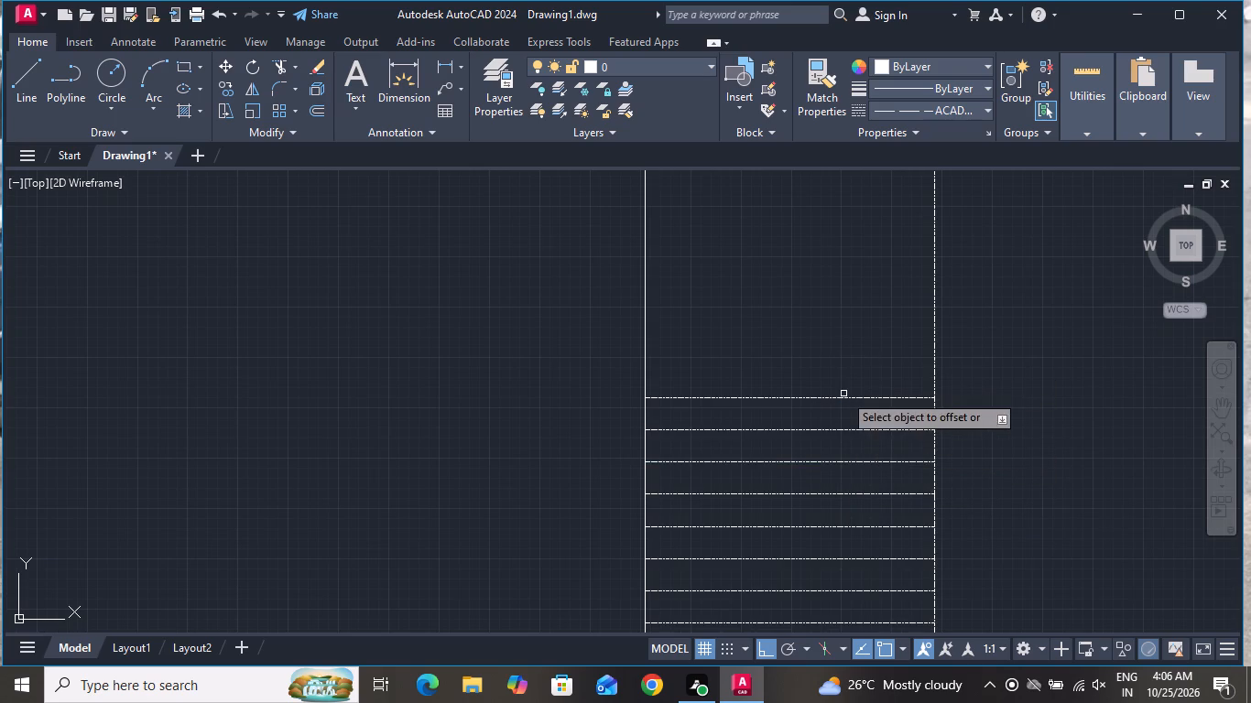
Add five more cladding lines to the narrow strip by offsetting each new topmost line upward by 200.
left_click(843, 398)
left_click(850, 341)
left_click(850, 366)
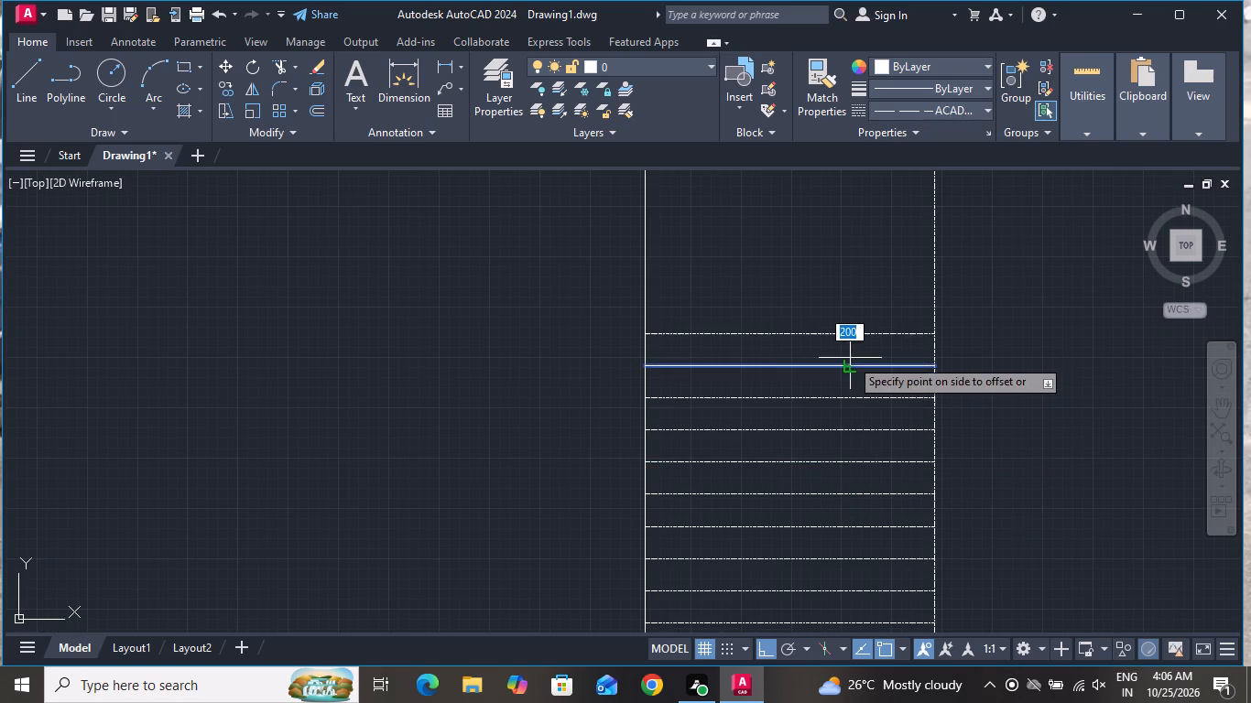
left_click(850, 311)
left_click(849, 333)
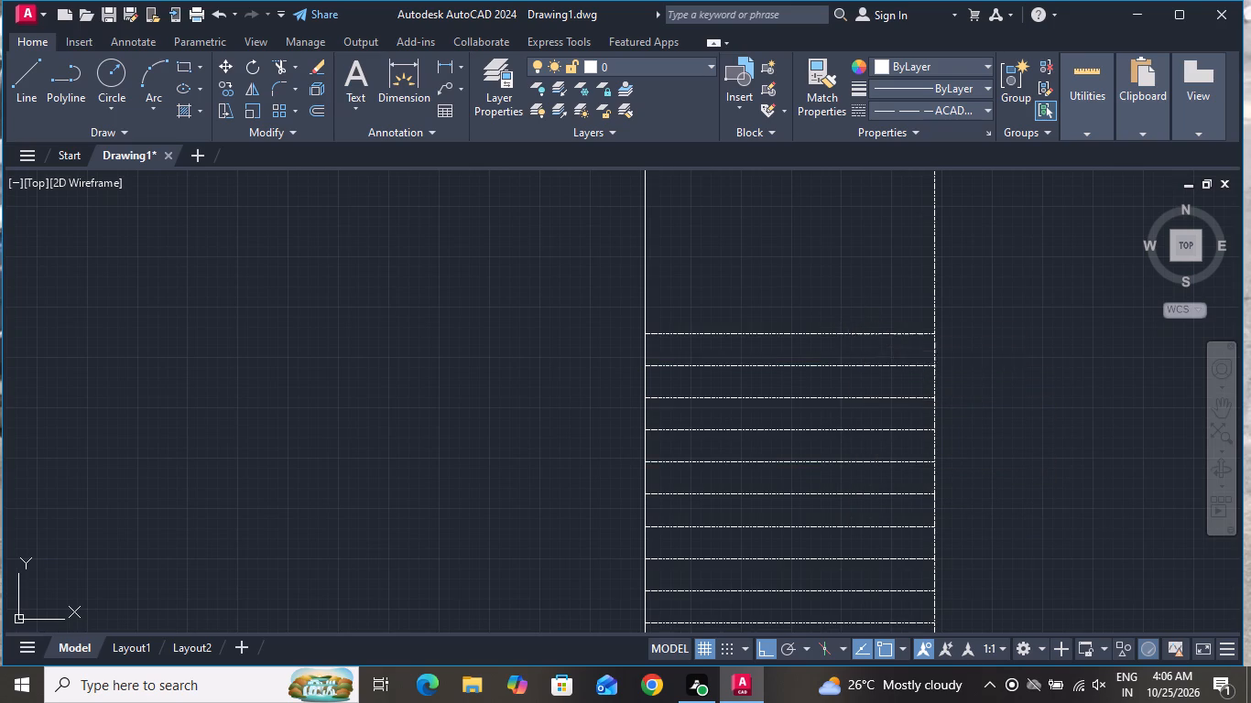
left_click(852, 278)
left_click(859, 299)
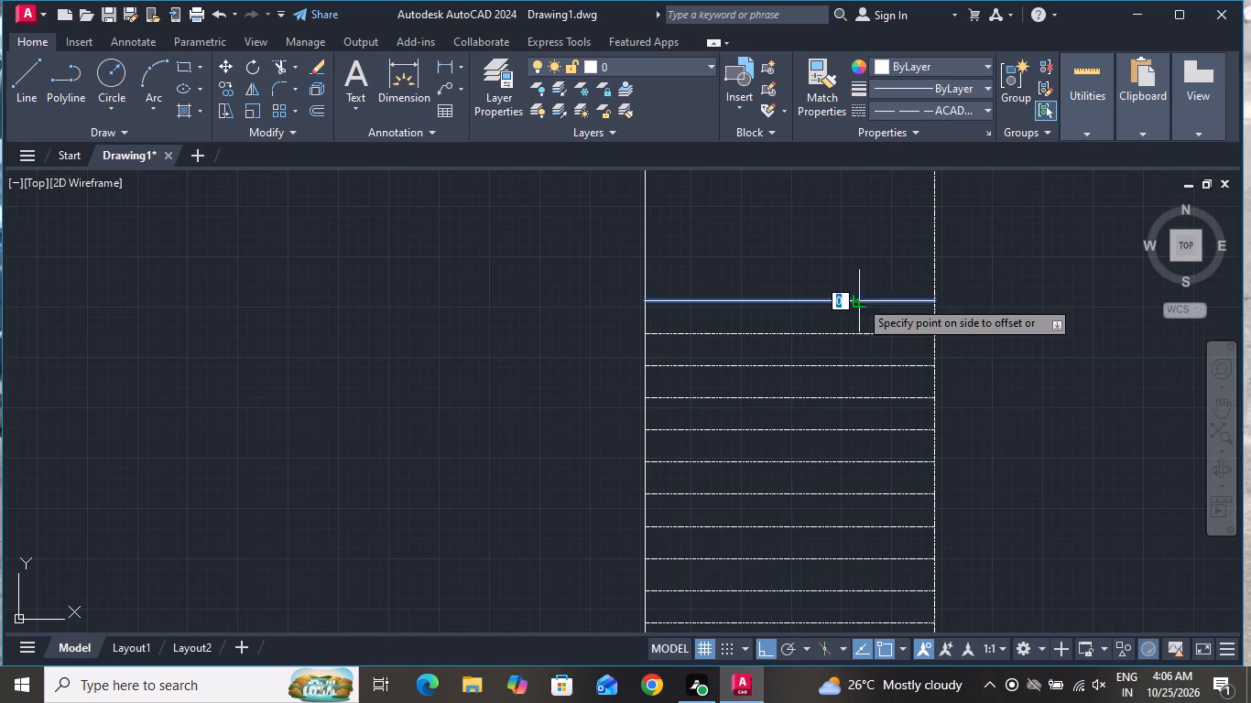
left_click(856, 259)
left_click(854, 268)
left_click(858, 244)
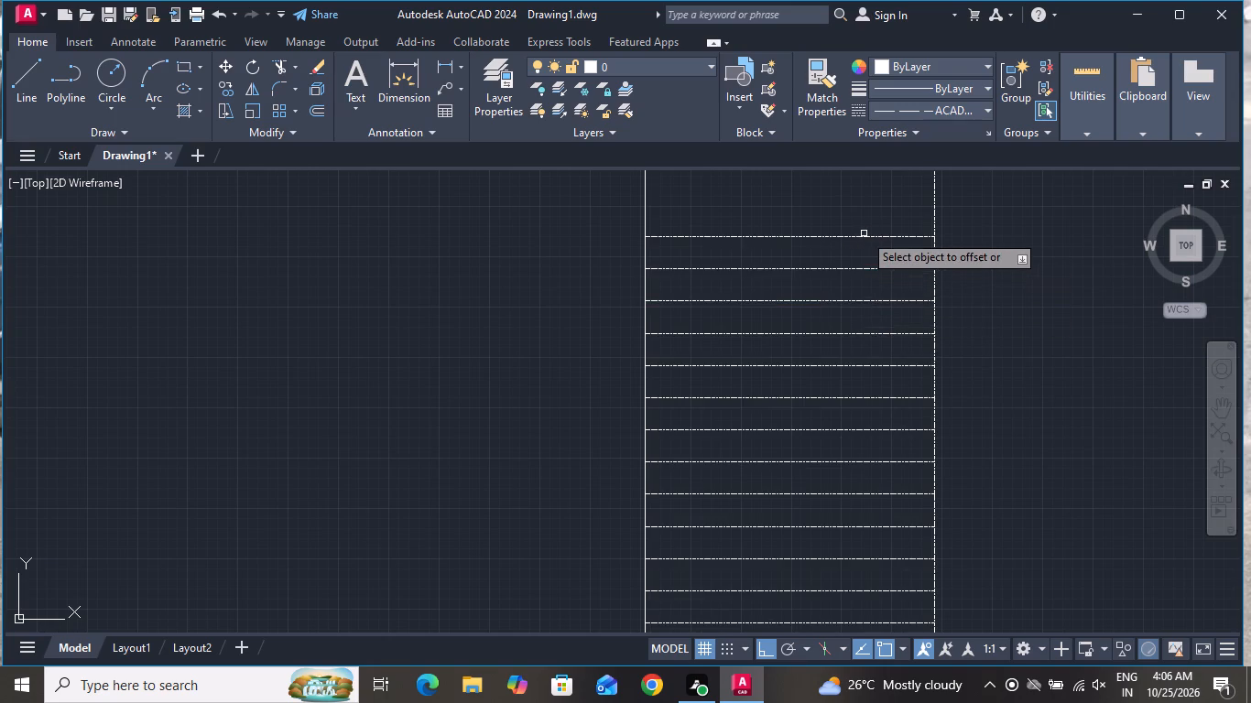
Continue the strip with three more upward offsets of 200, each taken from the current topmost cladding line.
left_click(864, 237)
left_click(864, 228)
left_click(837, 198)
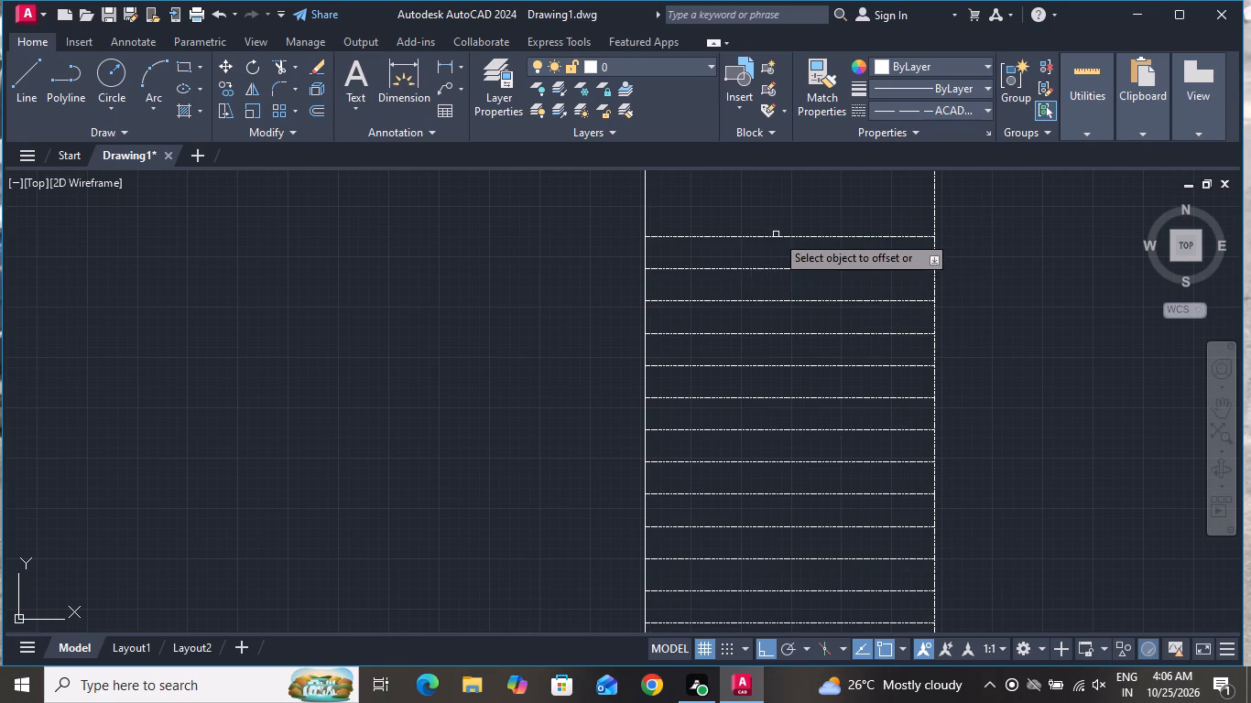
scroll(791, 205, "up", 1)
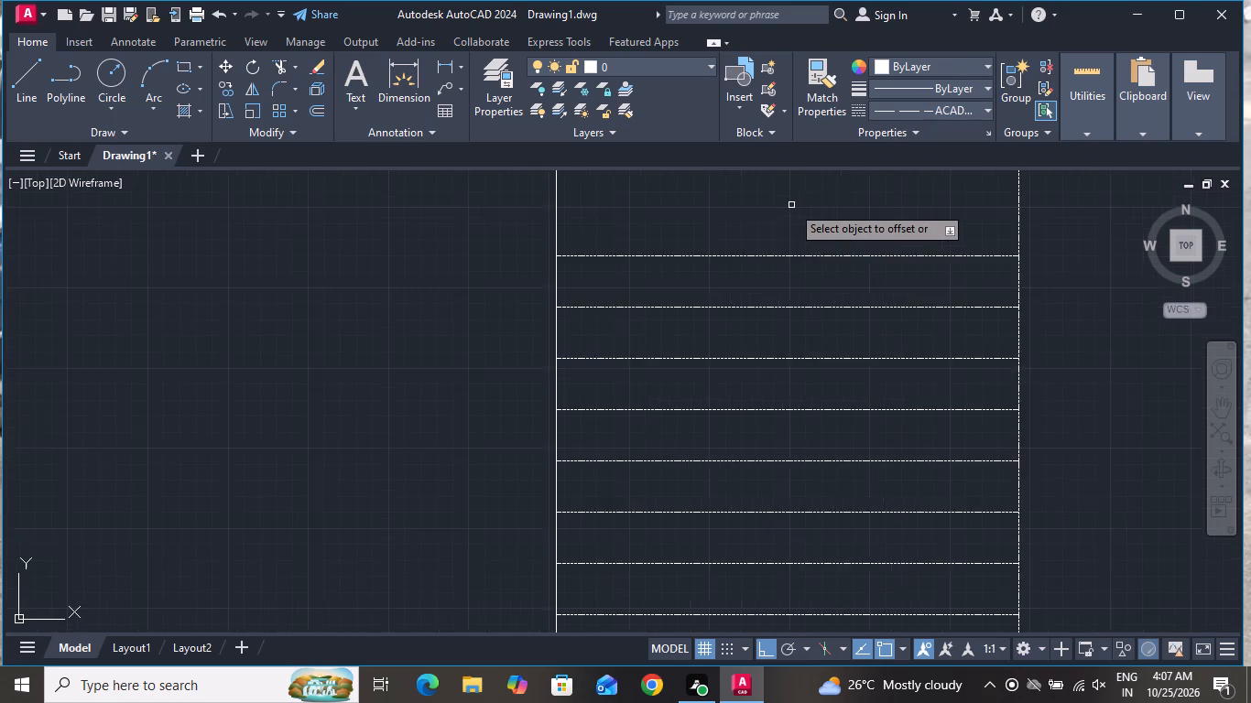
scroll(791, 205, "up", 1)
left_click(754, 286)
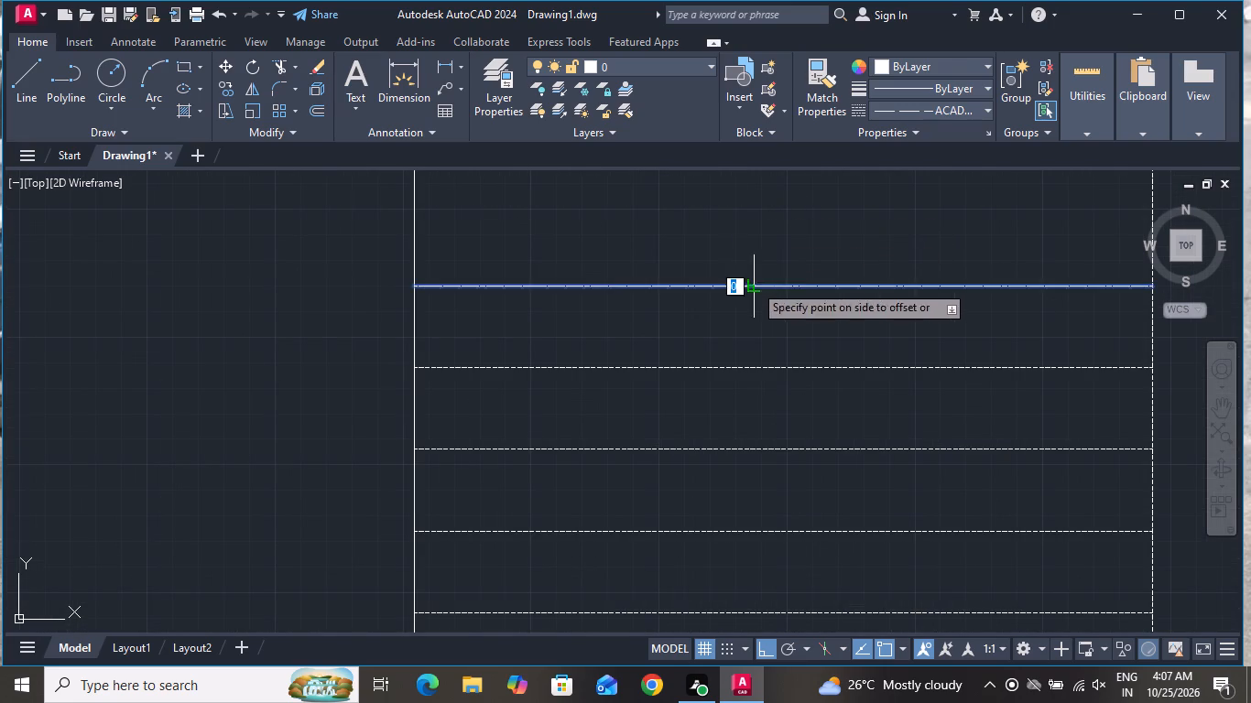
left_click(754, 230)
scroll(735, 363, "down", 6)
scroll(732, 298, "up", 2)
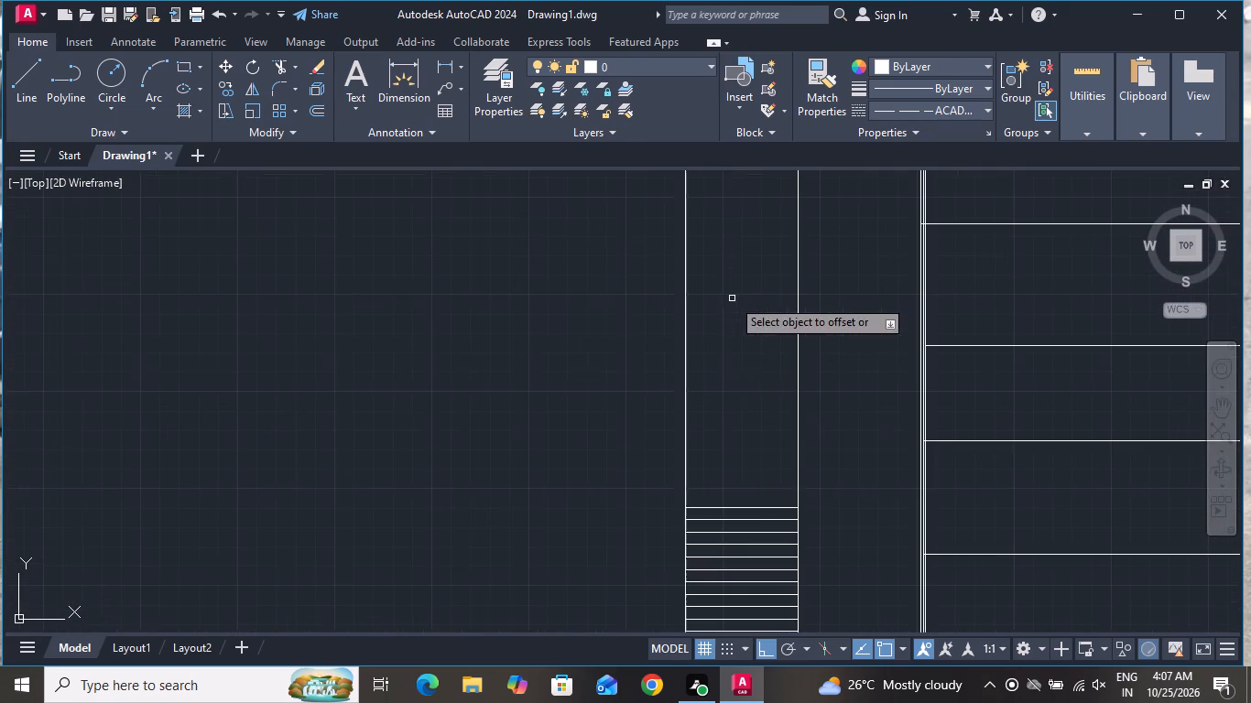
left_click(726, 508)
left_click(738, 434)
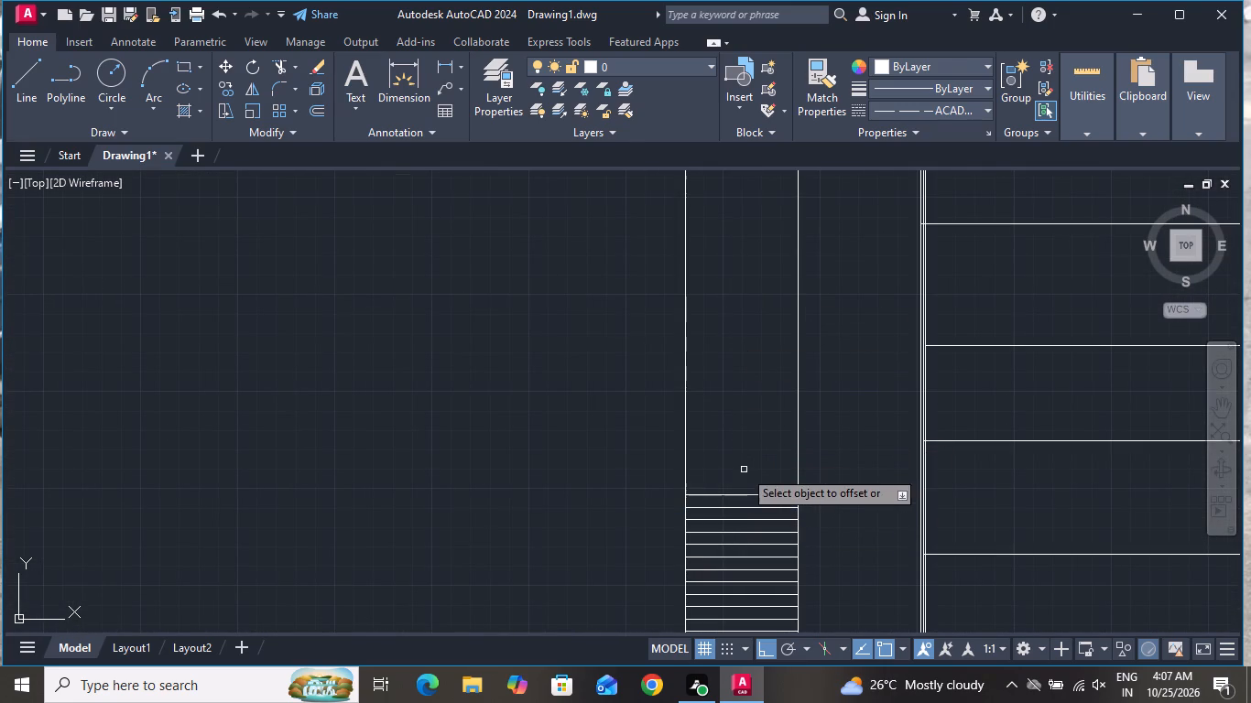
left_click(738, 493)
left_click(737, 465)
Stack six further horizontal lines in the strip, offsetting the topmost one upward by 200 each time.
left_click(739, 483)
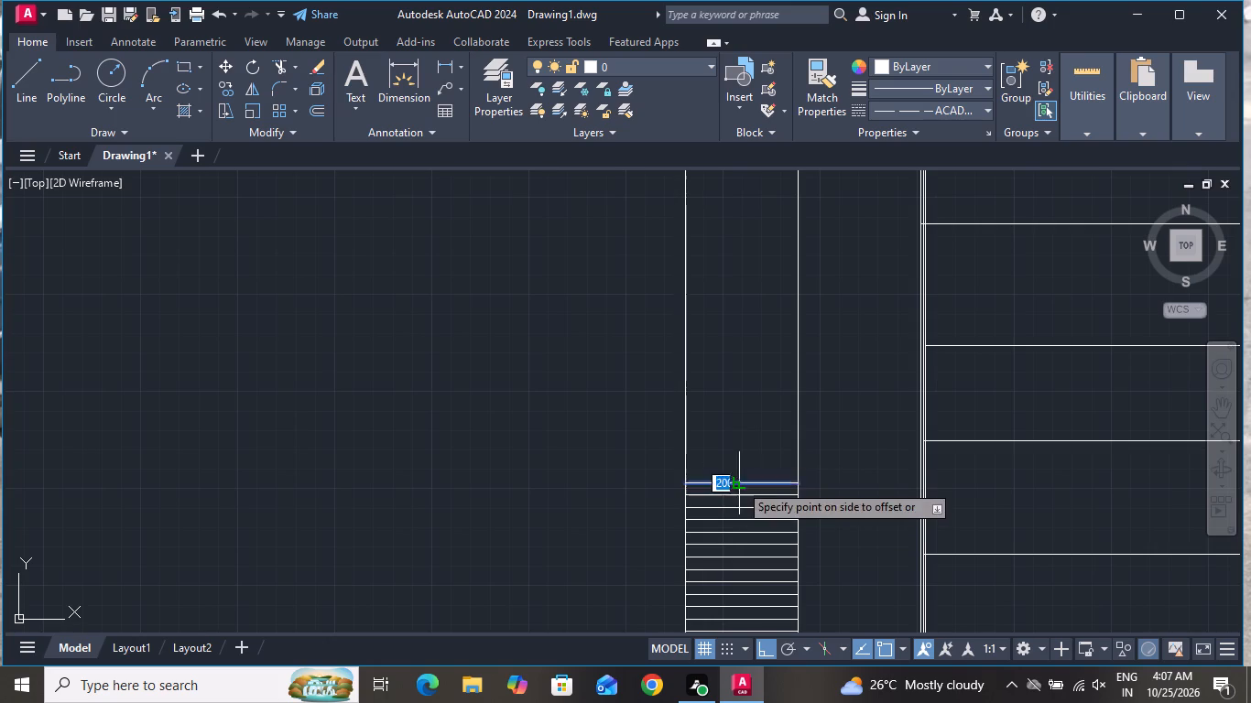
left_click(747, 439)
left_click(740, 469)
left_click(751, 444)
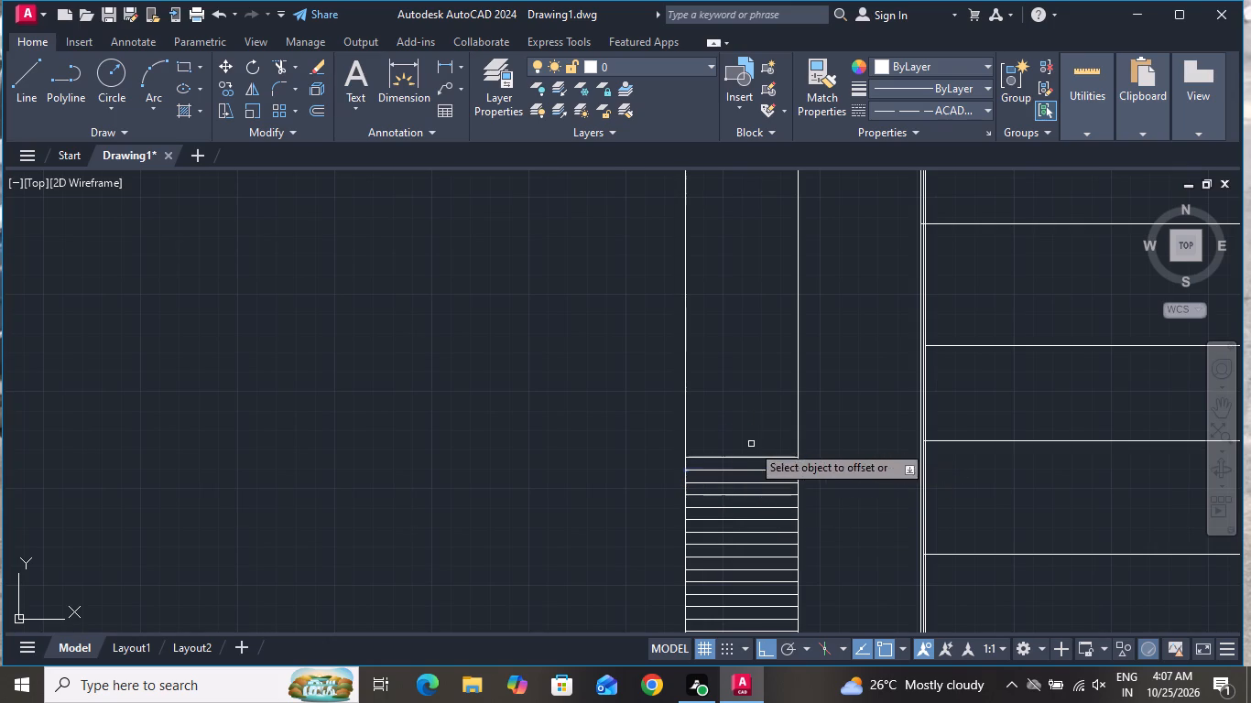
left_click(752, 457)
left_click(756, 421)
left_click(756, 444)
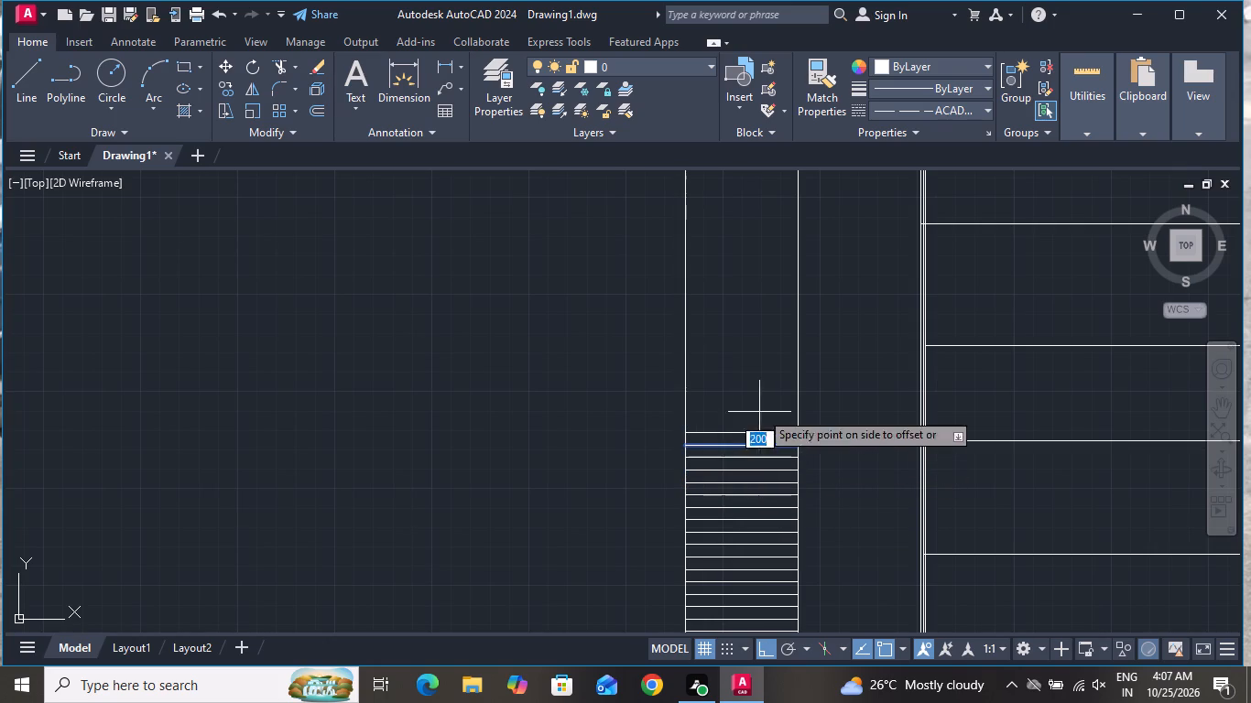
left_click(760, 411)
left_click(763, 433)
left_click(763, 393)
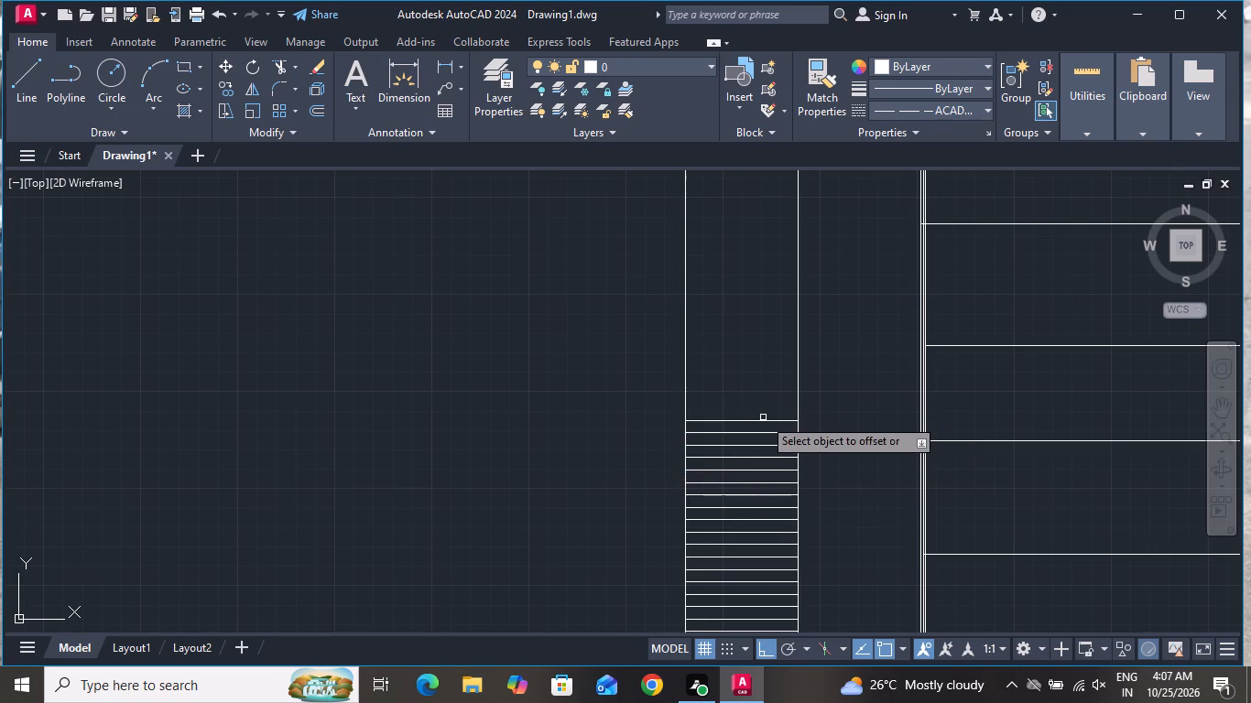
left_click(763, 419)
left_click(763, 388)
Extend the cladding between the two verticals by five more lines, each offset 200 above the previous one.
left_click(759, 409)
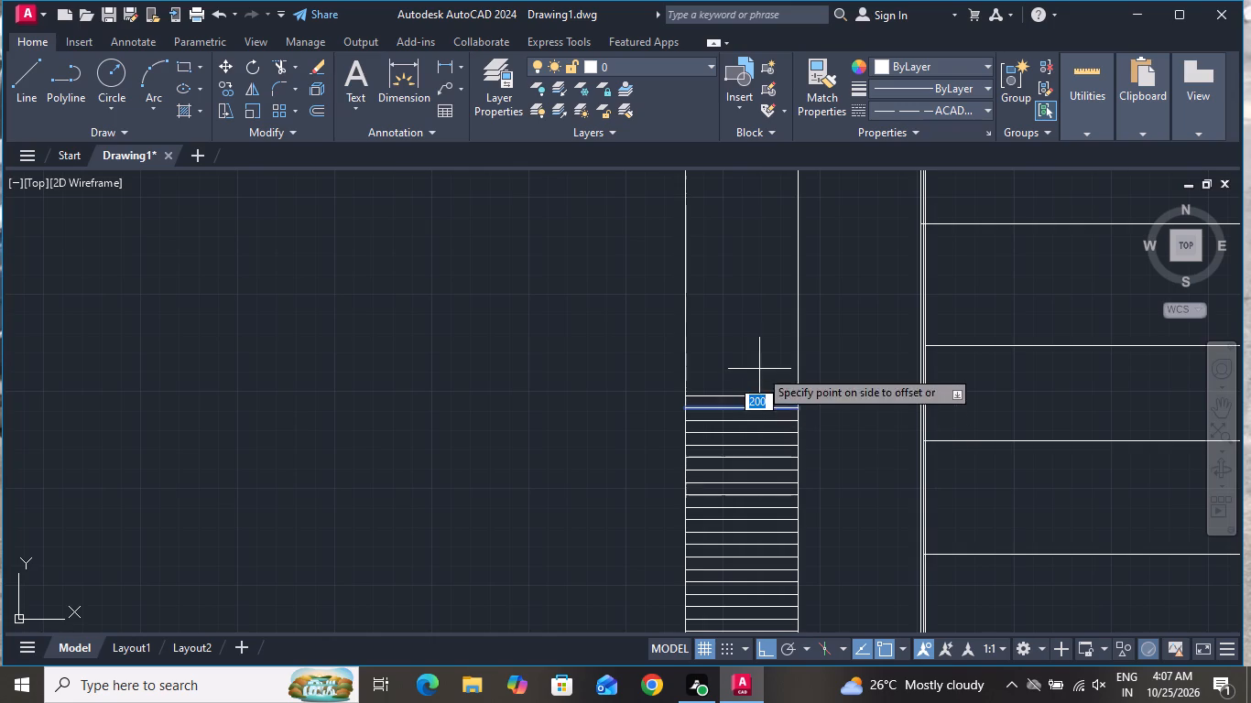
left_click(759, 368)
left_click(755, 397)
left_click(758, 359)
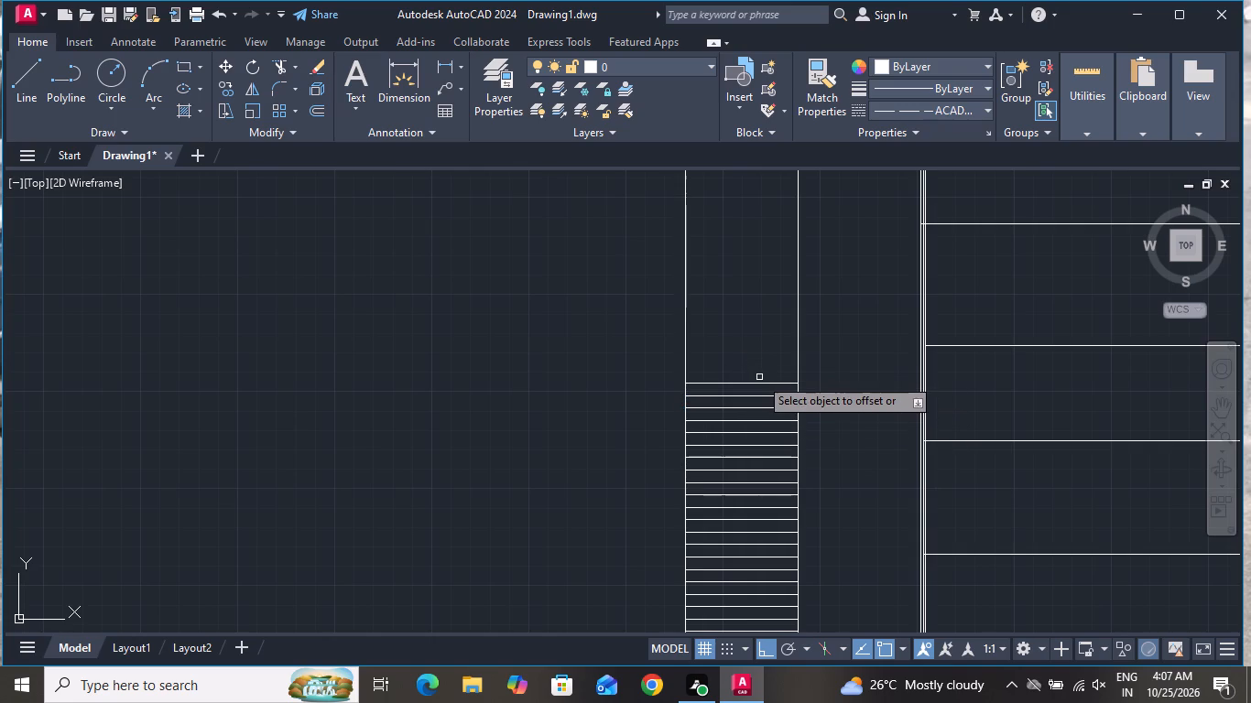
left_click(759, 383)
left_click(759, 343)
left_click(759, 370)
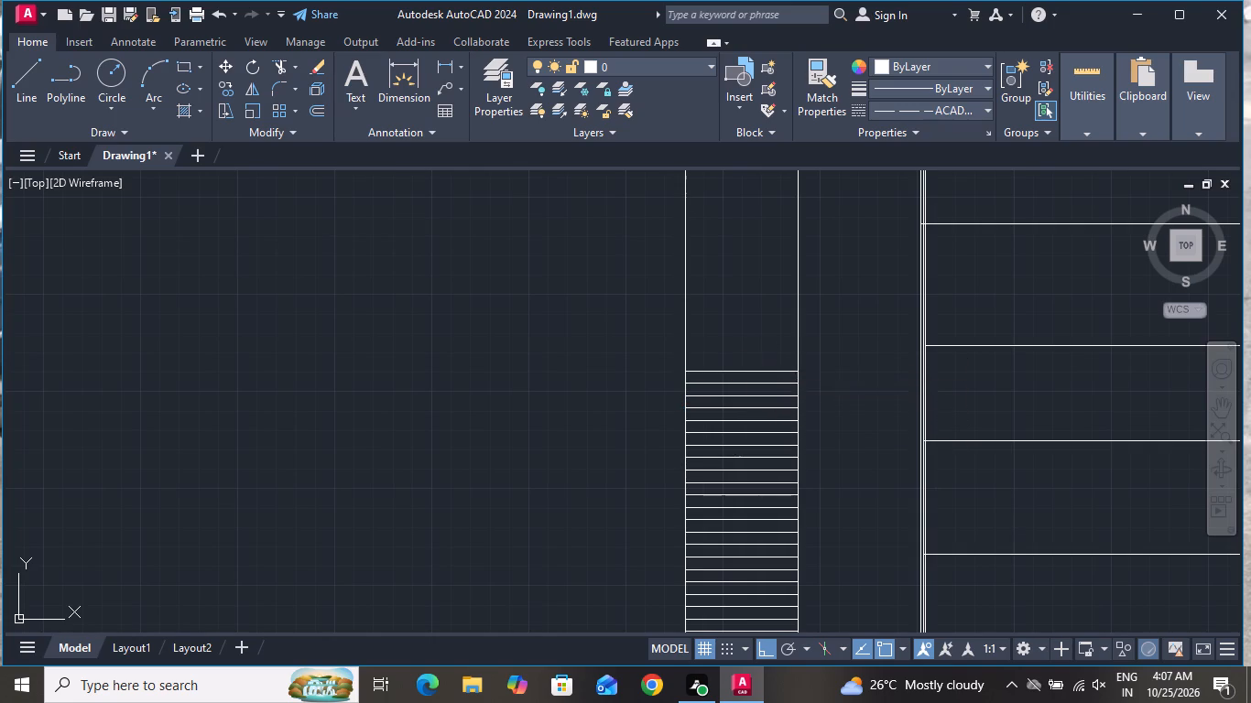
left_click(758, 332)
left_click(756, 355)
left_click(756, 358)
left_click(753, 339)
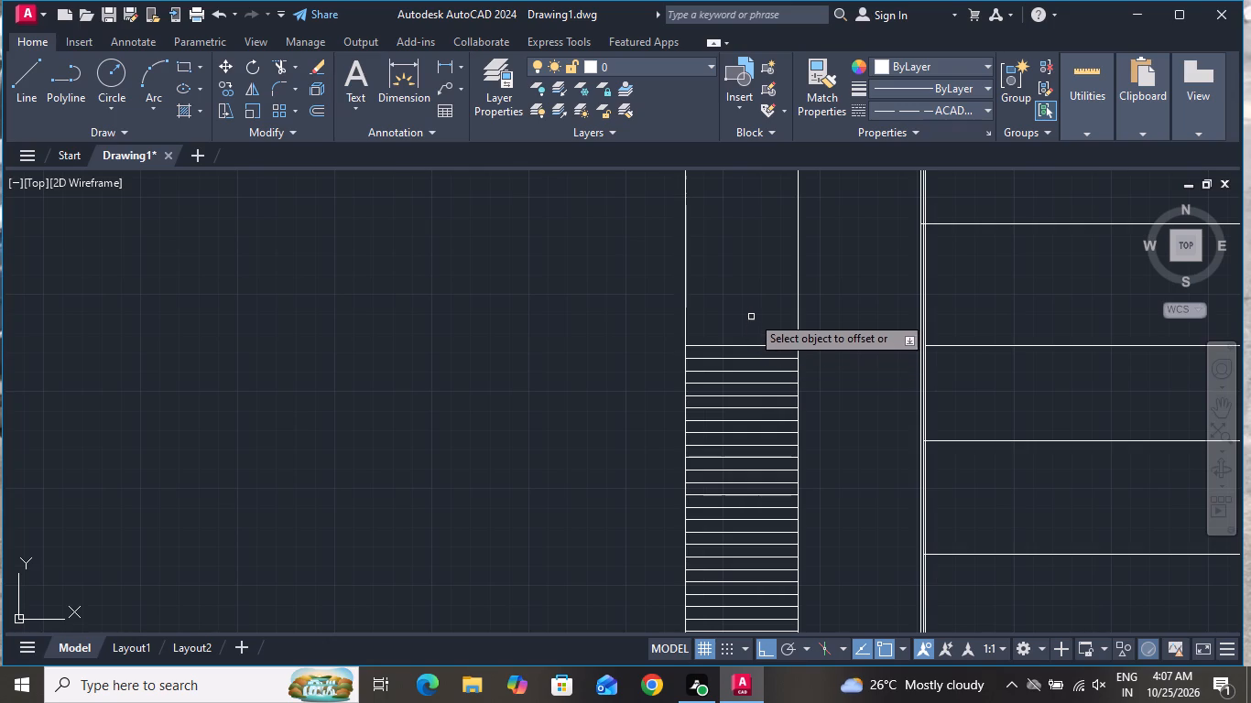
left_click(758, 315)
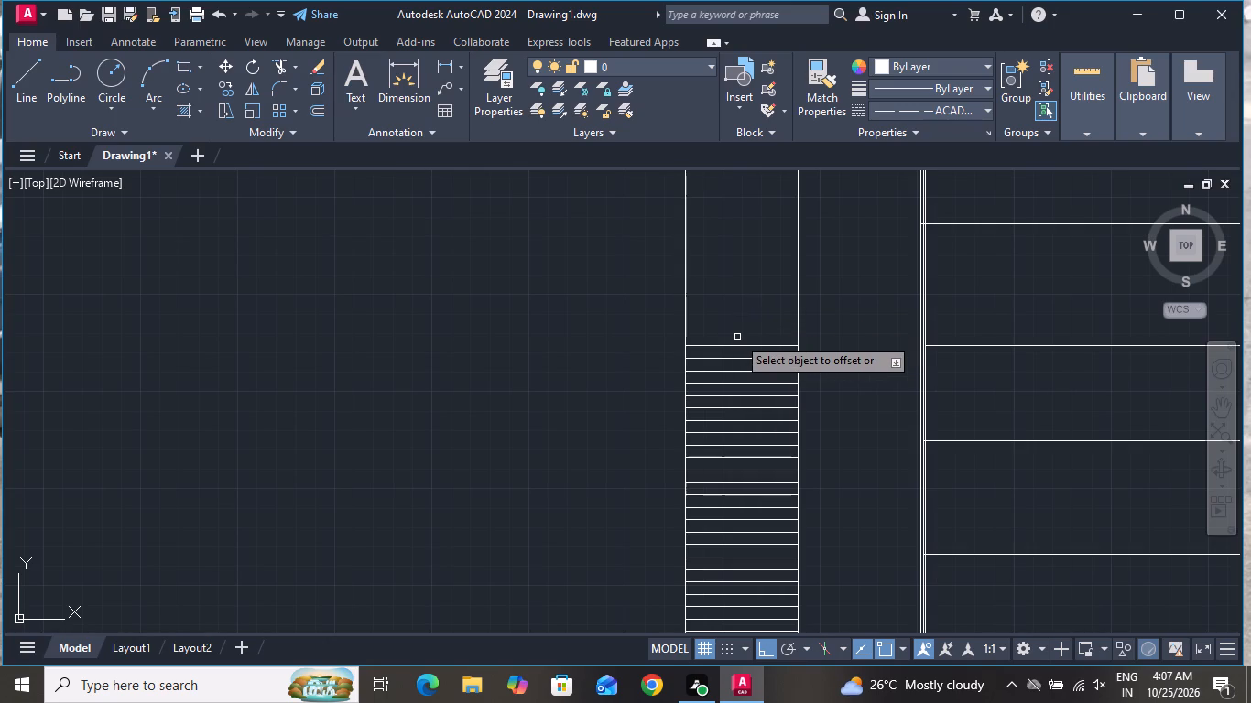
Add four more horizontal lines at 200 spacing above the topmost cladding line in the tall strip.
scroll(737, 337, "up", 2)
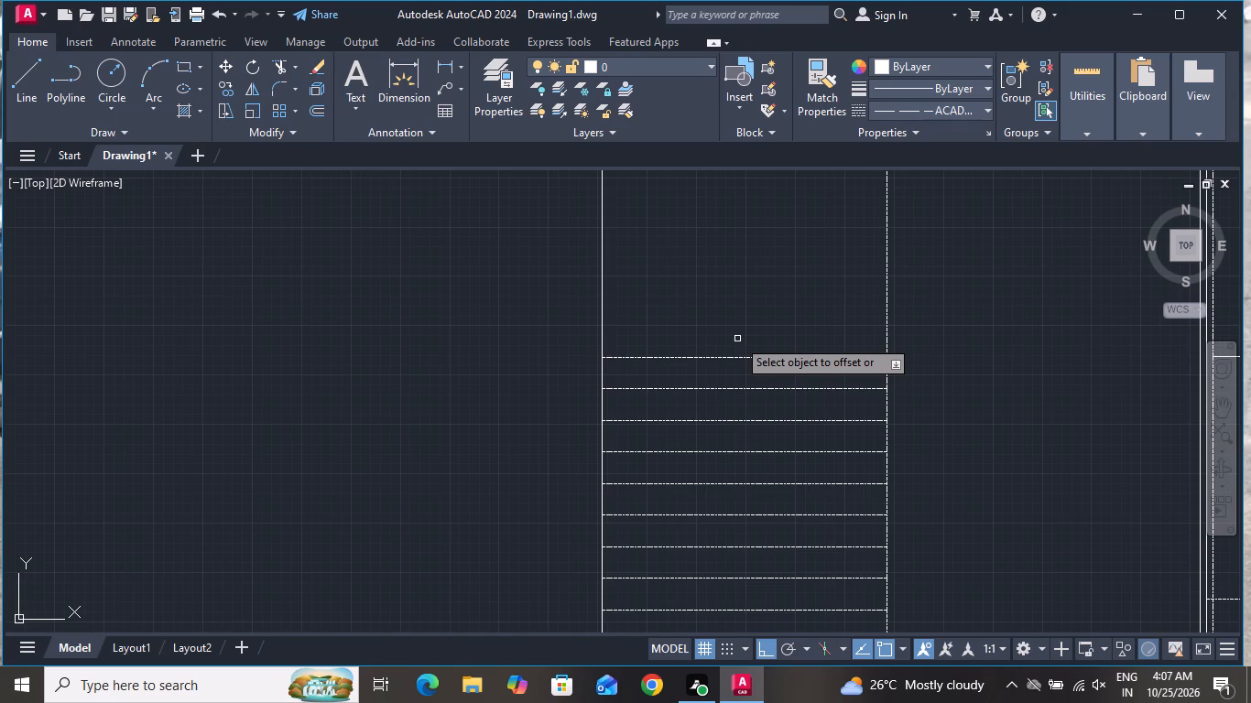
scroll(737, 339, "up", 1)
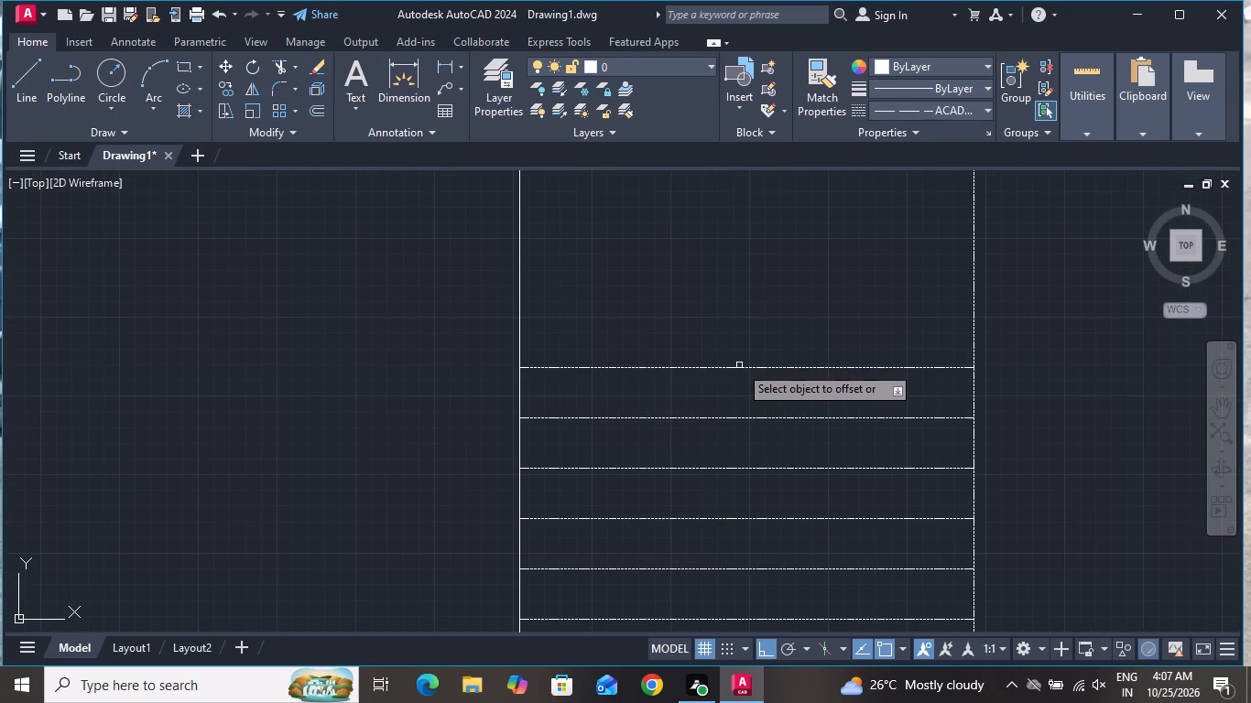
left_click(736, 370)
left_click(736, 321)
left_click(736, 319)
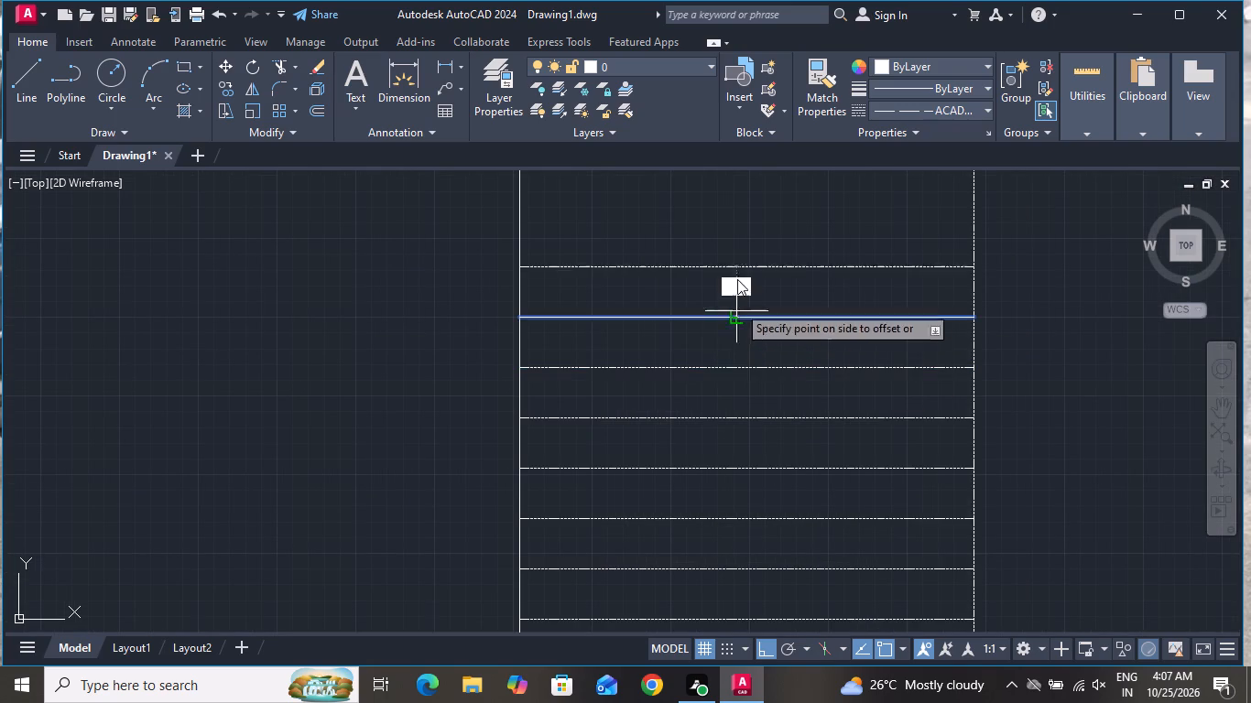
left_click(737, 264)
left_click(737, 270)
left_click(743, 233)
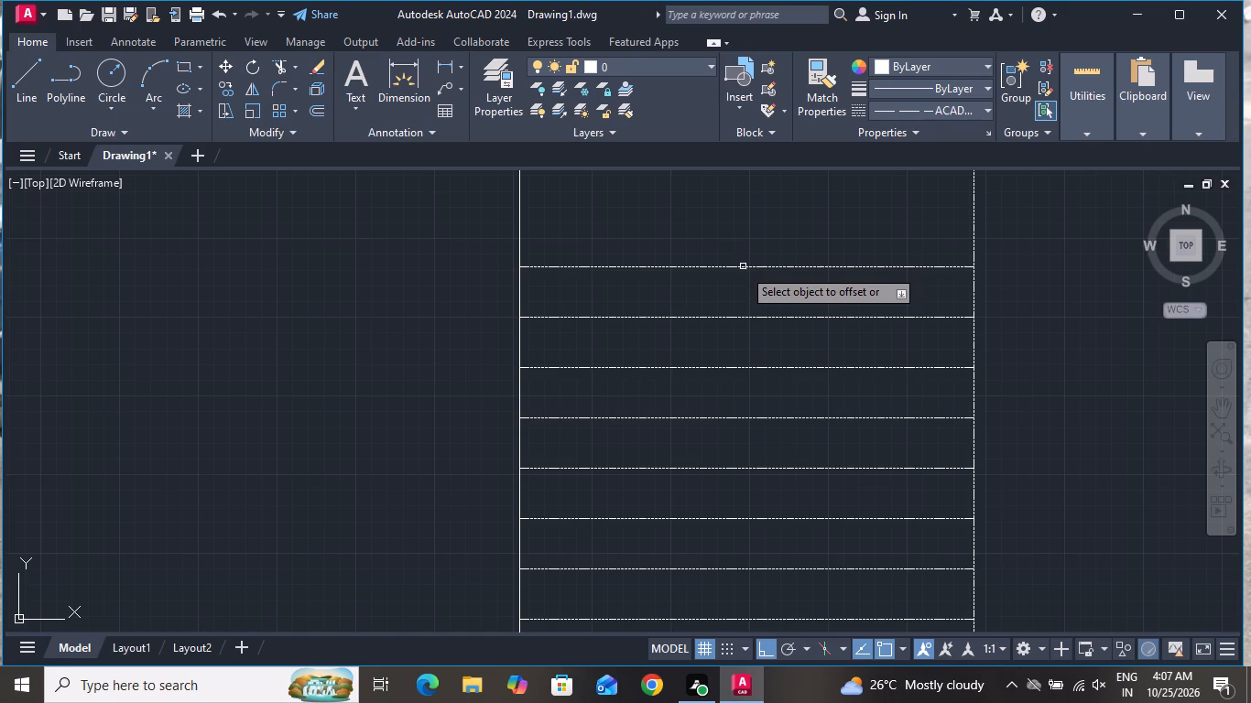
left_click(742, 269)
left_click(746, 240)
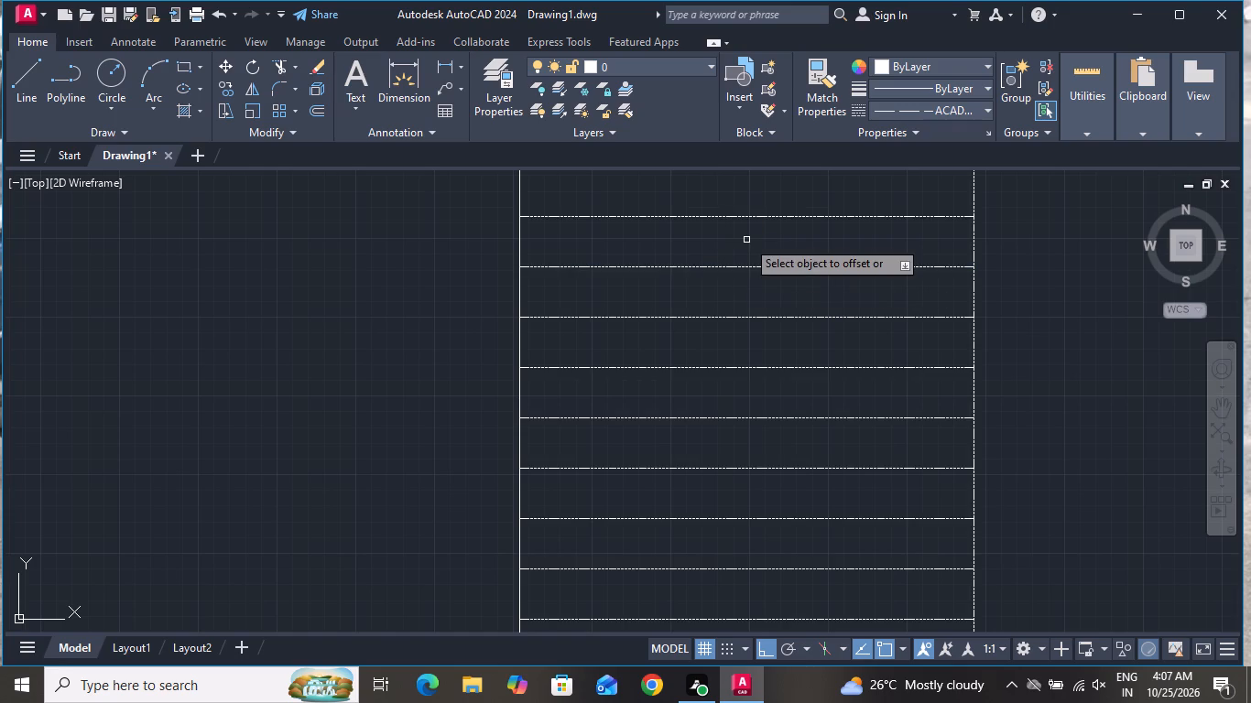
scroll(746, 250, "down", 1)
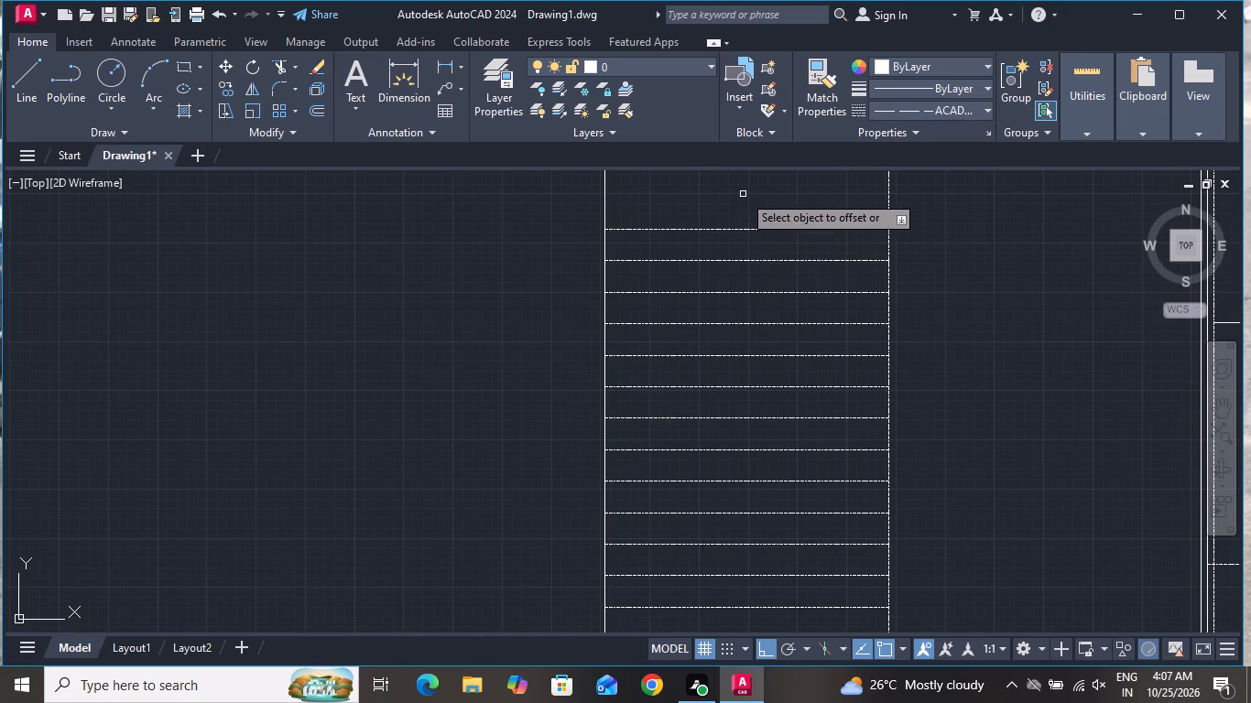
scroll(740, 191, "up", 3)
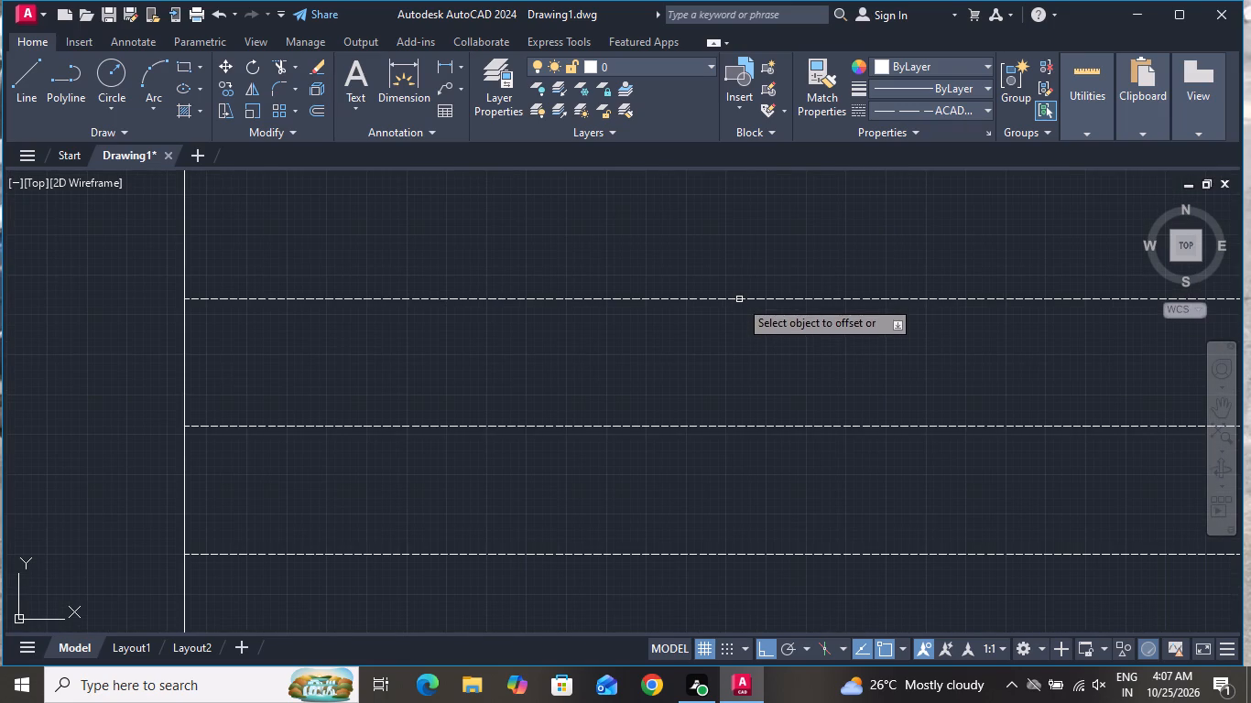
left_click(739, 299)
left_click(733, 238)
Offset the strip's topmost horizontal line upward by 200 three times, each from the newly added line.
scroll(741, 439, "down", 5)
scroll(756, 319, "up", 2)
left_click(726, 613)
left_click(732, 549)
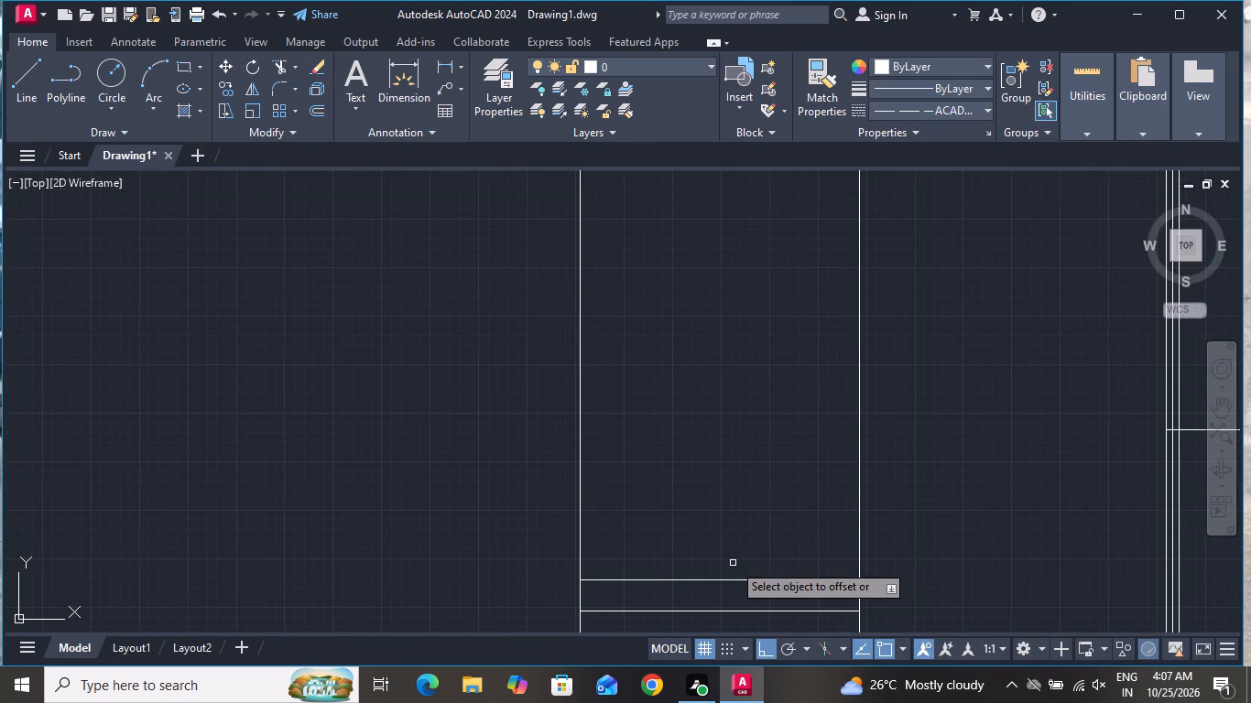
left_click(728, 579)
left_click(732, 533)
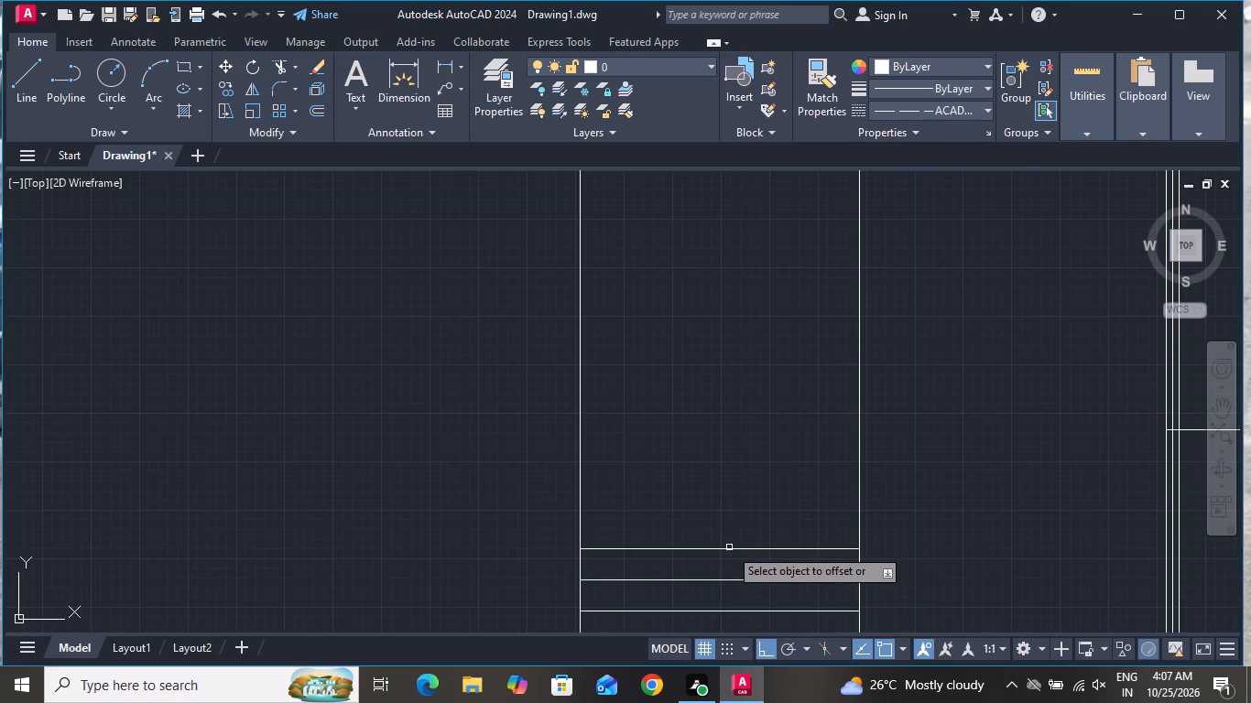
left_click(729, 547)
left_click(729, 502)
Continue the cladding upward with four more offsets of 200 from the topmost line between the verticals.
left_click(724, 522)
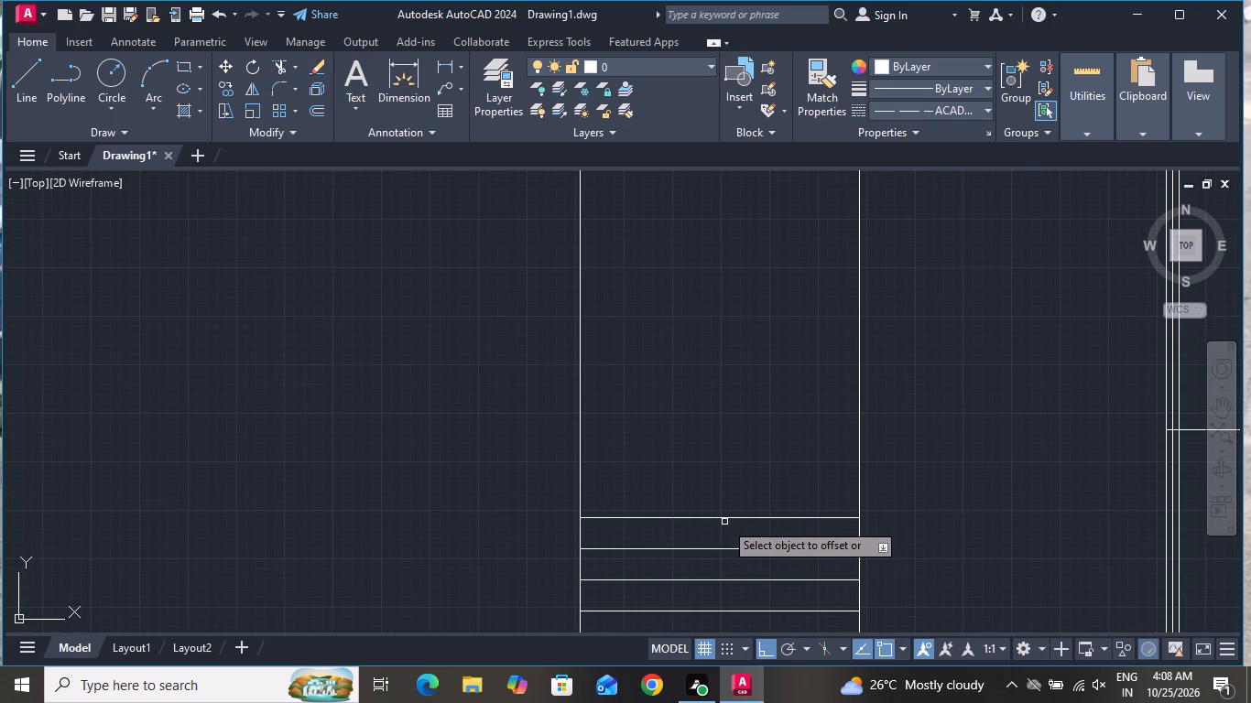
left_click(724, 516)
left_click(723, 469)
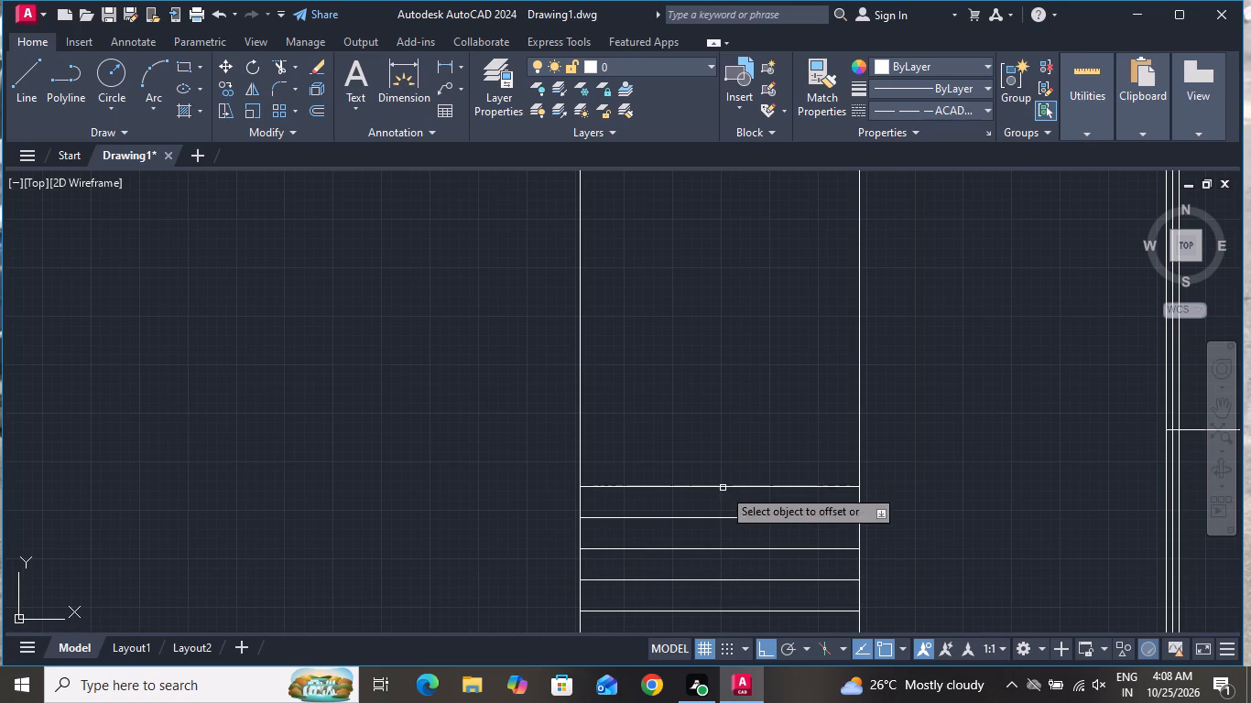
left_click(723, 488)
left_click(724, 428)
left_click(719, 458)
left_click(724, 411)
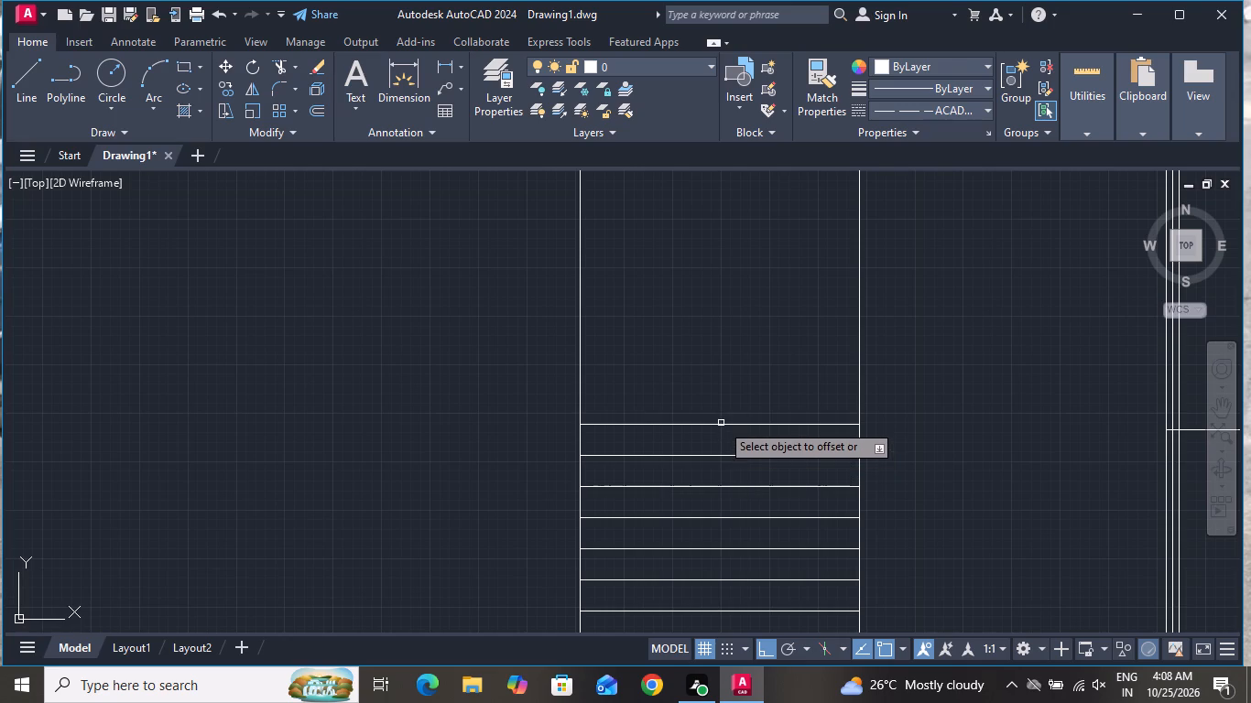
left_click_drag(721, 423, 721, 431)
left_click(721, 377)
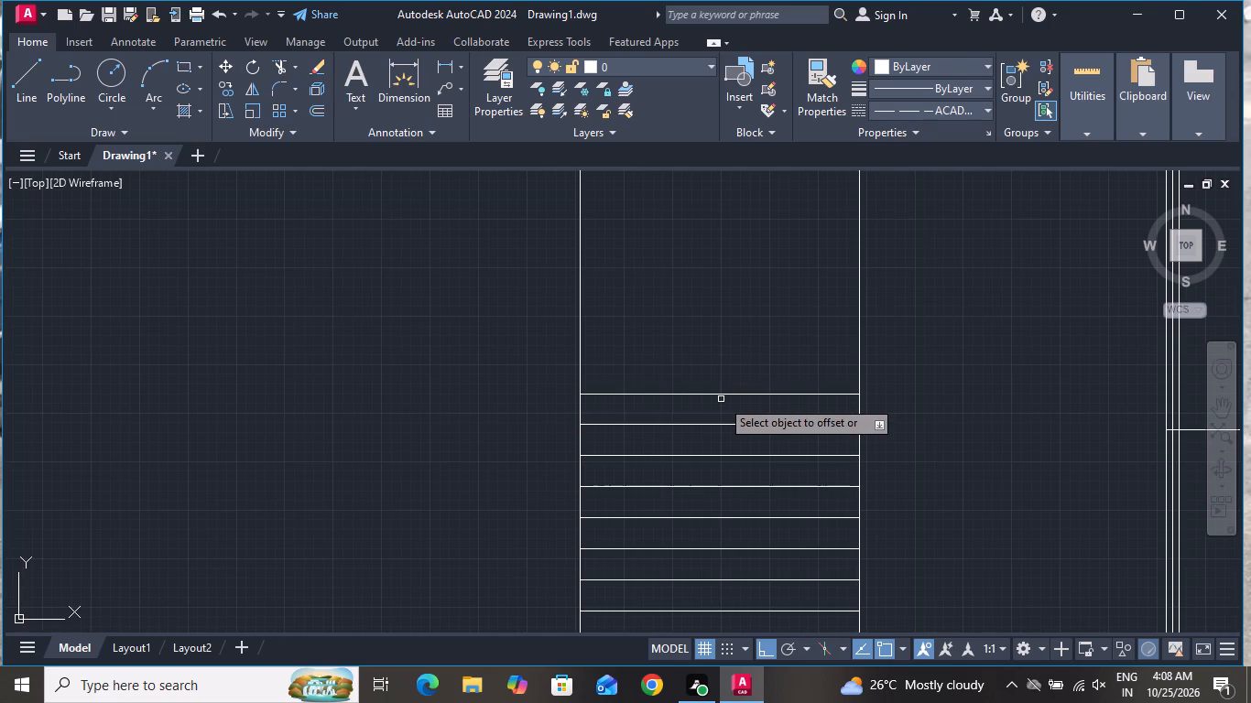
Add six more cladding lines in the tall strip, each offset 200 above the previous topmost line.
left_click(721, 397)
left_click(721, 395)
left_click(728, 359)
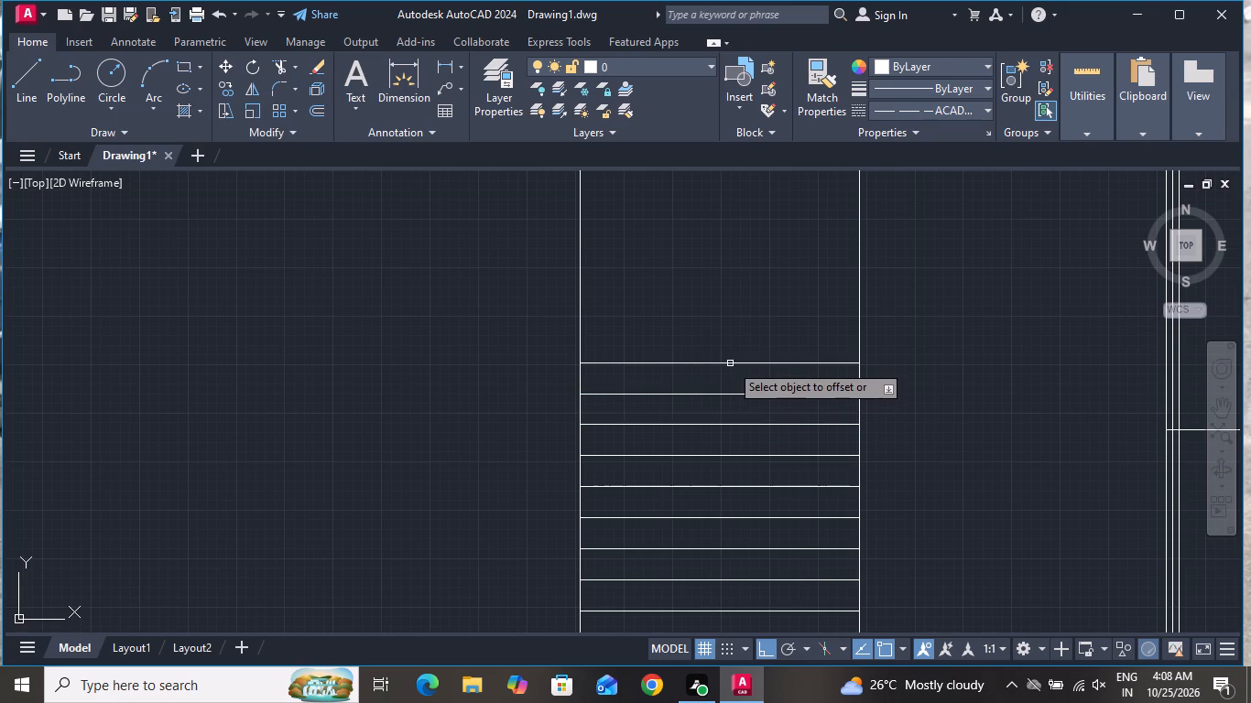
left_click(730, 363)
left_click(733, 334)
left_click(738, 332)
left_click(750, 288)
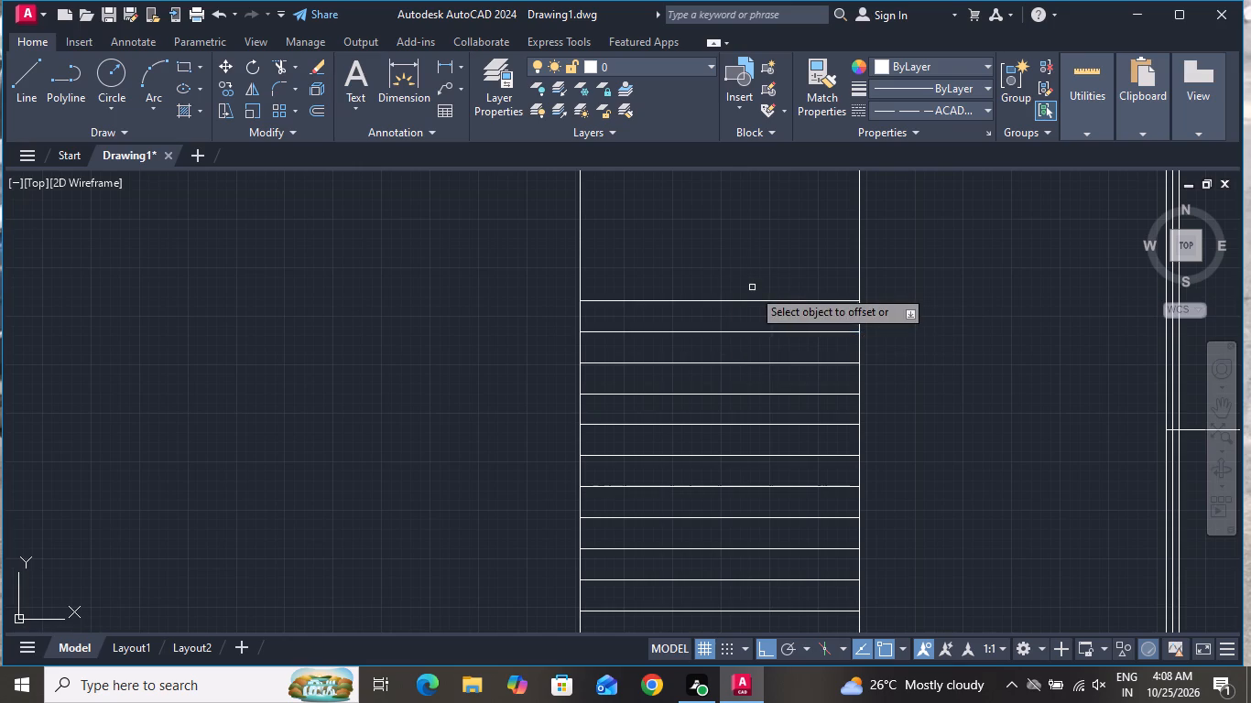
left_click(753, 301)
left_click(756, 273)
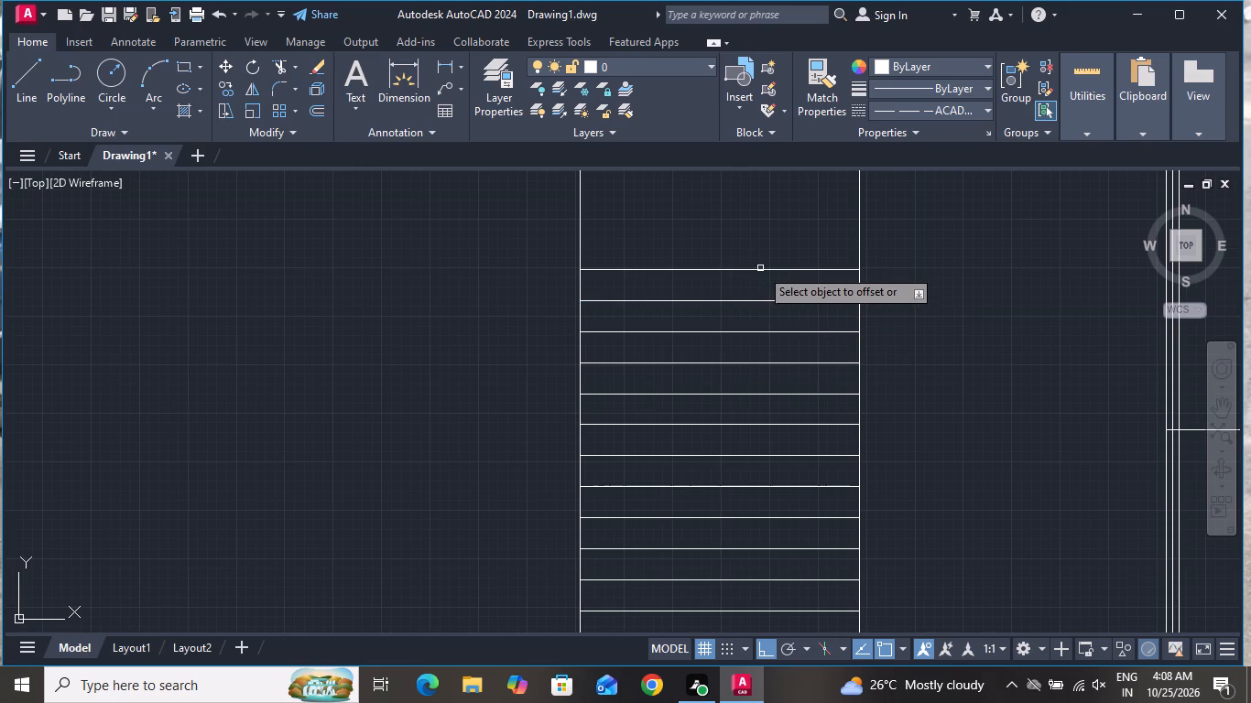
left_click(760, 269)
left_click(766, 255)
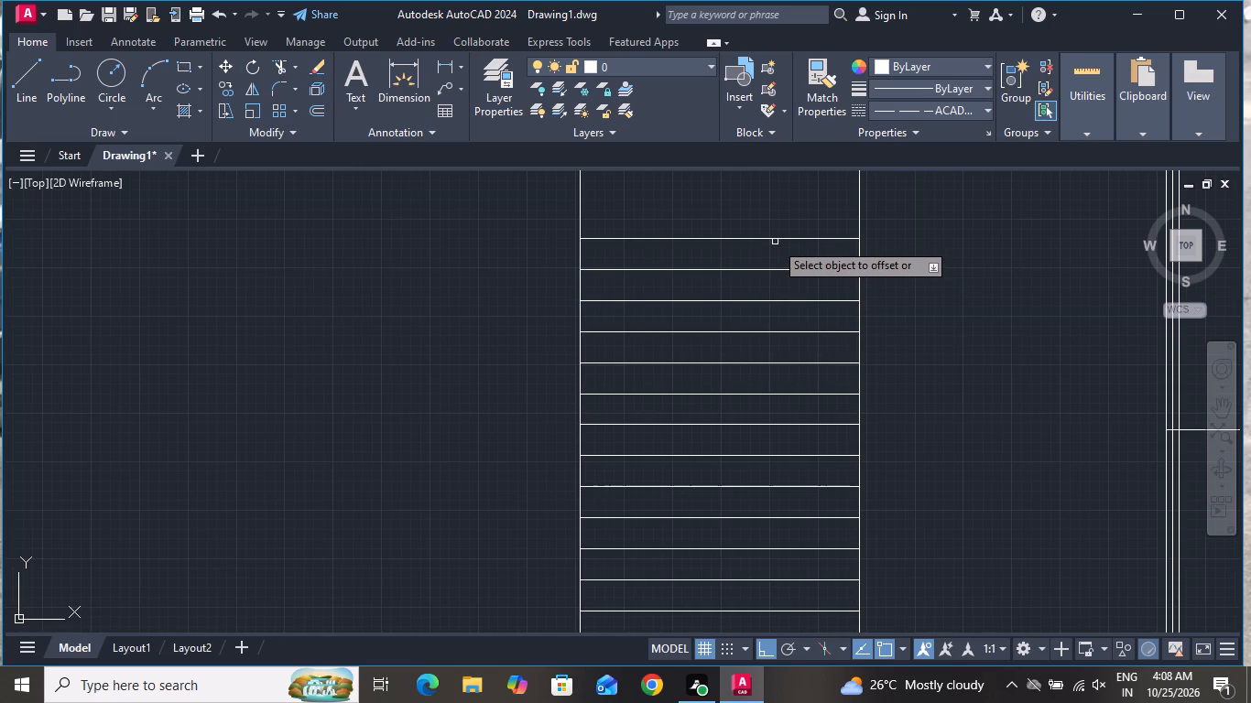
left_click(775, 239)
left_click(776, 203)
Offset the topmost cladding line upward by 200 four times, each from the newly added line.
scroll(774, 387, "down", 3)
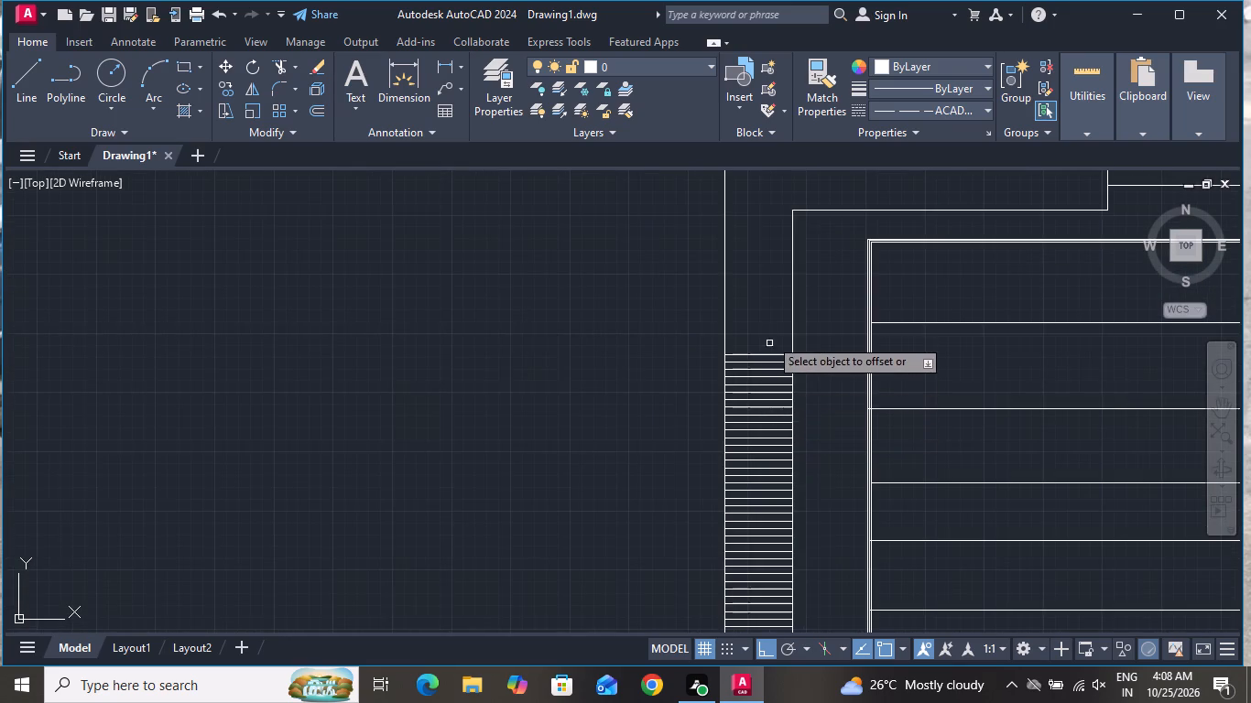
scroll(768, 331, "up", 2)
left_click(753, 385)
left_click(754, 339)
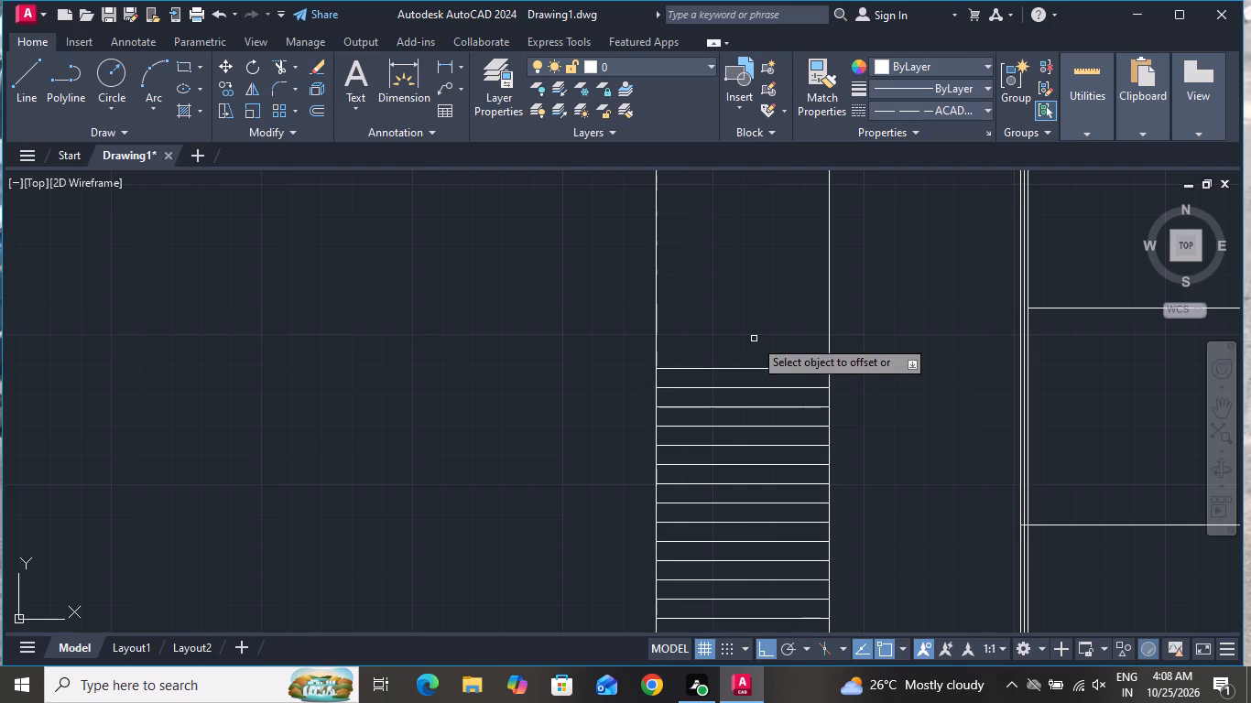
left_click(759, 364)
left_click(747, 371)
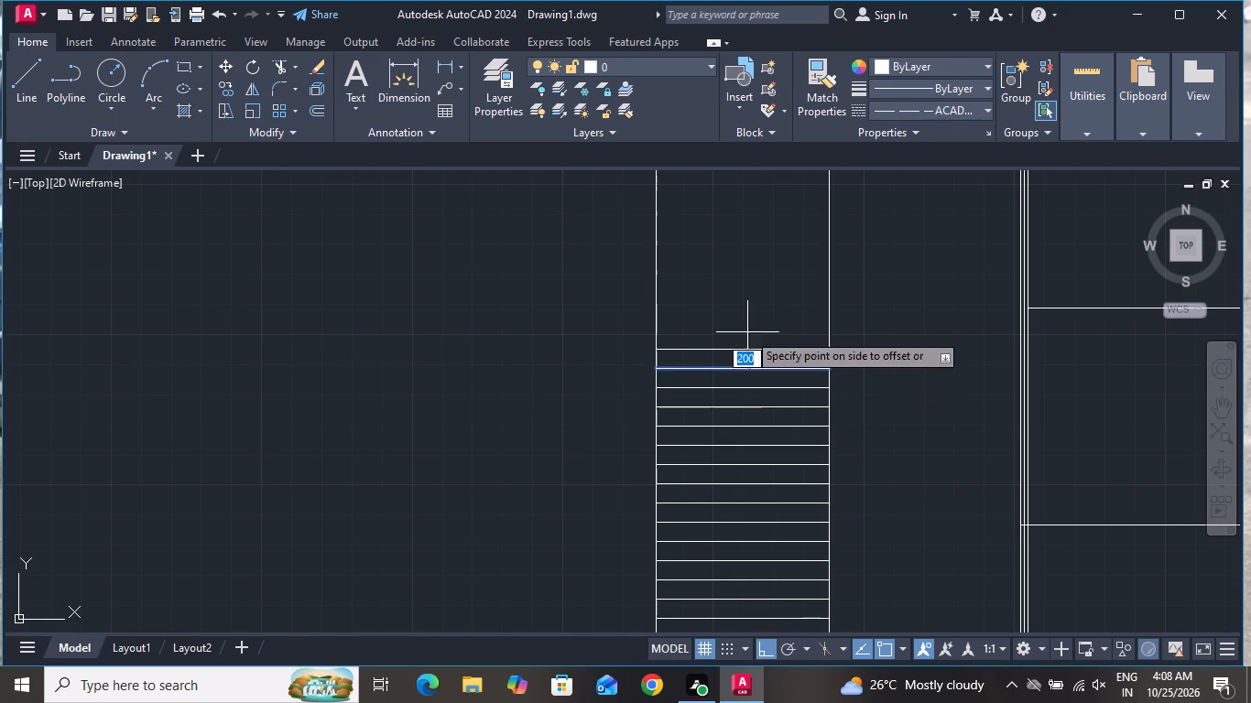
left_click(747, 332)
left_click(747, 344)
left_click(743, 349)
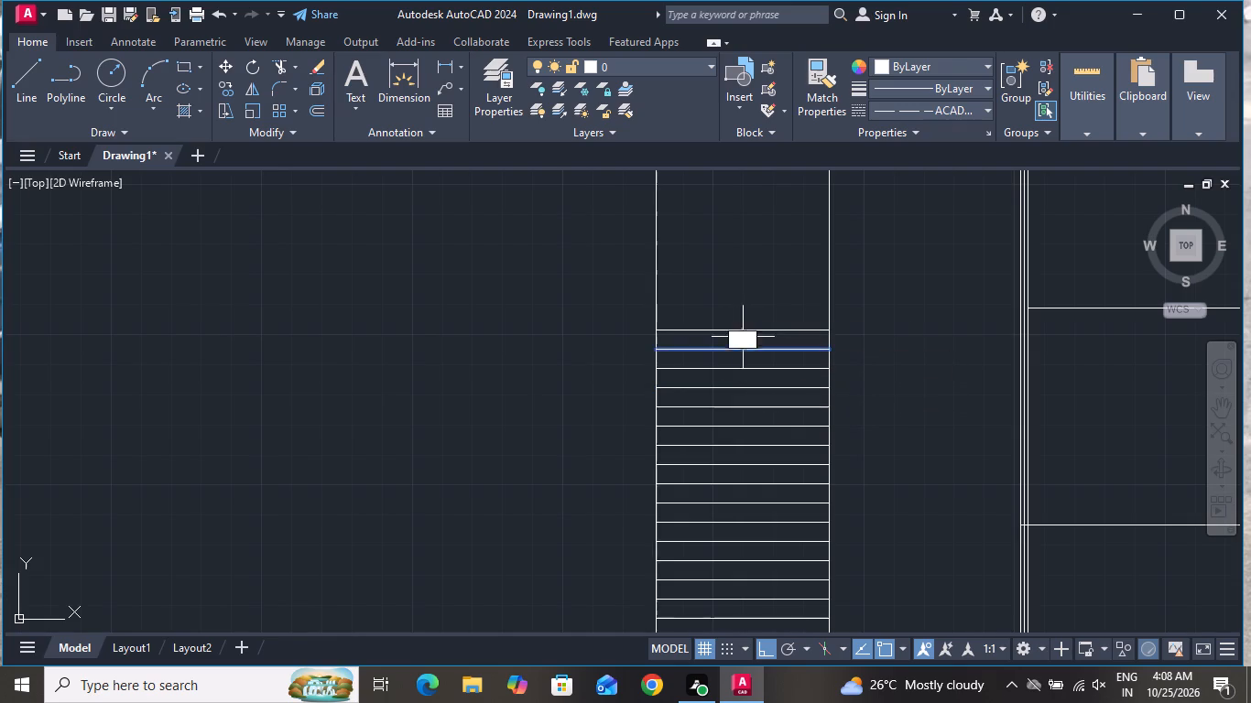
left_click(743, 309)
left_click(739, 330)
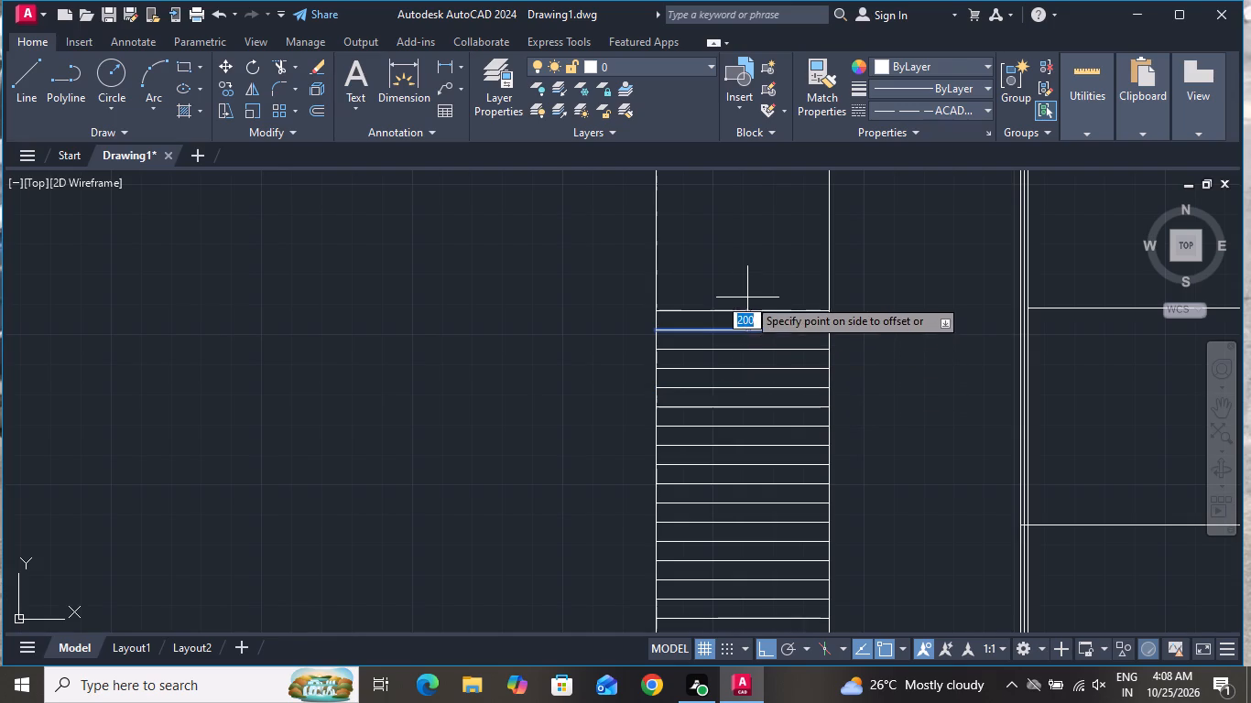
left_click(747, 296)
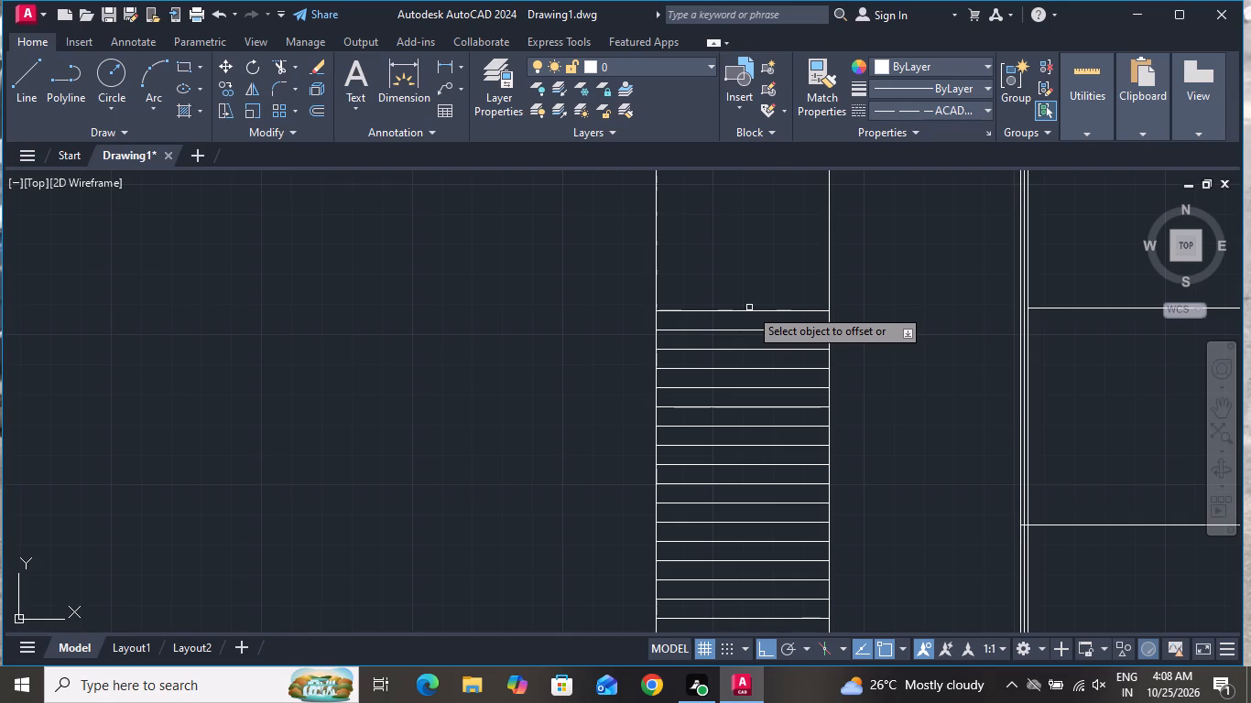
Continue the strip's cladding upward with four more horizontal lines at 200 spacing.
scroll(749, 305, "up", 1)
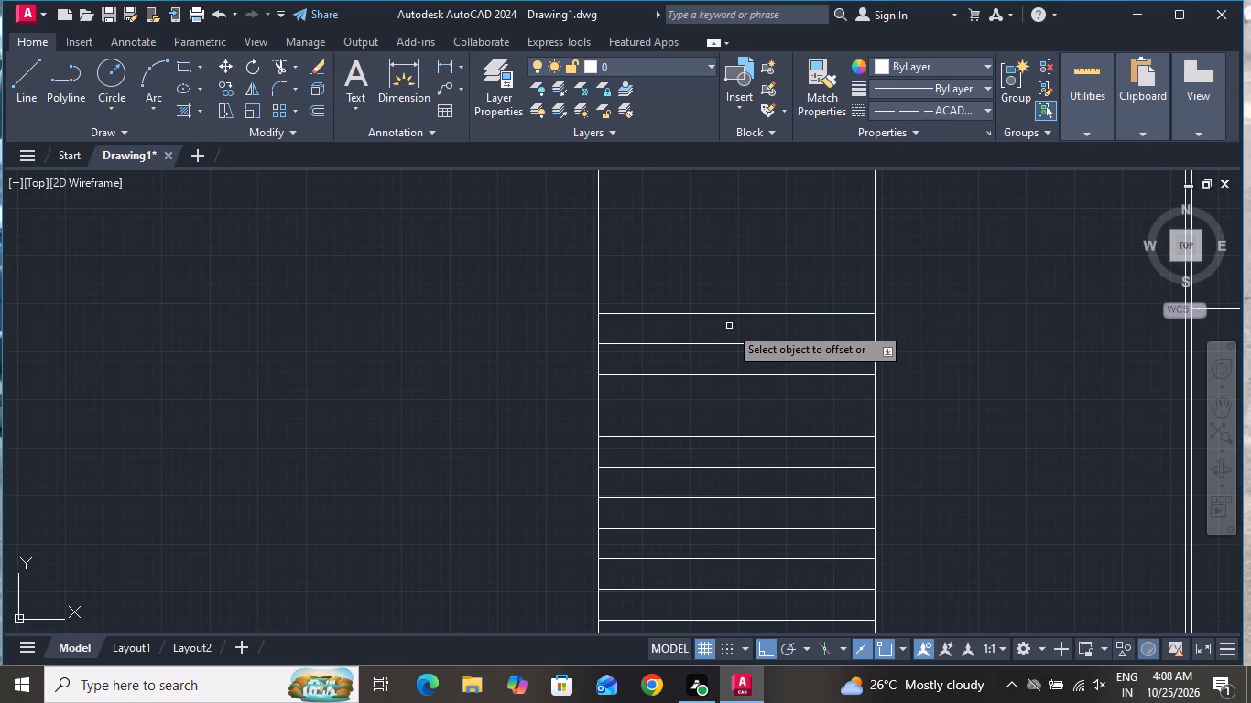
left_click(722, 315)
left_click(722, 276)
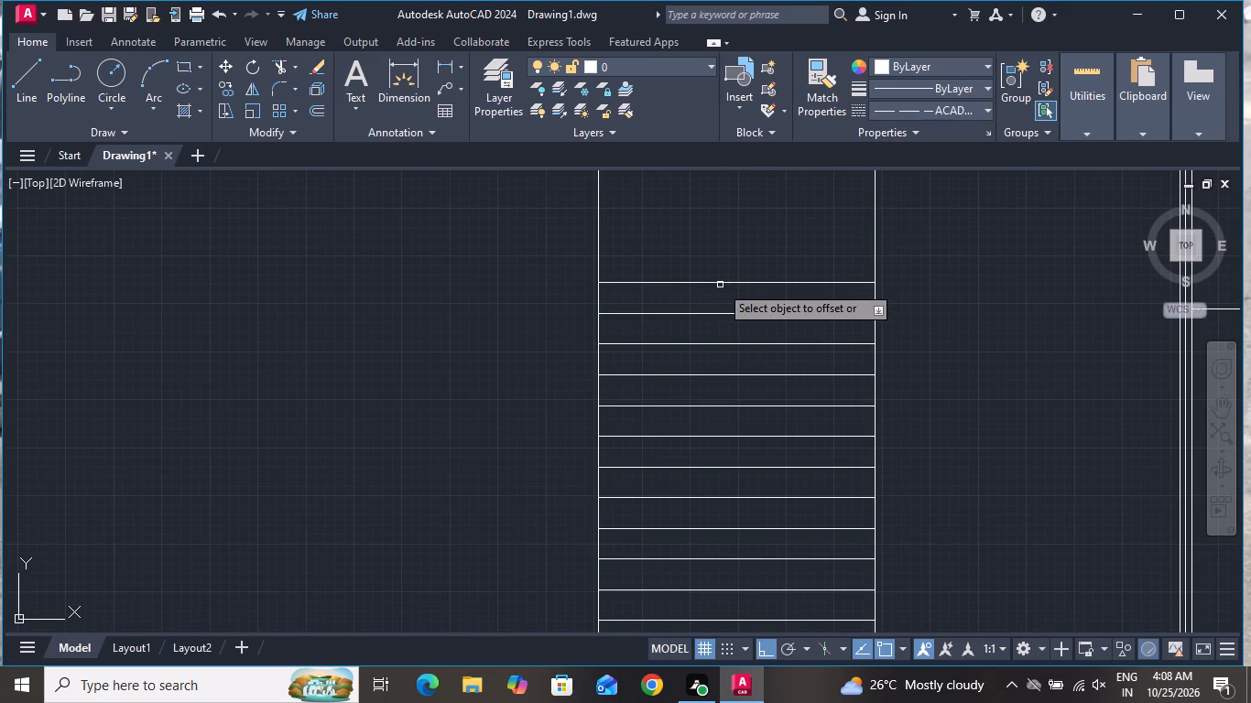
left_click(719, 283)
left_click(724, 246)
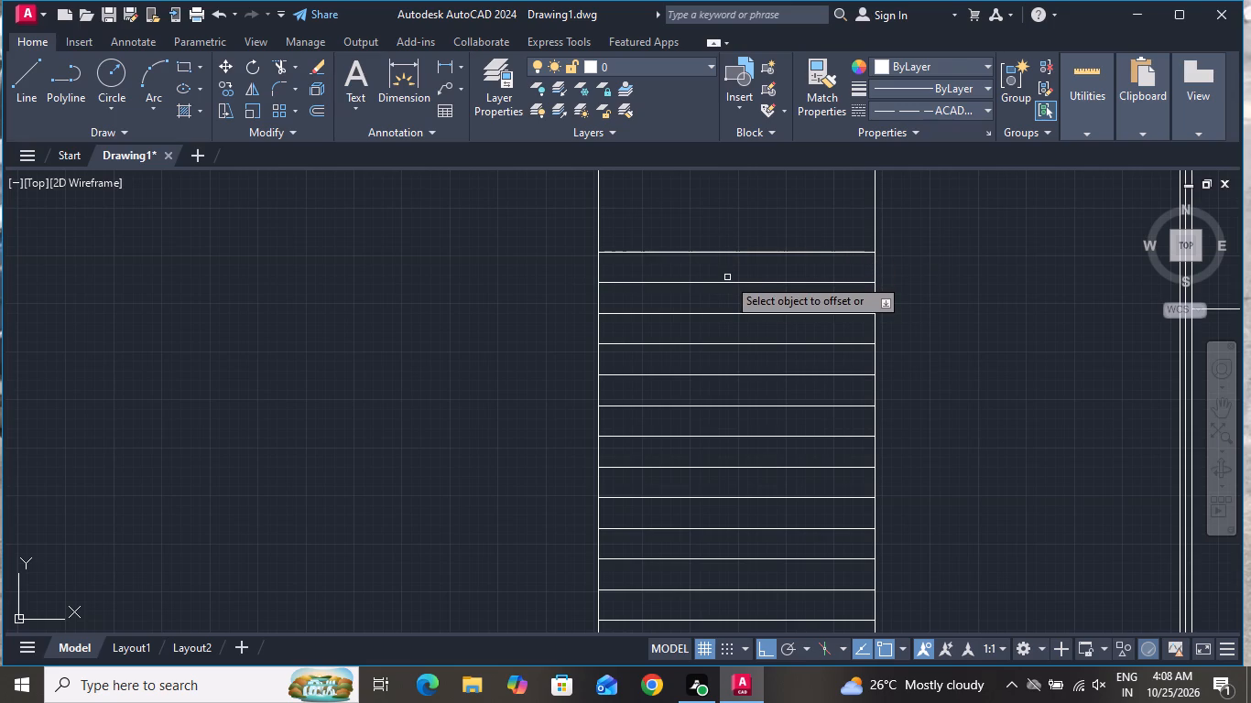
scroll(702, 212, "up", 1)
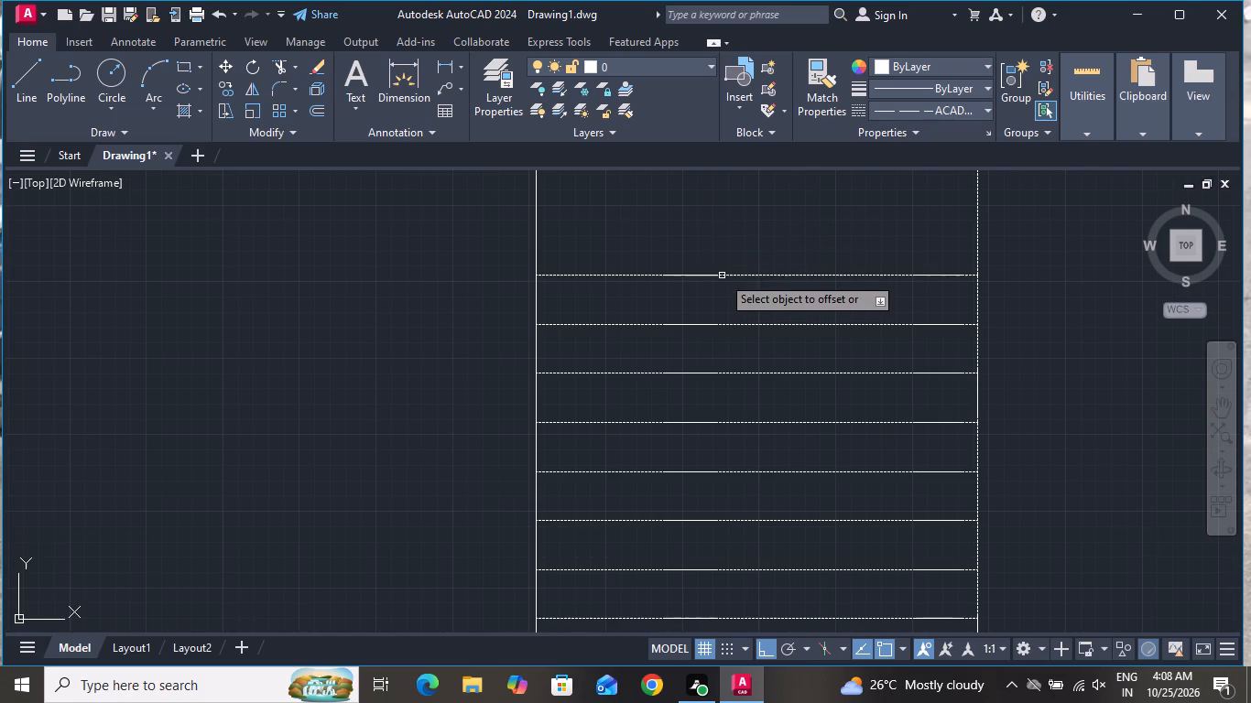
left_click(722, 276)
left_click(723, 243)
left_click(723, 228)
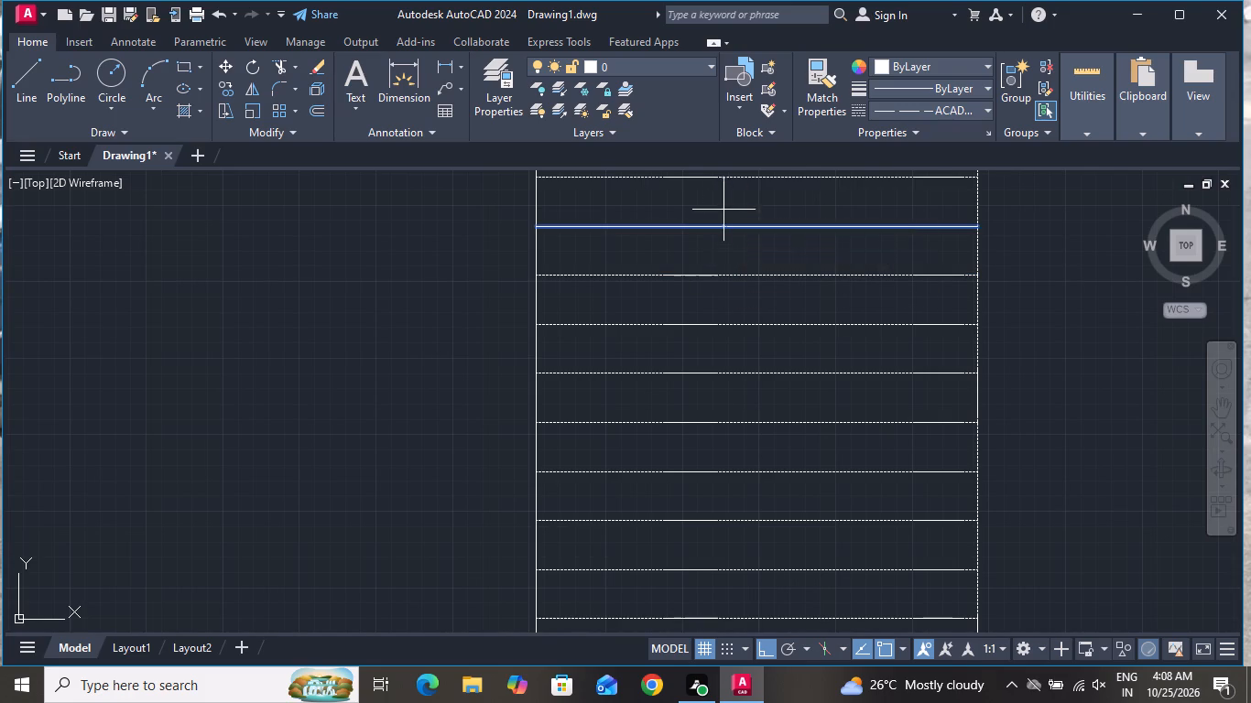
left_click(723, 210)
Add four further lines between the two verticals, each offset 200 above the current topmost one.
scroll(723, 378, "down", 2)
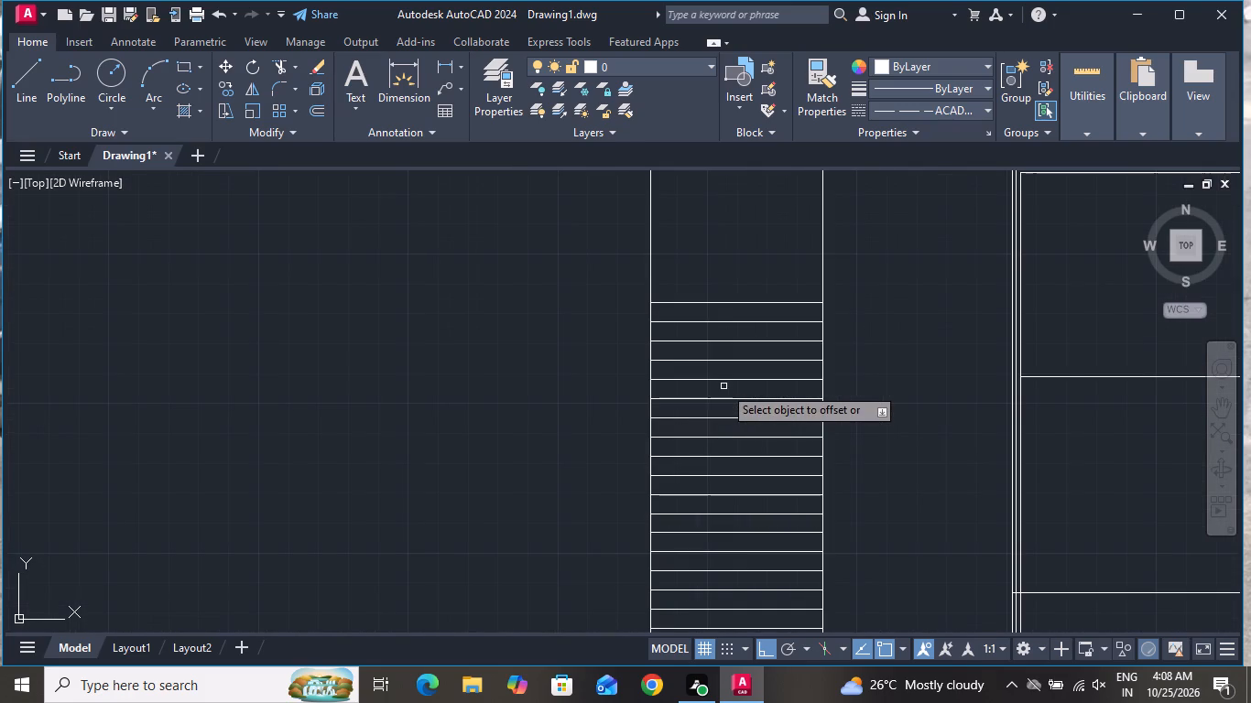
scroll(723, 392, "down", 1)
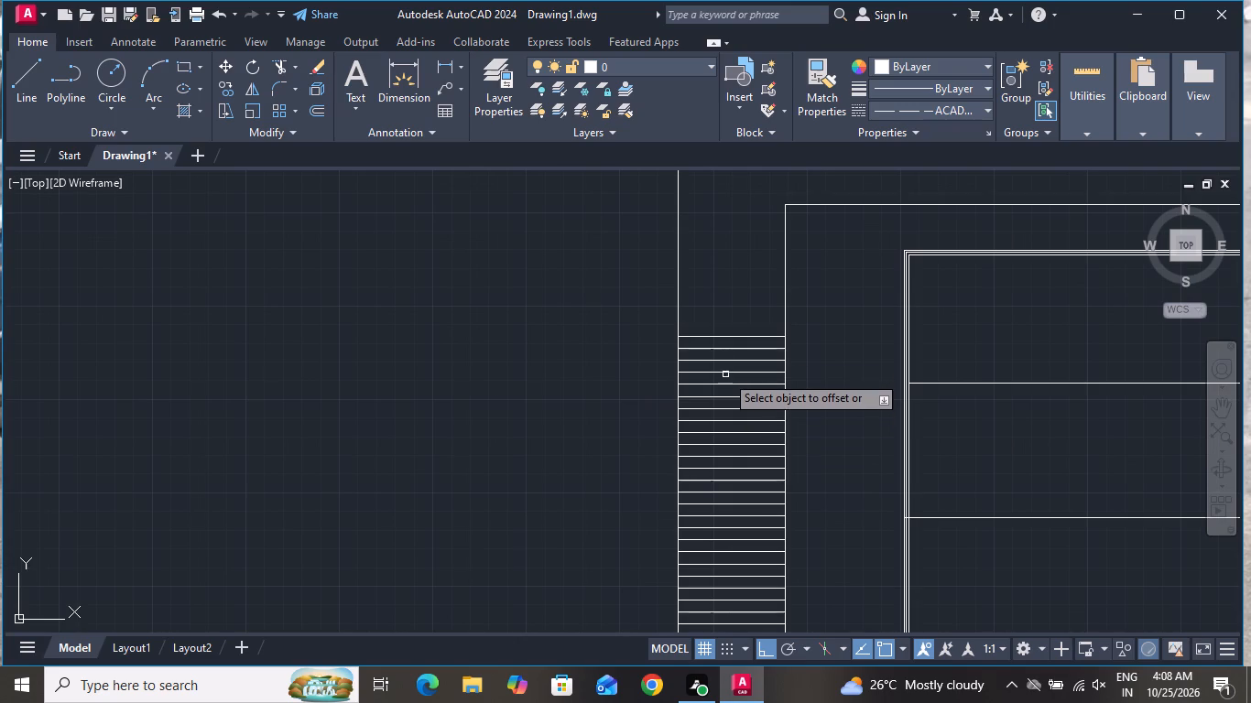
scroll(726, 327, "up", 1)
left_click(724, 343)
left_click(730, 293)
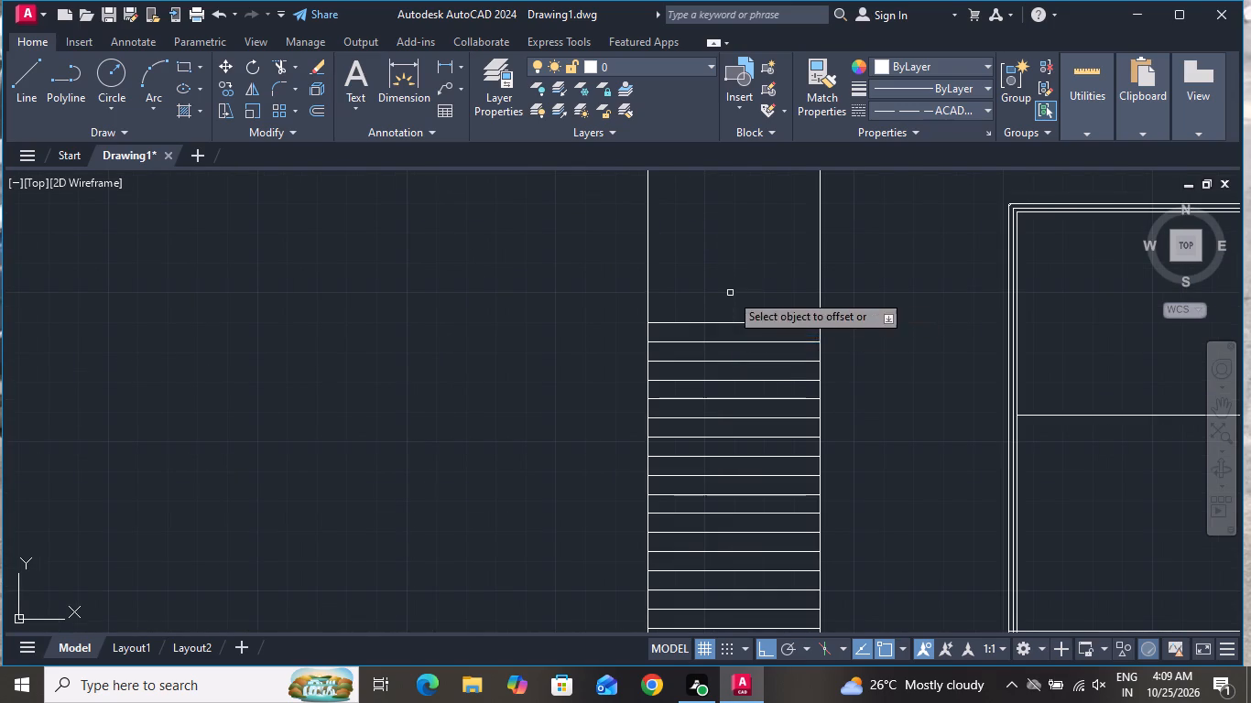
left_click(719, 320)
left_click(721, 291)
left_click(720, 305)
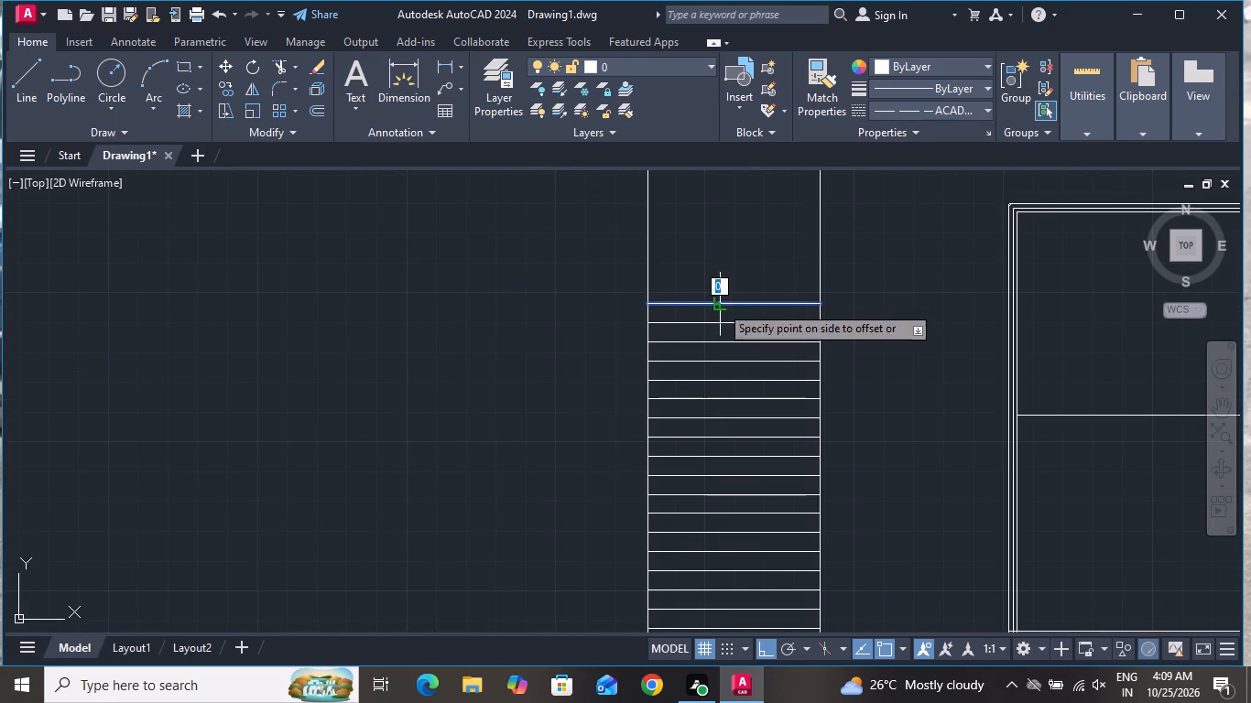
left_click(723, 271)
left_click(721, 284)
left_click(722, 244)
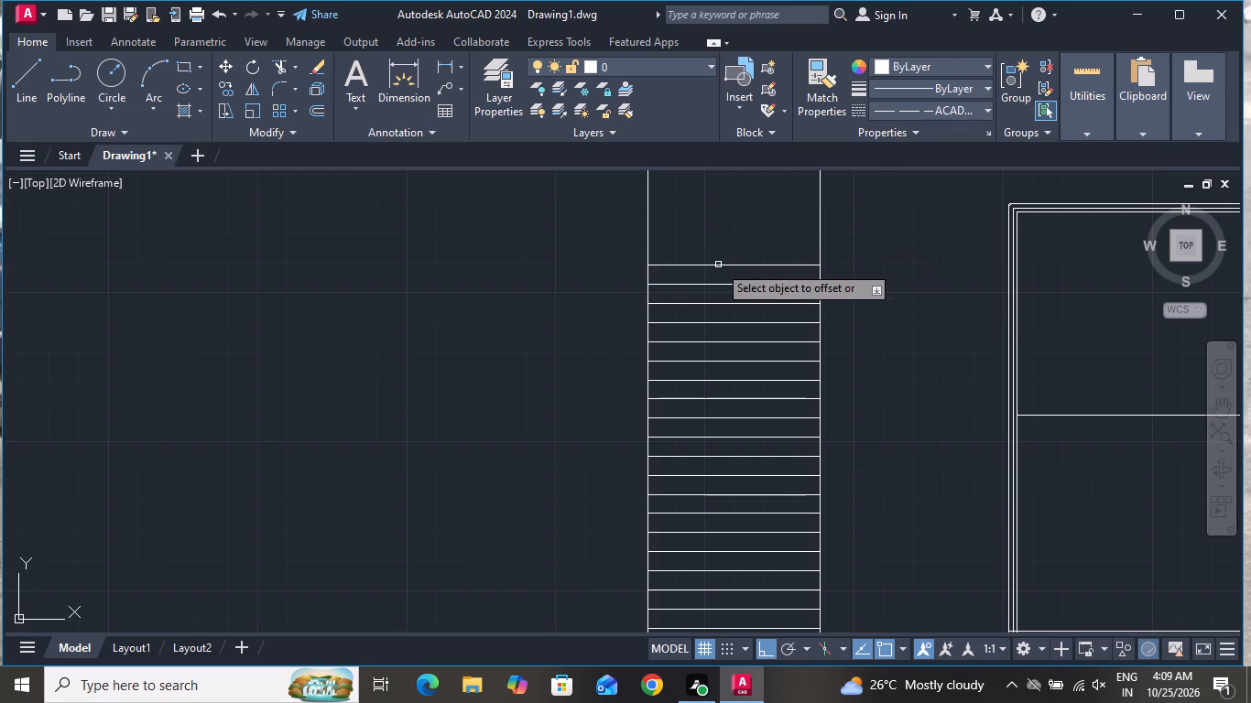
Extend the cladding with four more 200 offsets above the topmost line in the tall strip.
left_click(718, 265)
left_click(725, 232)
left_click(722, 248)
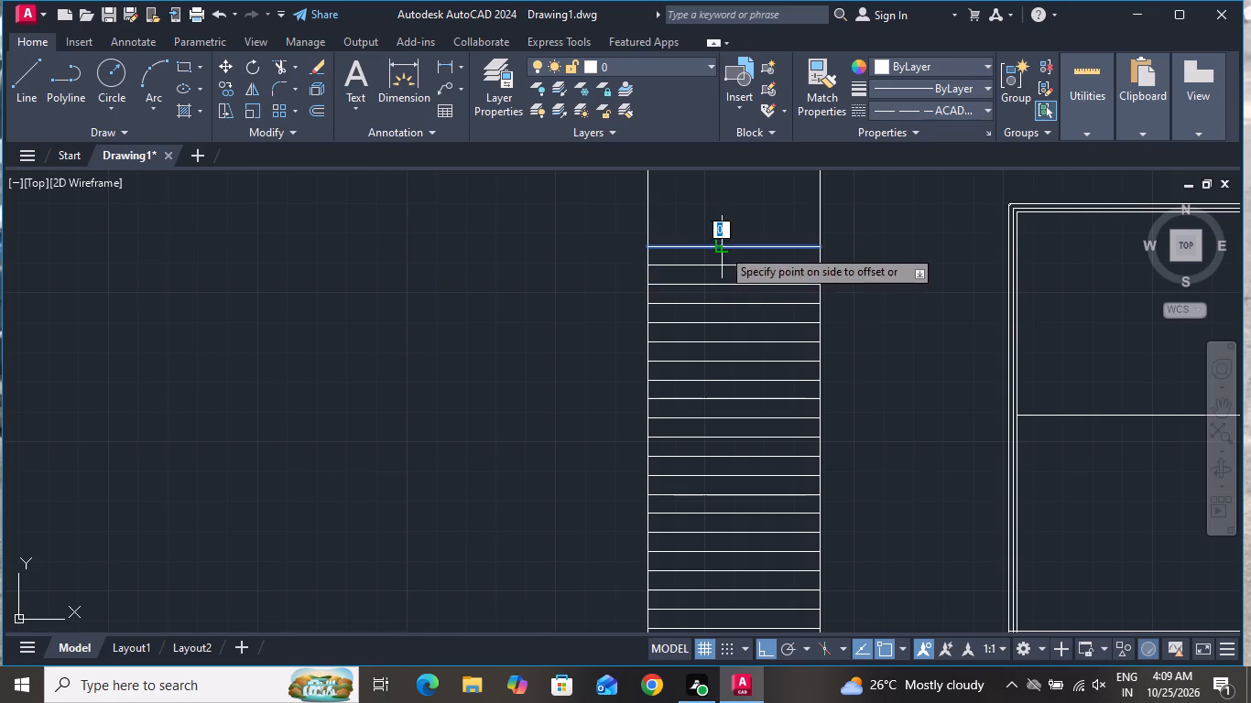
left_click(727, 220)
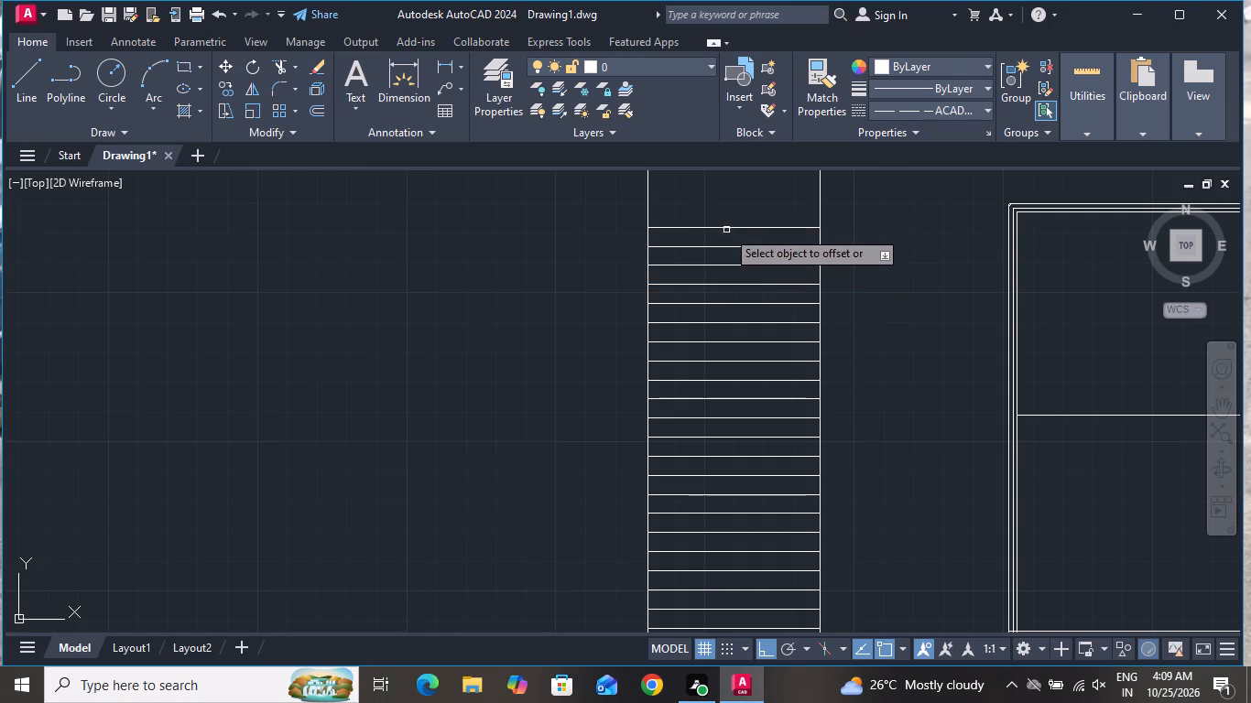
left_click(726, 230)
left_click(730, 201)
left_click(730, 208)
left_click(736, 193)
Offset three last cladding lines upward at 200 spacing to reach the top of the strip's inner vertical, and end the Offset command.
scroll(717, 333, "down", 2)
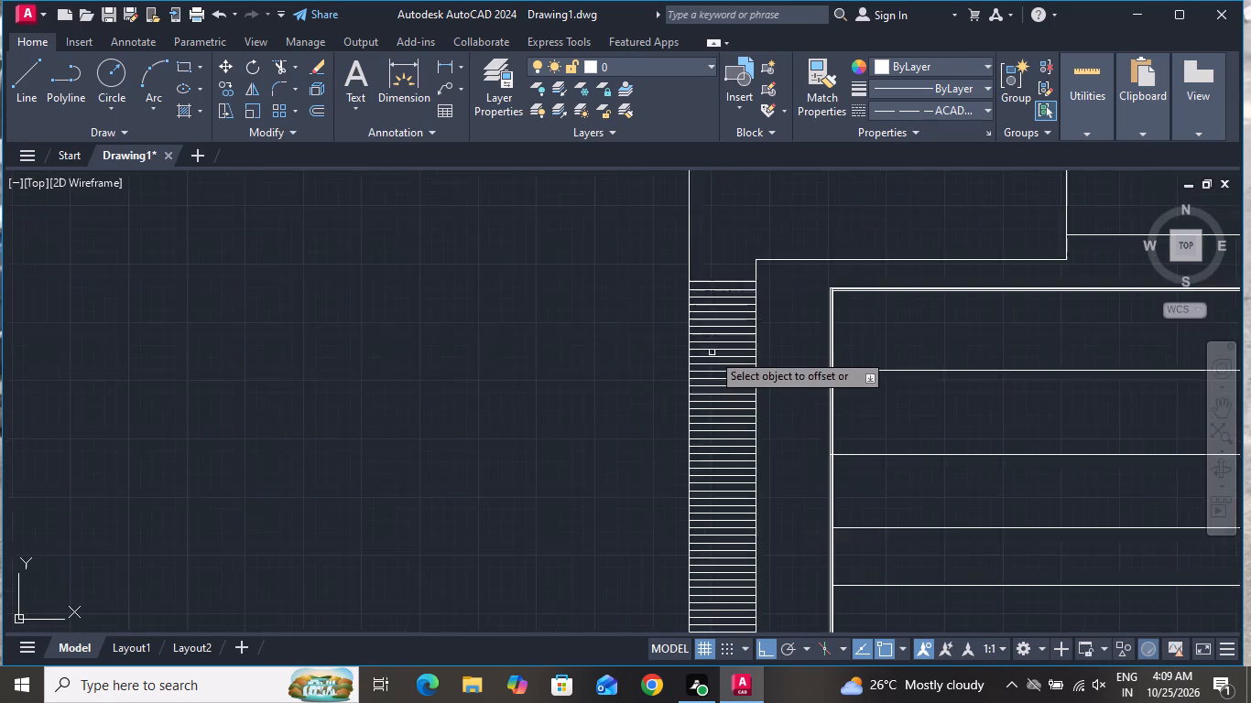
scroll(712, 354, "down", 1)
scroll(728, 297, "up", 3)
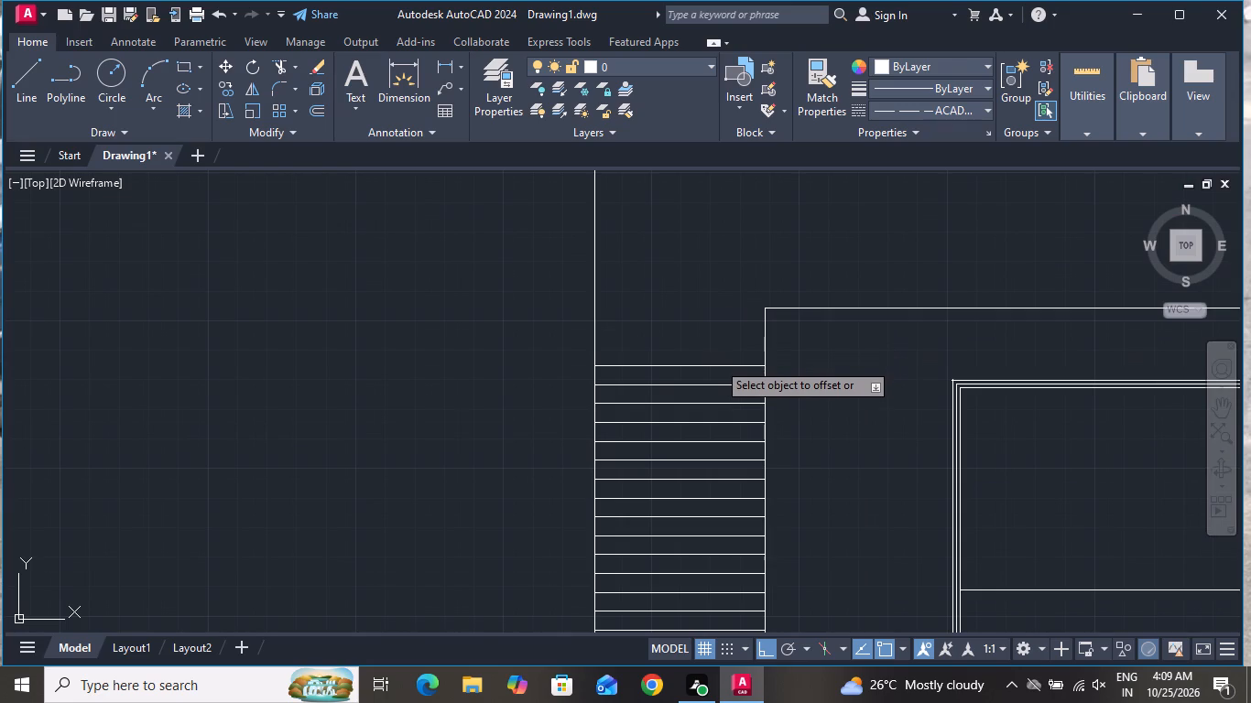
left_click(717, 362)
left_click(714, 363)
left_click(718, 335)
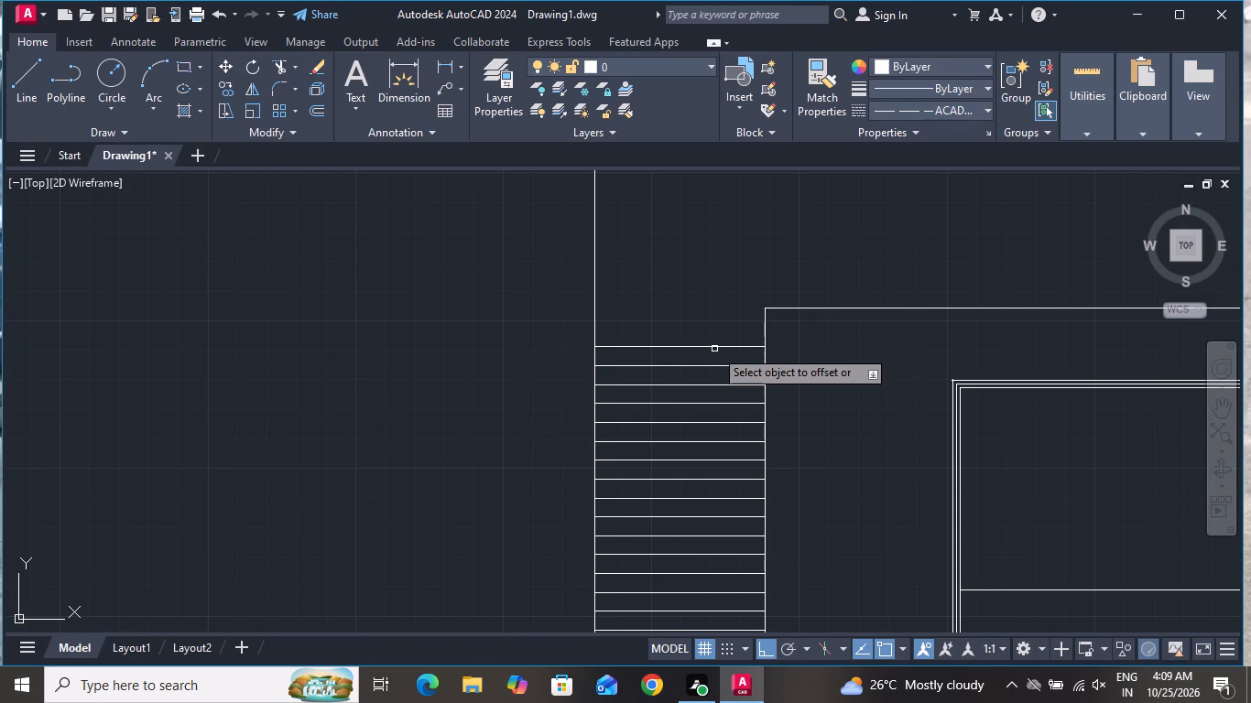
left_click(714, 349)
left_click(718, 327)
left_click(718, 330)
left_click(724, 301)
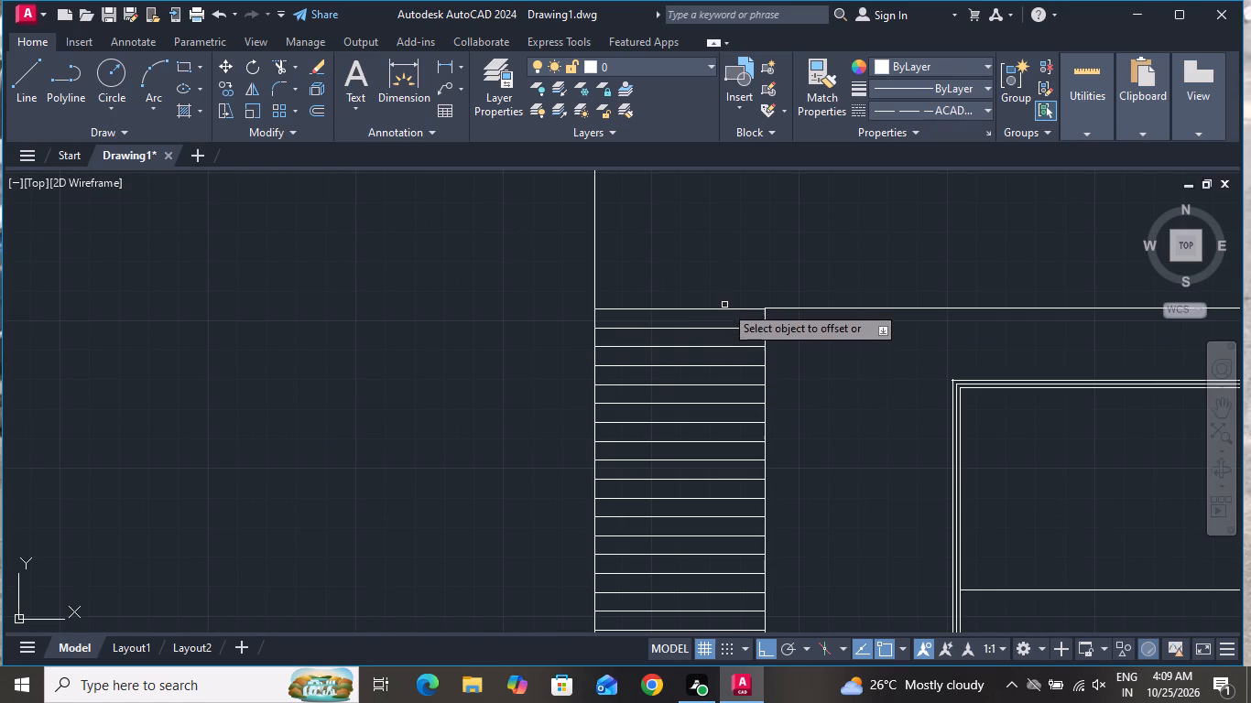
right_click(723, 282)
left_click(741, 310)
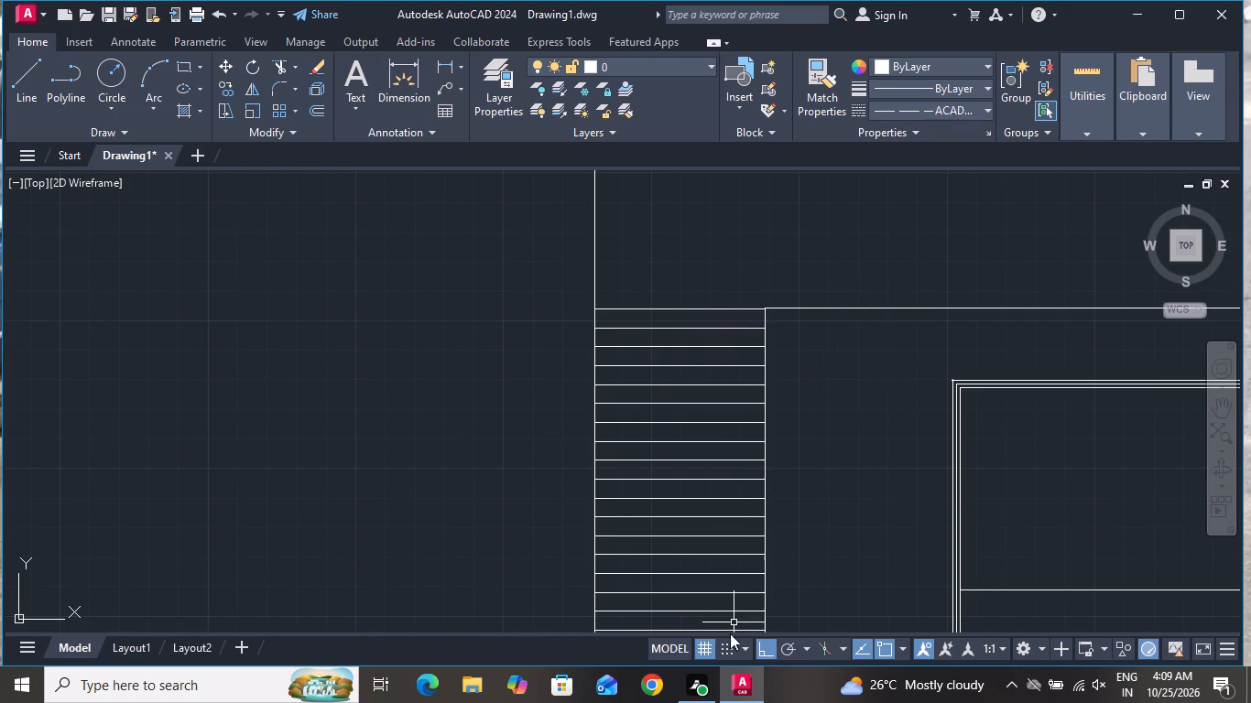
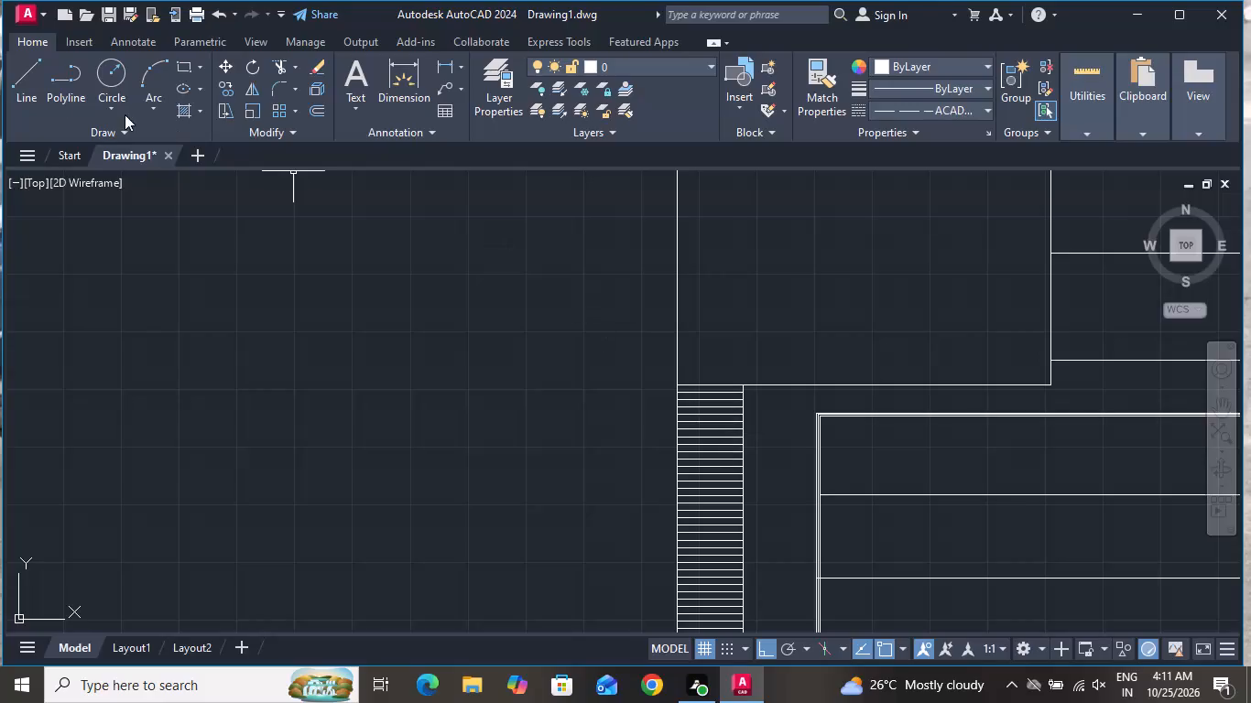
Draw a horizontal line across the wider wall section above the strip, just above its bottom edge, between the two verticals.
left_click(30, 82)
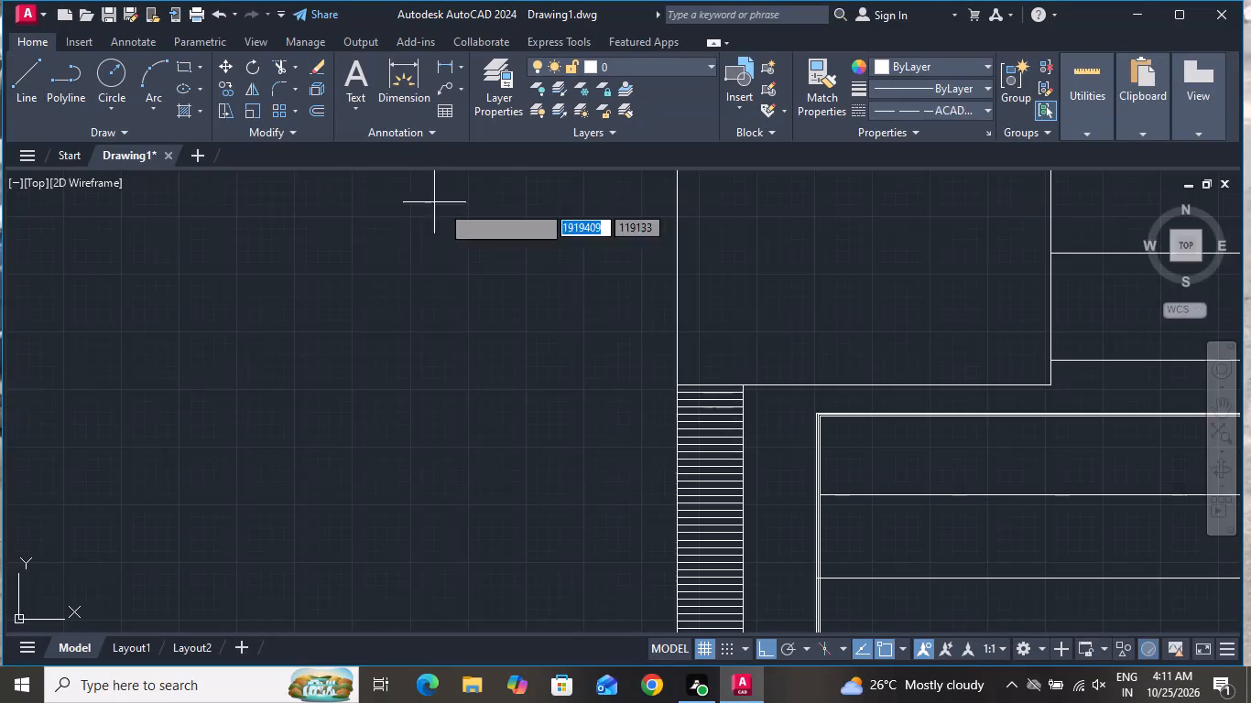
scroll(713, 384, "up", 2)
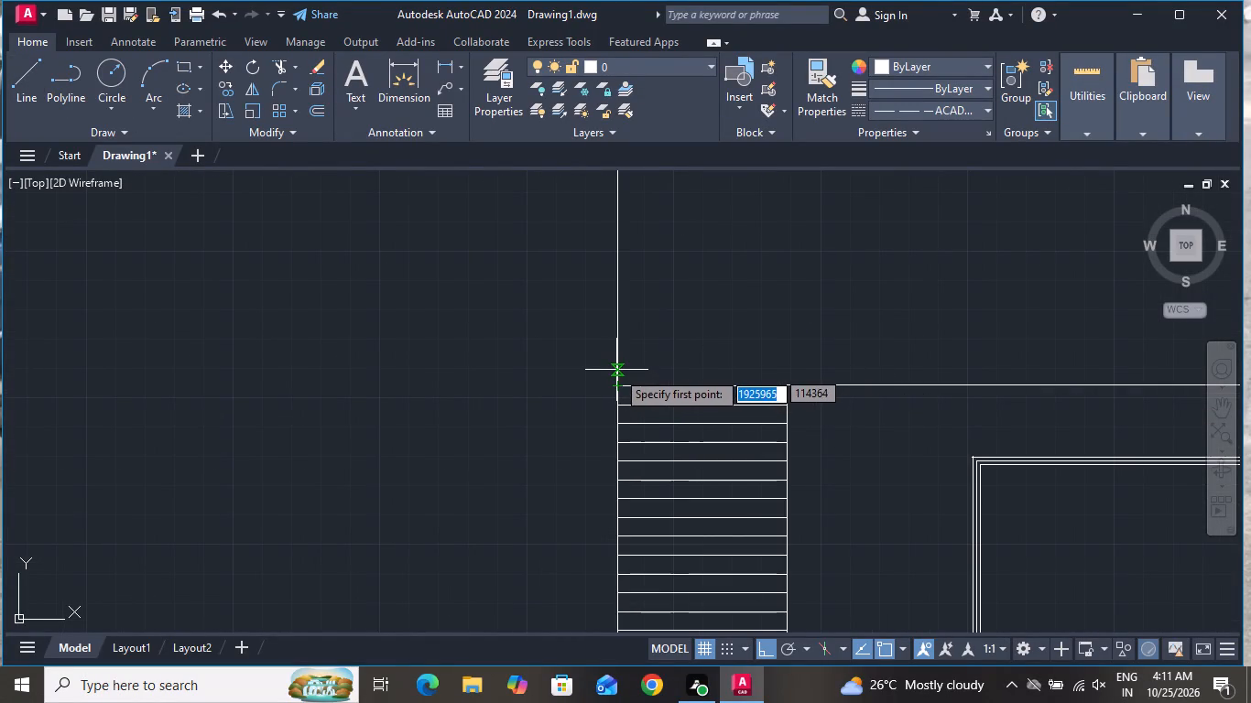
left_click(616, 373)
scroll(771, 375, "down", 3)
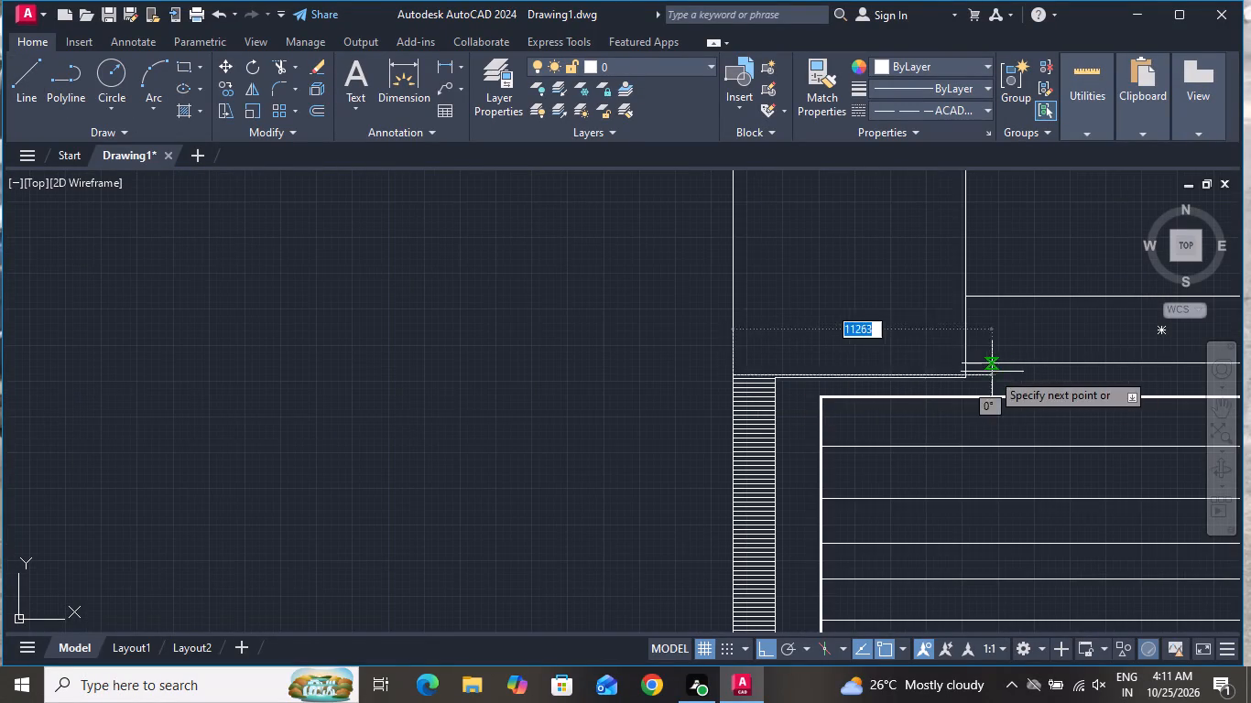
scroll(948, 372, "up", 3)
left_click(1009, 379)
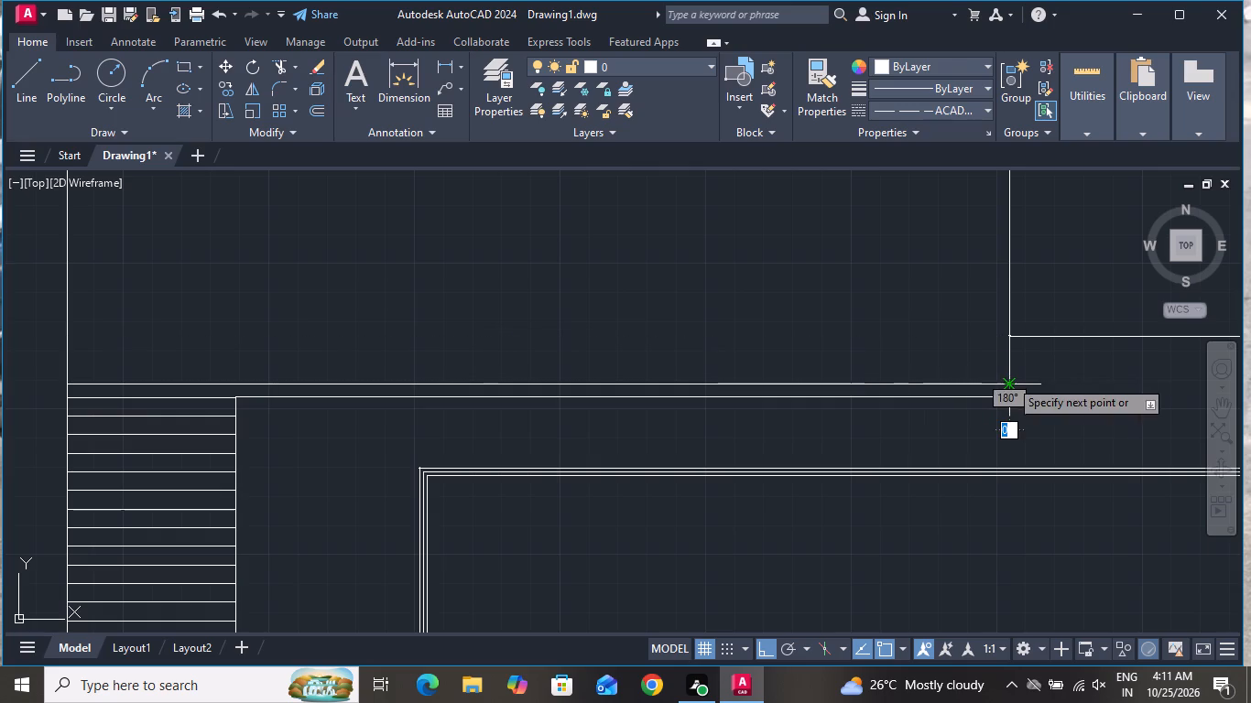
right_click(1009, 381)
left_click(1021, 412)
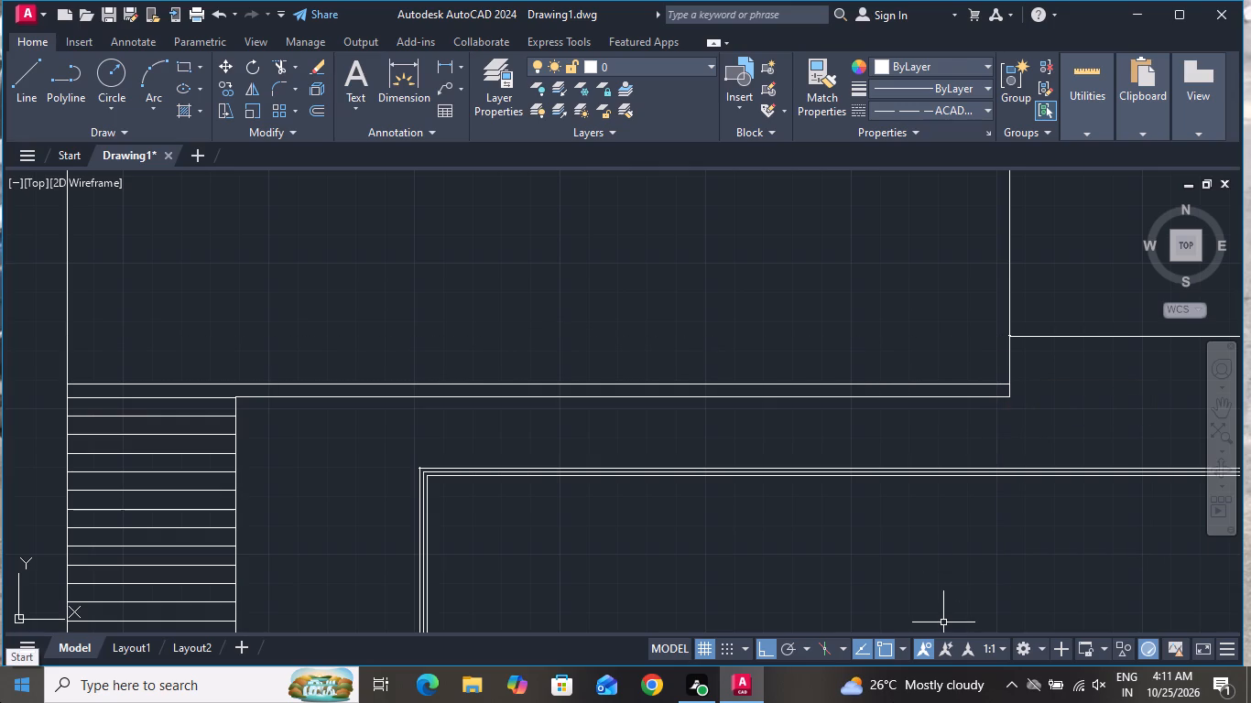
Offset the new horizontal line upward at 200 spacing to add four cladding lines in the wider wall section.
key("o")
key("space")
key("2")
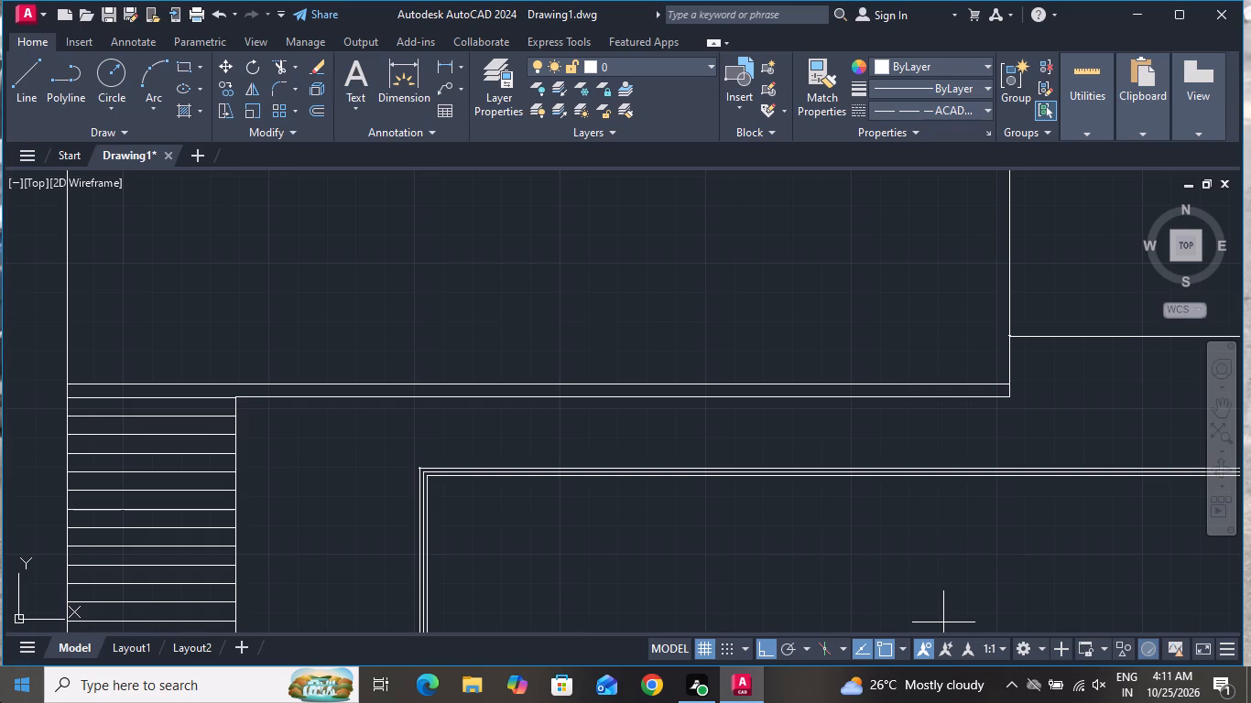
type("00")
key("space")
left_click(396, 383)
left_click(408, 351)
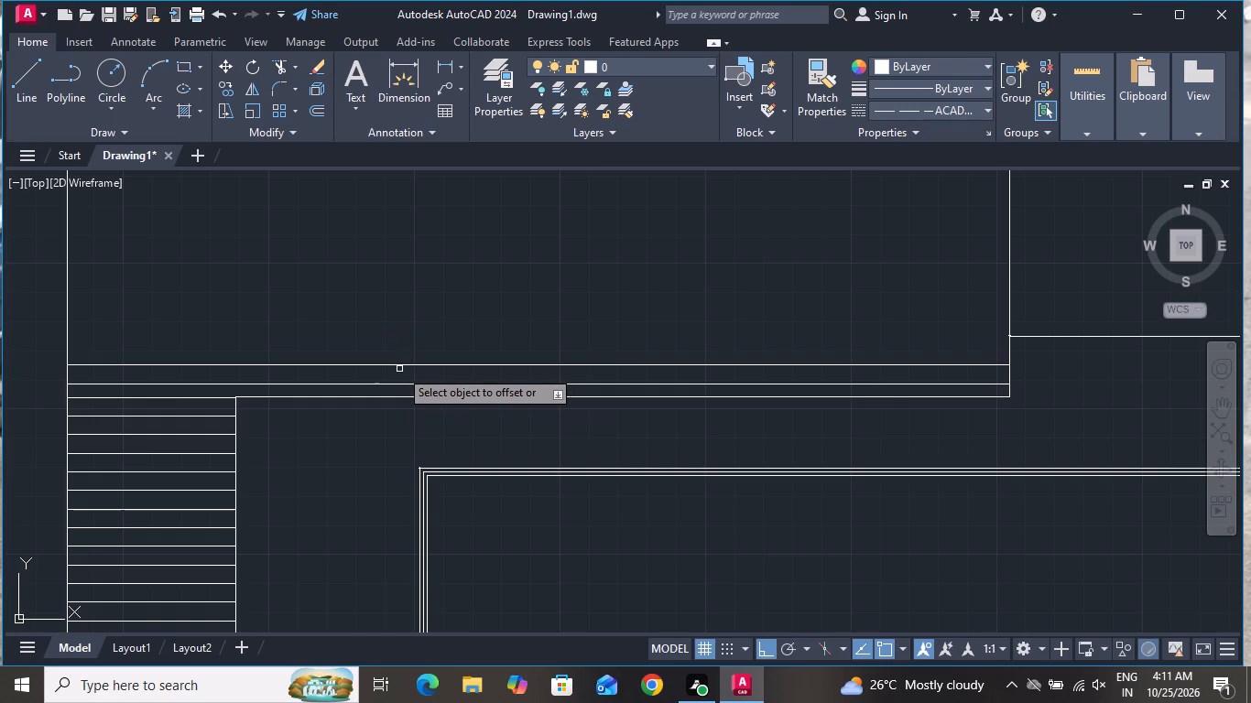
left_click(405, 363)
left_click(420, 337)
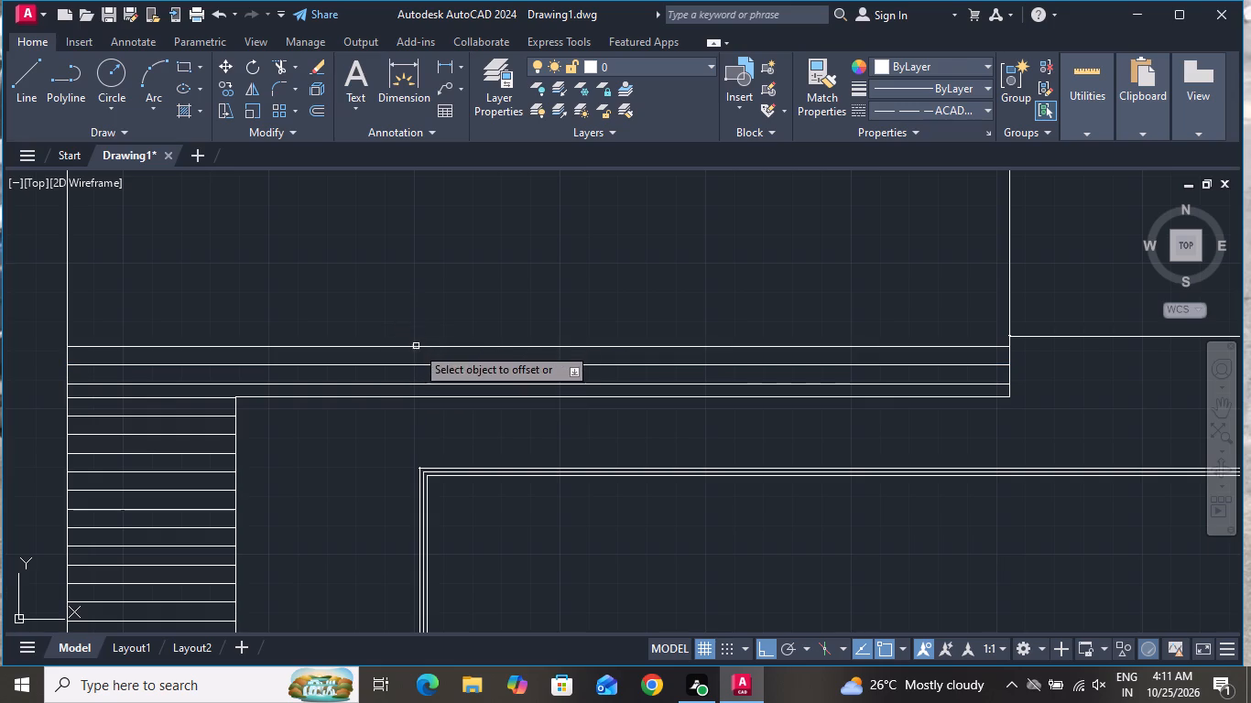
left_click(416, 346)
left_click(424, 330)
left_click(428, 330)
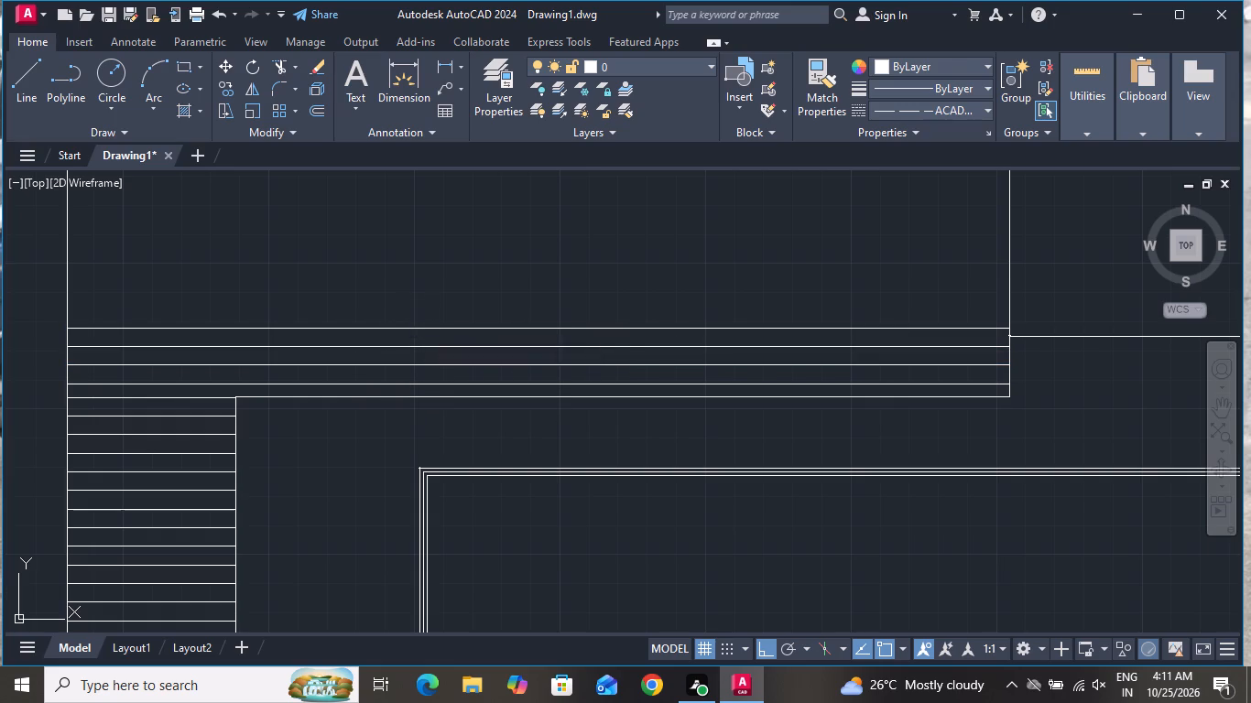
left_click(441, 295)
Continue the wide section's cladding with five more horizontal lines, each offset 200 above the topmost one.
left_click(436, 311)
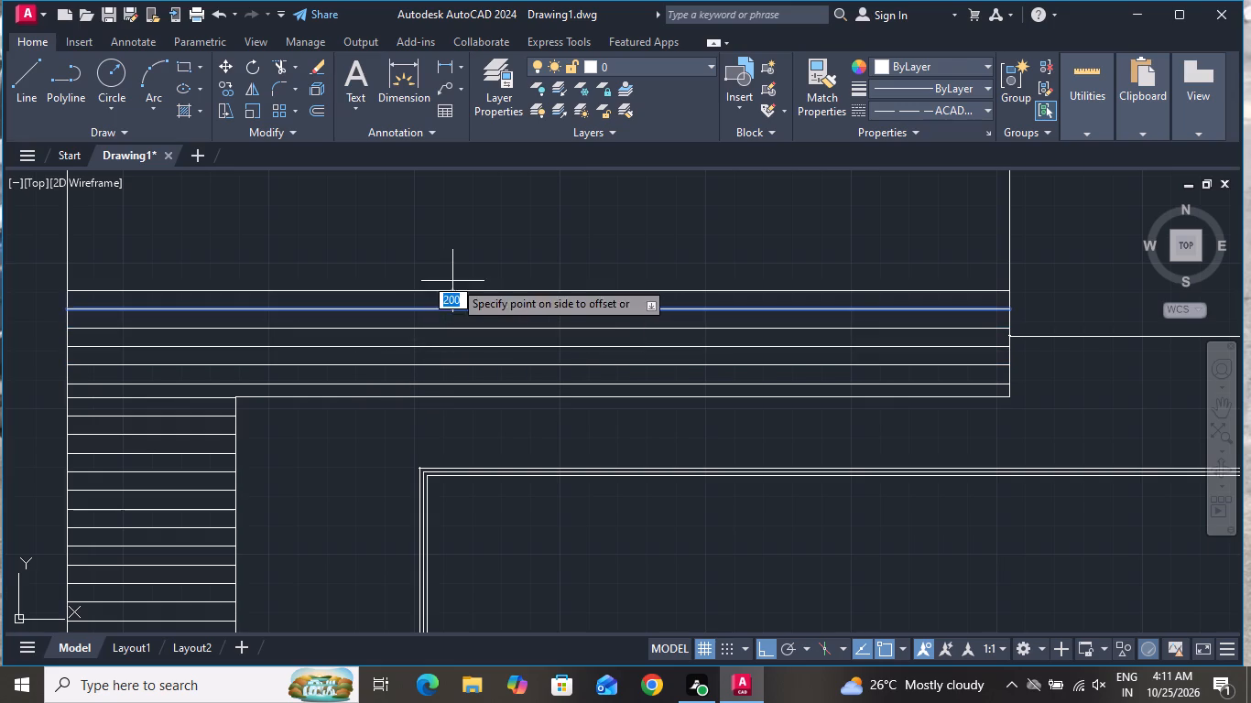
left_click(453, 280)
left_click(449, 293)
left_click(456, 273)
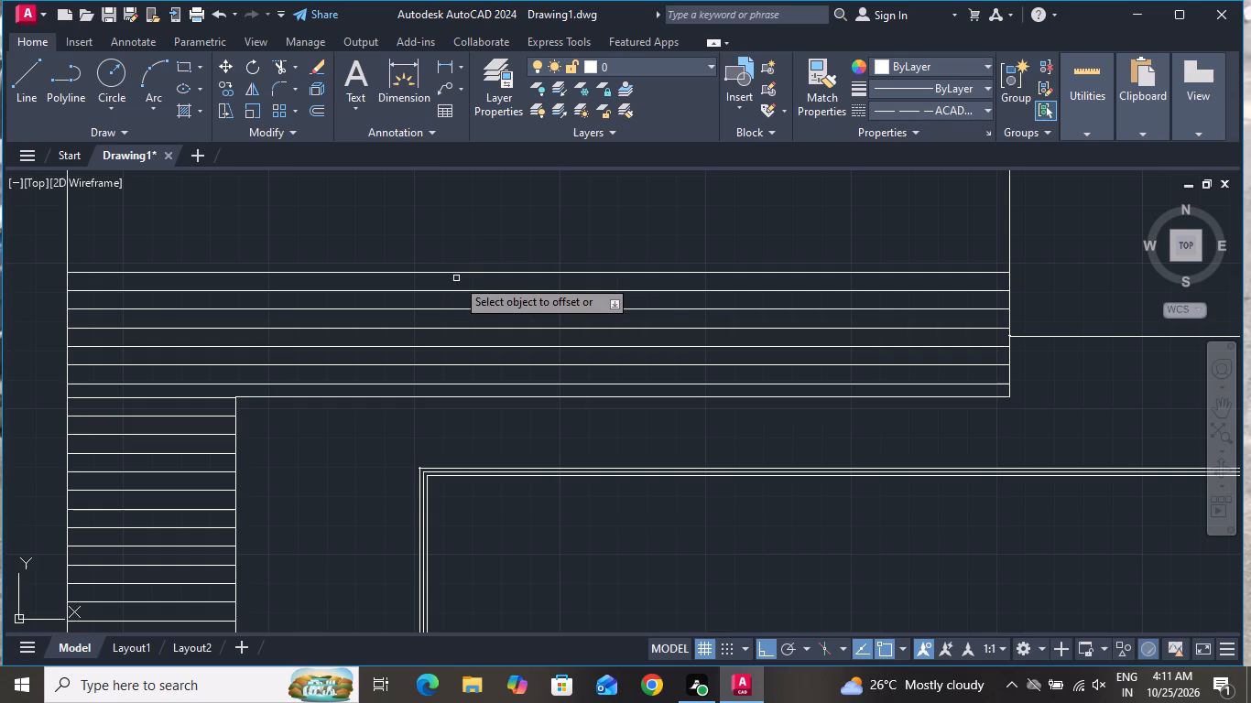
left_click(457, 277)
left_click(459, 274)
left_click(465, 261)
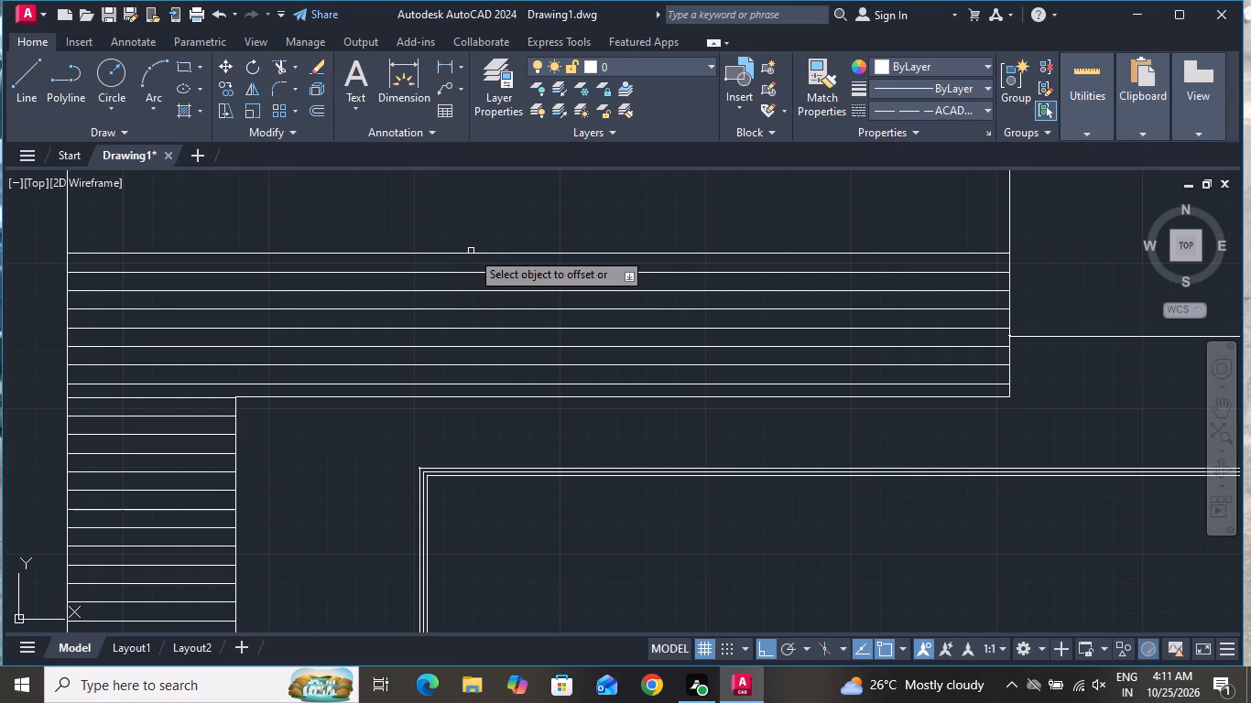
left_click(471, 251)
left_click(481, 238)
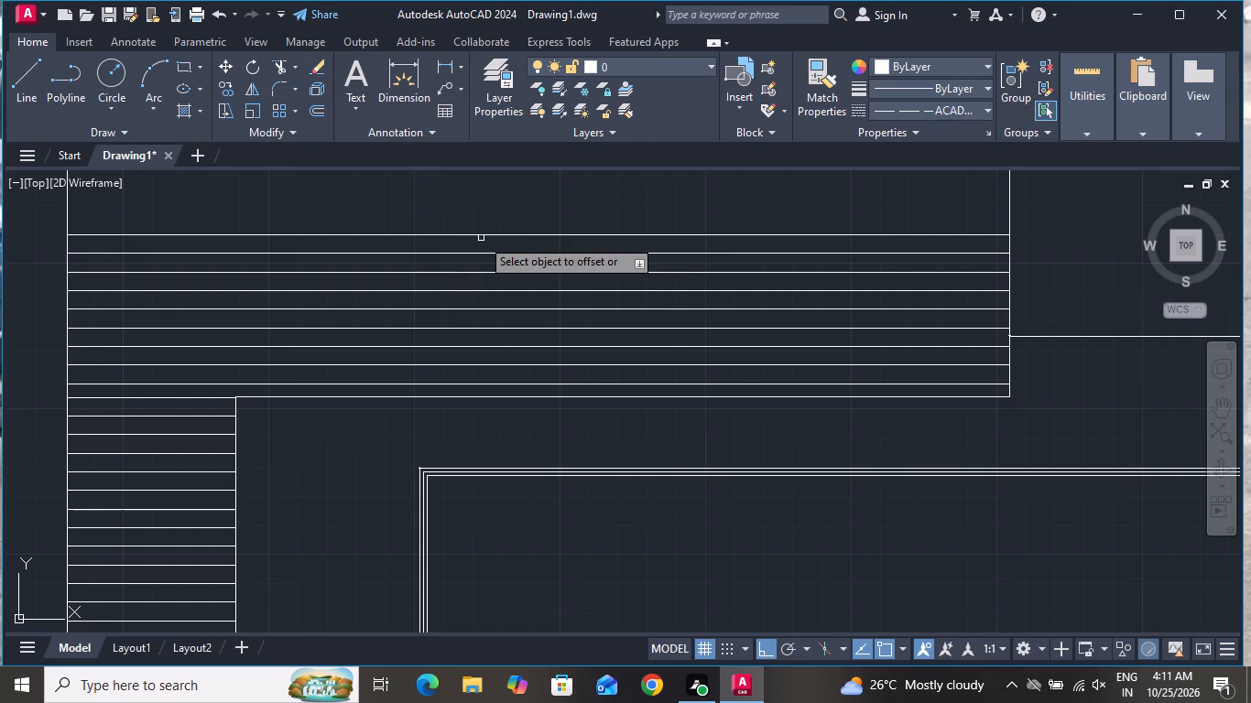
left_click(483, 236)
left_click(498, 211)
Add four further 200 offsets above the topmost cladding line in the wide section.
scroll(535, 435, "down", 3)
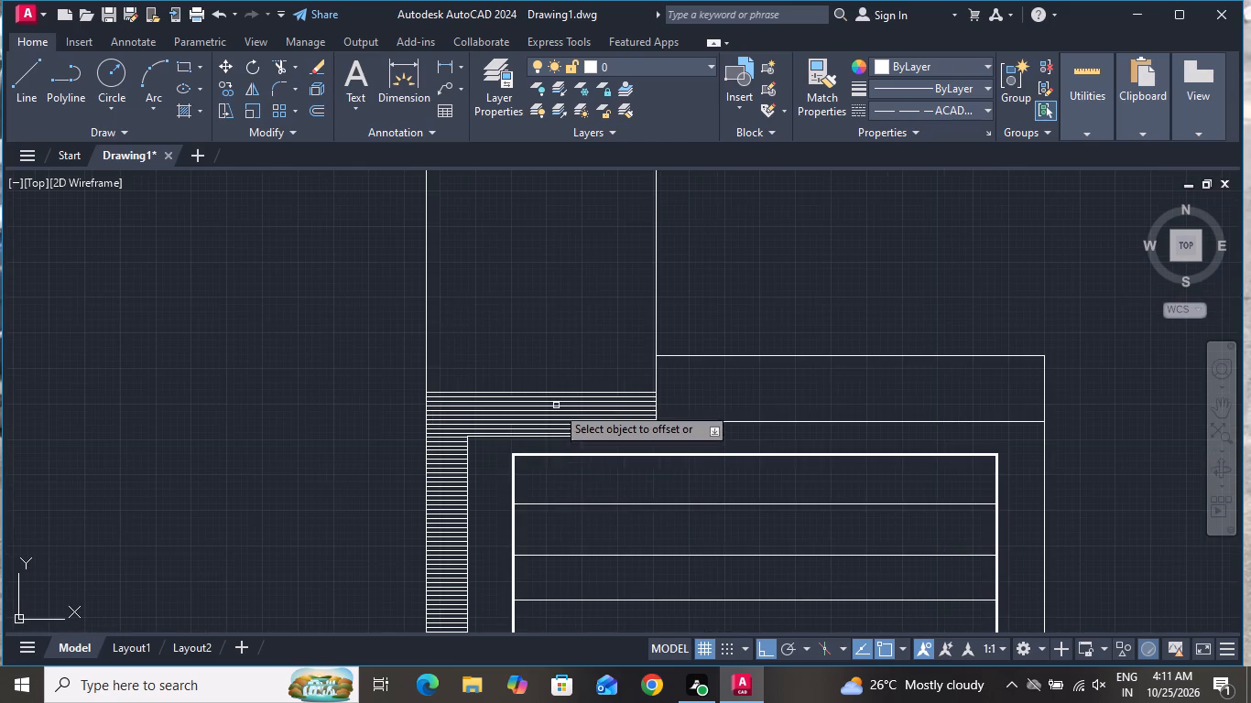
scroll(556, 406, "up", 3)
left_click(573, 361)
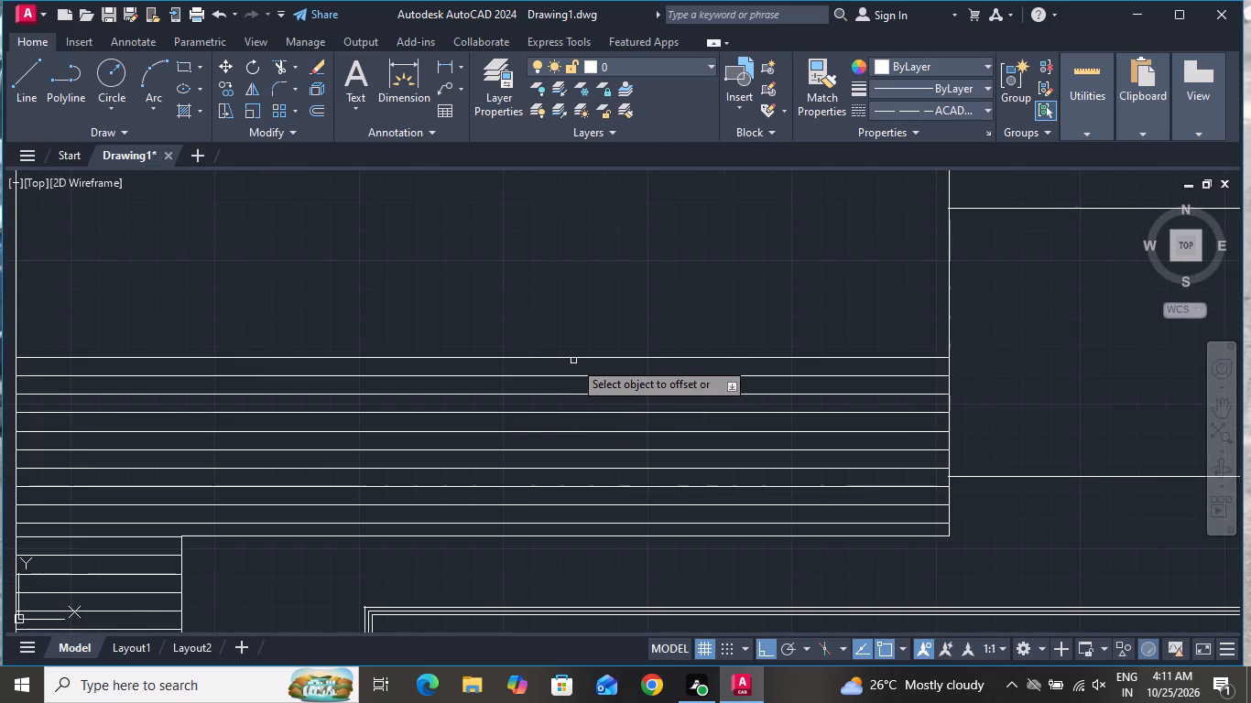
left_click(573, 361)
left_click(578, 355)
left_click(582, 339)
left_click(582, 339)
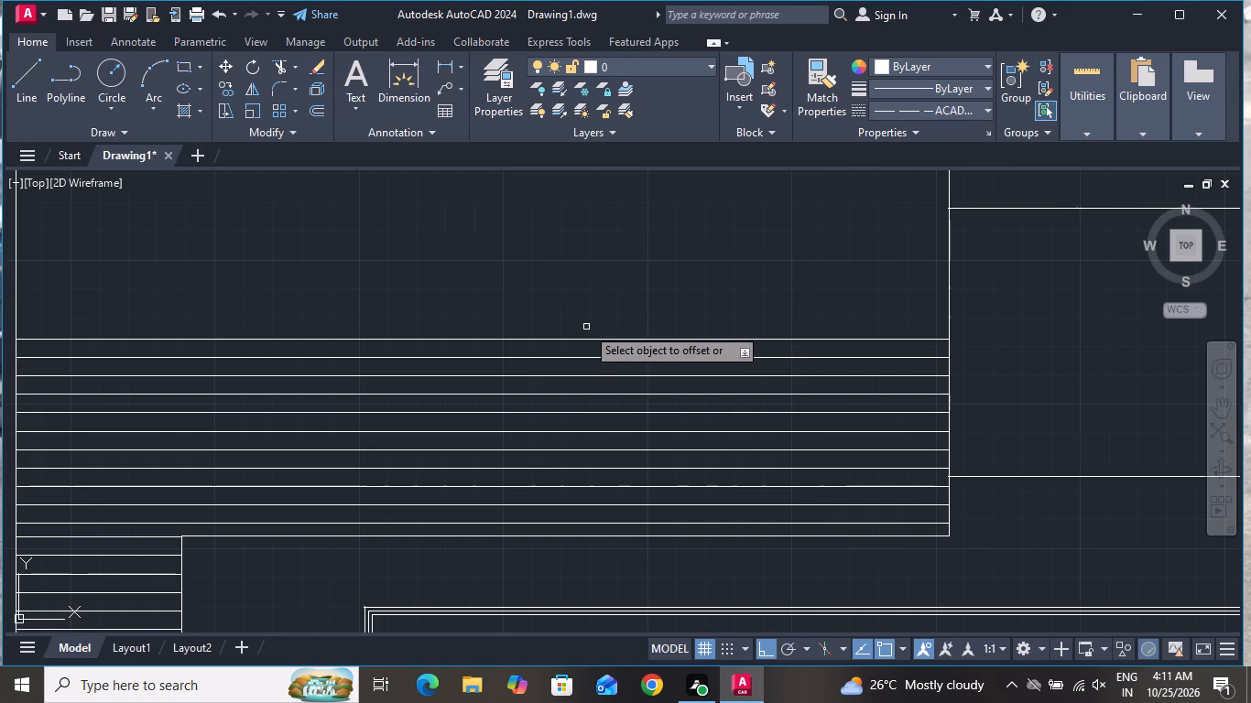
left_click(589, 342)
double_click(593, 339)
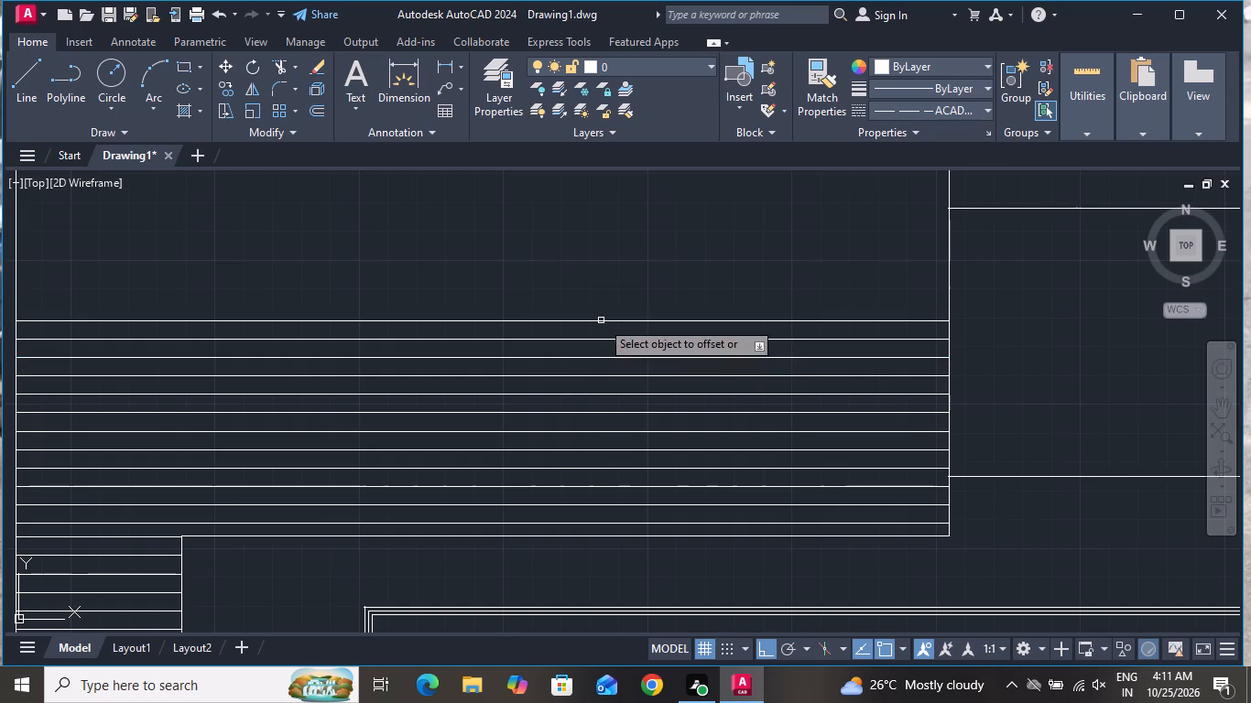
left_click(601, 320)
left_click(621, 288)
left_click(618, 303)
left_click(631, 286)
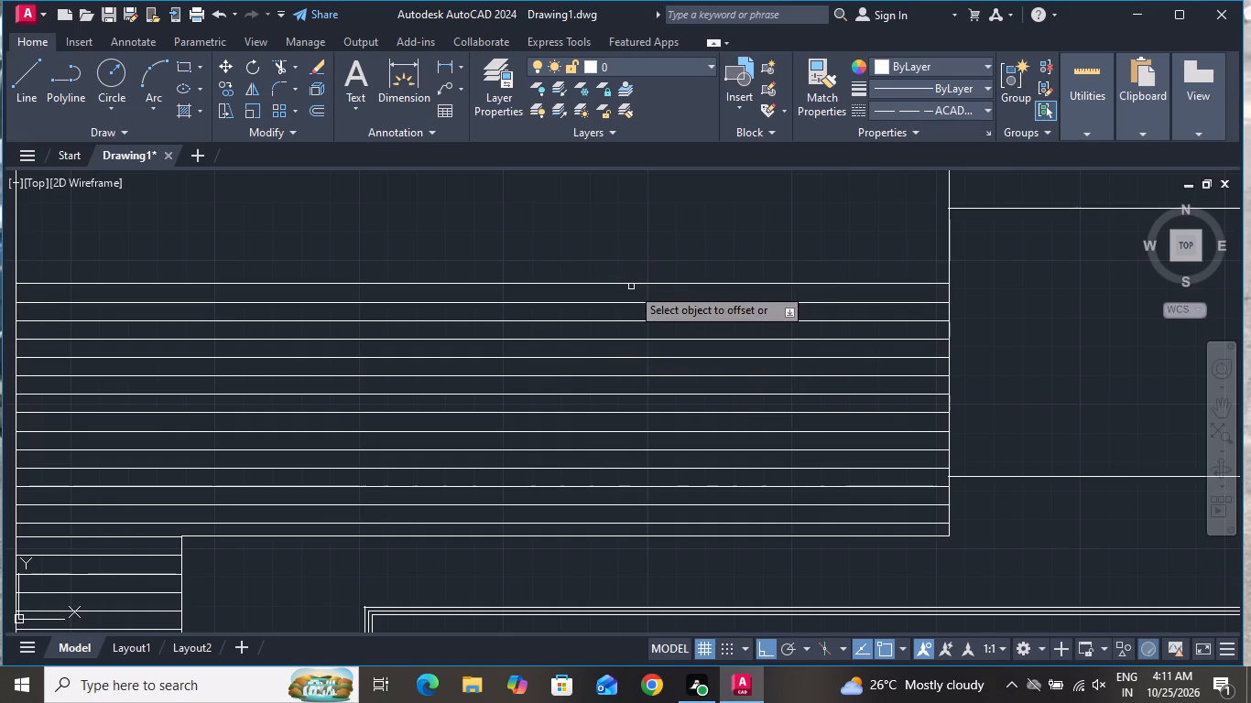
Extend the wide section's cladding upward by four lines at 200 spacing, up to the adjoining roof line's level.
left_click(631, 286)
left_click(637, 273)
left_click(647, 264)
left_click(662, 237)
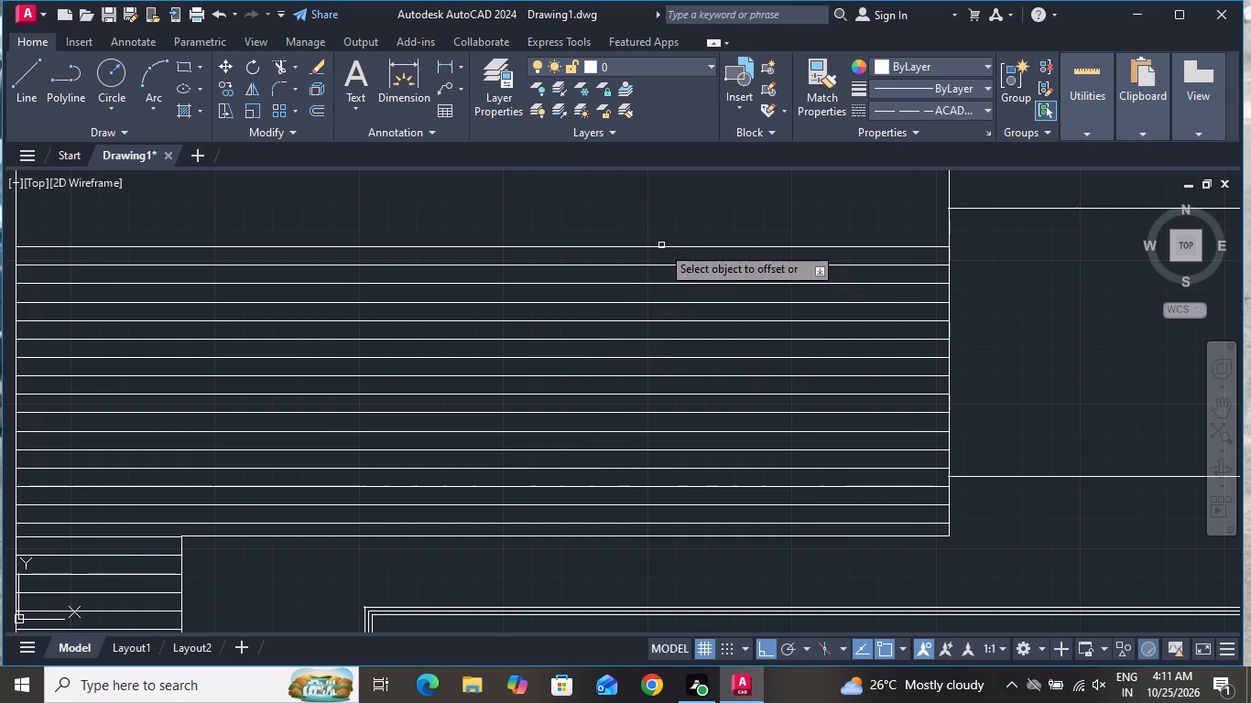
left_click(661, 245)
left_click(667, 236)
scroll(659, 395, "down", 3)
scroll(665, 353, "up", 3)
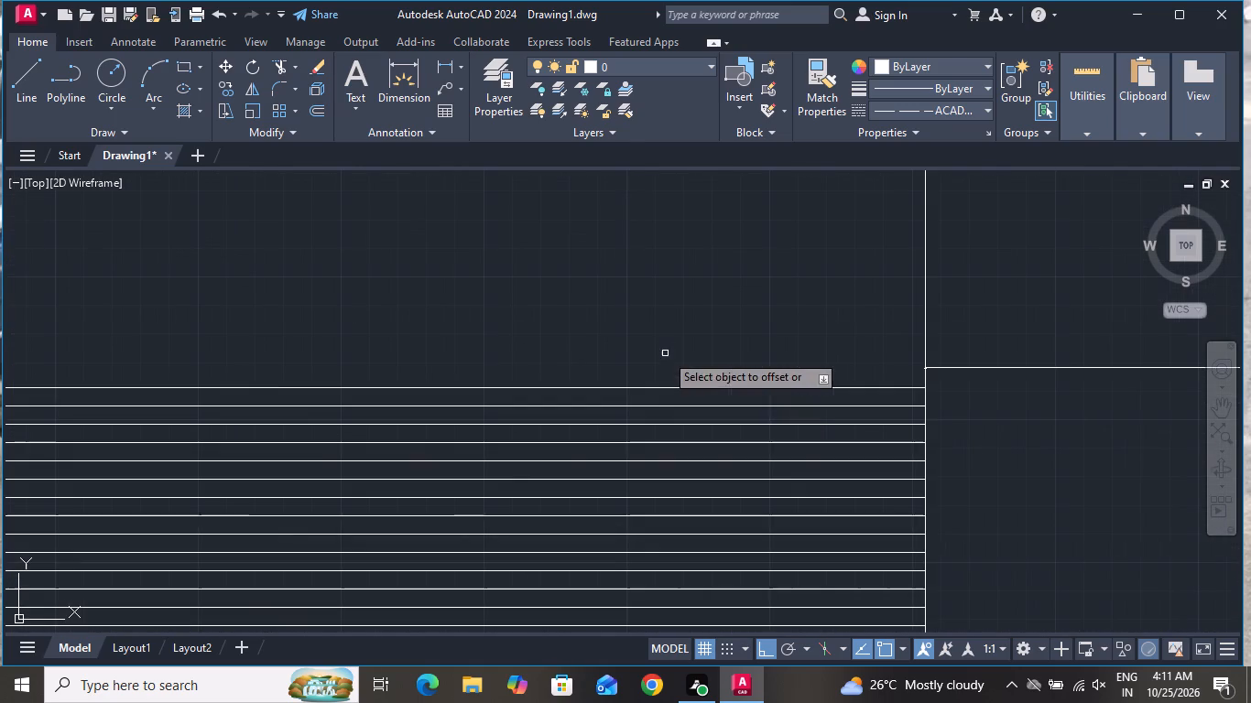
left_click(657, 384)
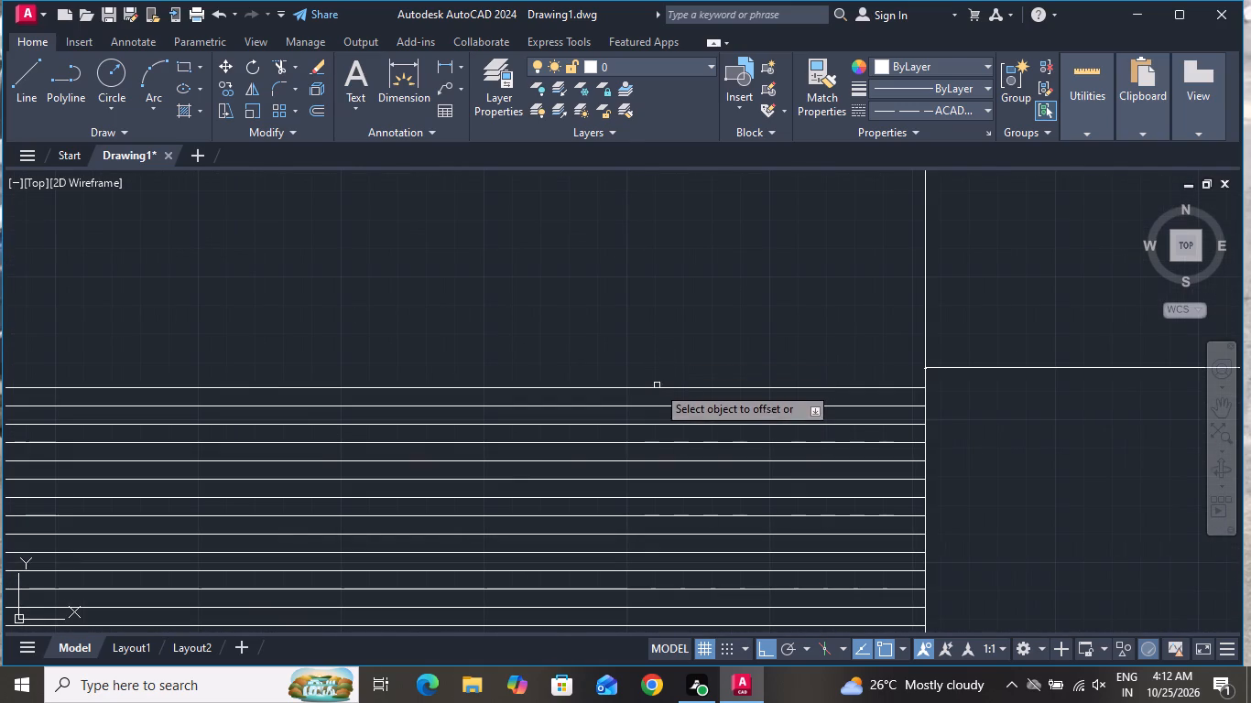
left_click(658, 389)
left_click(664, 360)
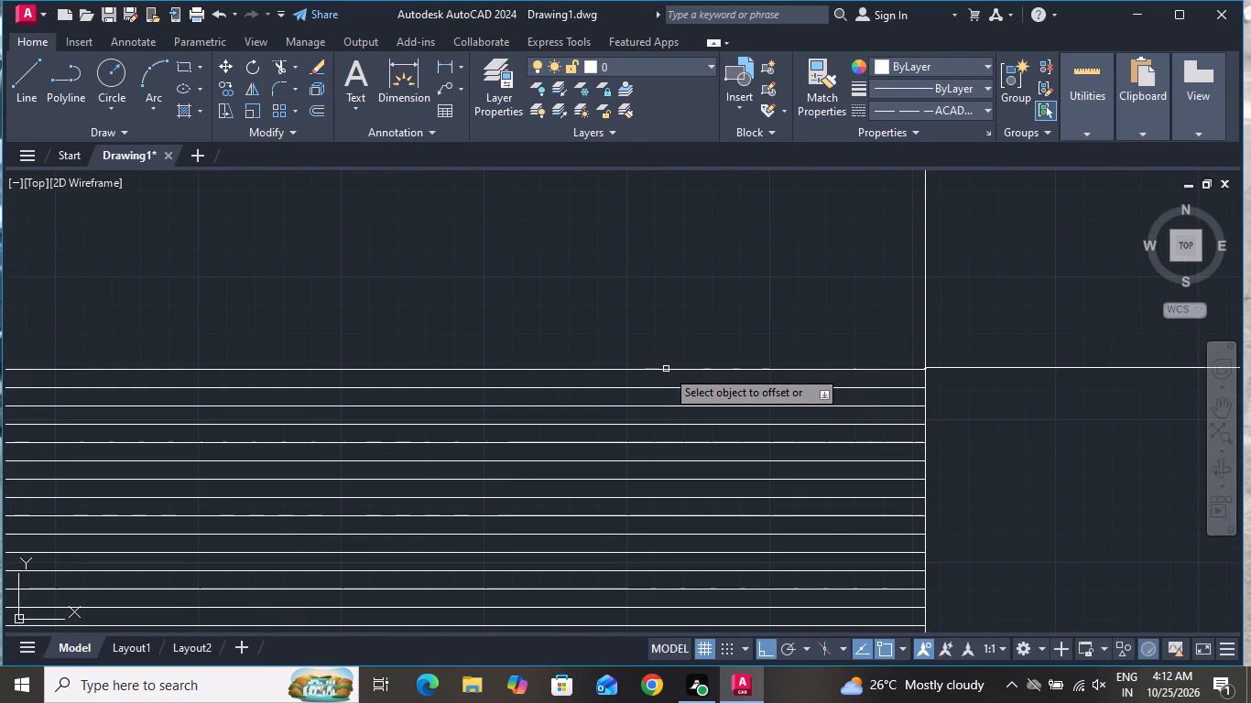
Offset four more cladding lines upward at 200 spacing, carrying the wide section's cladding above the adjoining roof line.
left_click(666, 369)
left_click(671, 342)
left_click(671, 351)
left_click(680, 319)
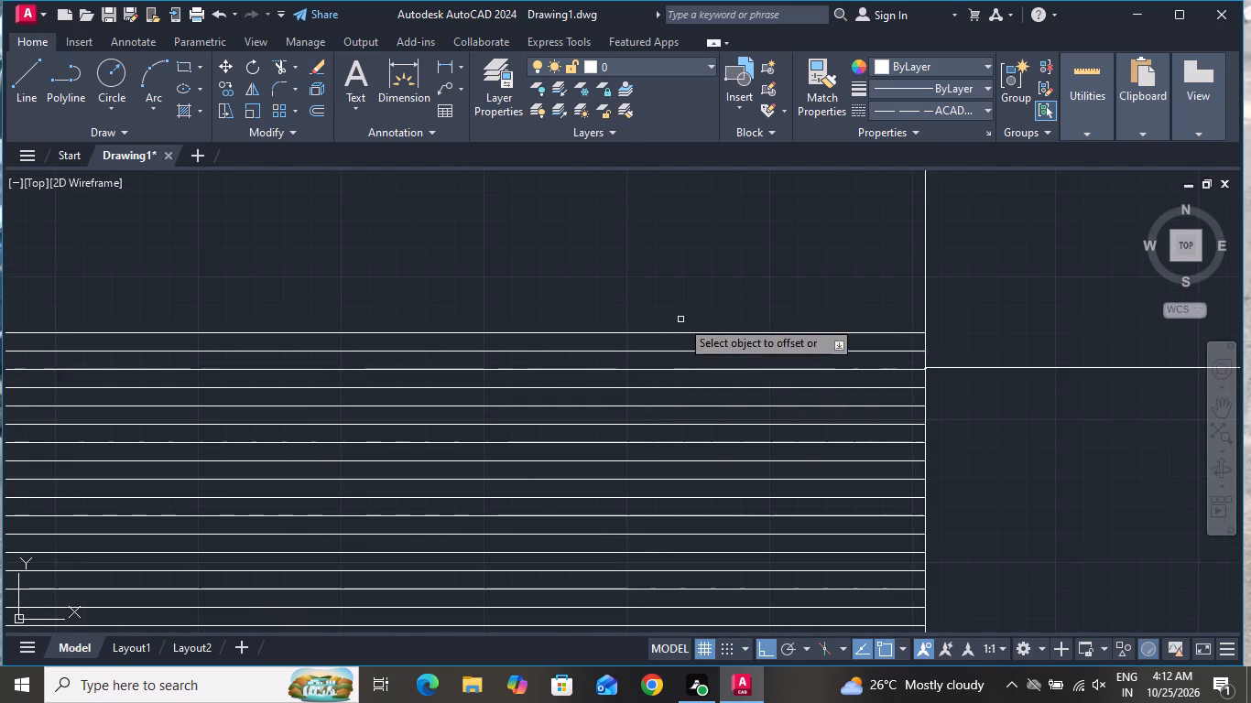
left_click(679, 331)
left_click(683, 309)
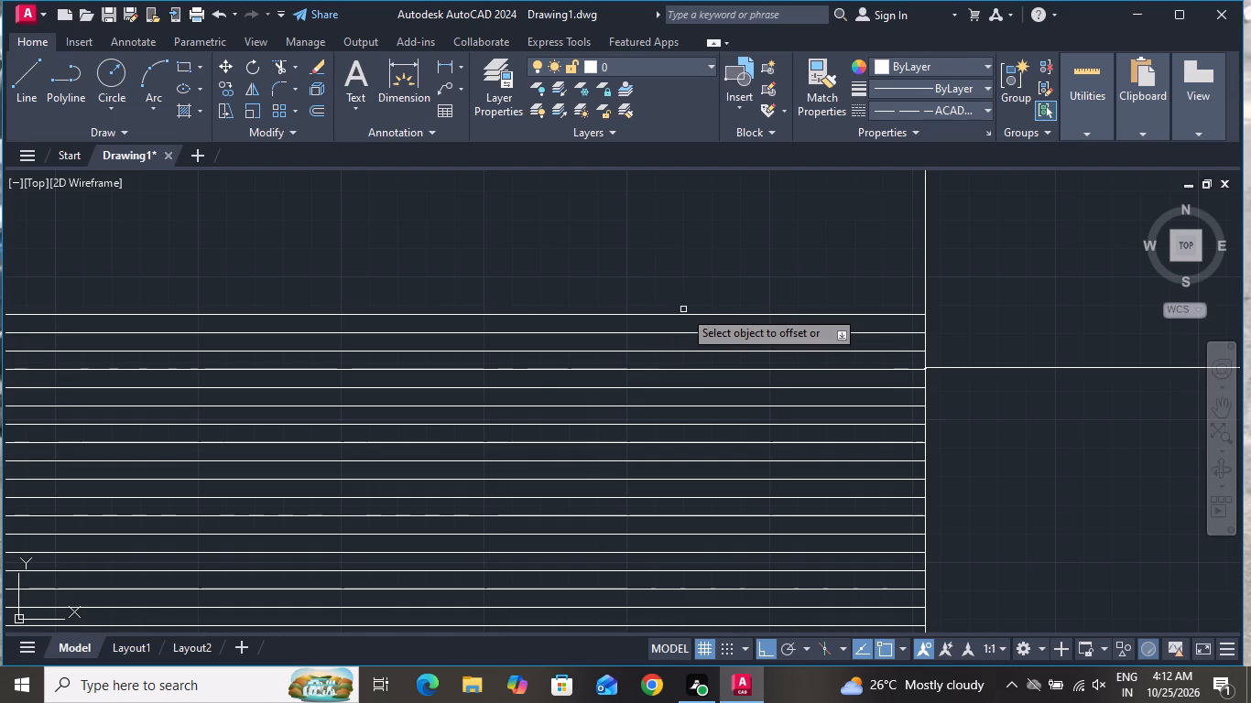
left_click(683, 313)
left_click(688, 301)
Add four more horizontal cladding lines between the wide section's verticals, each 200 above the previous one.
scroll(678, 398, "down", 3)
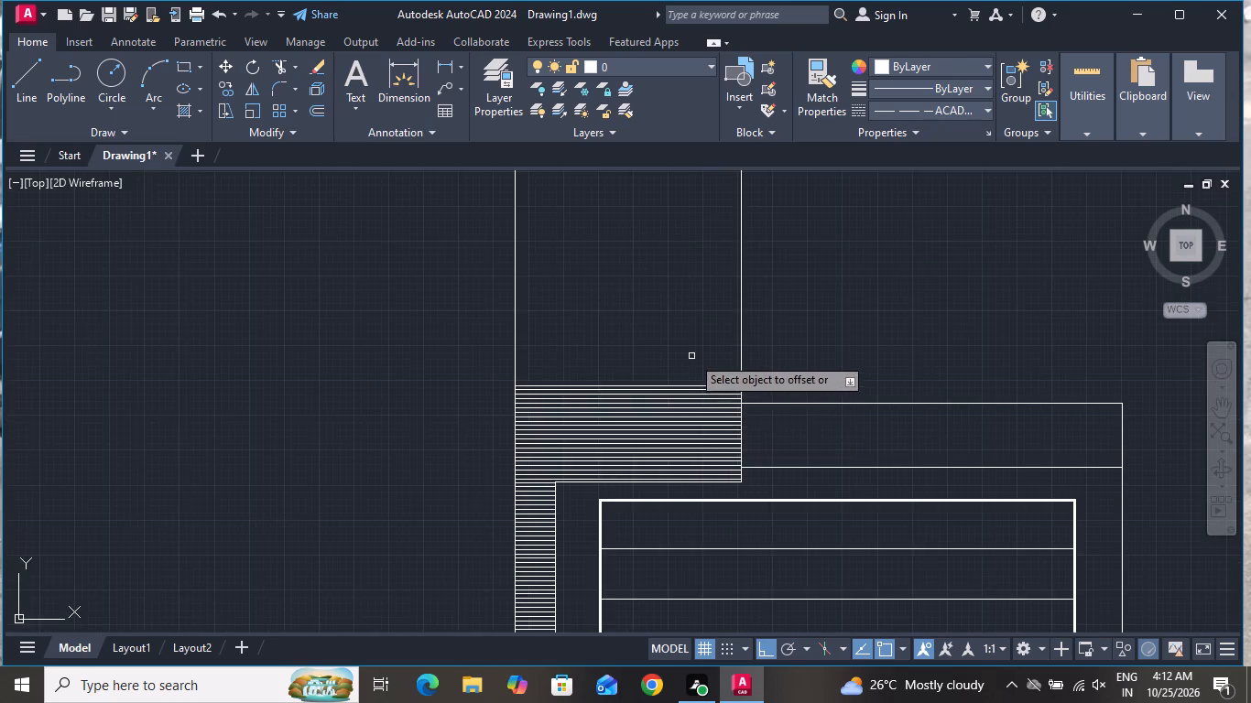
scroll(692, 350, "up", 3)
scroll(688, 497, "up", 1)
left_click(692, 492)
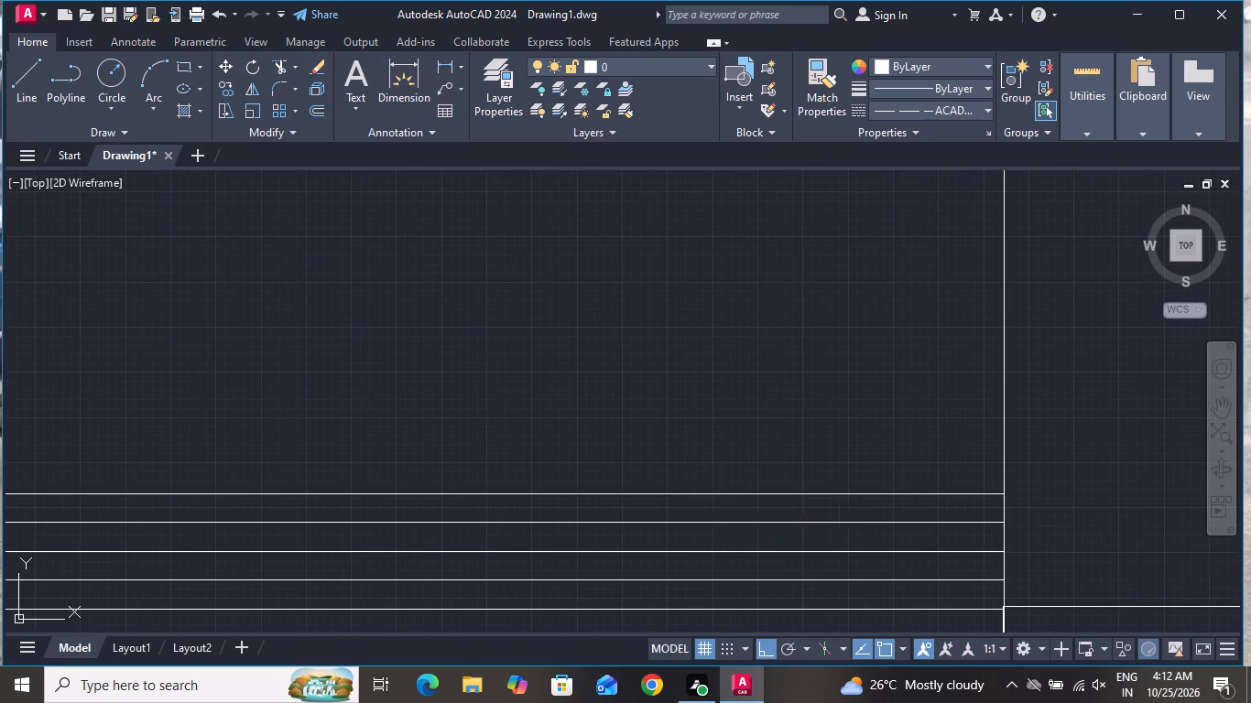
left_click(702, 450)
left_click(702, 467)
left_click(711, 432)
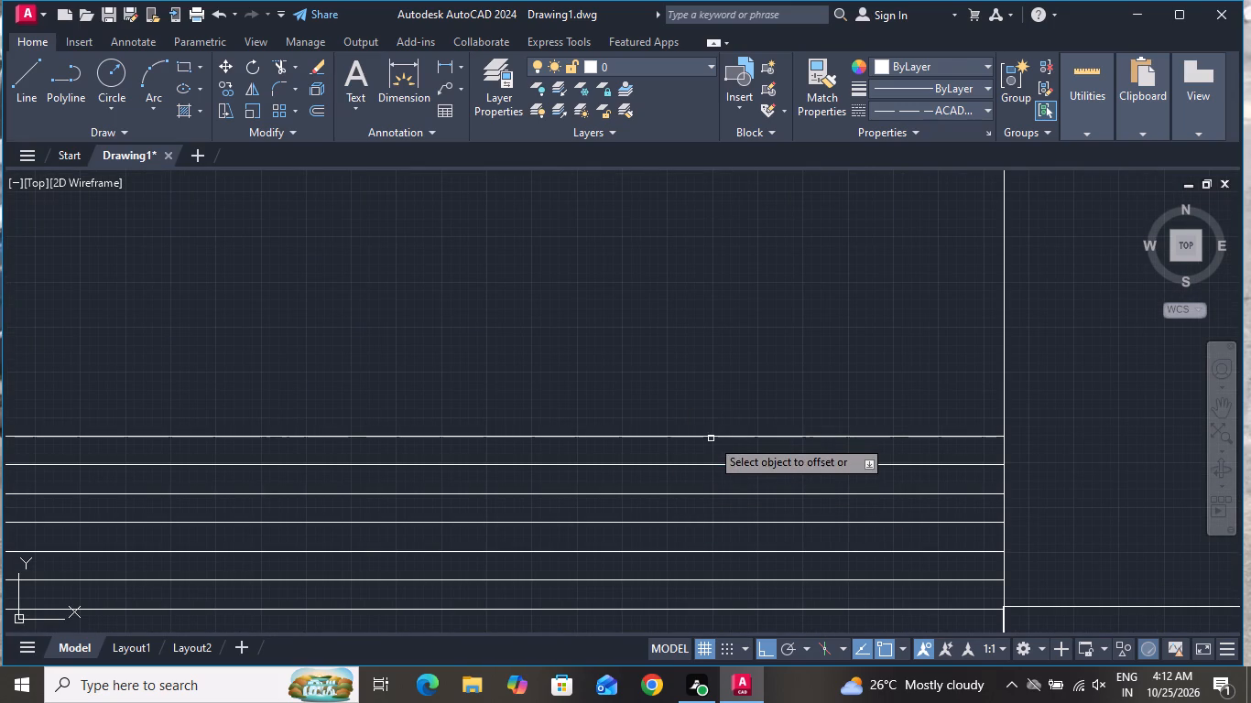
left_click(711, 438)
left_click(733, 398)
left_click(731, 406)
left_click(737, 375)
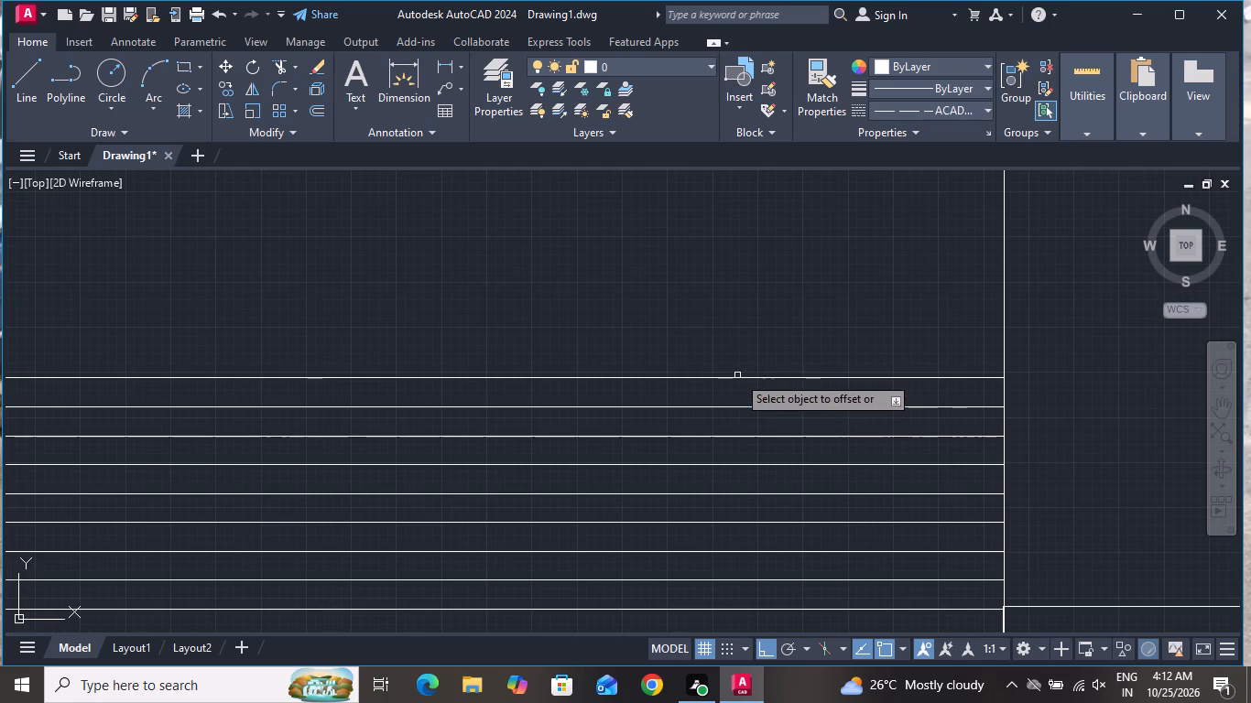
Continue the wide section's cladding with another four lines offset upward at 200 spacing.
left_click(737, 379)
left_click(744, 365)
left_click(750, 347)
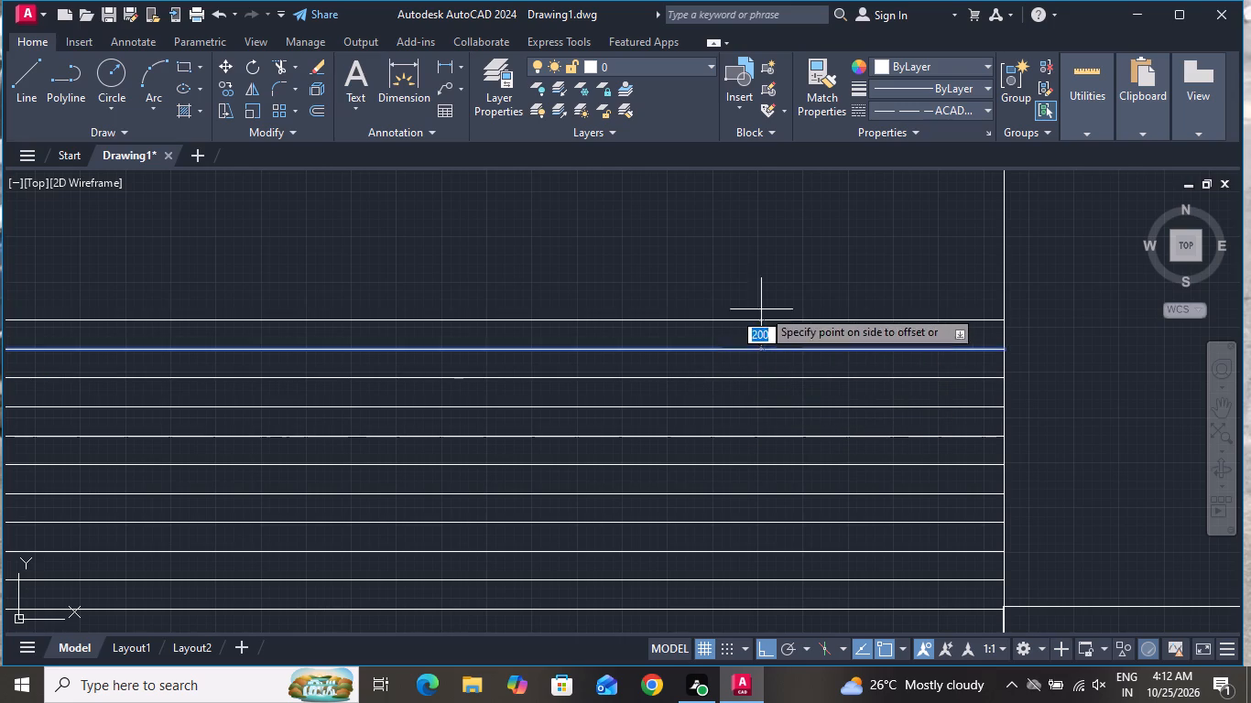
left_click(762, 308)
left_click(765, 321)
left_click(772, 303)
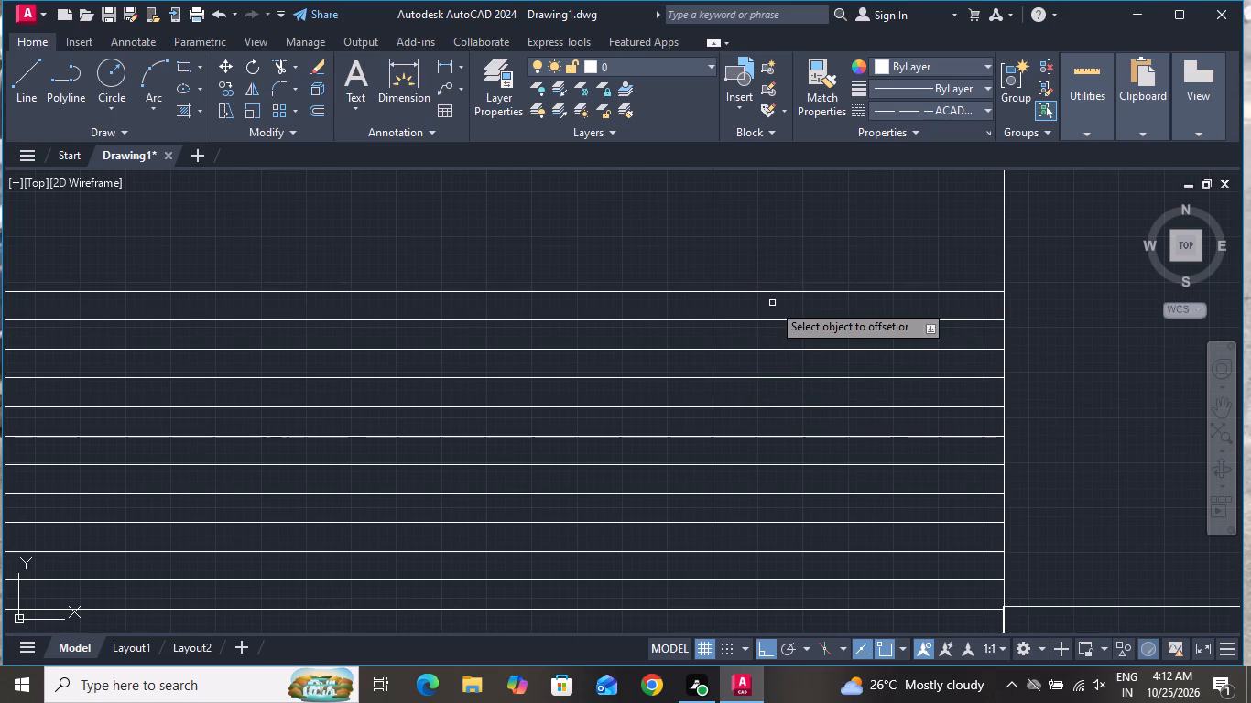
left_click(773, 296)
left_click(775, 289)
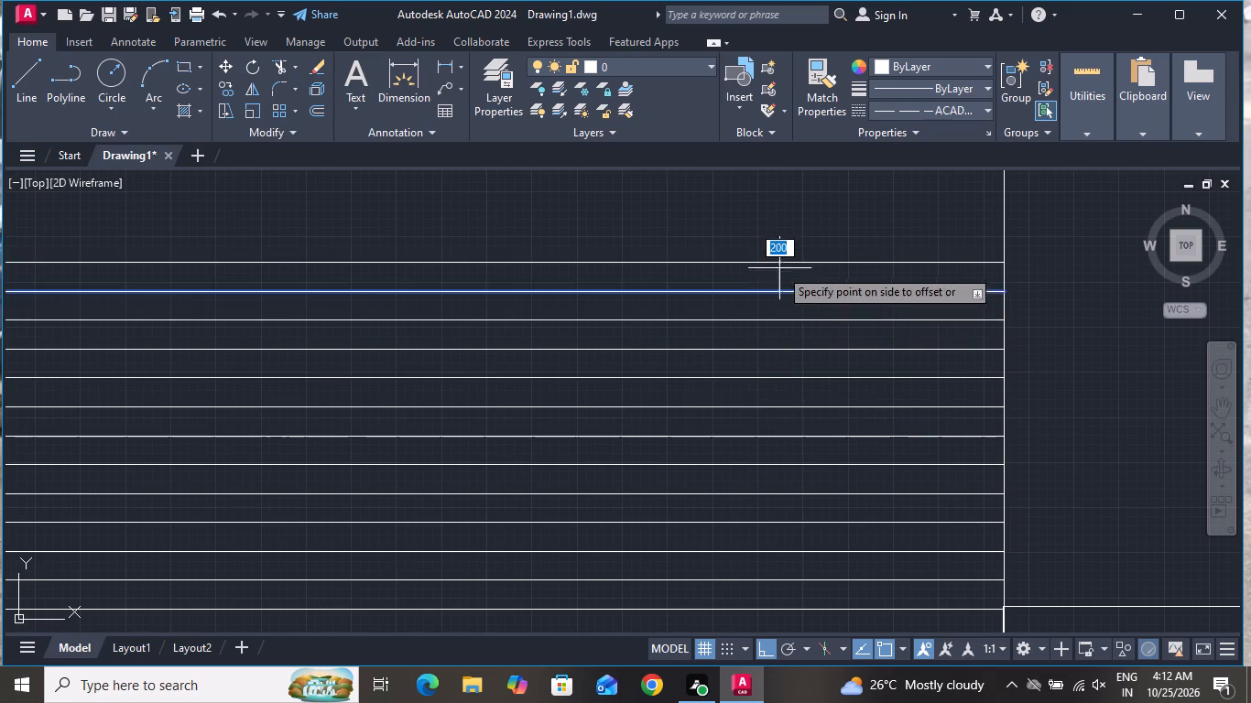
left_click(781, 263)
scroll(835, 510, "down", 3)
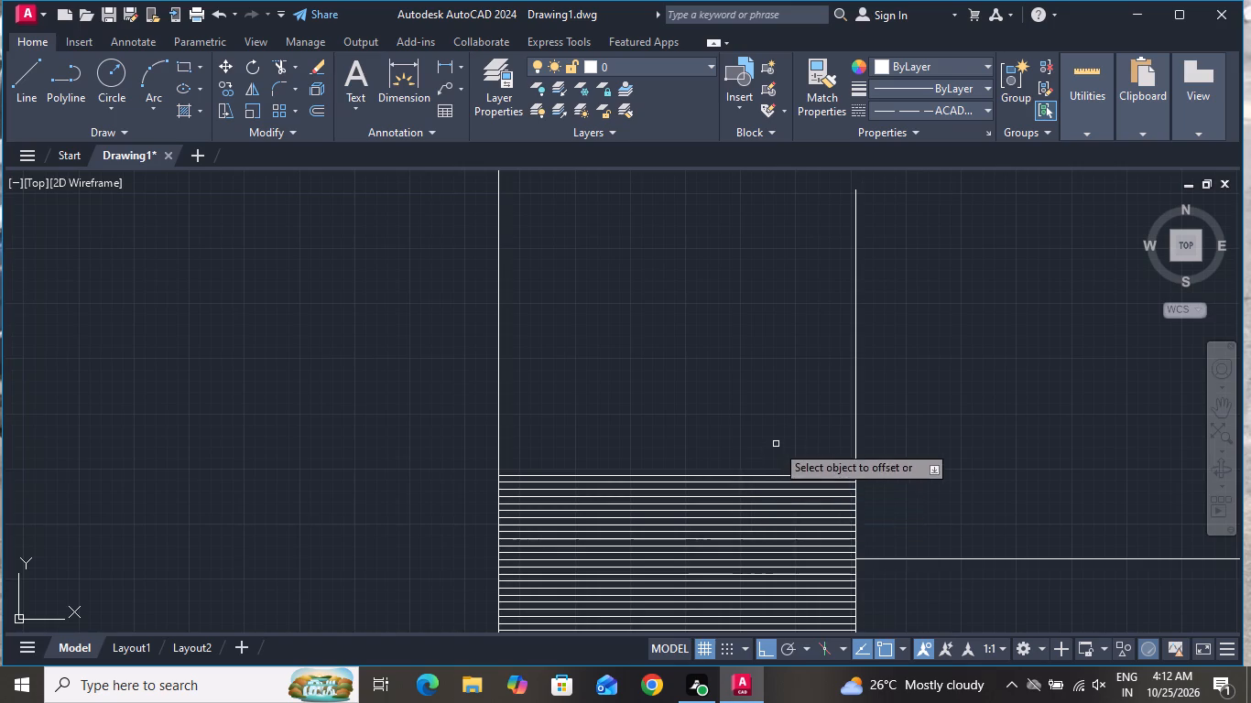
Offset the wide section's top cladding line upward five more times at 200 spacing.
scroll(785, 436, "up", 2)
scroll(798, 546, "up", 1)
left_click(799, 538)
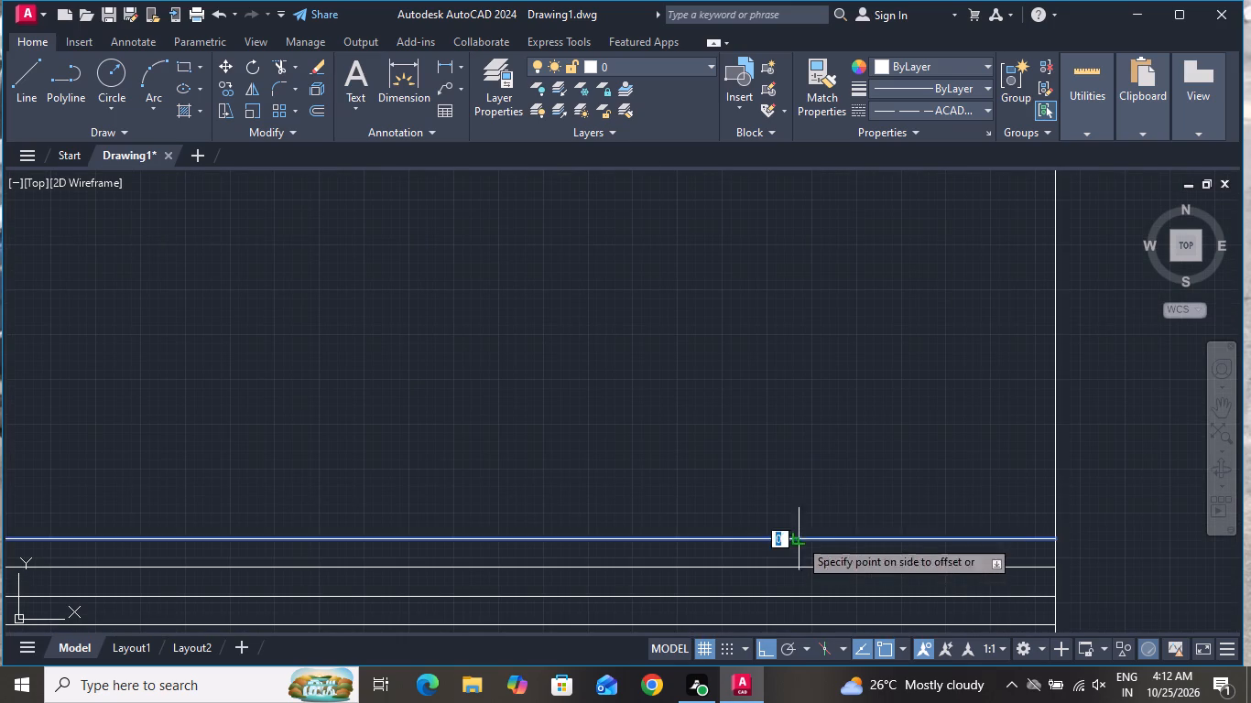
left_click(825, 492)
left_click(807, 507)
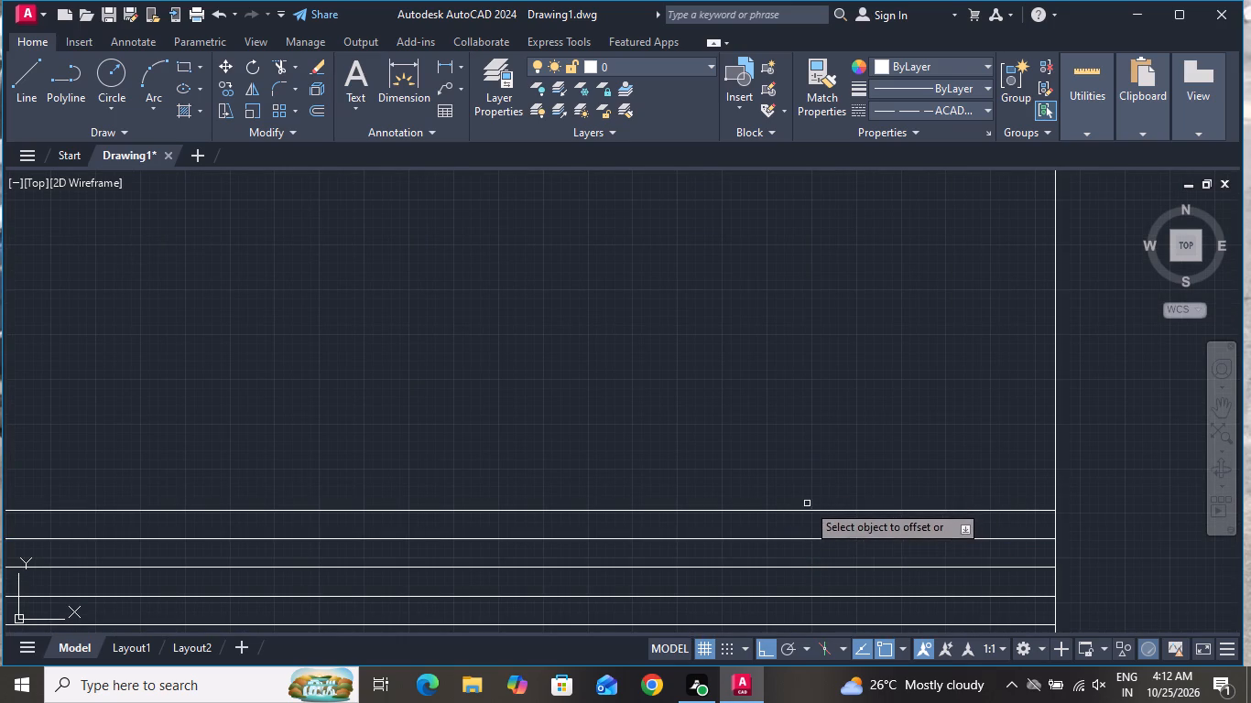
left_click(805, 513)
left_click(820, 470)
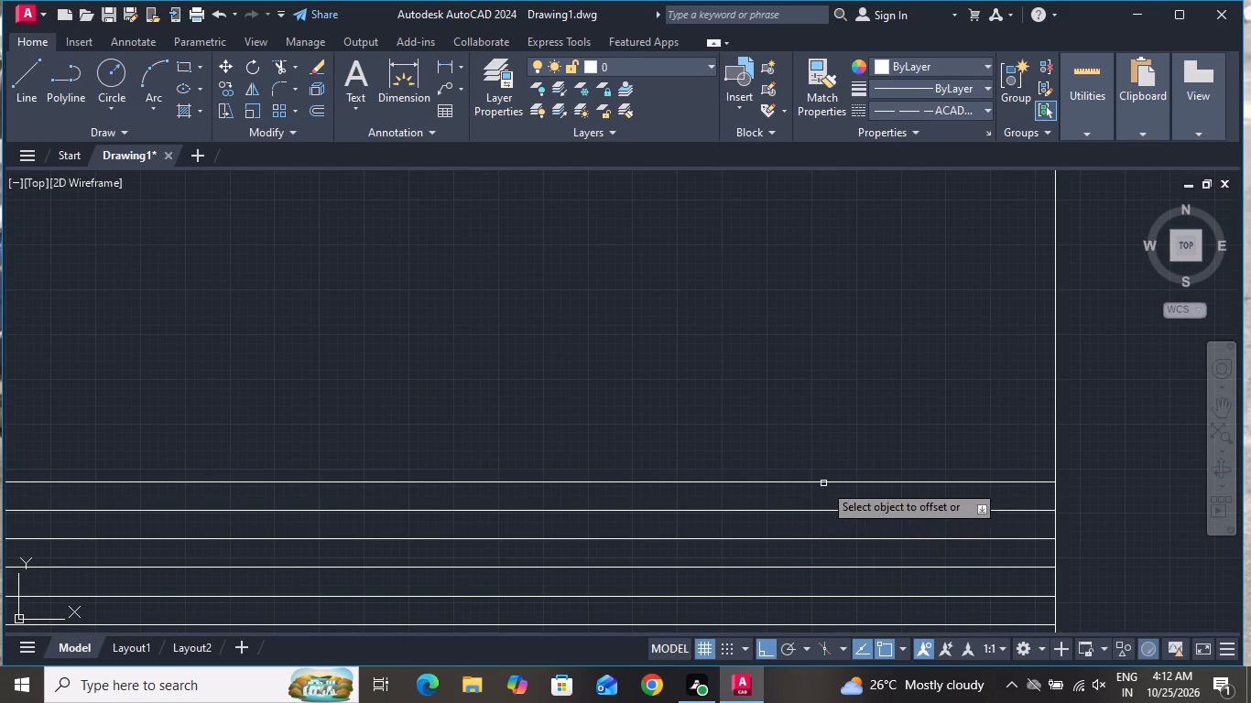
left_click(823, 483)
left_click(835, 450)
left_click(841, 455)
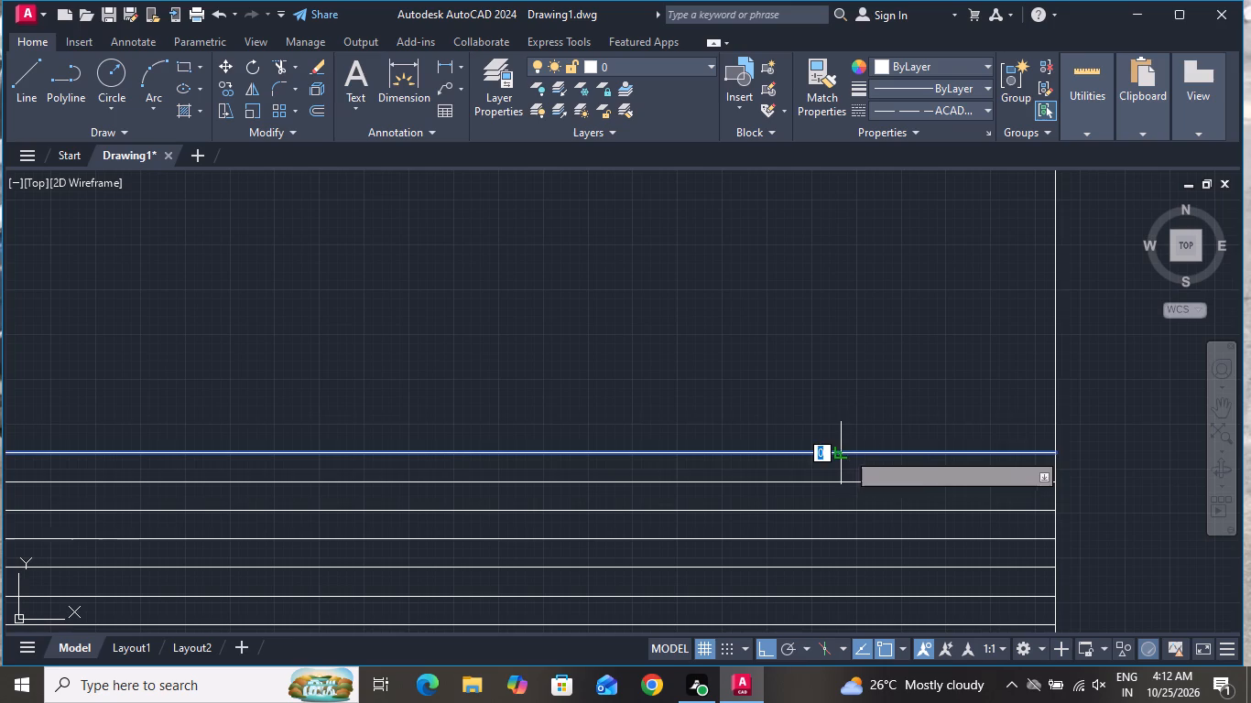
left_click(846, 418)
left_click(840, 425)
left_click(842, 412)
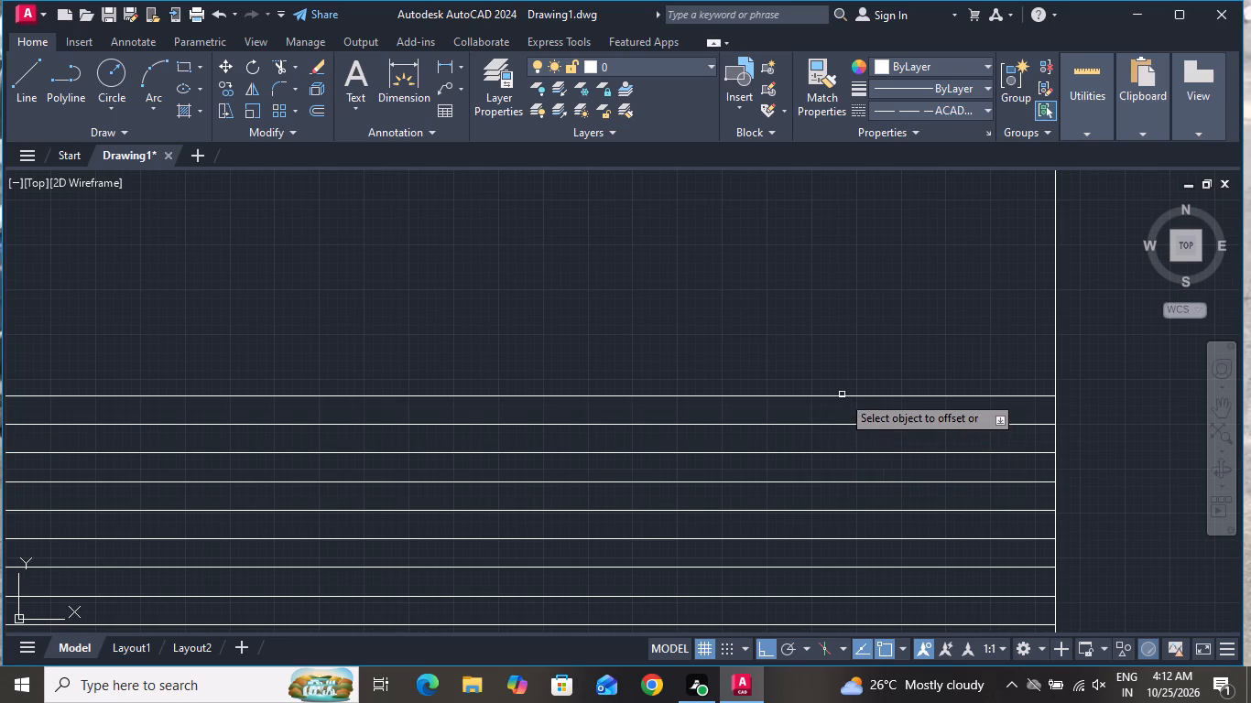
Add four more horizontal cladding lines above the wide section's current top line, each 200 apart.
left_click(842, 395)
left_click(849, 371)
left_click(850, 365)
left_click(851, 349)
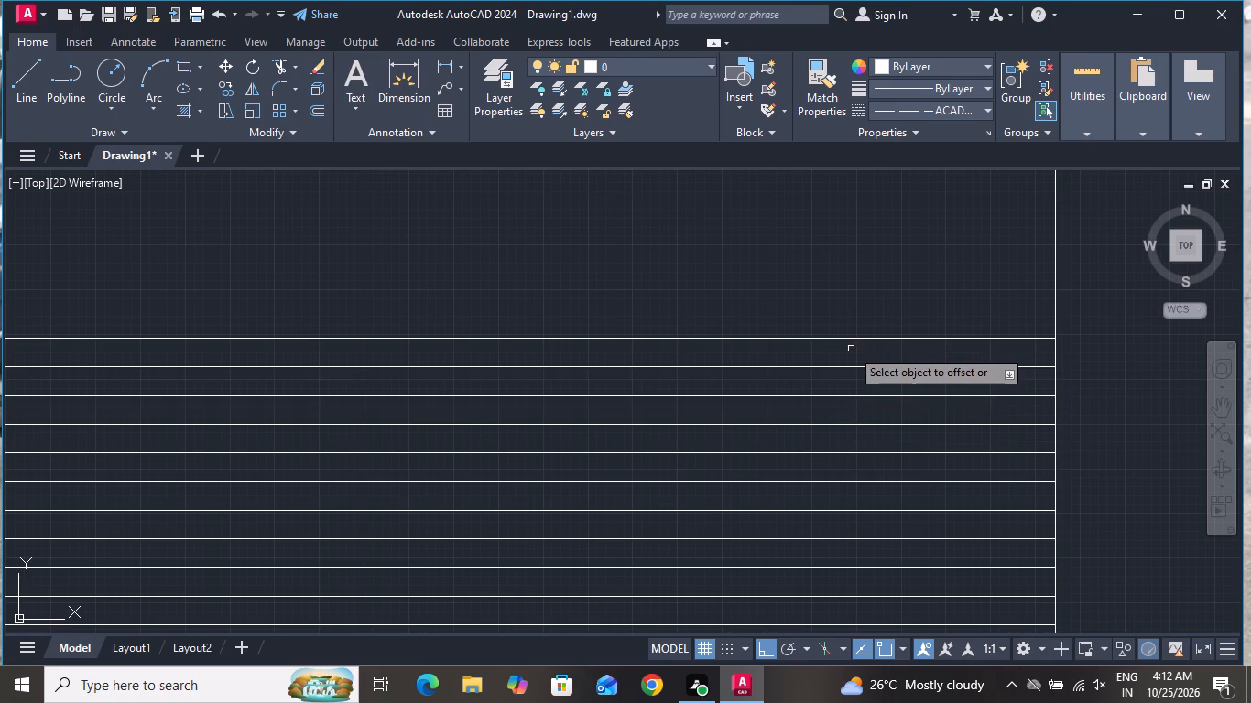
left_click(851, 340)
left_click(854, 315)
left_click(858, 311)
left_click(863, 289)
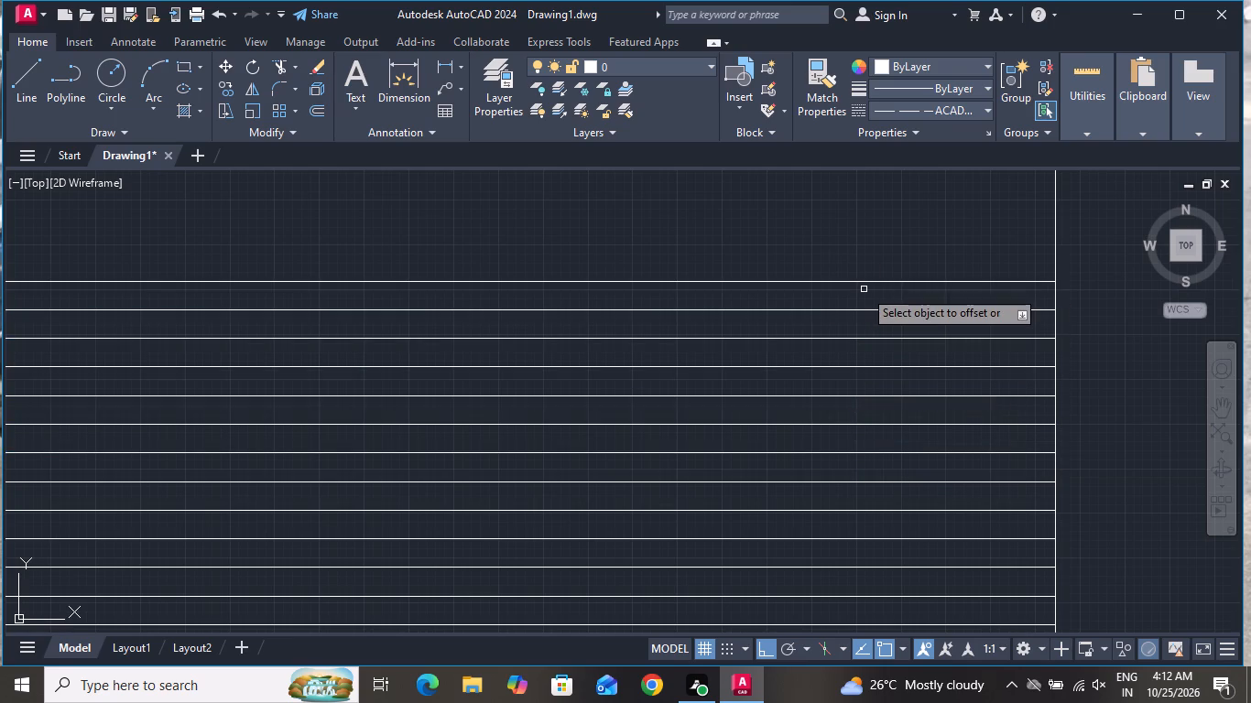
Extend the wide section's cladding upward by three more lines at 200 spacing.
left_click(865, 282)
left_click(876, 253)
left_click(876, 253)
left_click(889, 230)
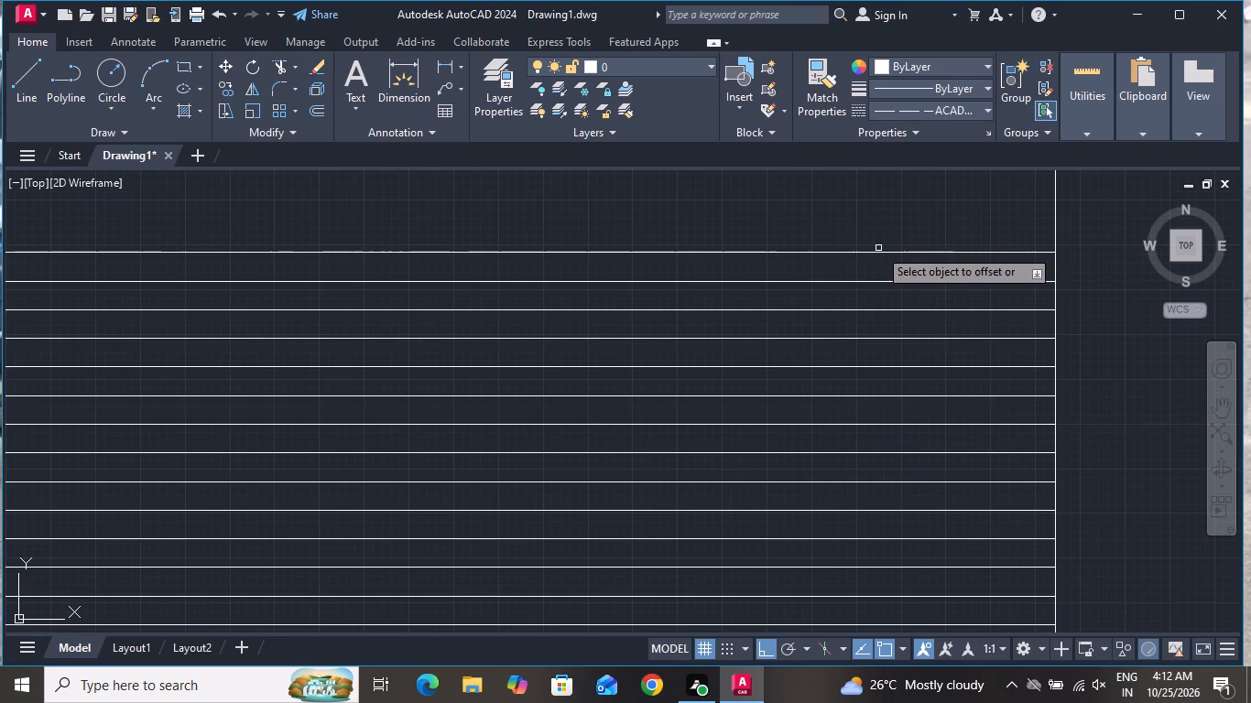
left_click(878, 251)
left_click(884, 228)
left_click(887, 224)
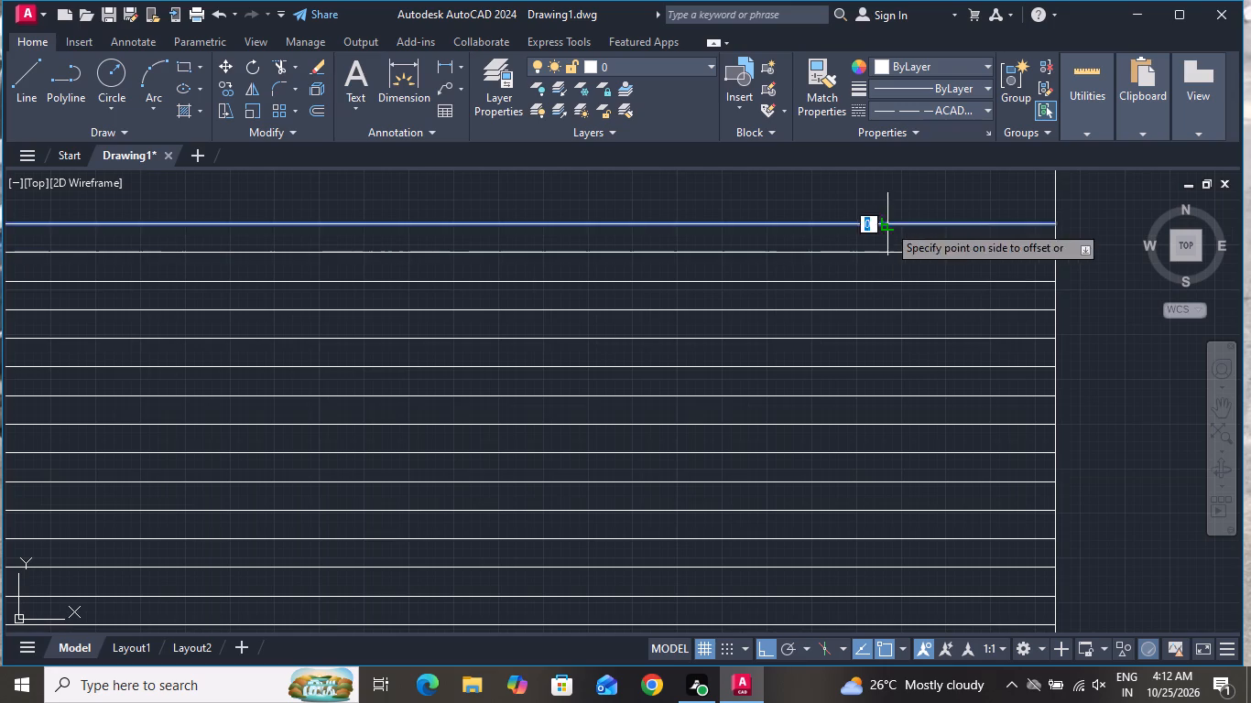
left_click(904, 200)
Offset four more cladding lines upward between the wide section's verticals at 200 spacing.
scroll(844, 427, "down", 3)
scroll(854, 351, "up", 3)
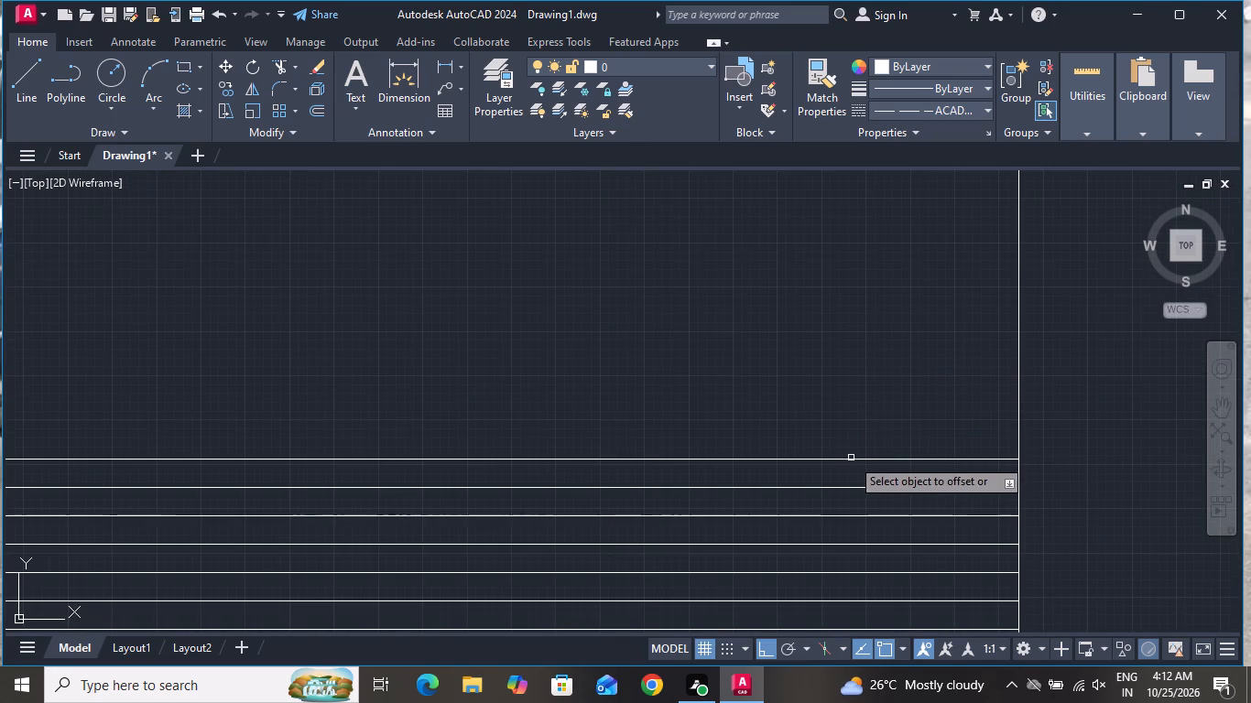
left_click(850, 460)
left_click(867, 412)
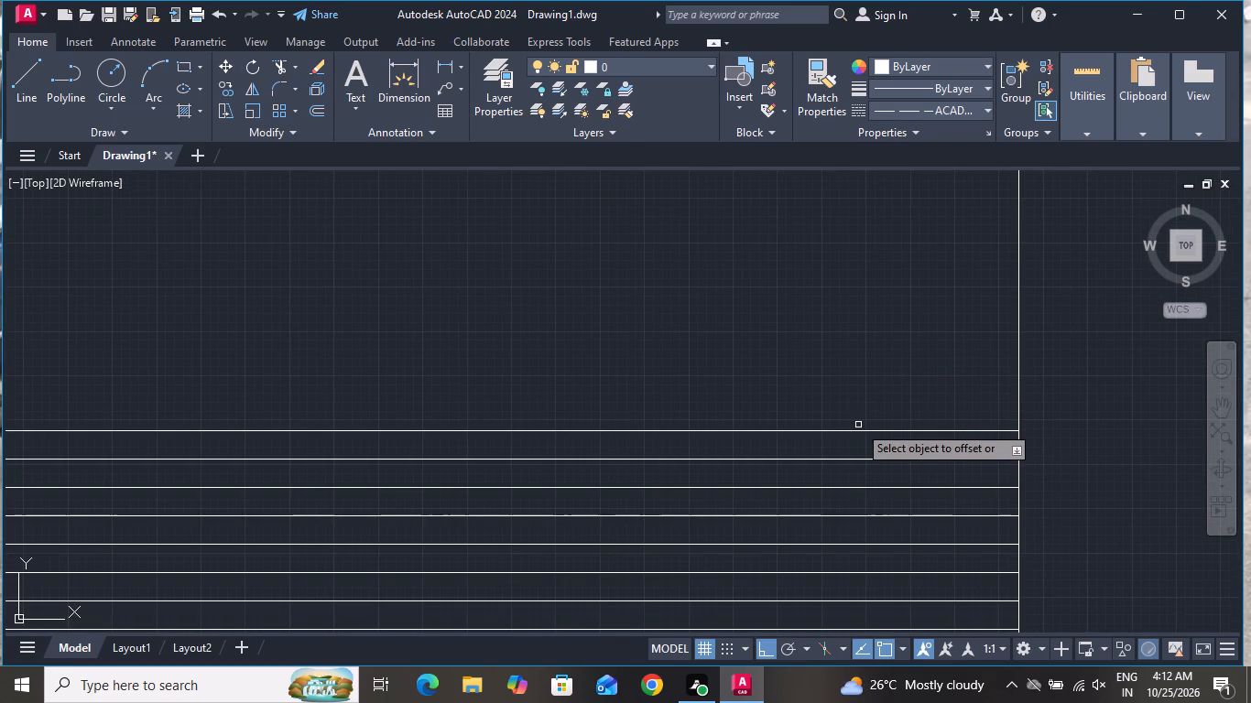
left_click(855, 435)
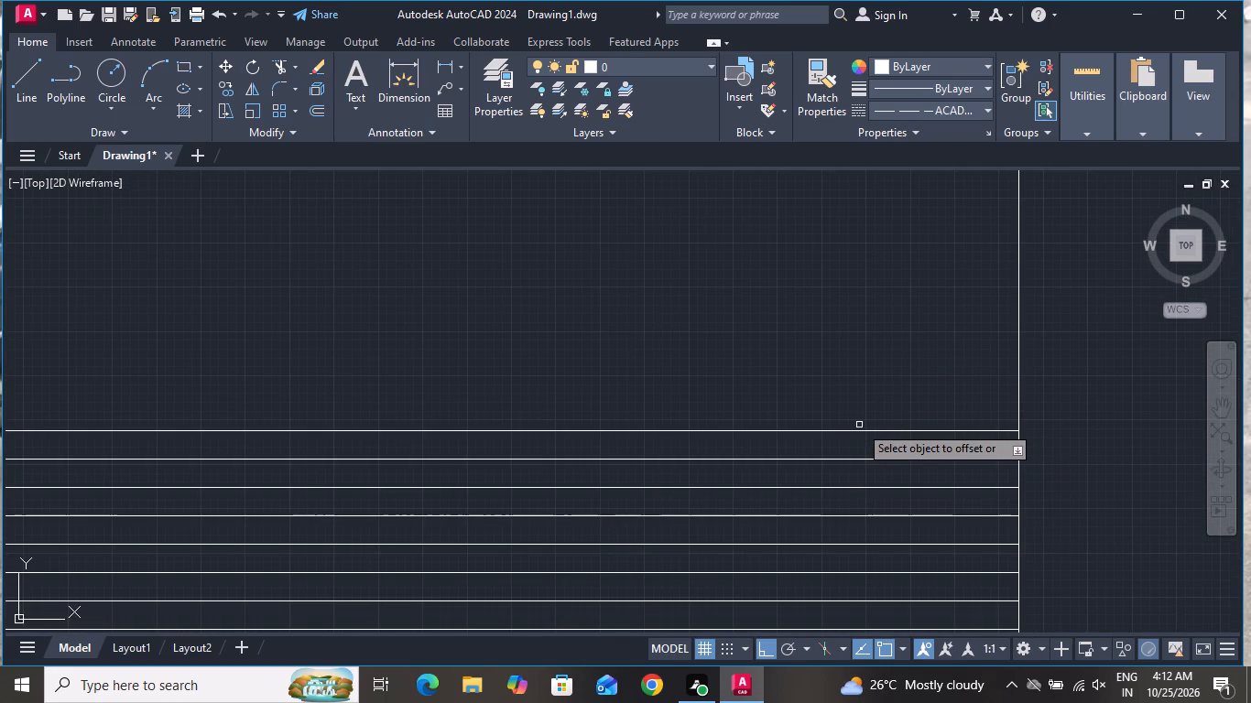
left_click(857, 432)
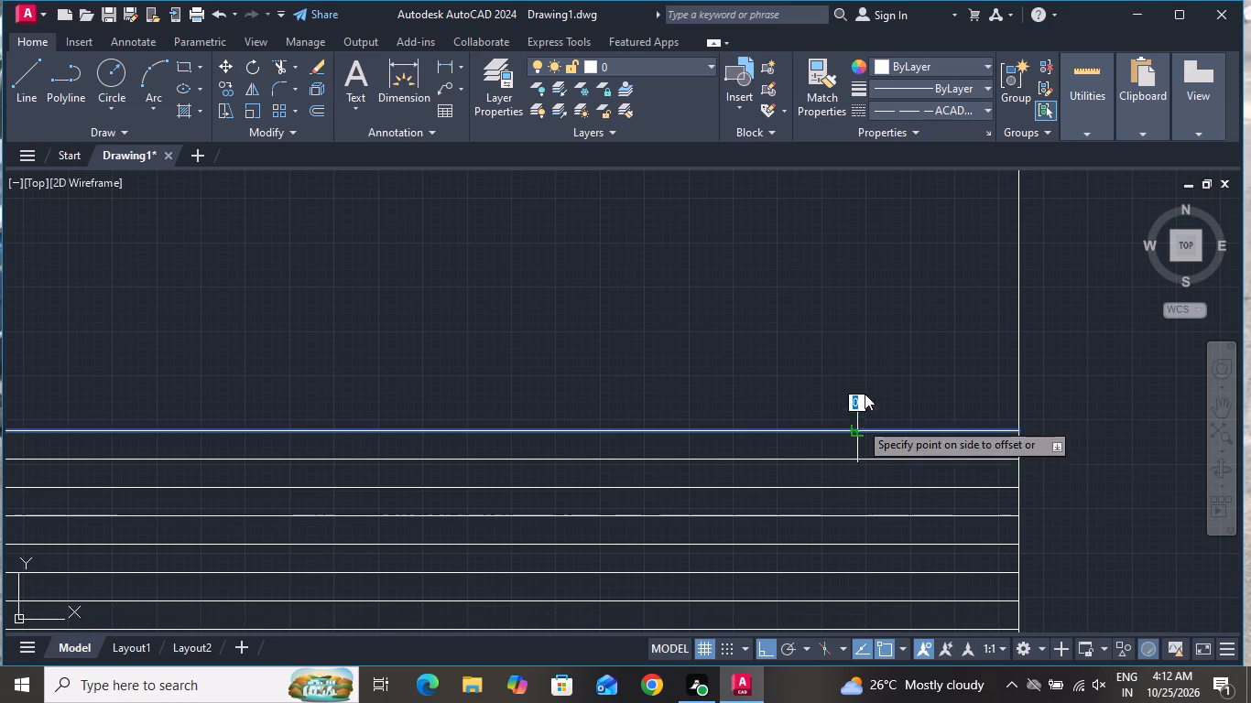
left_click(865, 392)
left_click(857, 403)
left_click(865, 373)
left_click(864, 375)
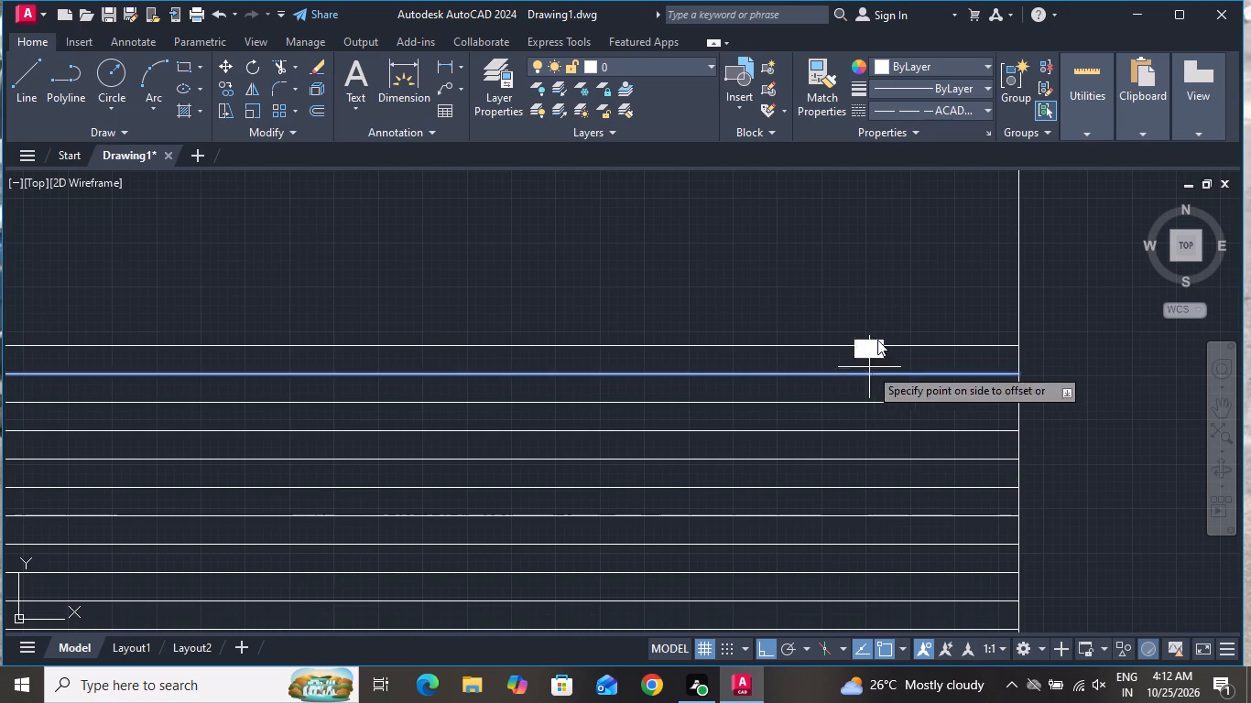
left_click(880, 337)
Continue the wide section's cladding with four further lines, each offset 200 above the previous one.
left_click(876, 348)
left_click(881, 330)
left_click(883, 319)
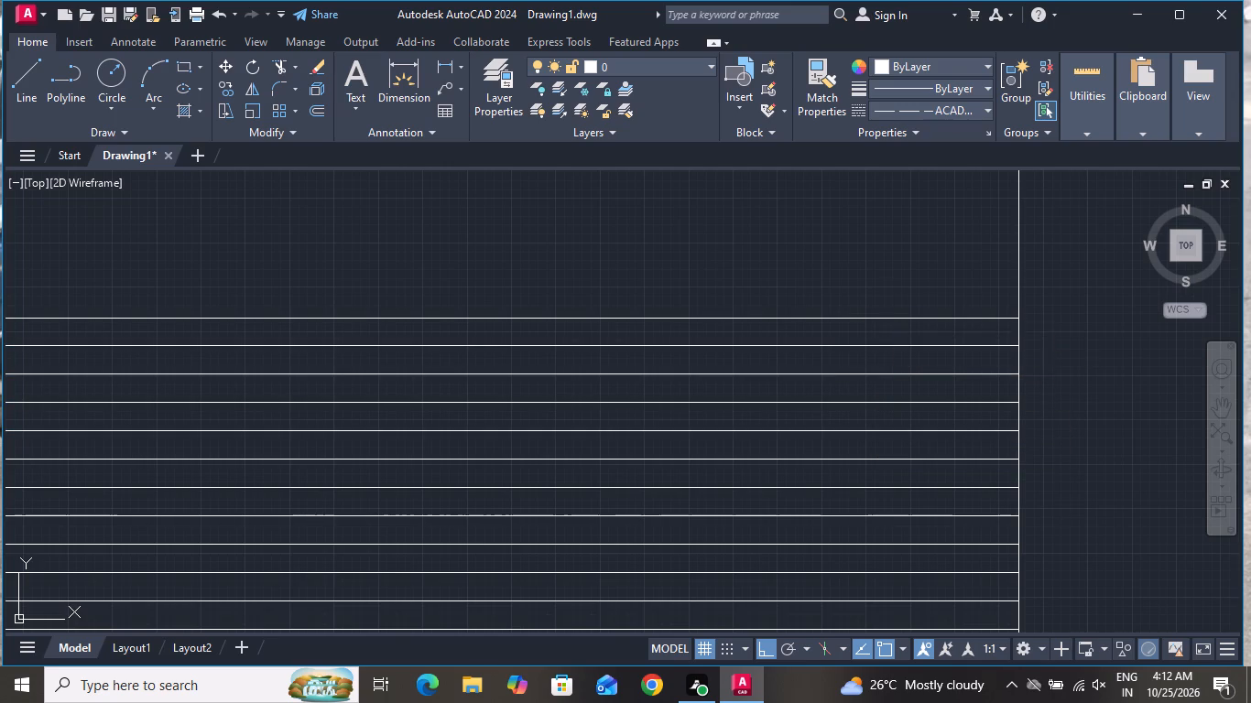
left_click(893, 287)
left_click(893, 287)
left_click(889, 292)
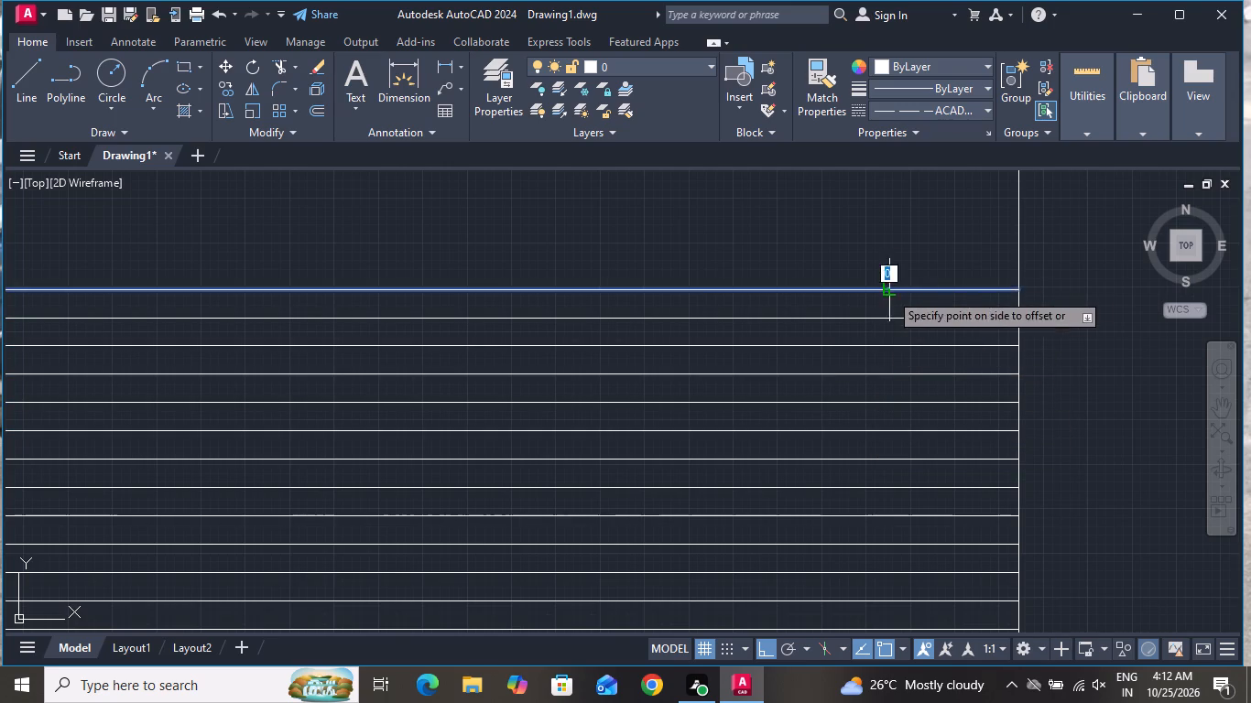
left_click(901, 265)
left_click(903, 263)
left_click(908, 246)
Add three more cladding lines above the wide section's top line at 200 spacing.
scroll(843, 468, "down", 3)
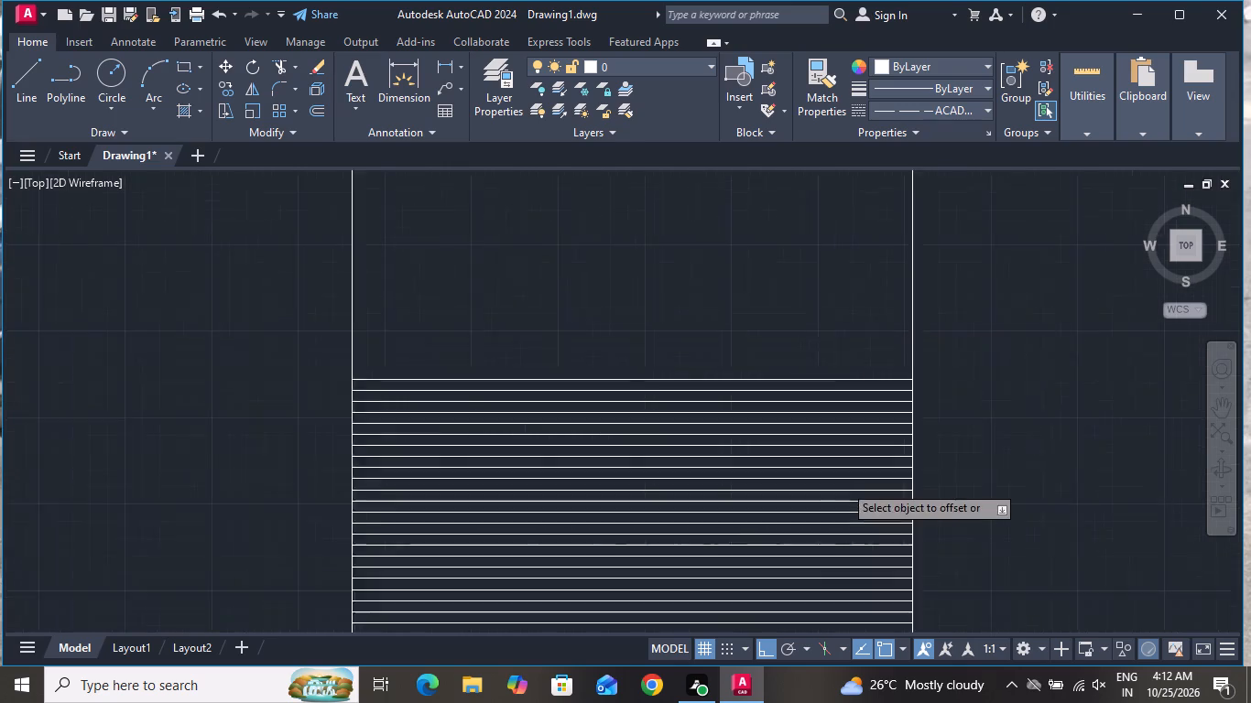
scroll(849, 408, "up", 3)
left_click(849, 455)
left_click(864, 395)
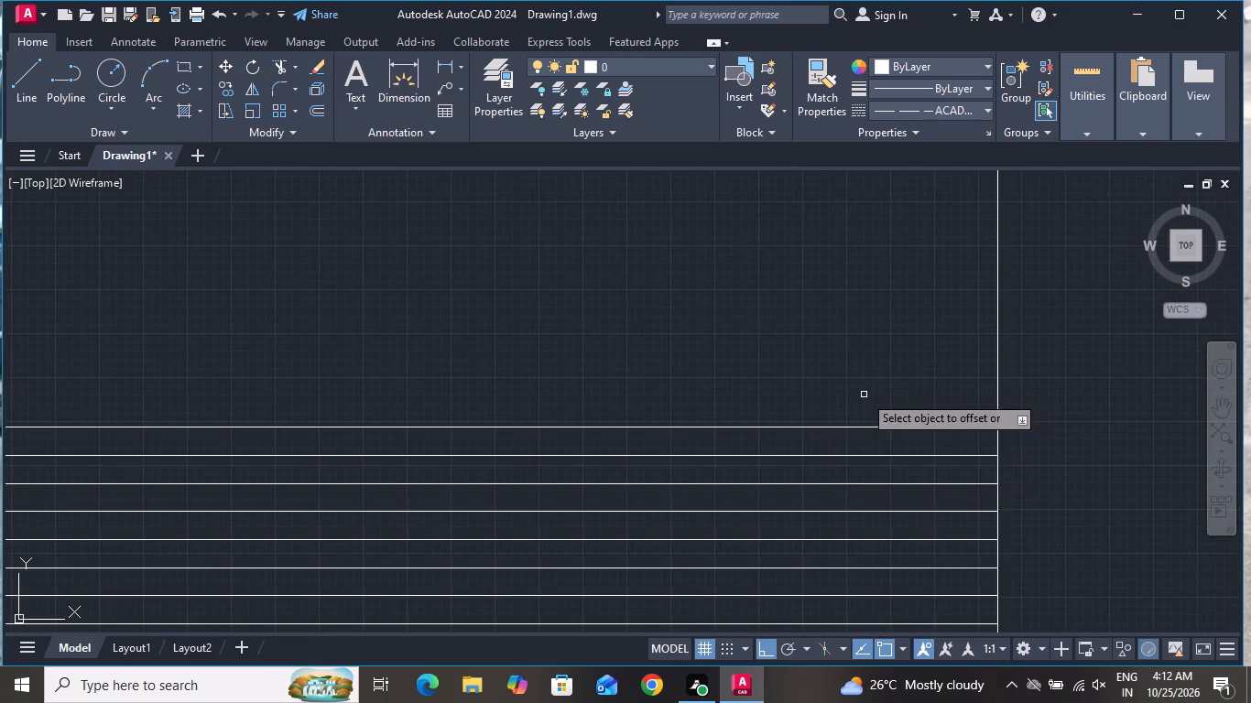
left_click(860, 427)
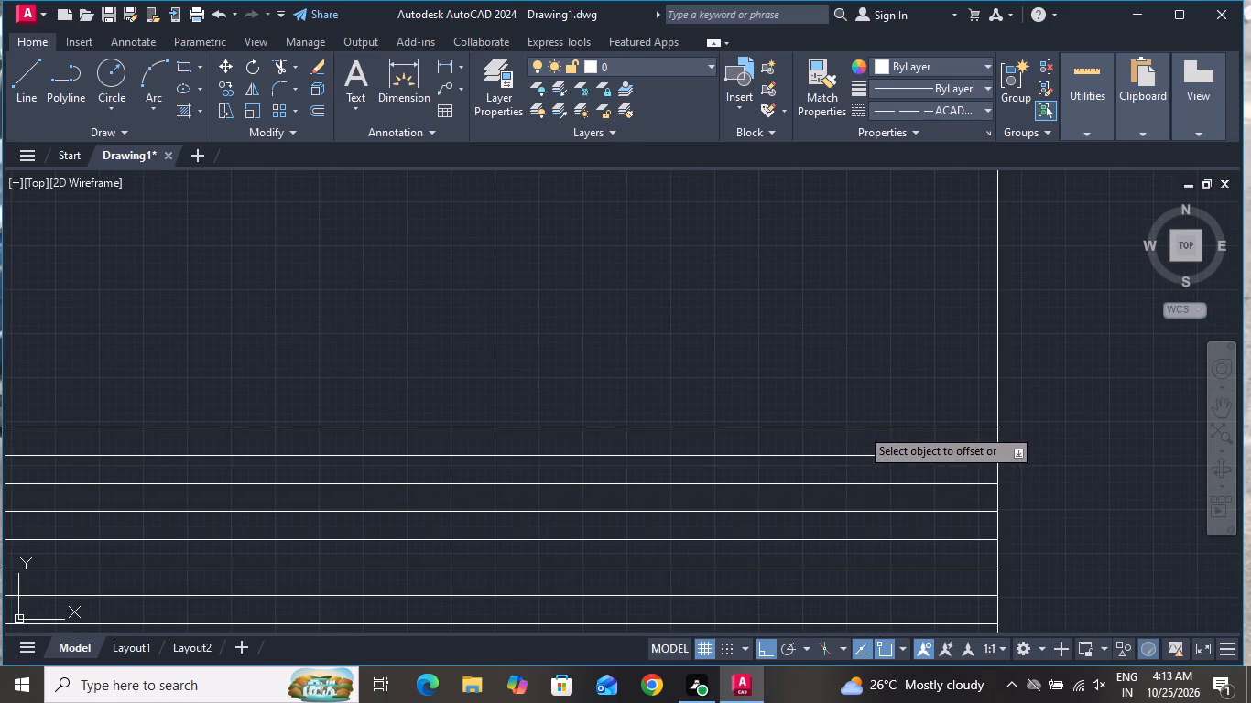
left_click(869, 390)
left_click(867, 398)
left_click(874, 382)
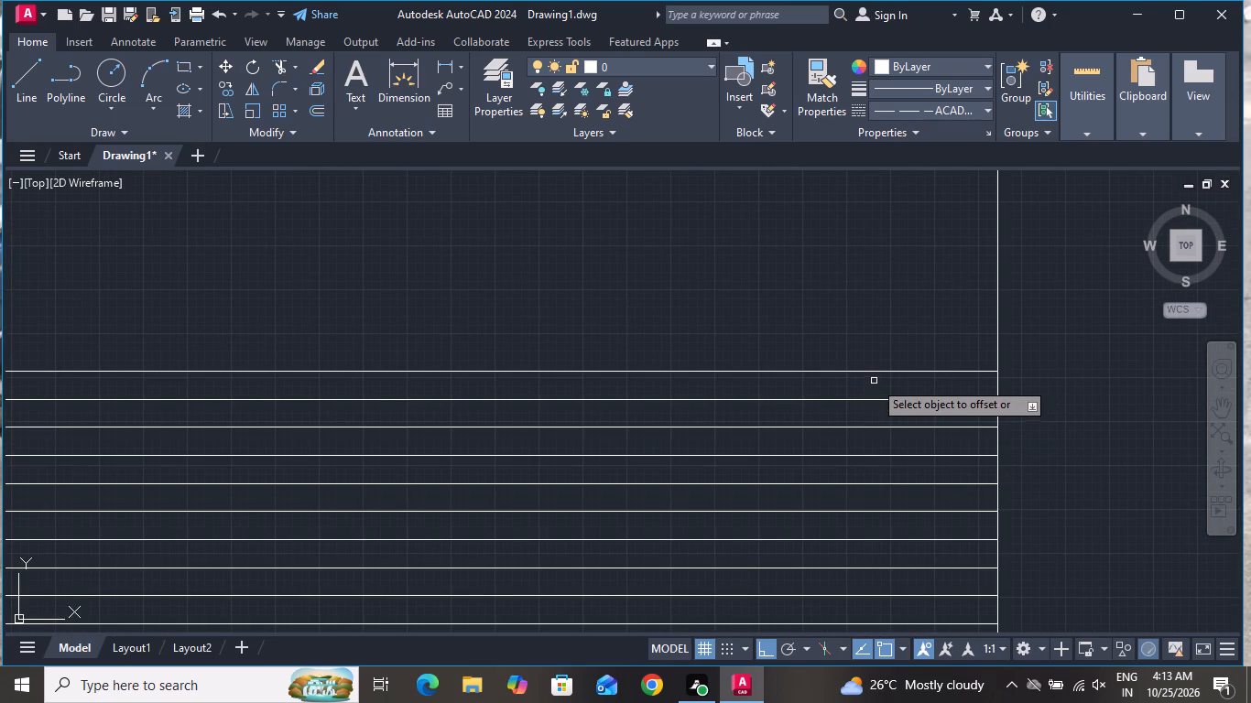
Offset another three cladding lines upward in the wide section at 200 spacing.
left_click(877, 372)
left_click(889, 324)
left_click(882, 339)
left_click(880, 344)
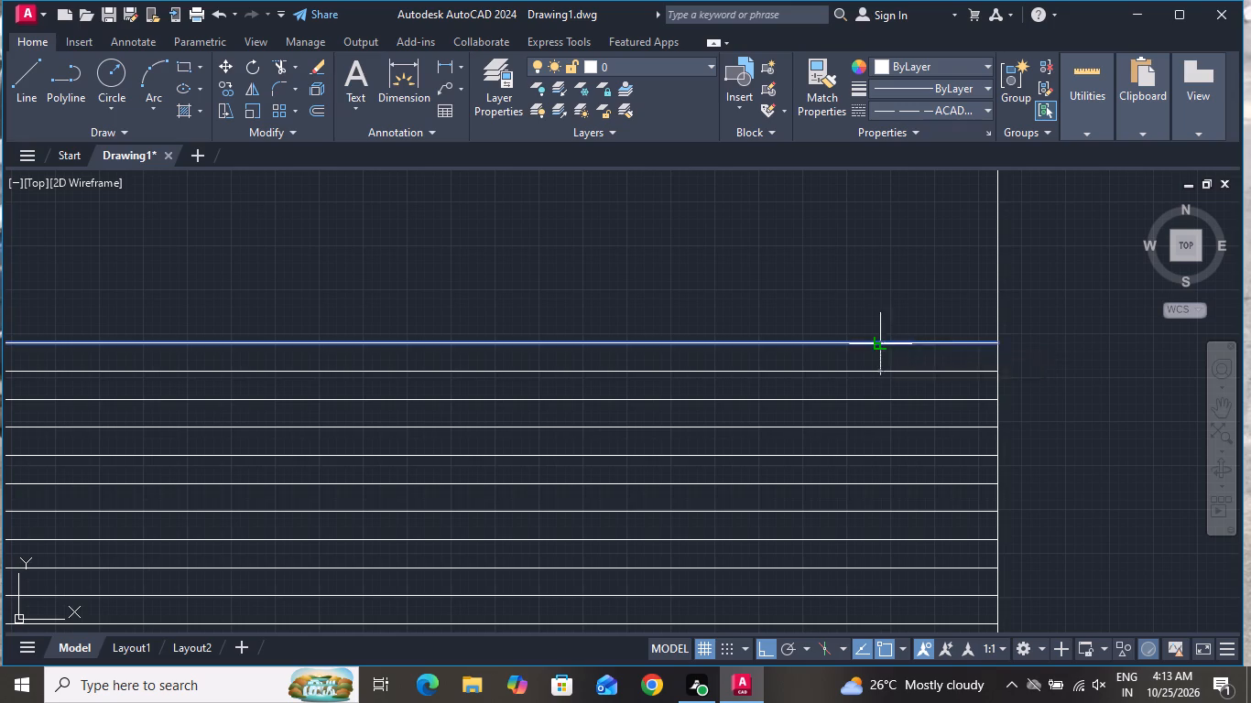
left_click(888, 328)
left_click(895, 311)
left_click(893, 317)
left_click(897, 290)
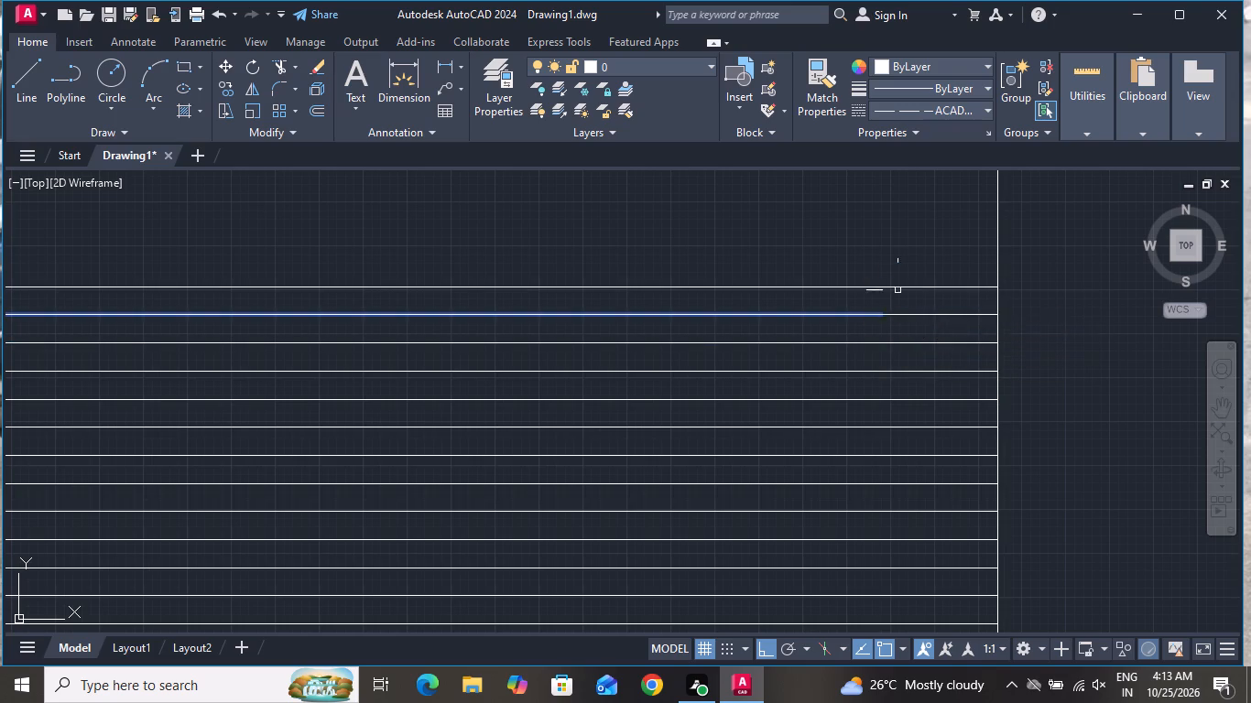
Add three final cladding lines at 200 spacing near the top of the wide section's shorter vertical and end the offset.
scroll(880, 321, "down", 2)
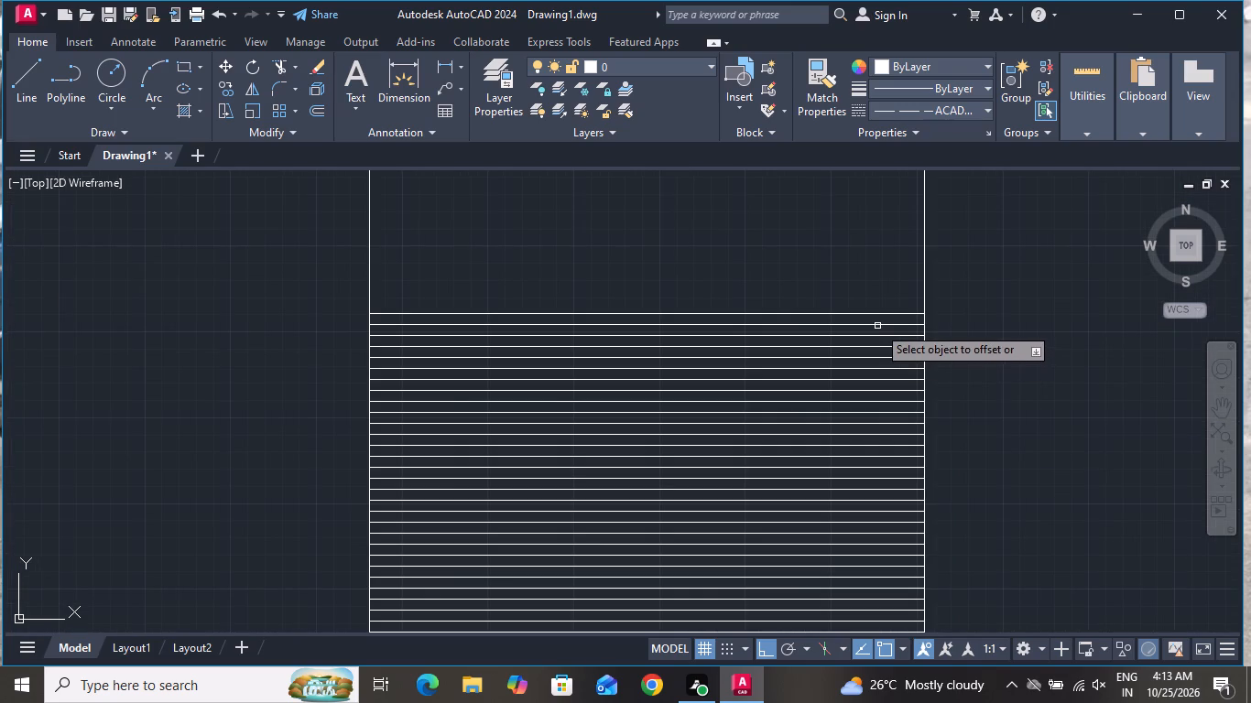
scroll(905, 276, "up", 2)
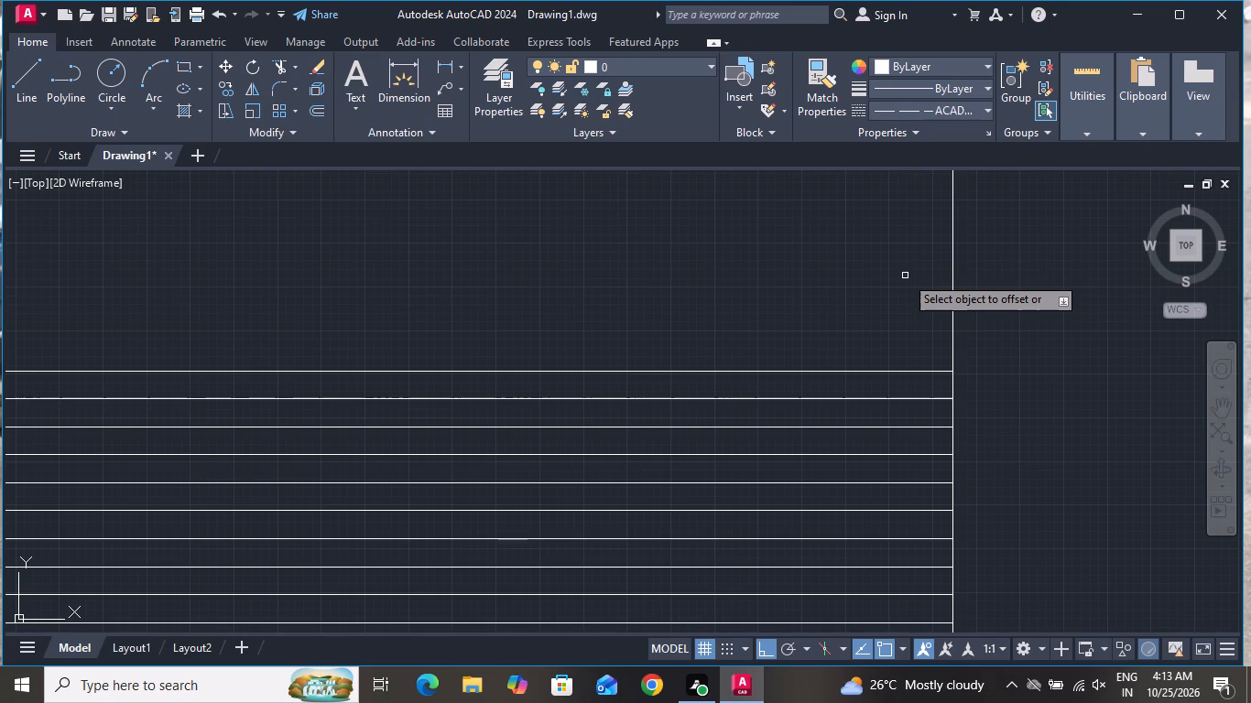
left_click(878, 368)
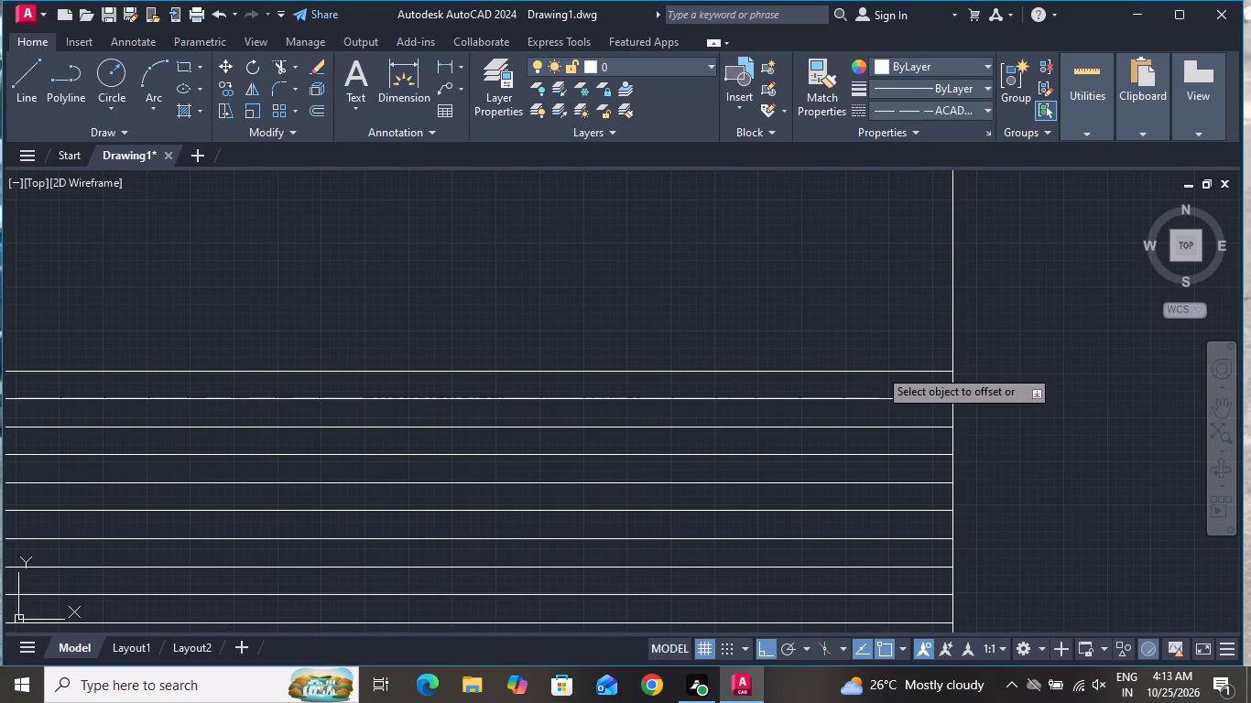
left_click(891, 323)
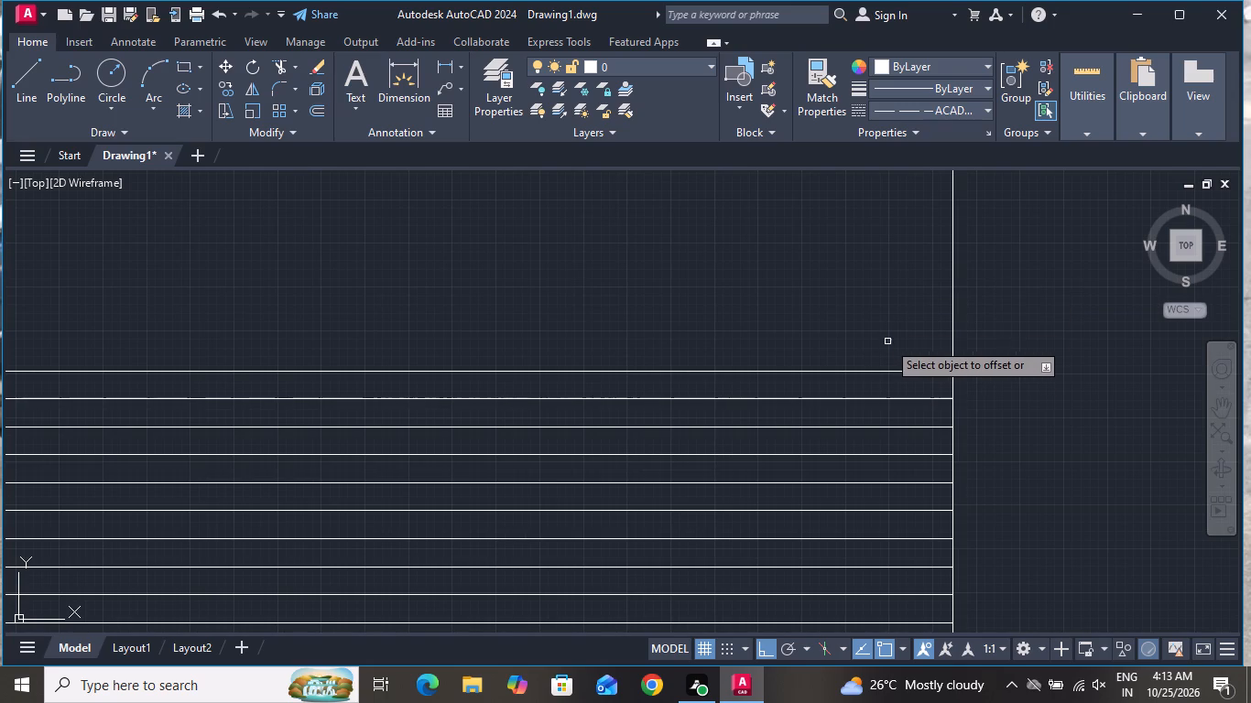
left_click(869, 375)
left_click(872, 343)
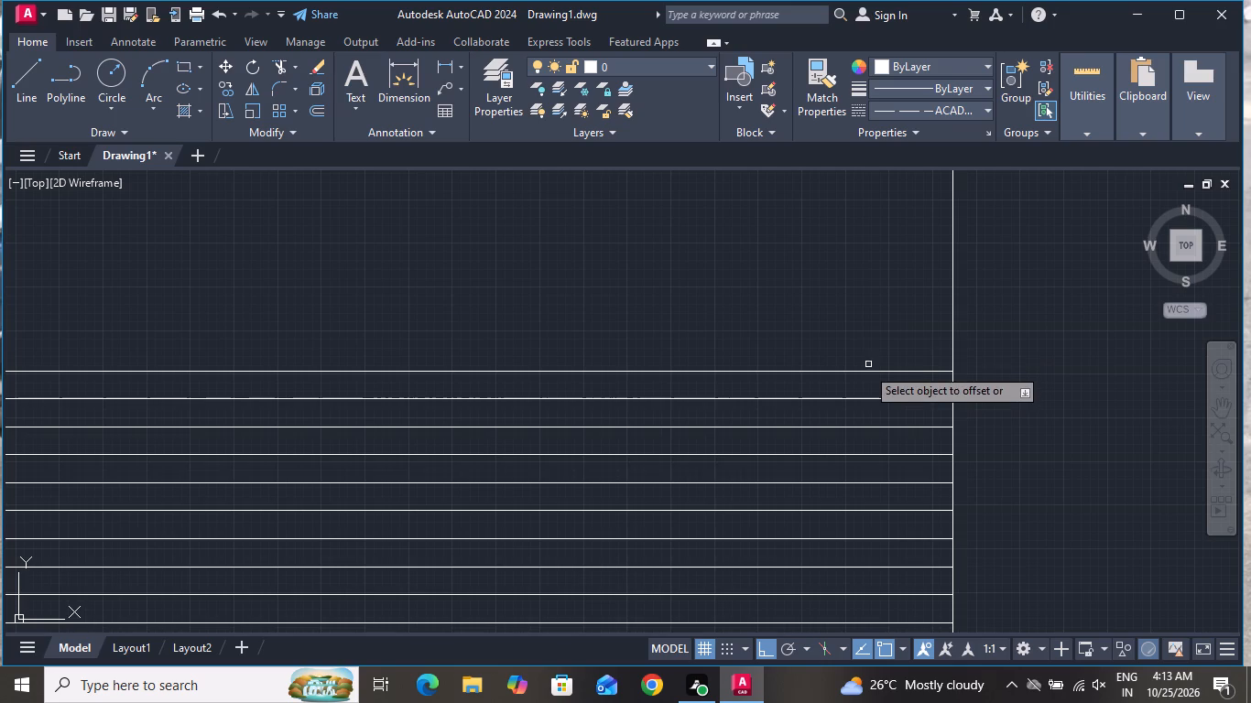
left_click(866, 370)
left_click(879, 326)
left_click(874, 345)
left_click(891, 313)
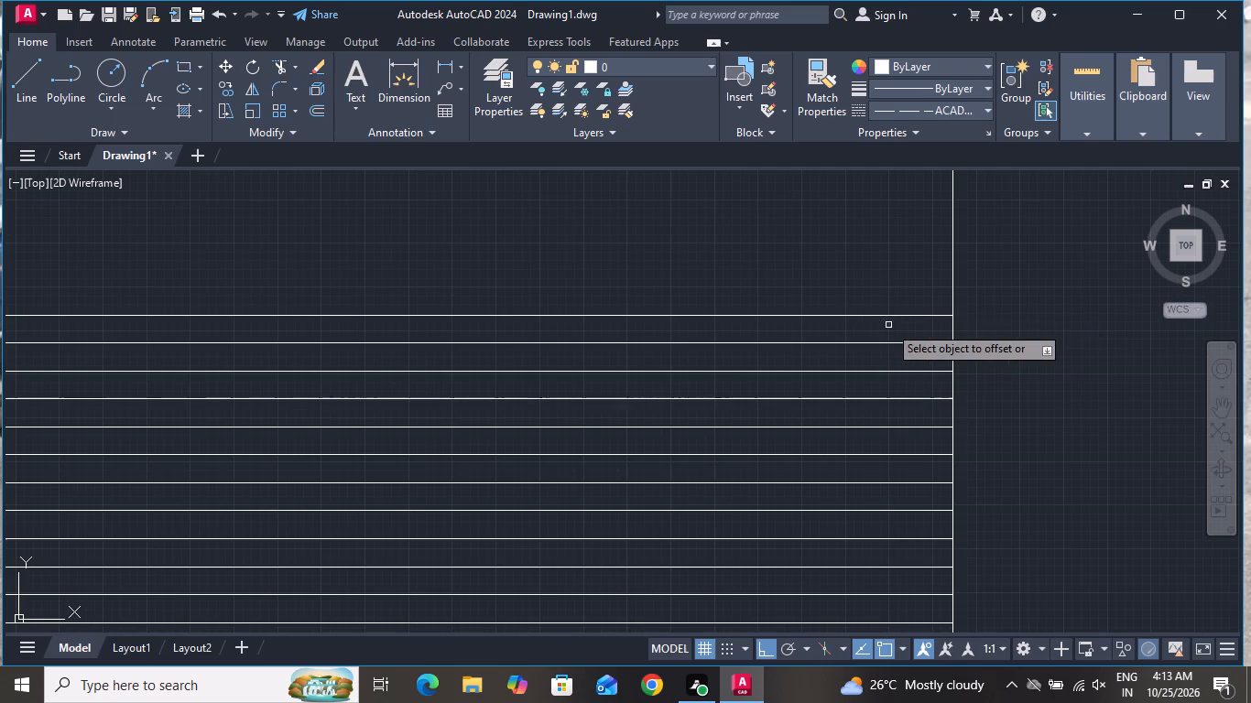
left_click(892, 318)
left_click(917, 279)
scroll(888, 424, "down", 5)
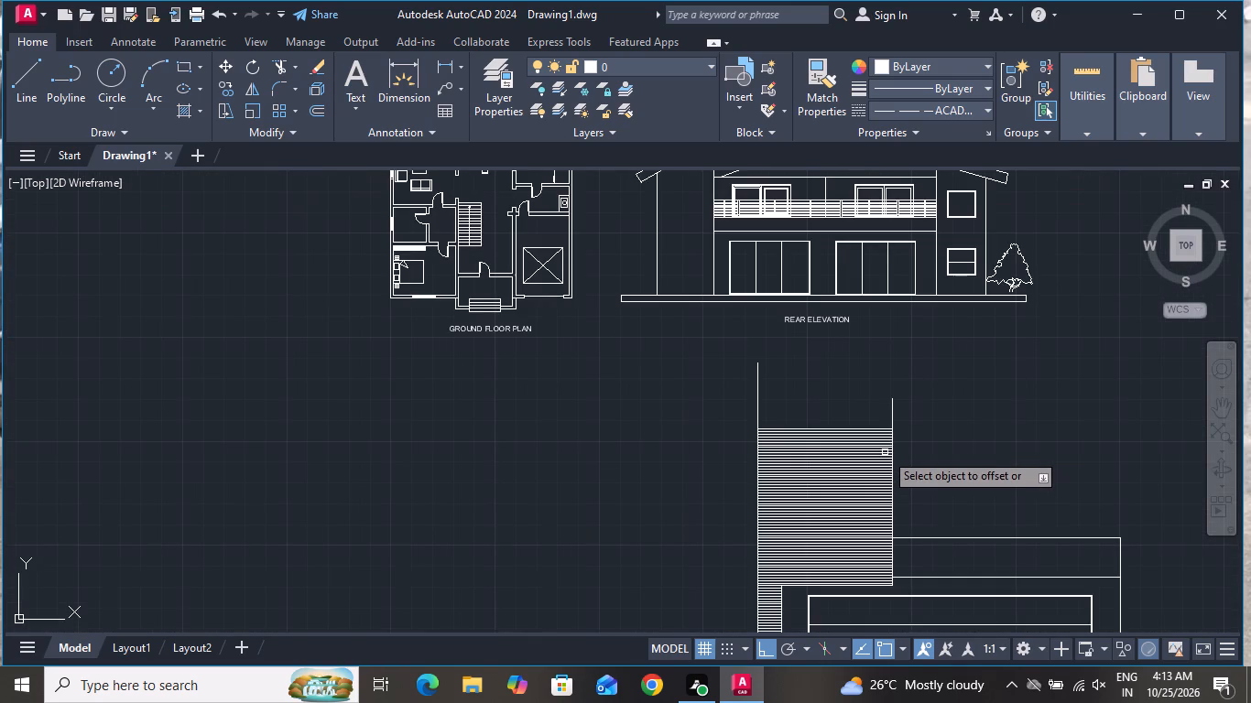
scroll(885, 452, "down", 2)
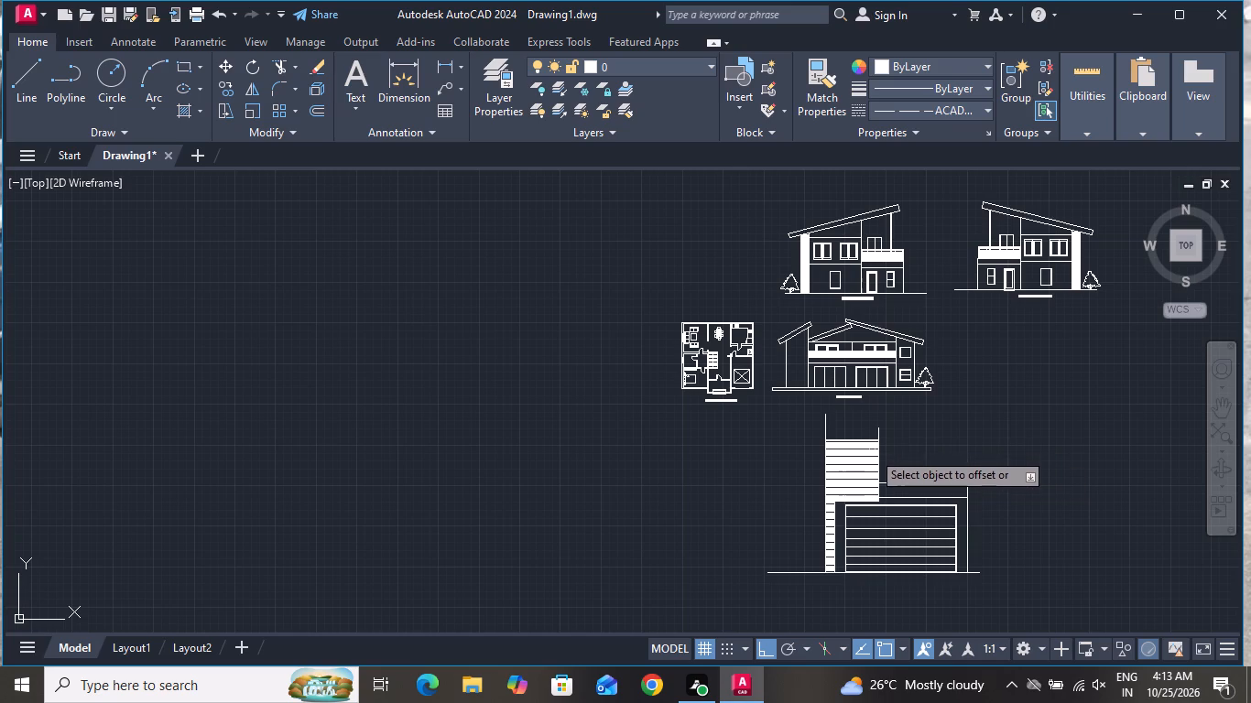
scroll(837, 442, "down", 1)
scroll(835, 471, "up", 4)
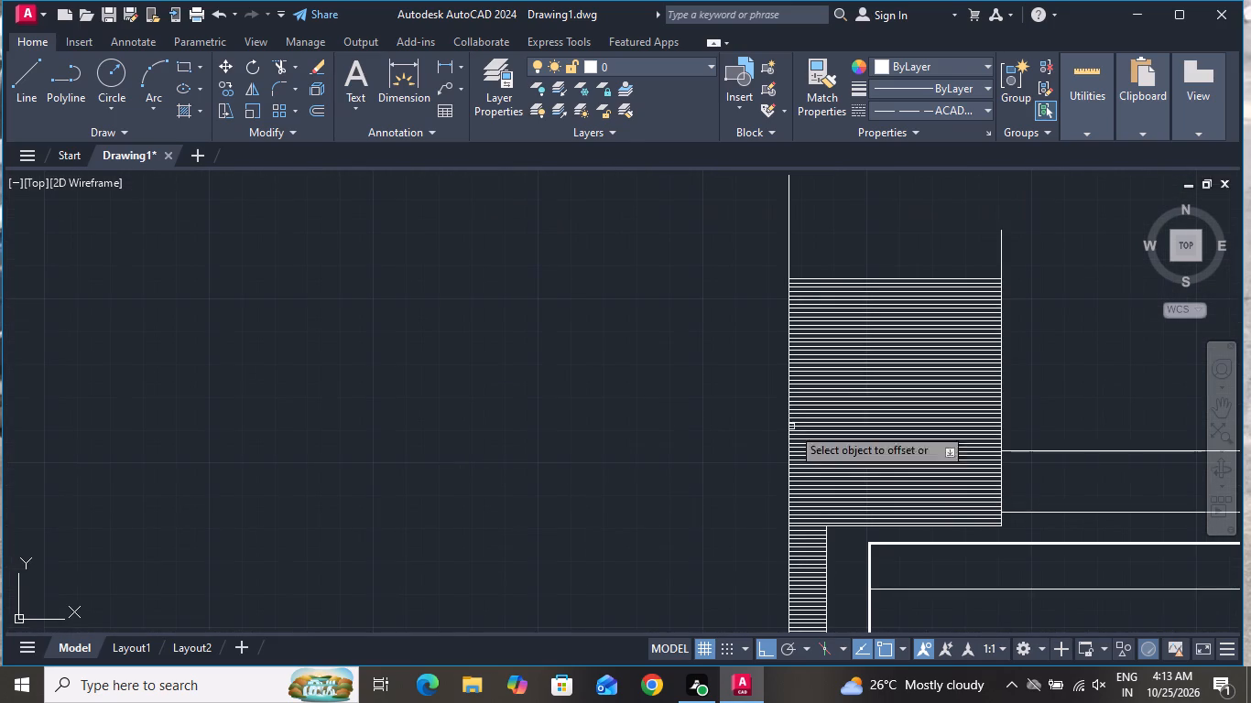
right_click(674, 376)
left_click(715, 406)
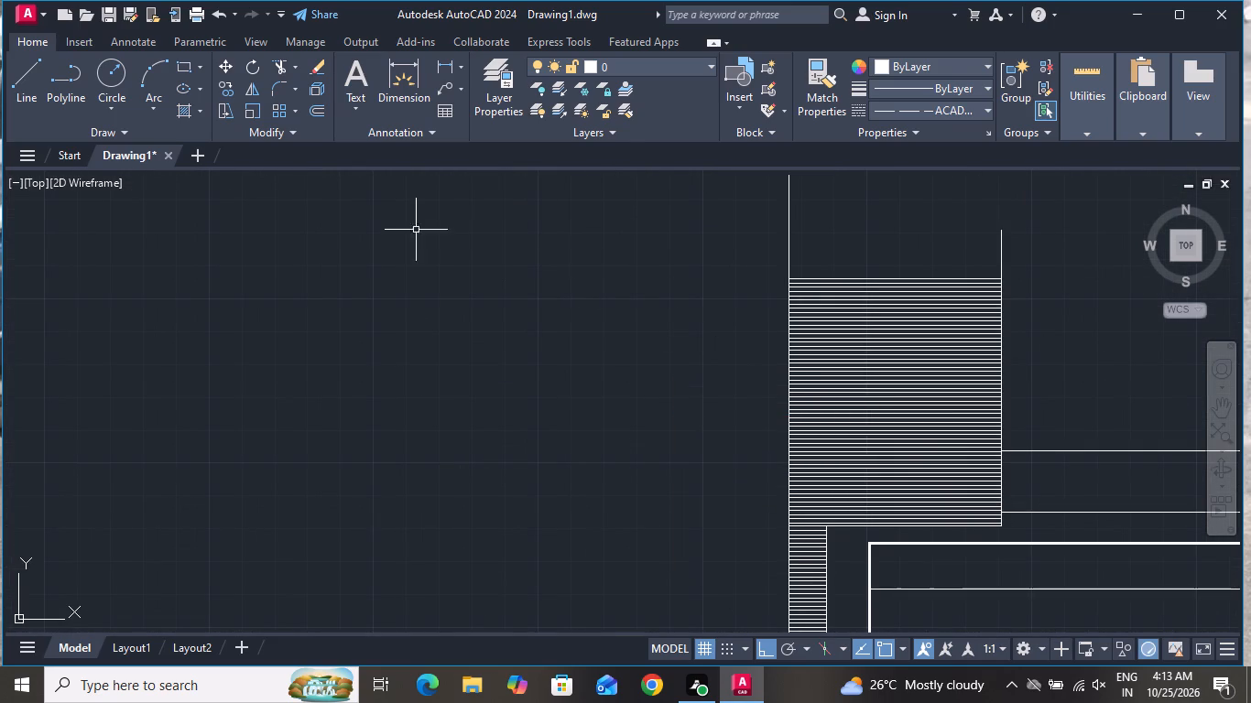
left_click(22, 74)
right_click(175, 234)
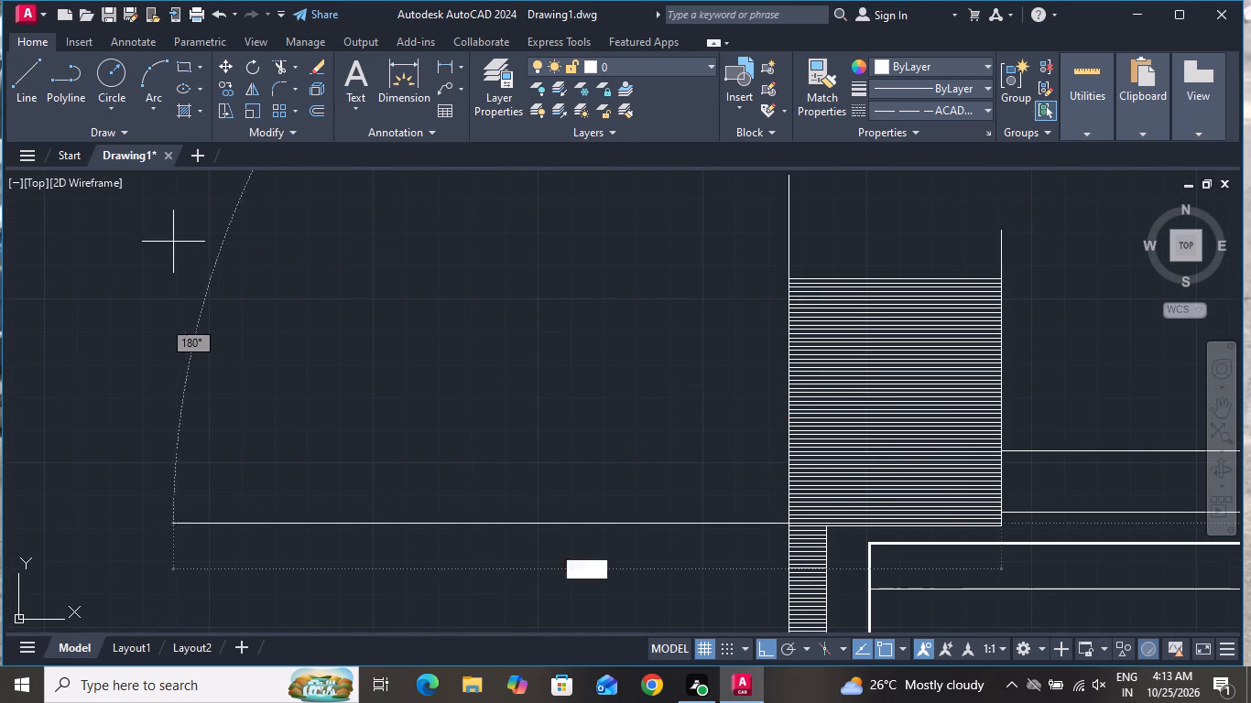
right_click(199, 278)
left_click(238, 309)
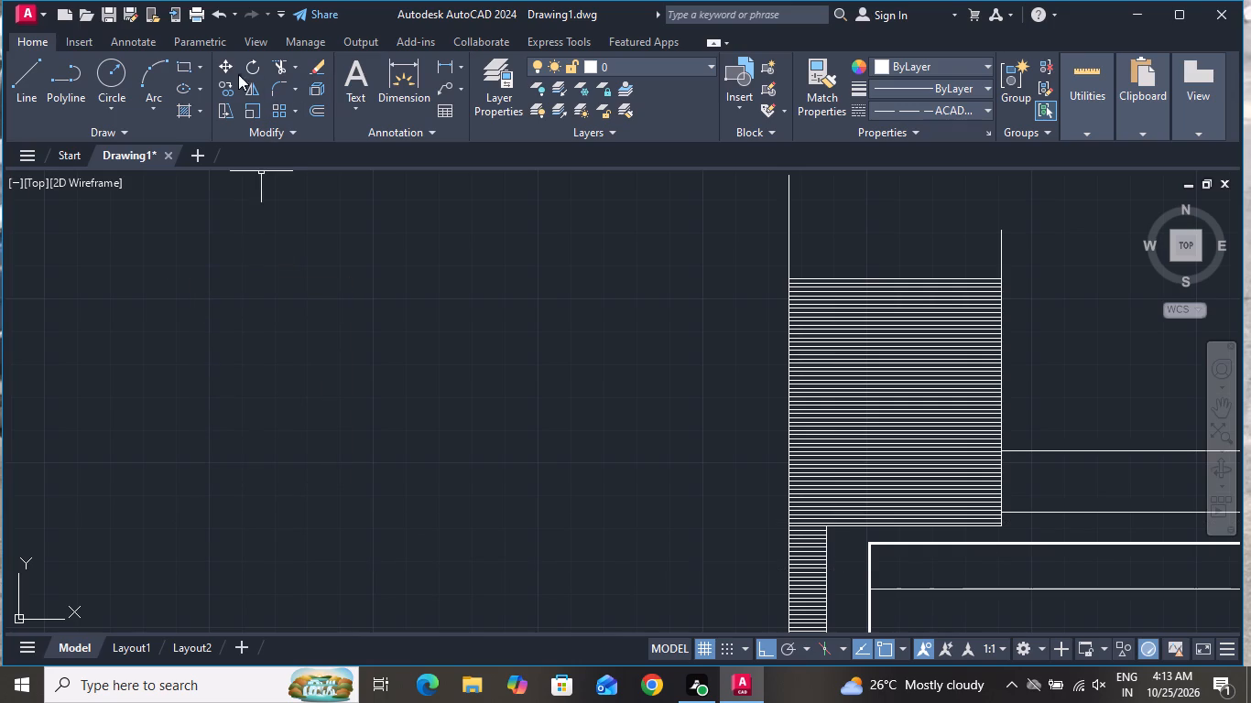
Draw a window rectangle about 3616 wide by 6389 high inside the wide cladding section.
left_click(180, 59)
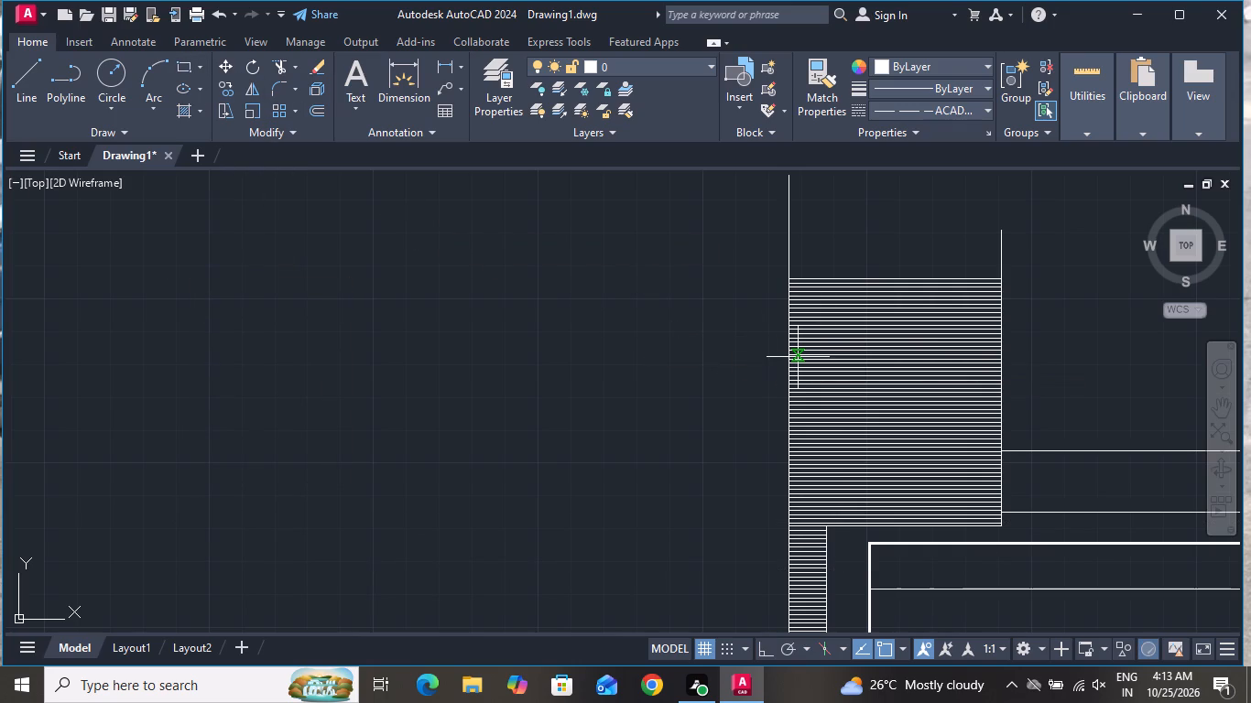
left_click(858, 336)
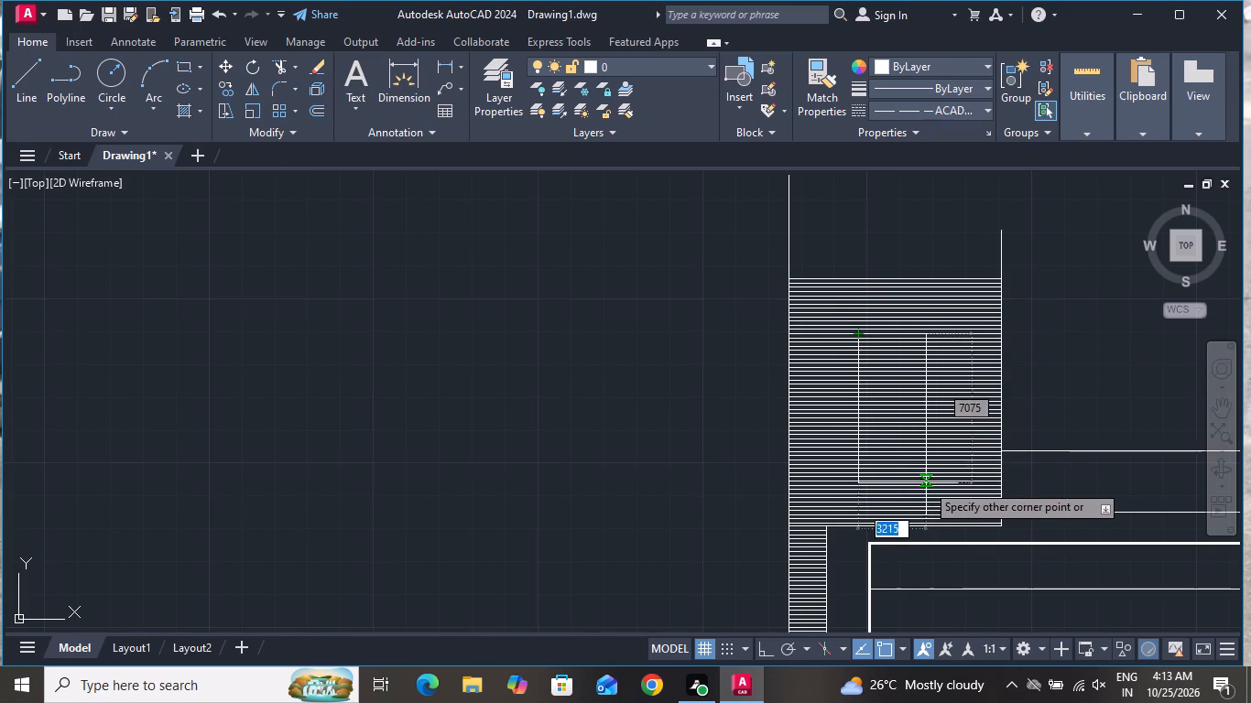
scroll(933, 472, "up", 1)
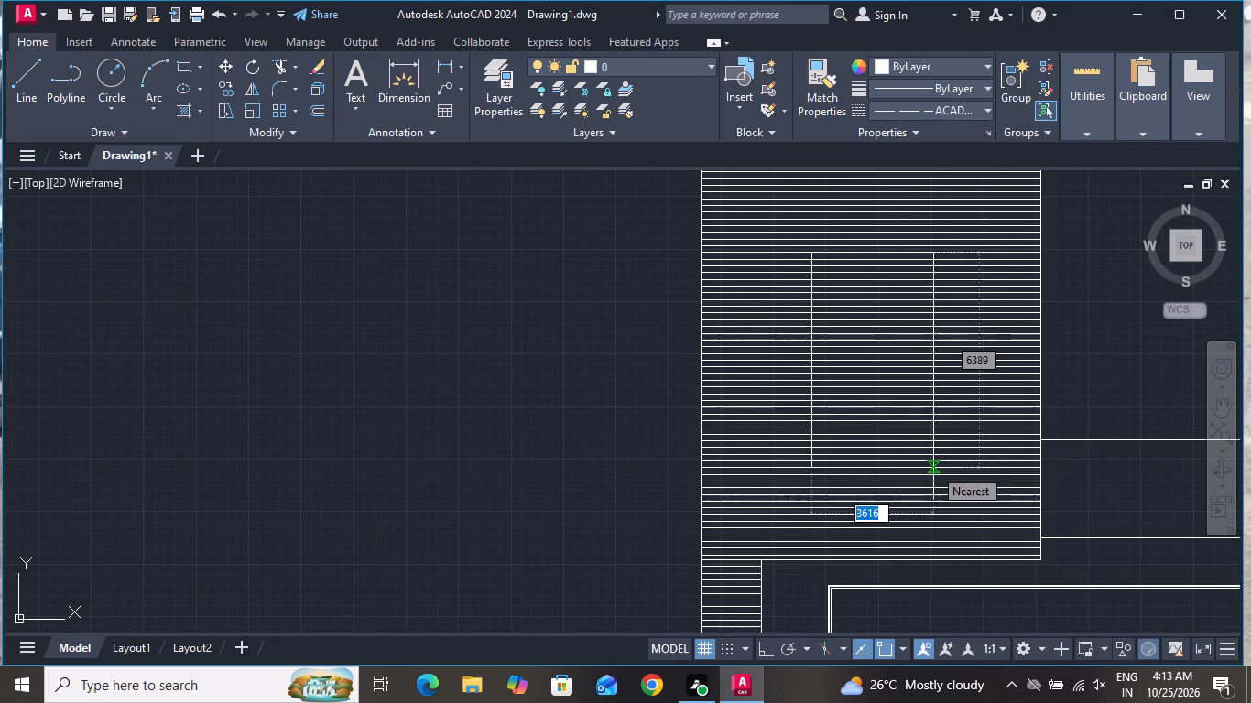
left_click(933, 468)
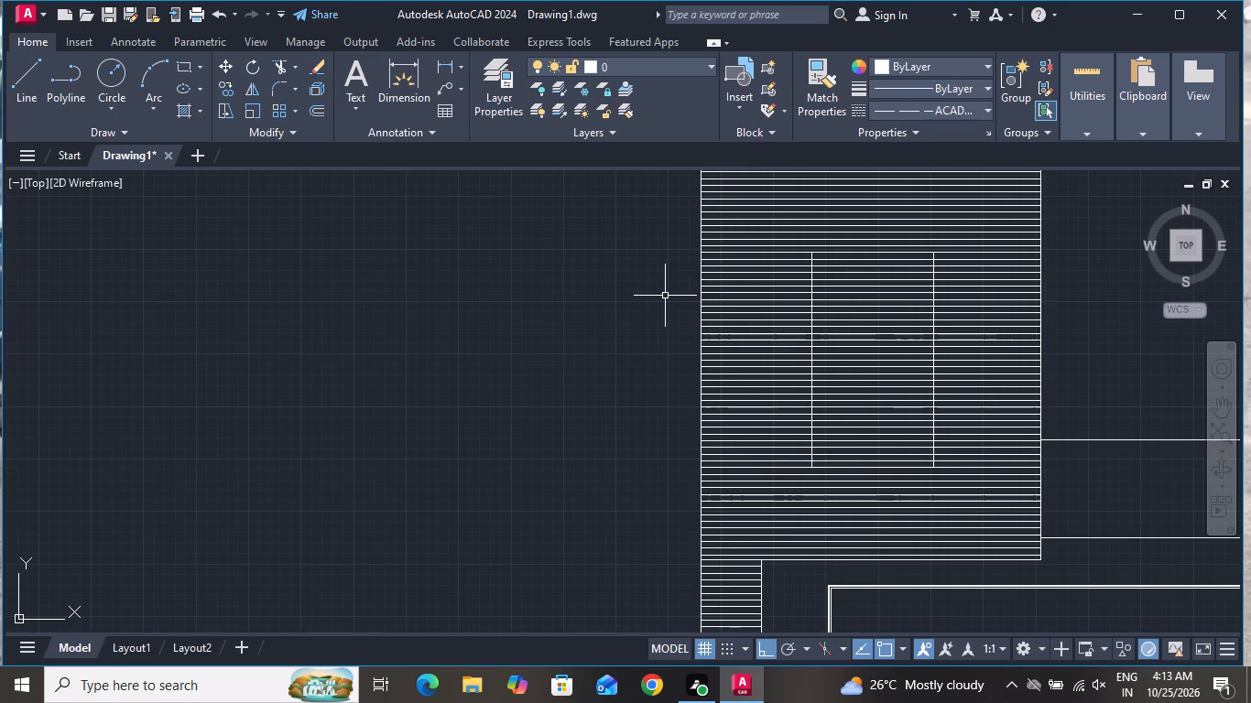
Offset the window rectangle inward by 30, and offset the resulting rectangle inward by 30 again to form the frame.
key("o")
key("space")
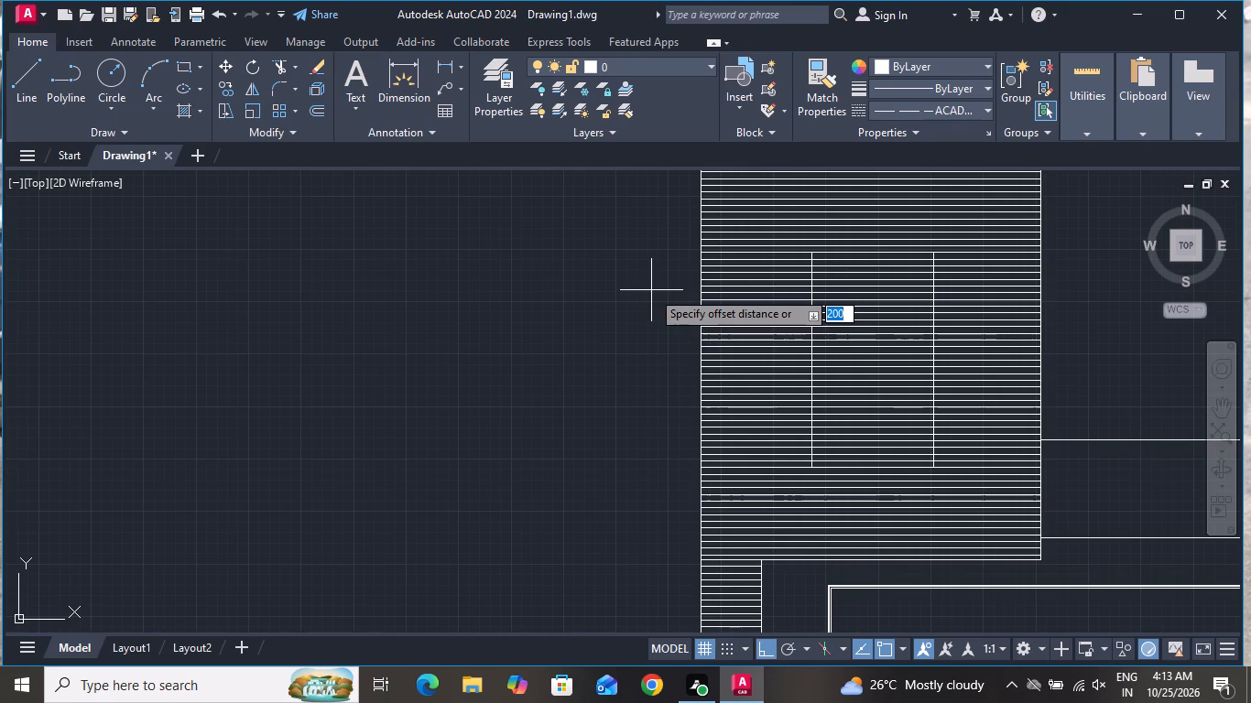
key("3")
type("0")
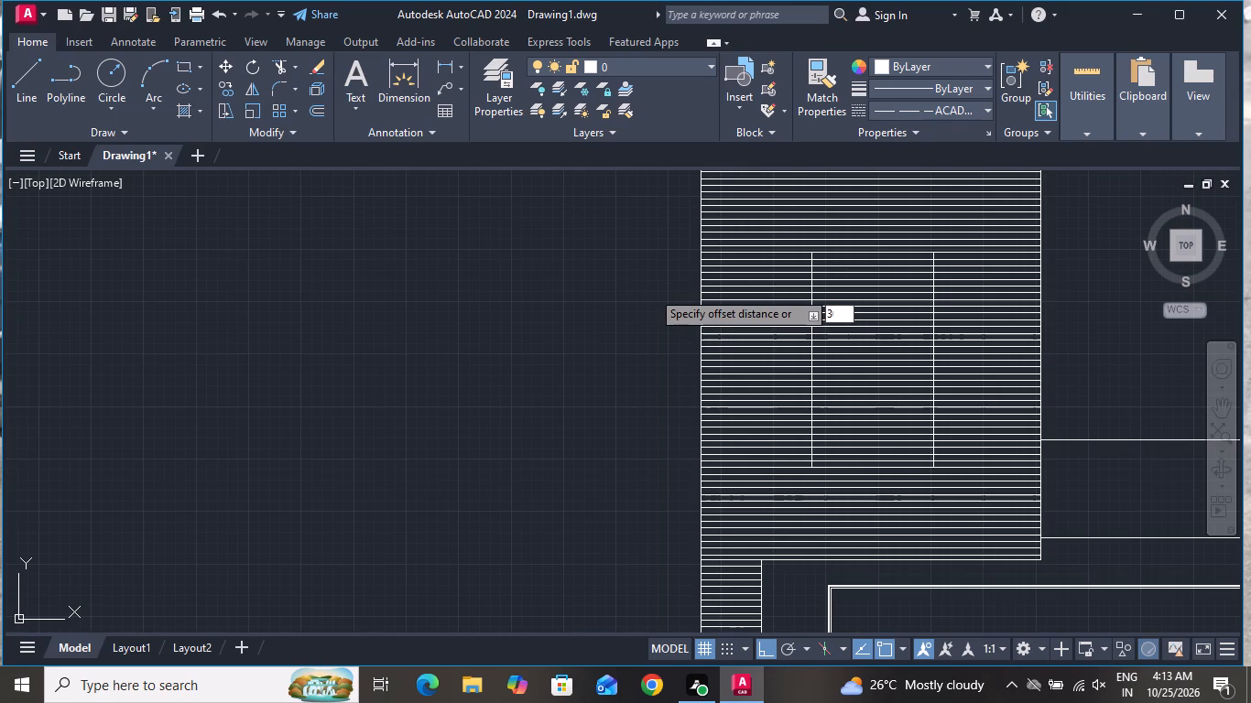
key("space")
scroll(828, 301, "up", 2)
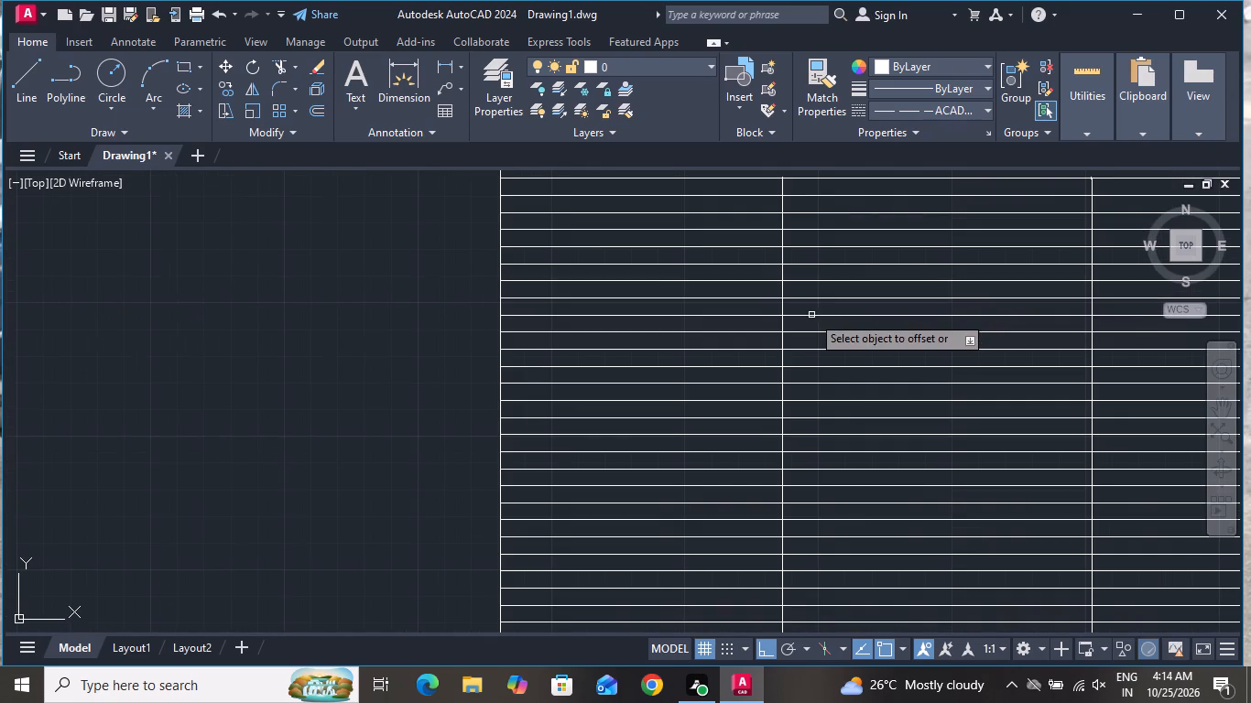
left_click(779, 310)
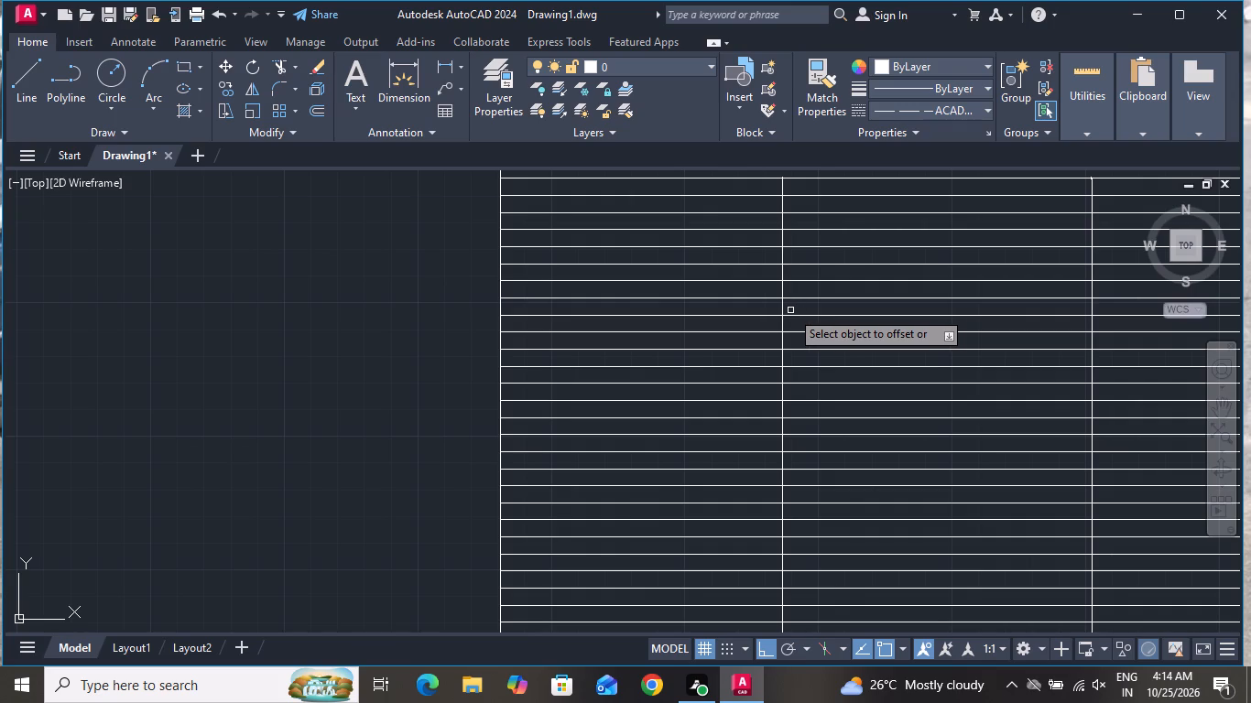
left_click(784, 308)
left_click(835, 309)
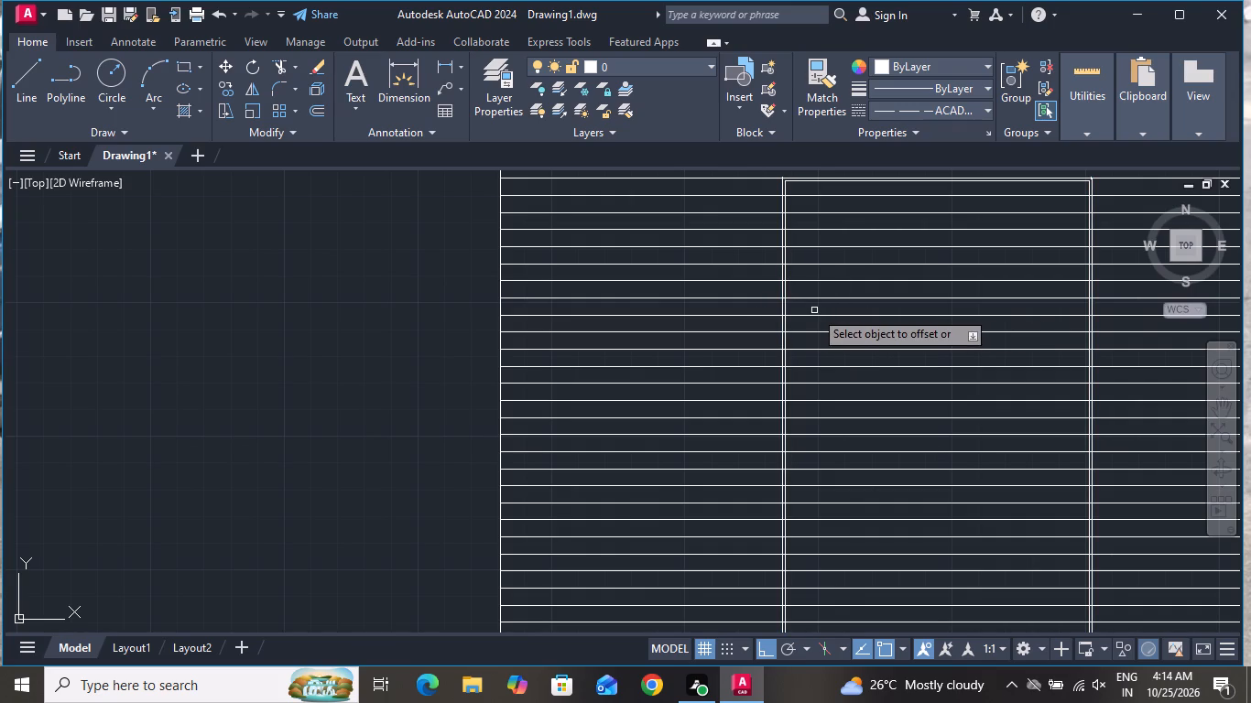
scroll(724, 279, "up", 1)
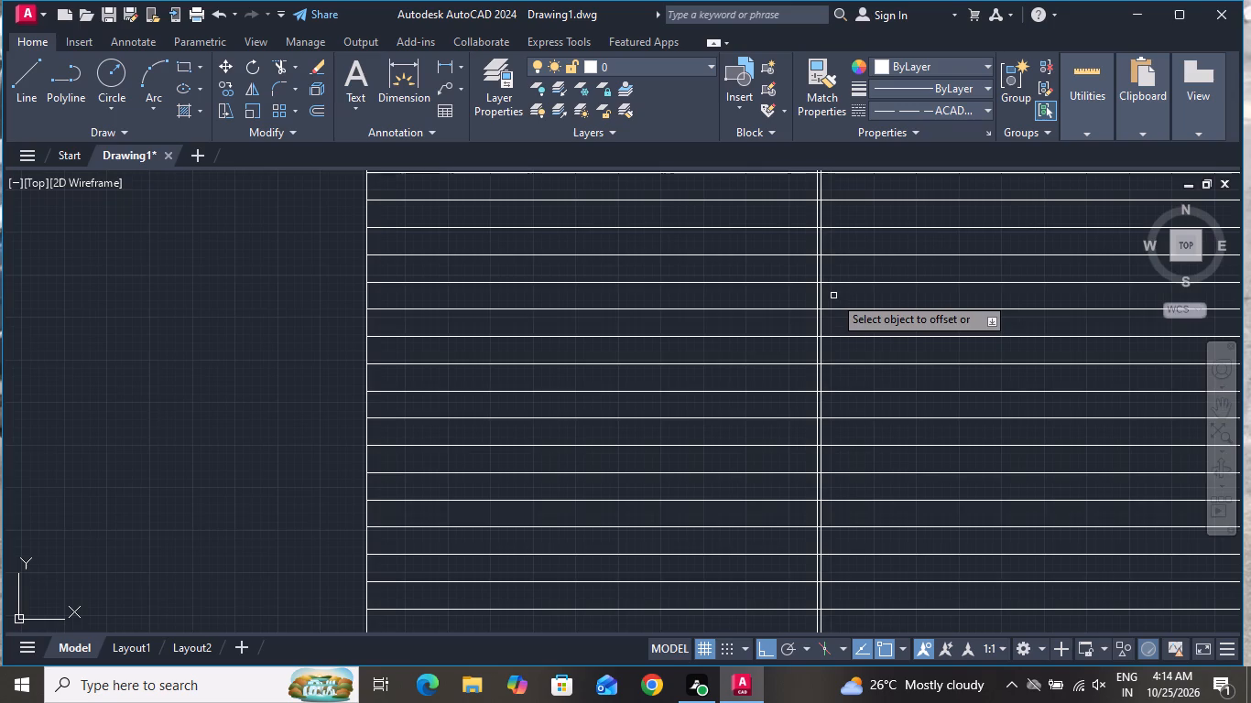
scroll(824, 300, "up", 1)
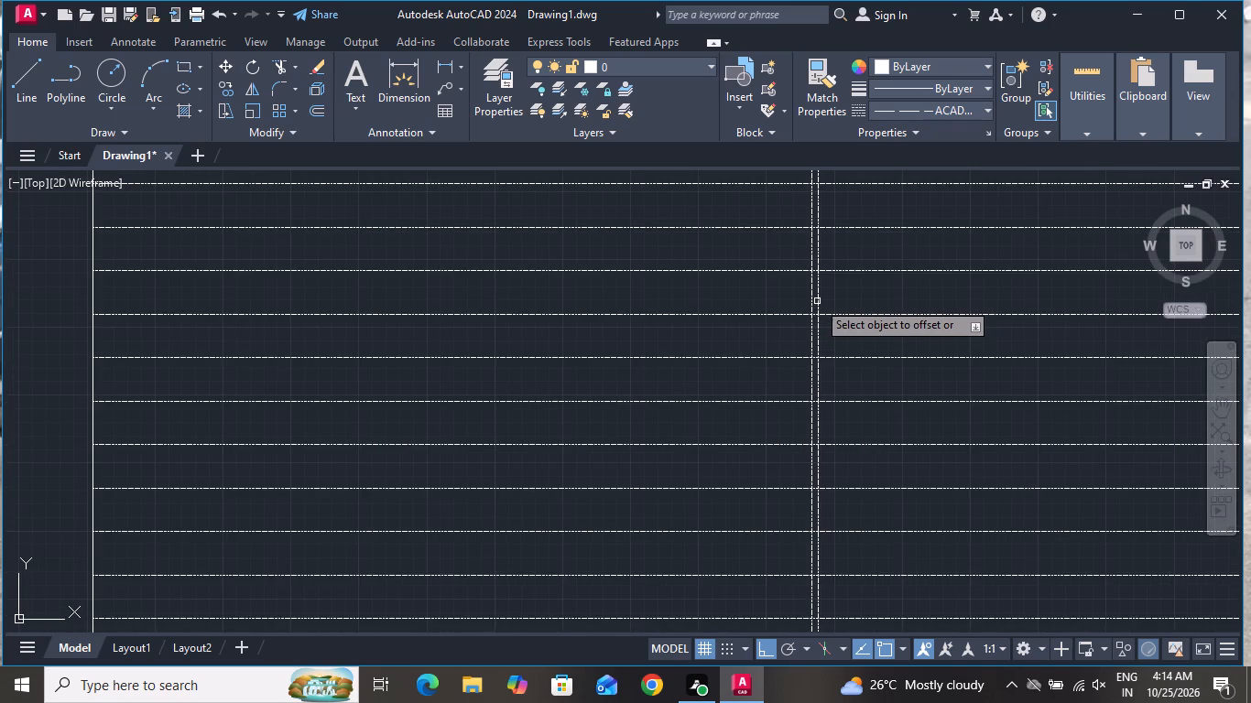
left_click(817, 301)
left_click(866, 284)
right_click(866, 284)
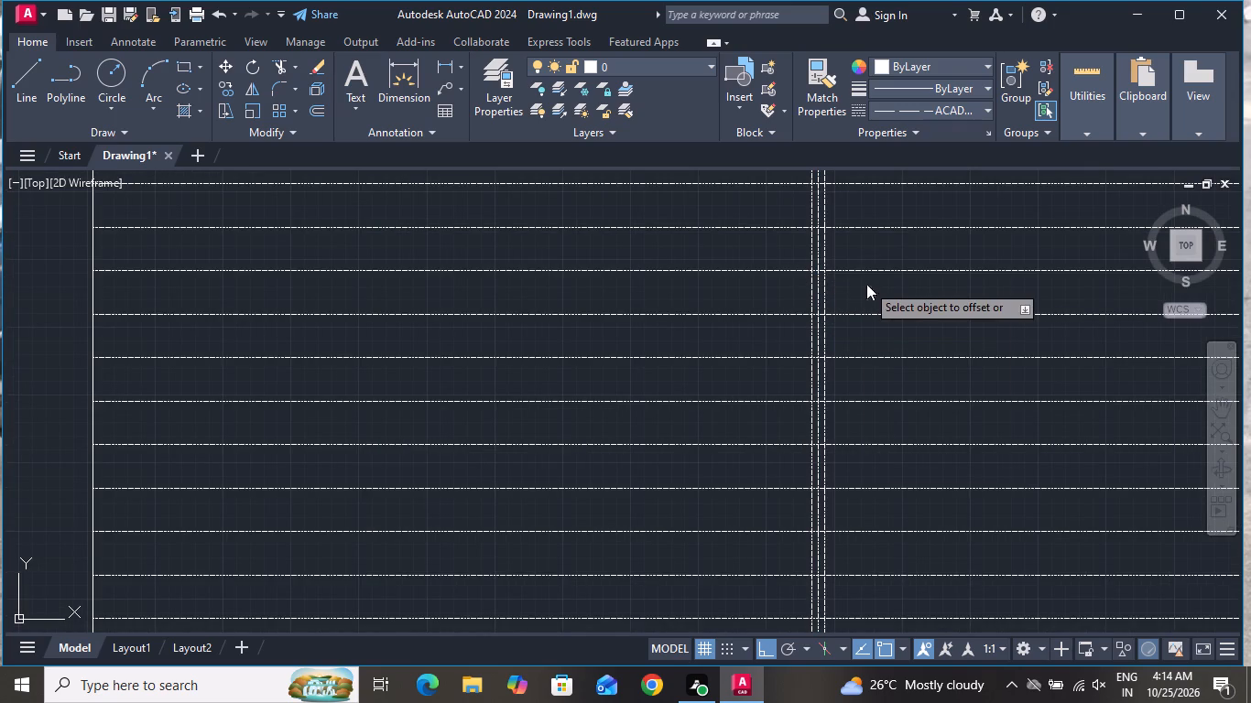
left_click(886, 313)
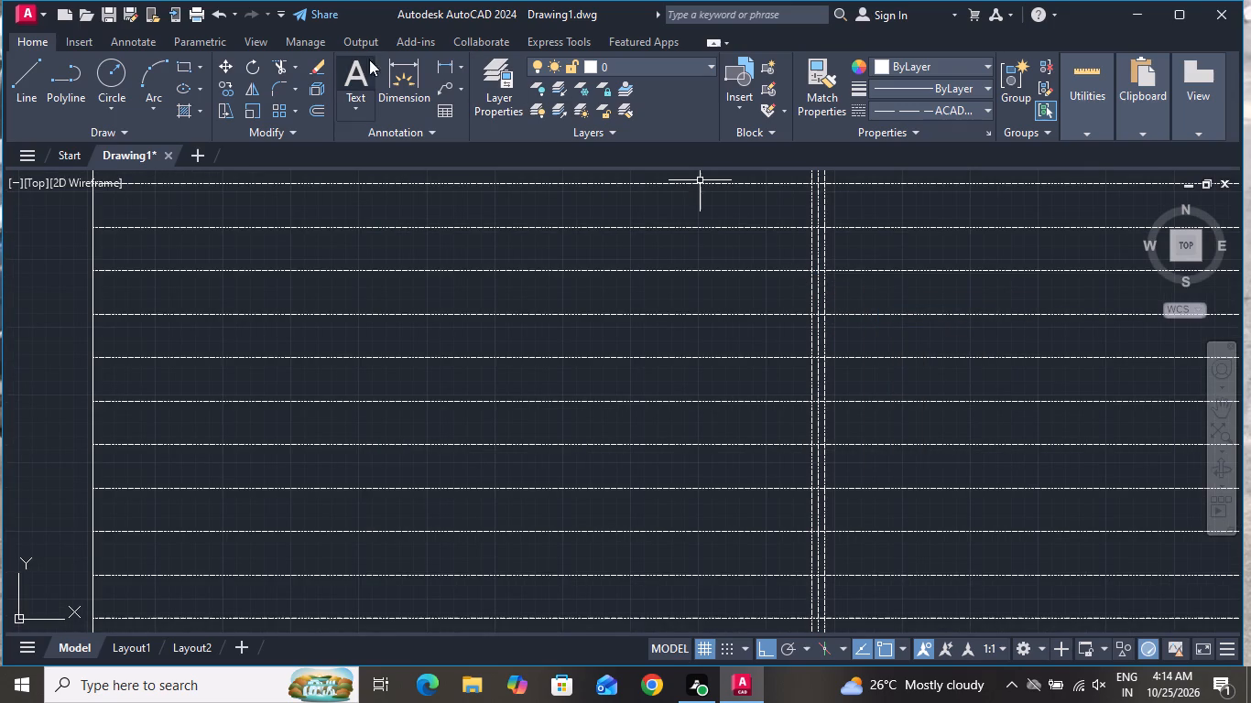
Trim away the cladding lines that cross the inside of the window frame.
left_click(277, 69)
scroll(672, 293, "down", 2)
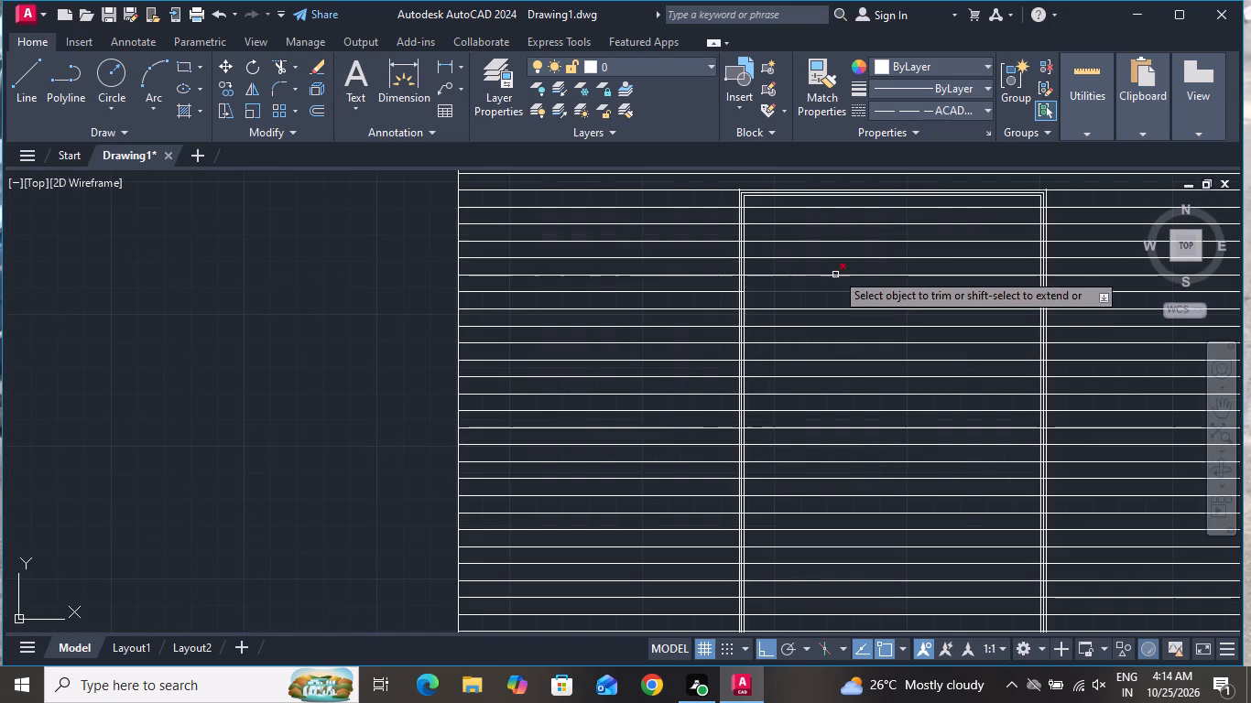
left_click(850, 207)
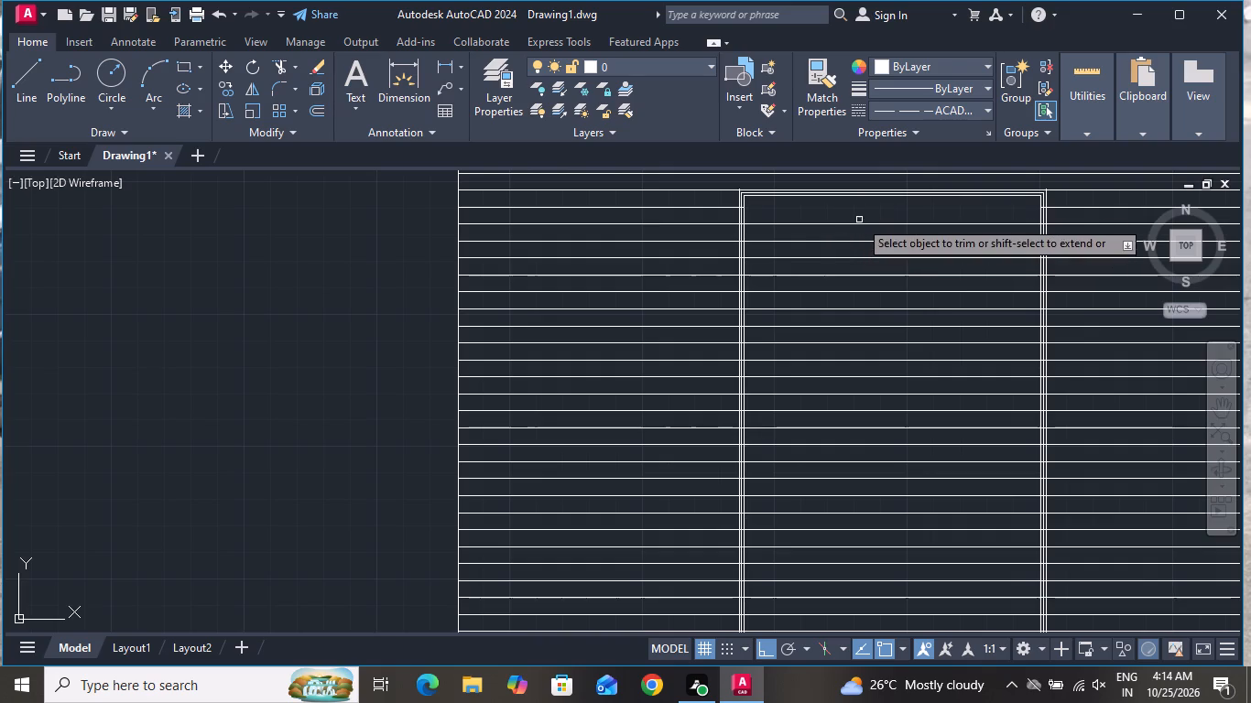
left_click(859, 220)
scroll(860, 386, "down", 5)
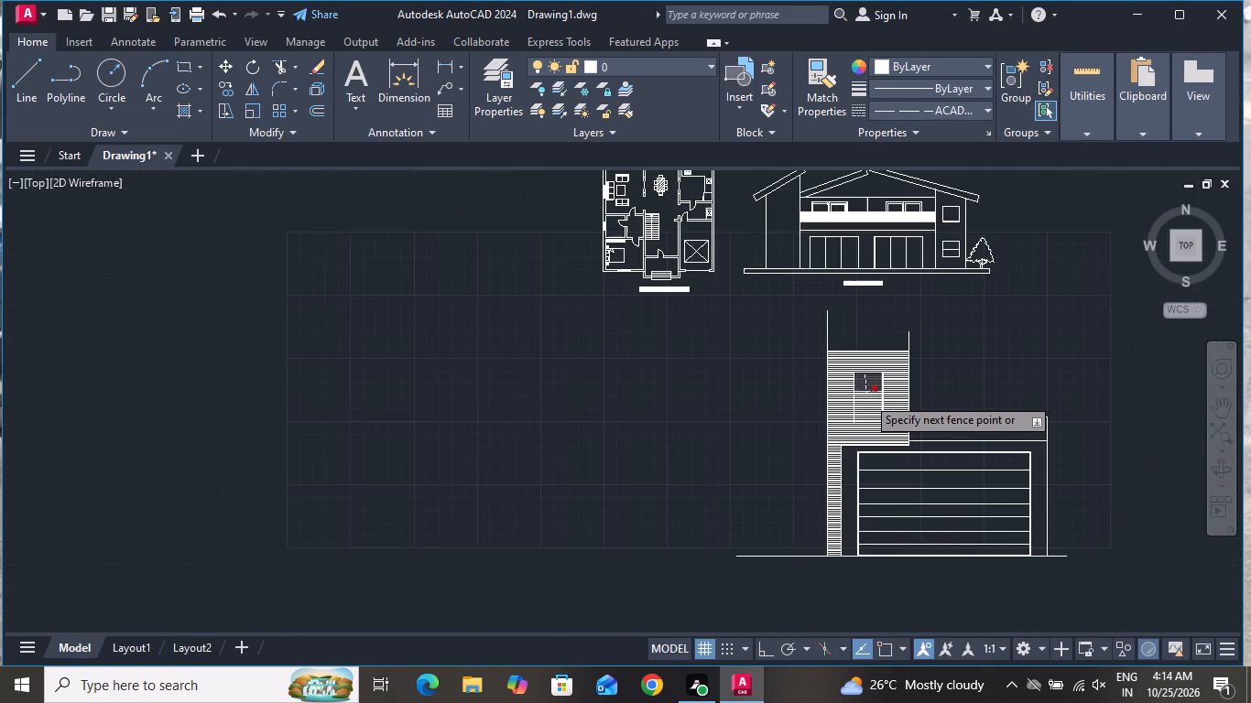
scroll(866, 396, "up", 3)
scroll(874, 485, "up", 2)
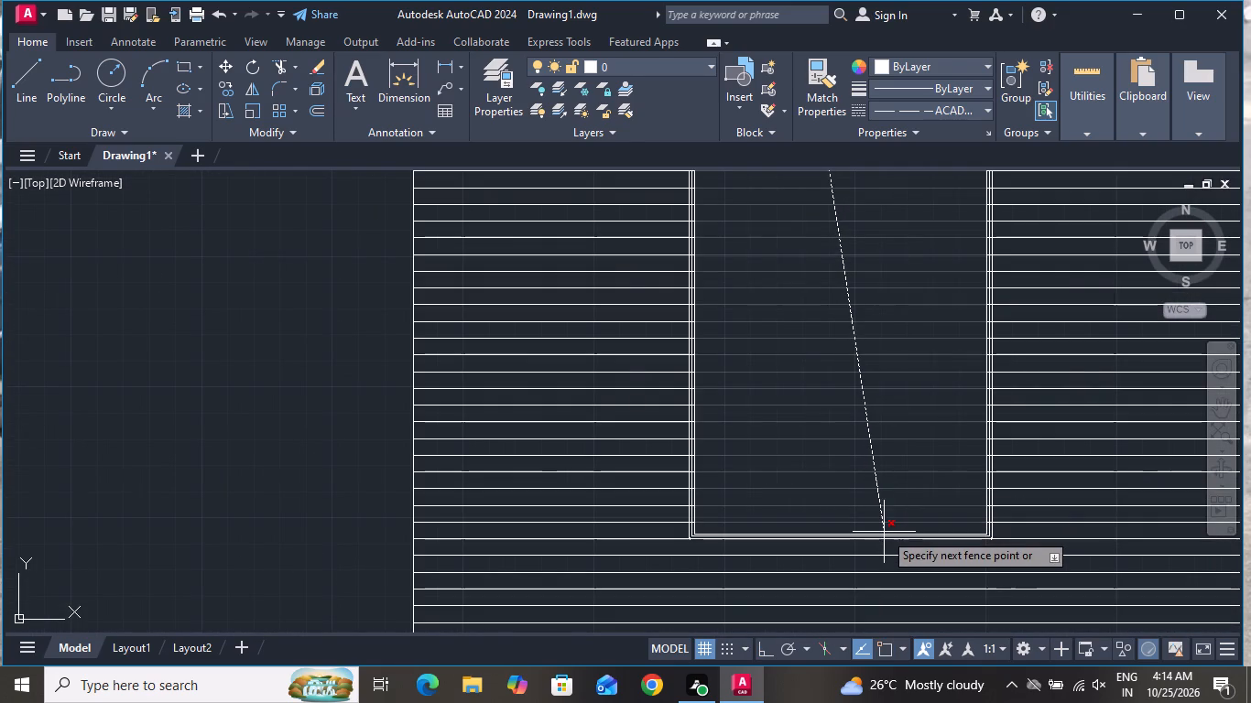
left_click(884, 532)
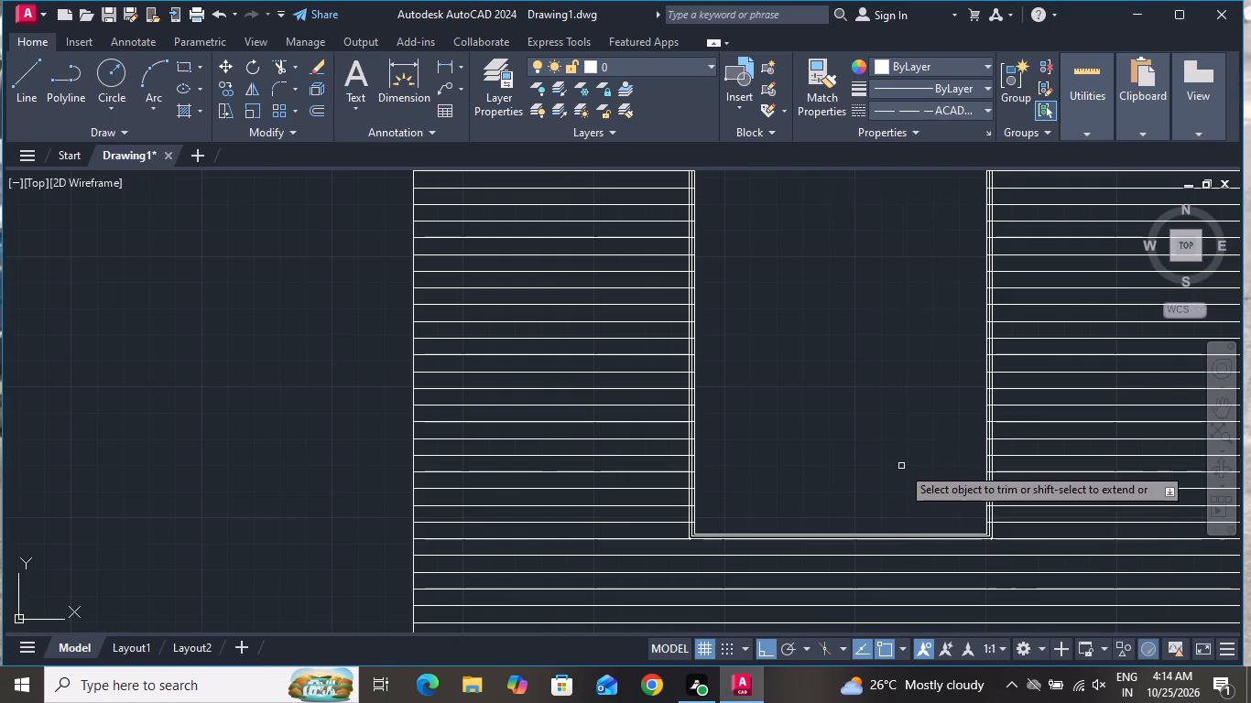
scroll(901, 466, "down", 2)
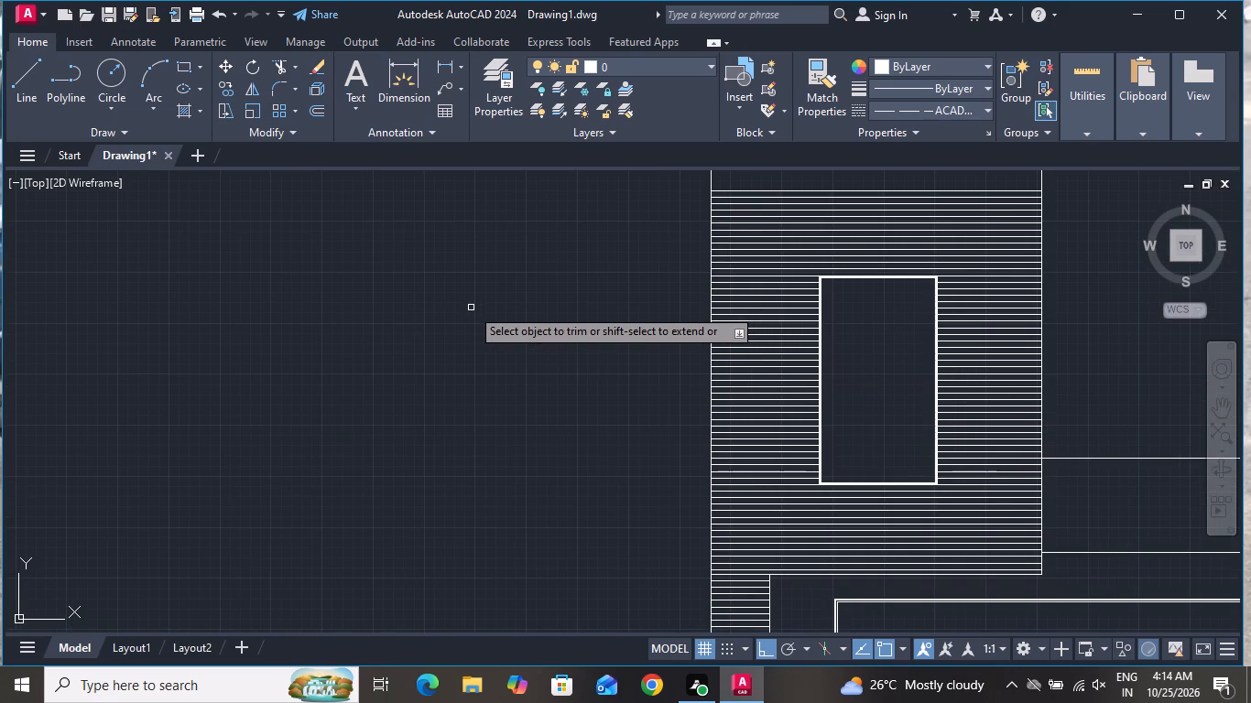
right_click(471, 306)
left_click(513, 344)
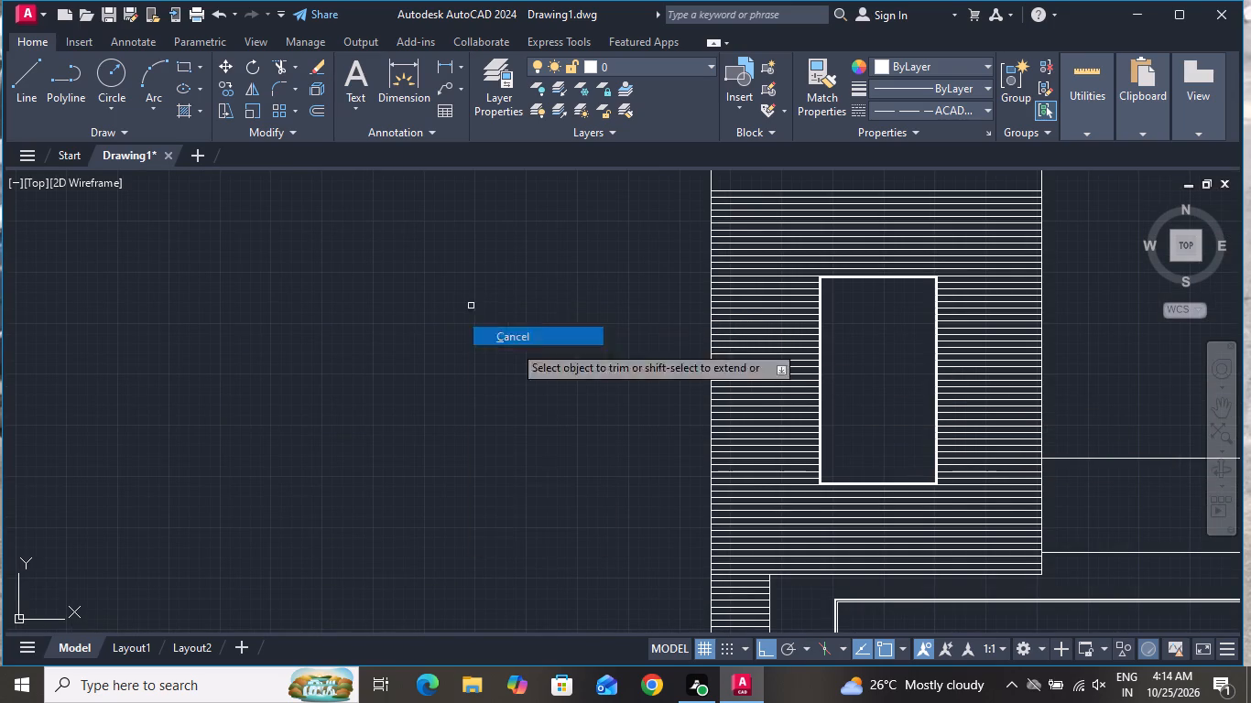
Draw a horizontal line about 3496 long across the lower part of the window, between the frame's inner sides.
left_click(23, 60)
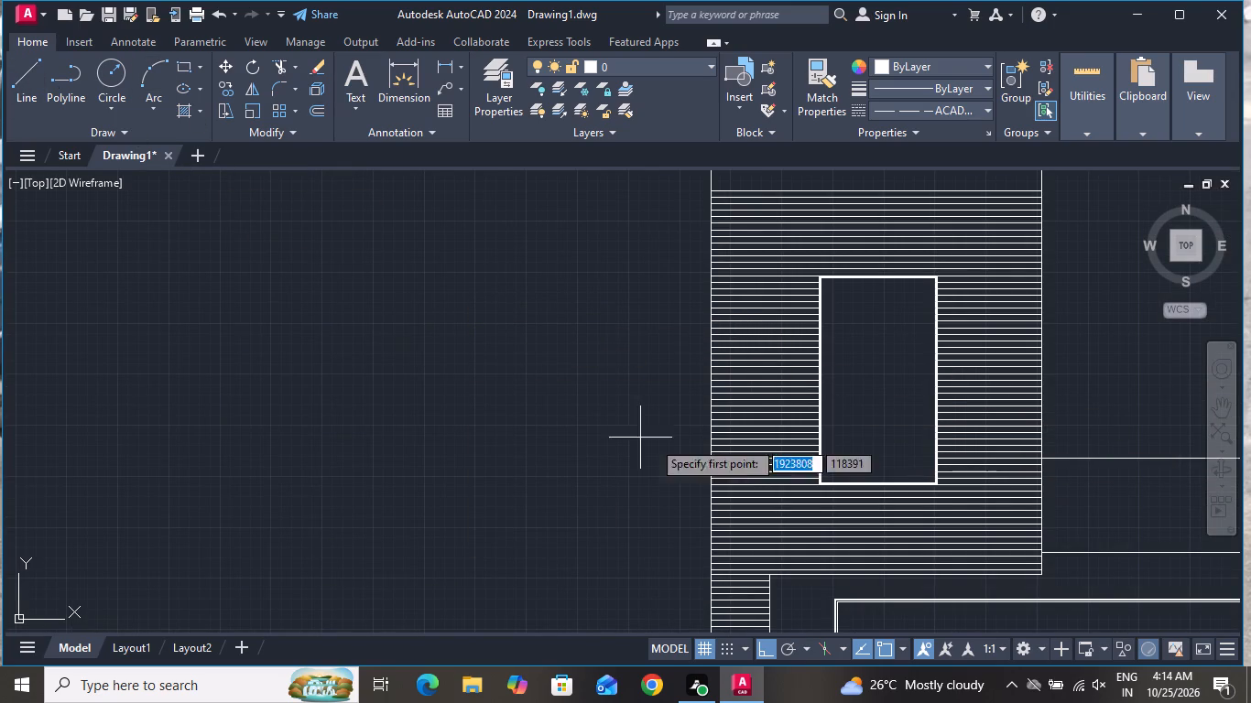
left_click(821, 421)
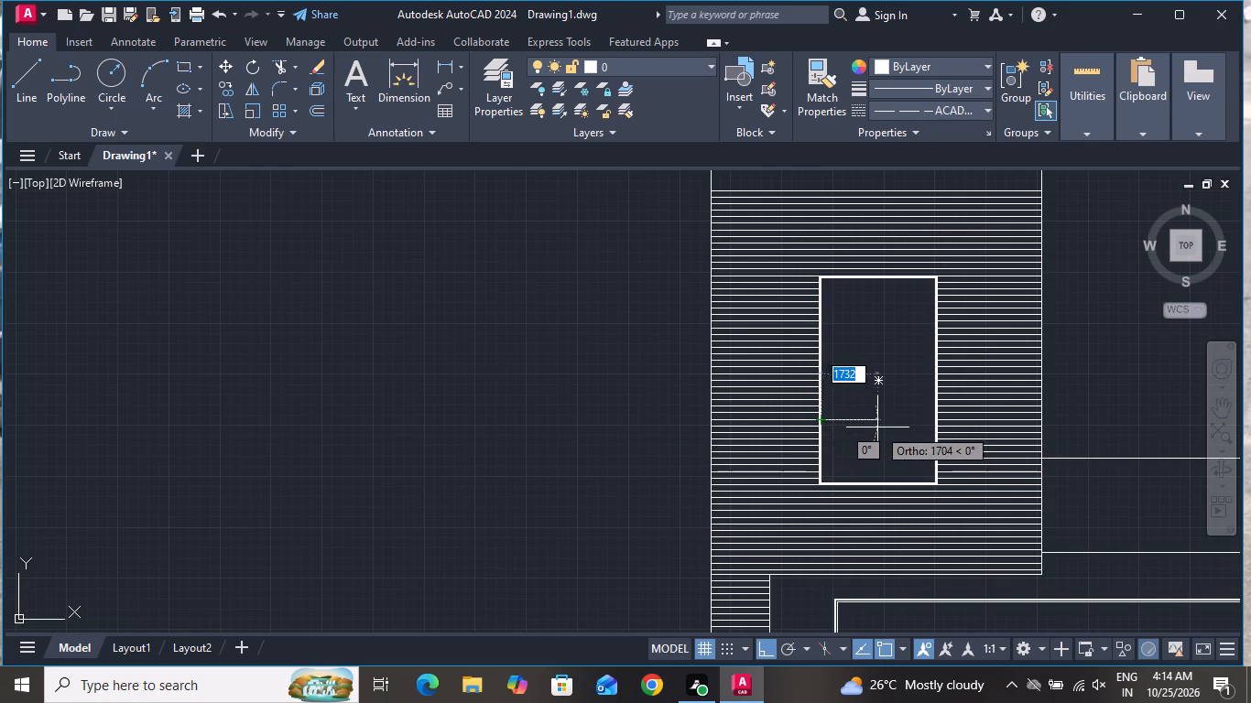
left_click(936, 424)
right_click(936, 424)
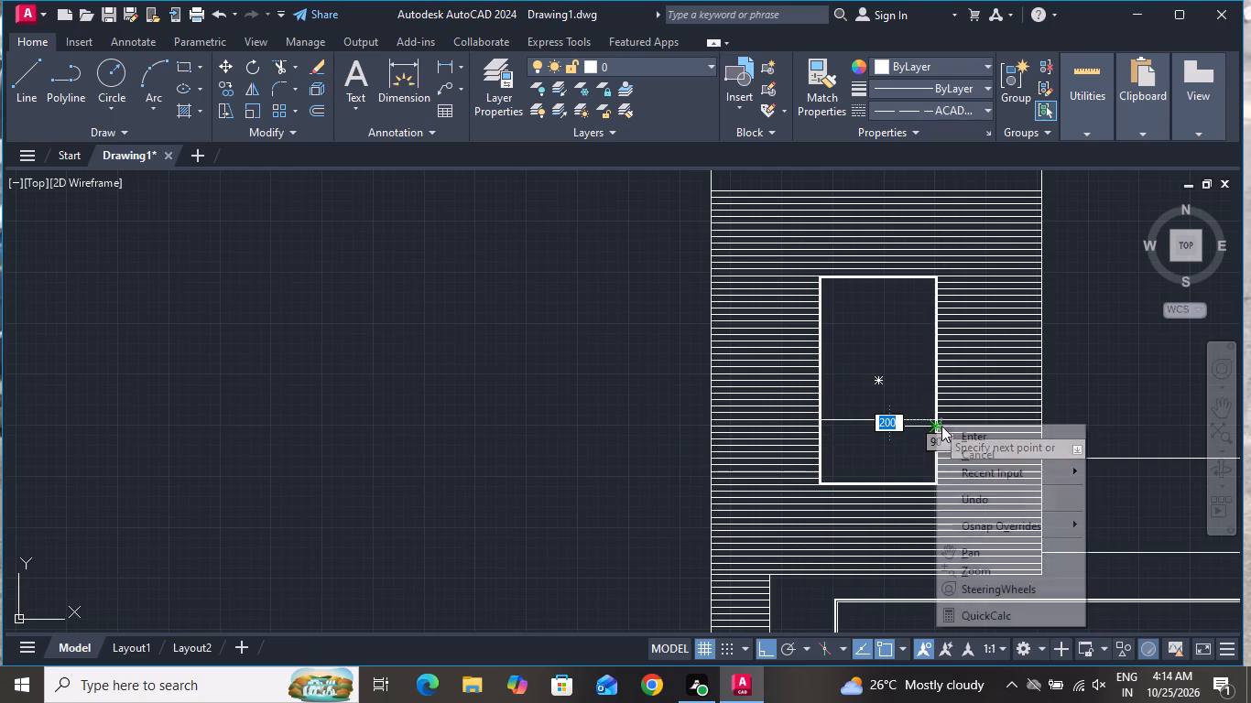
left_click(954, 445)
scroll(941, 495, "down", 1)
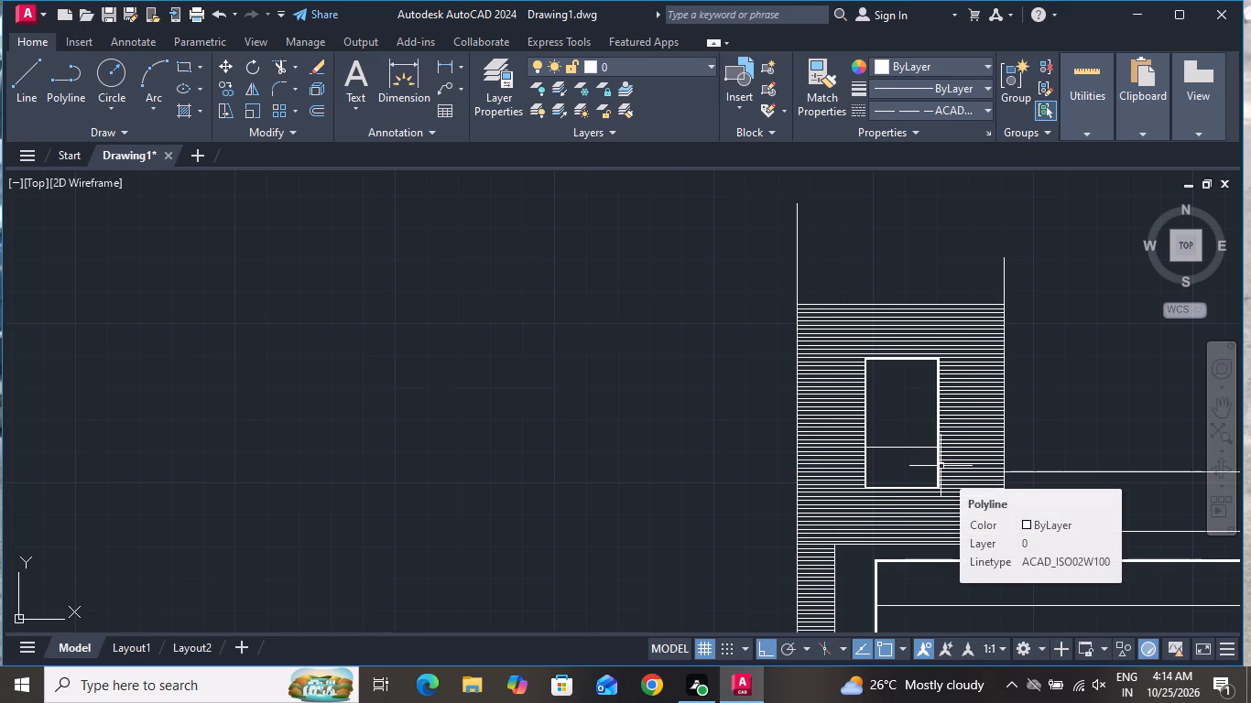
Draw a rectangle about 11356 wide by 14508 high extending left from the tall cladding strip, starting above the ground line.
scroll(941, 464, "down", 3)
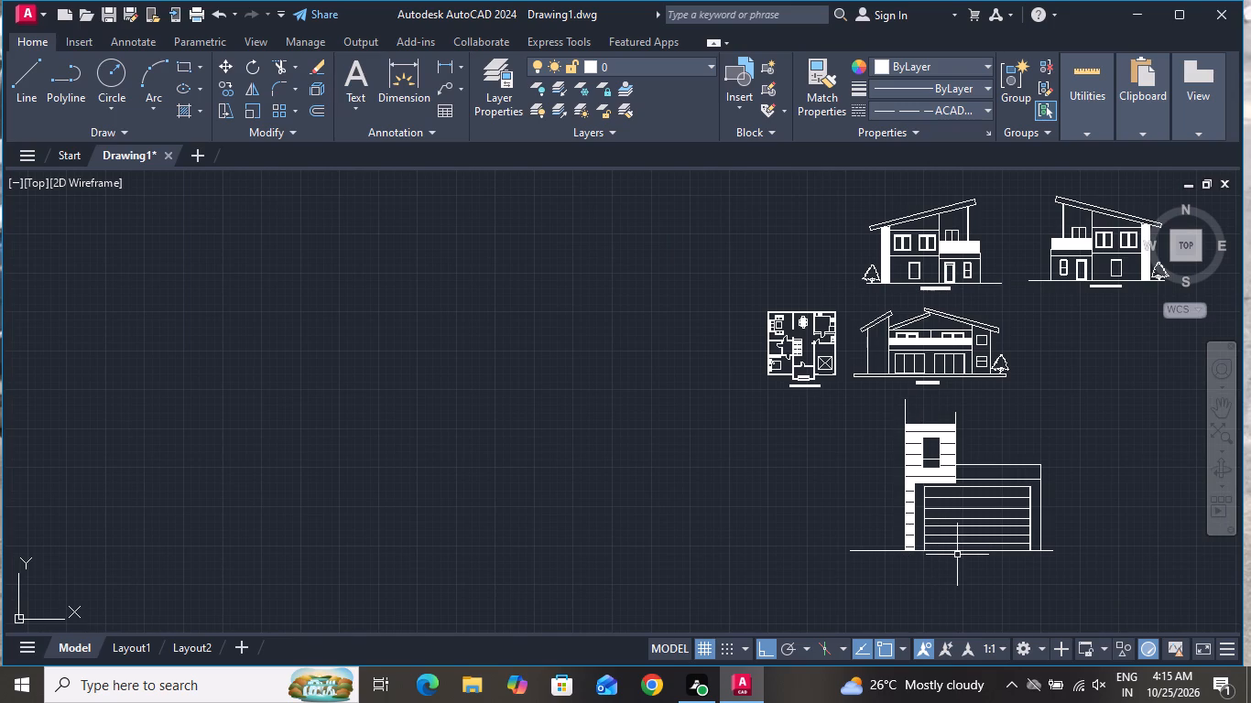
scroll(957, 555, "up", 2)
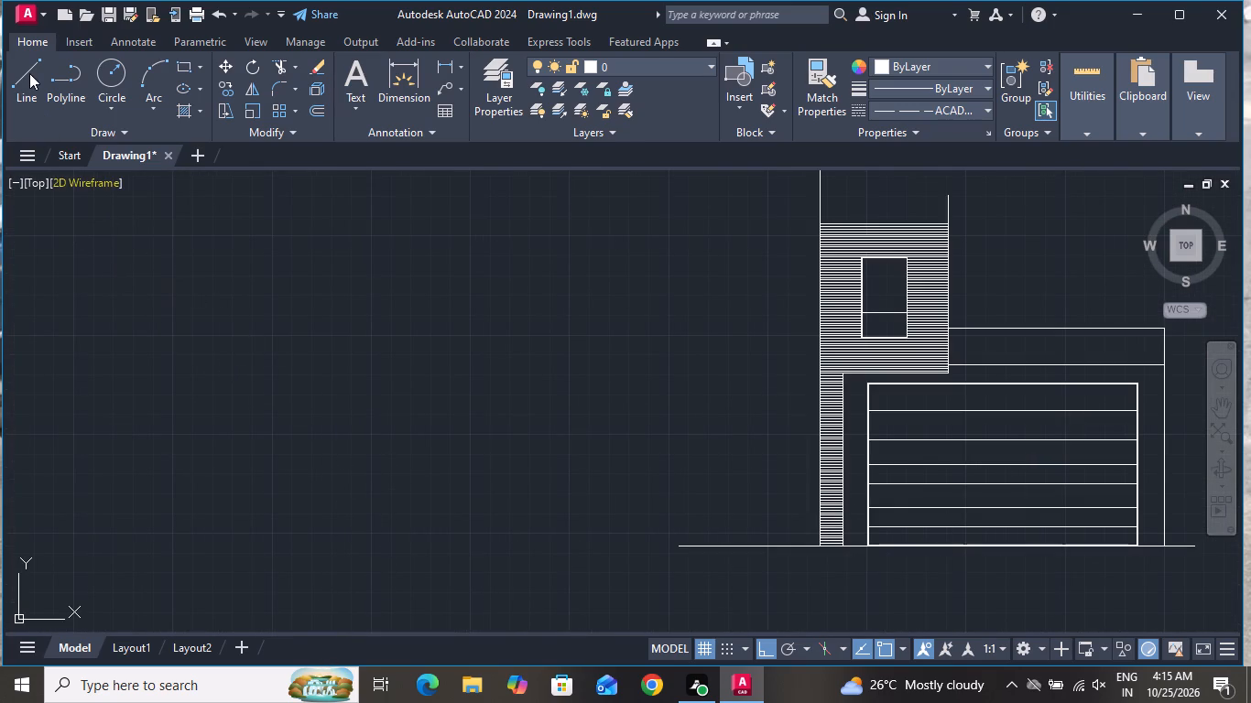
left_click(183, 65)
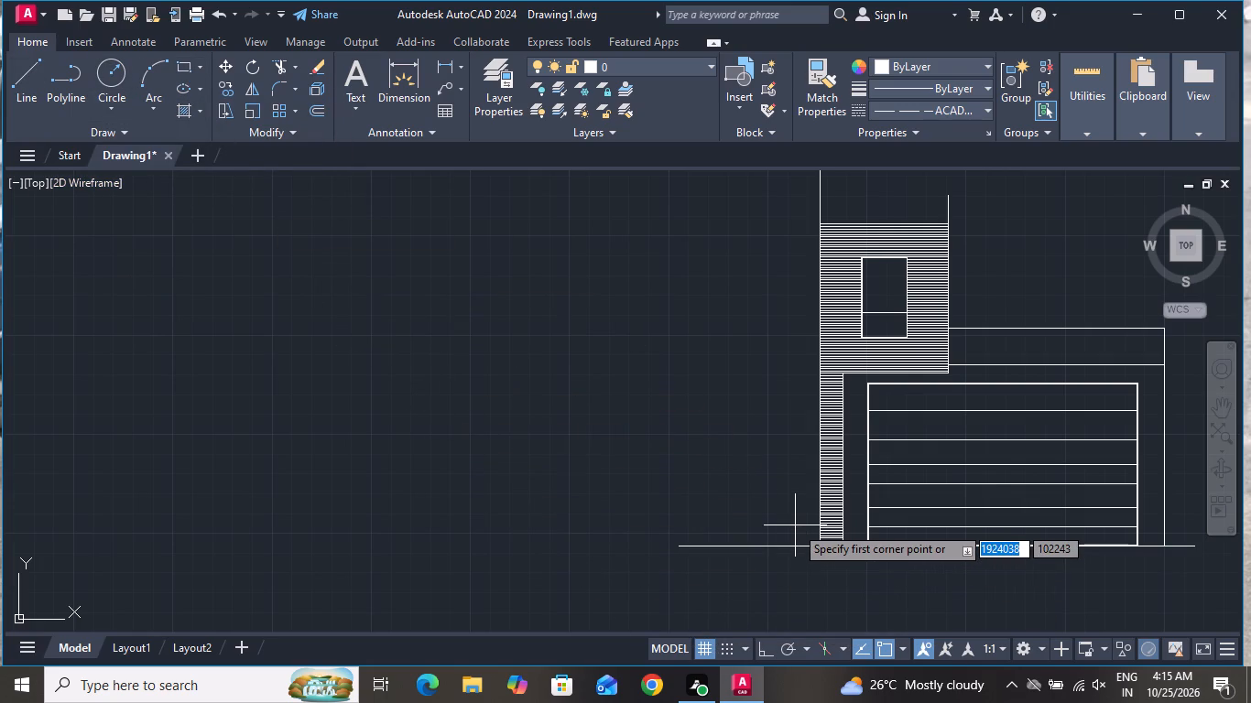
scroll(805, 524, "up", 1)
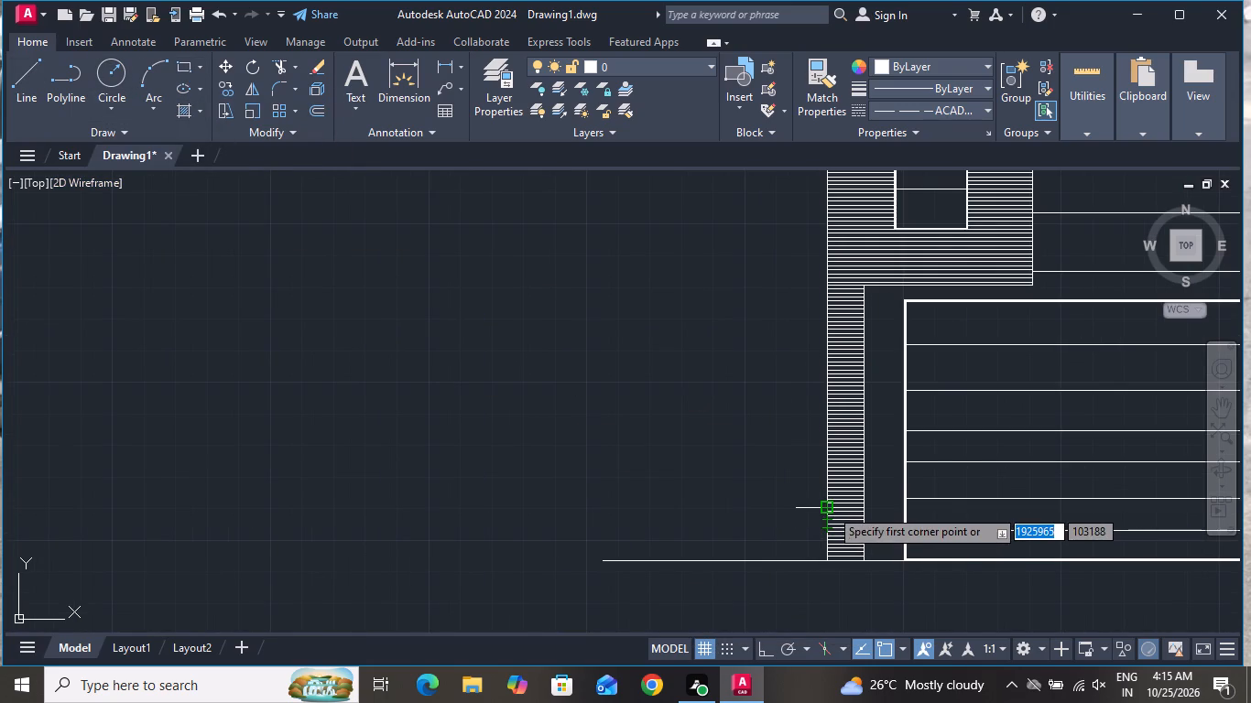
left_click(830, 508)
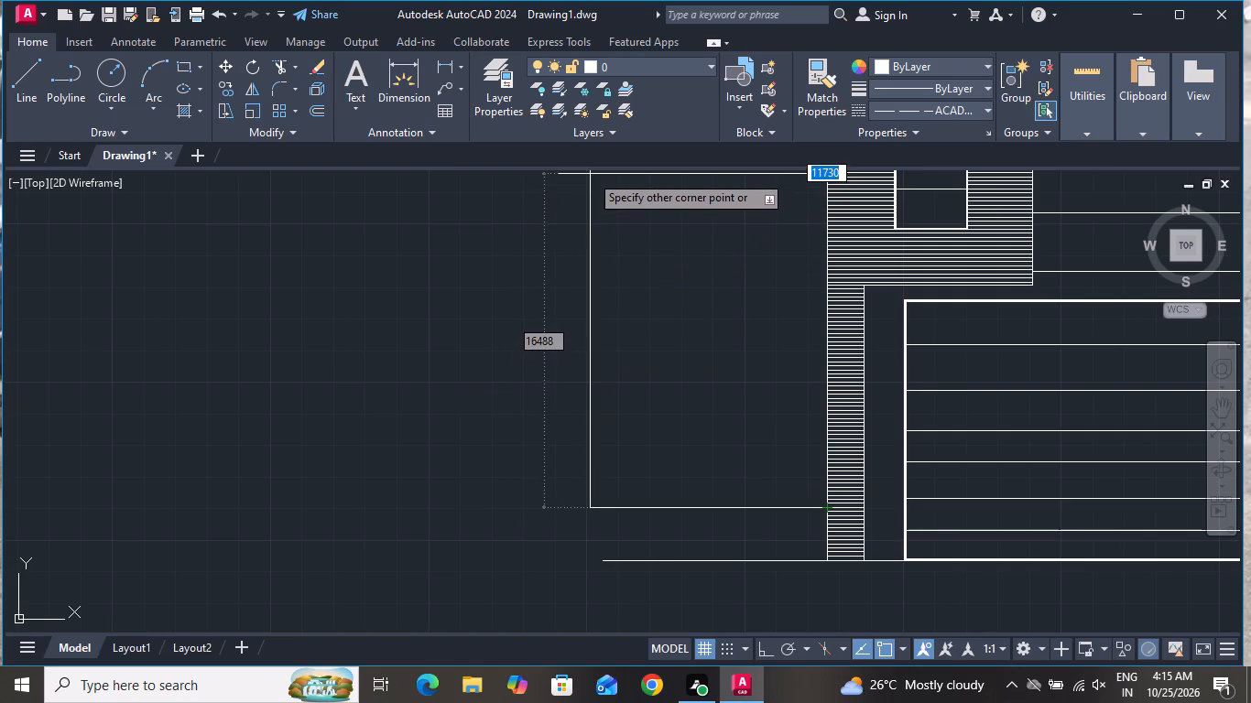
scroll(592, 200, "down", 3)
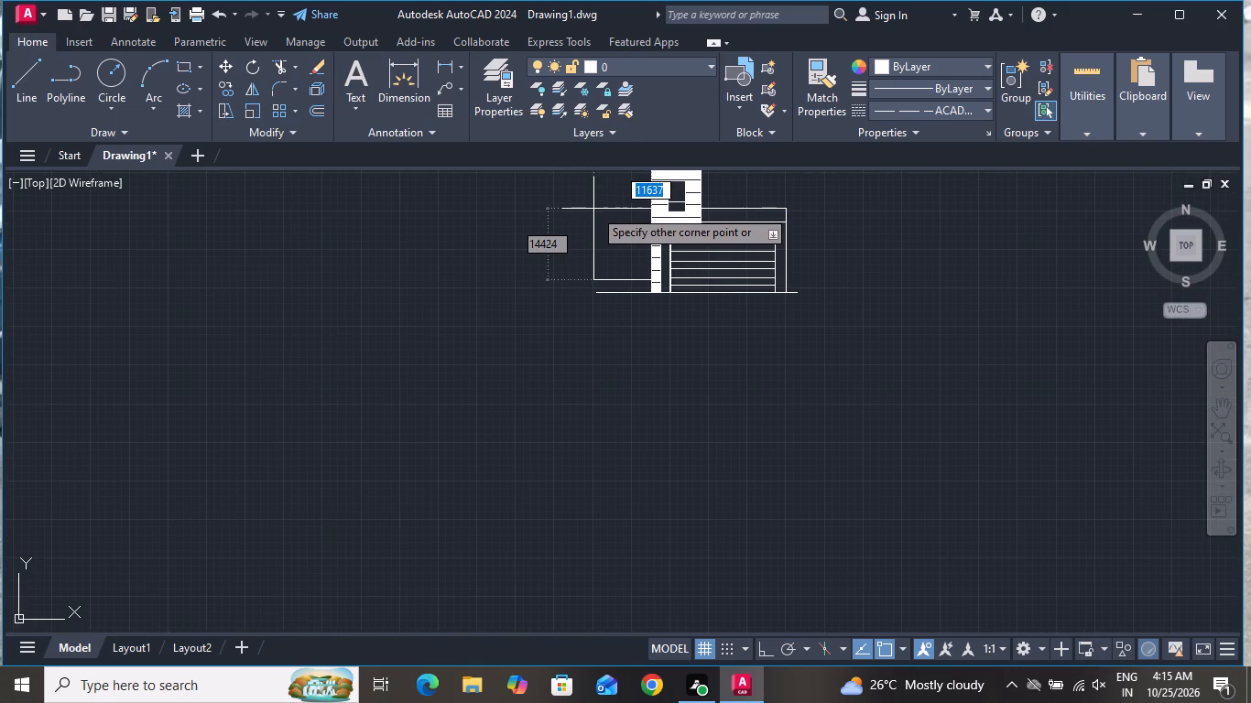
scroll(593, 209, "up", 1)
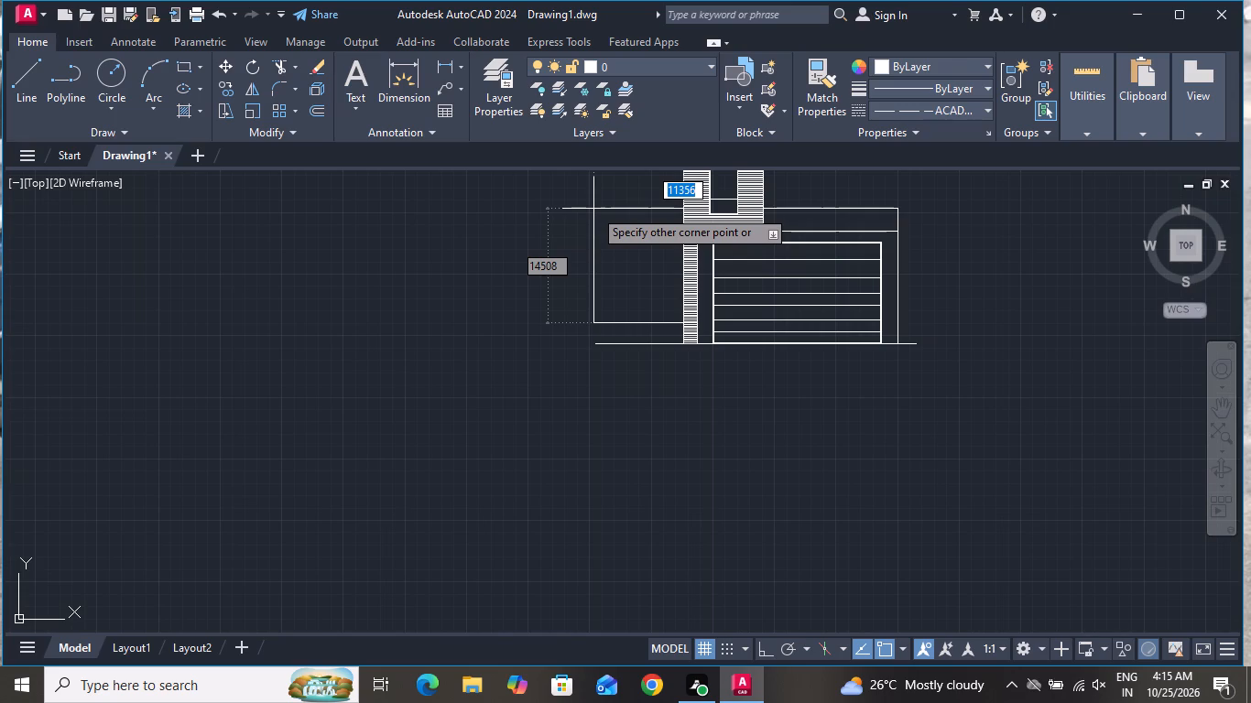
left_click(593, 209)
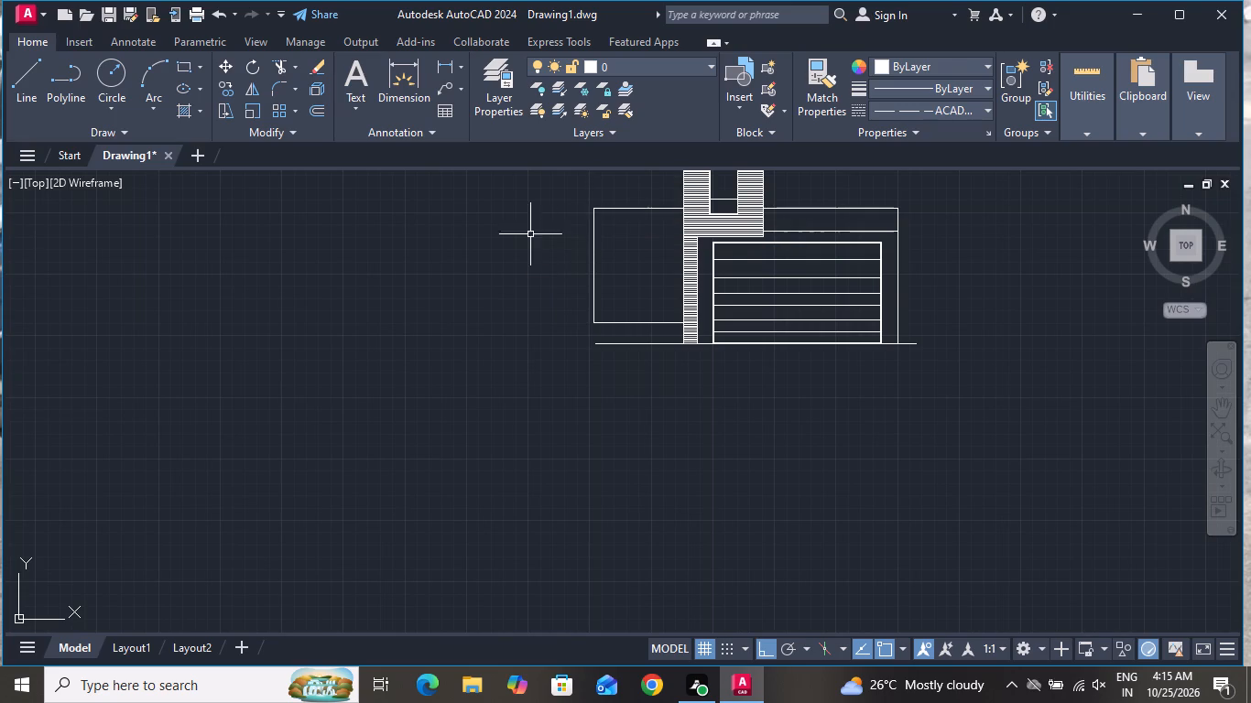
Draw a thin rectangle about 11170 wide by 527 high beneath the side wall section, extending from the tall cladding strip.
left_click(183, 63)
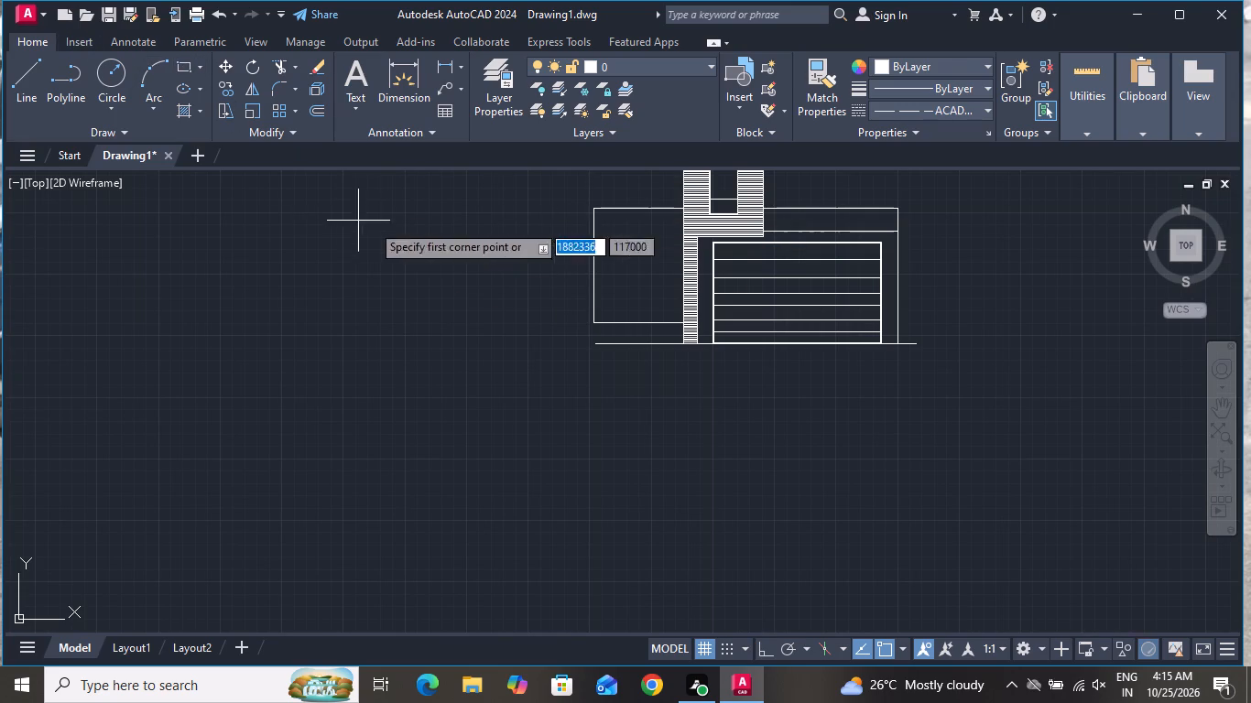
scroll(581, 308, "up", 3)
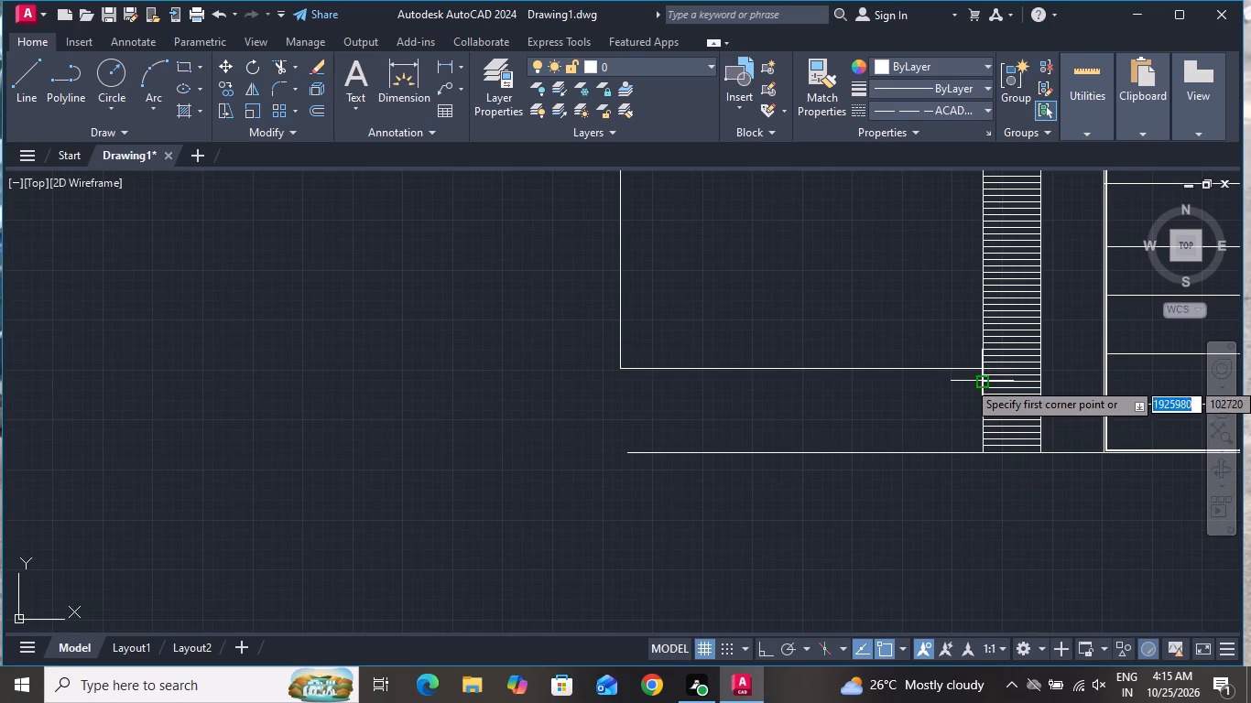
left_click(982, 366)
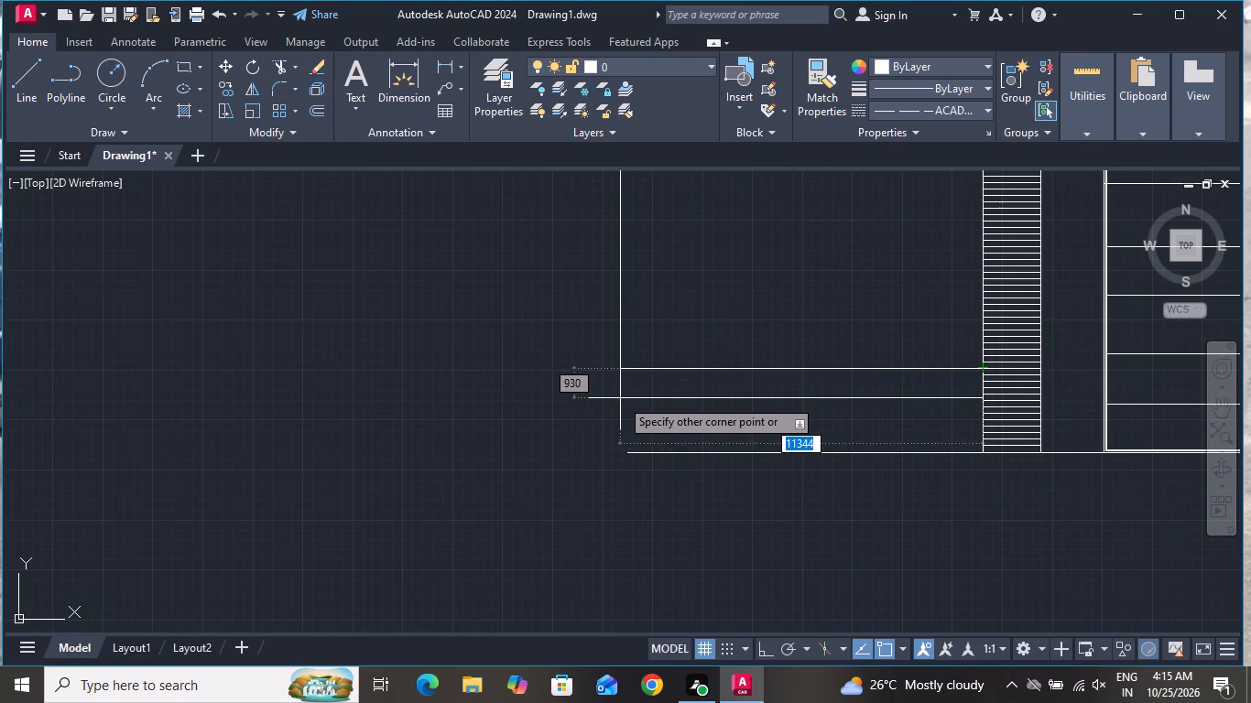
left_click(625, 385)
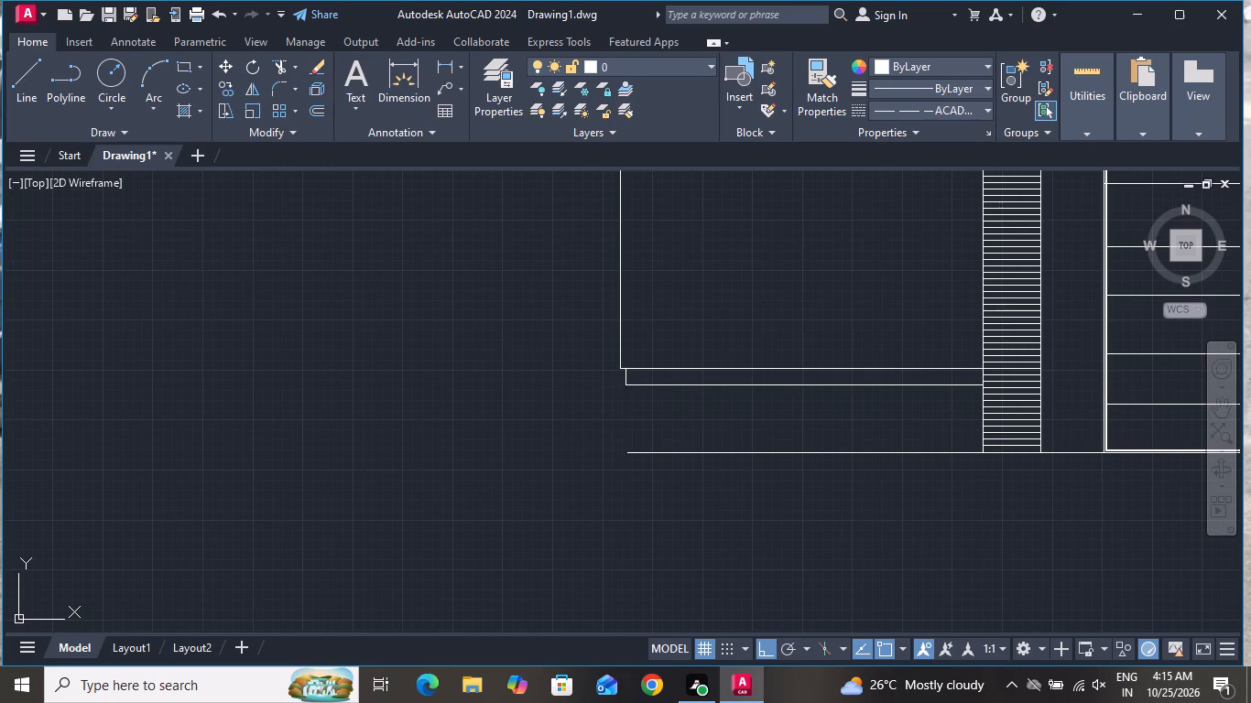
Copy the thin rectangle downward four times, stacking the copies edge to edge down to the ground line as steps.
left_click(635, 382)
left_click(626, 391)
left_click(229, 92)
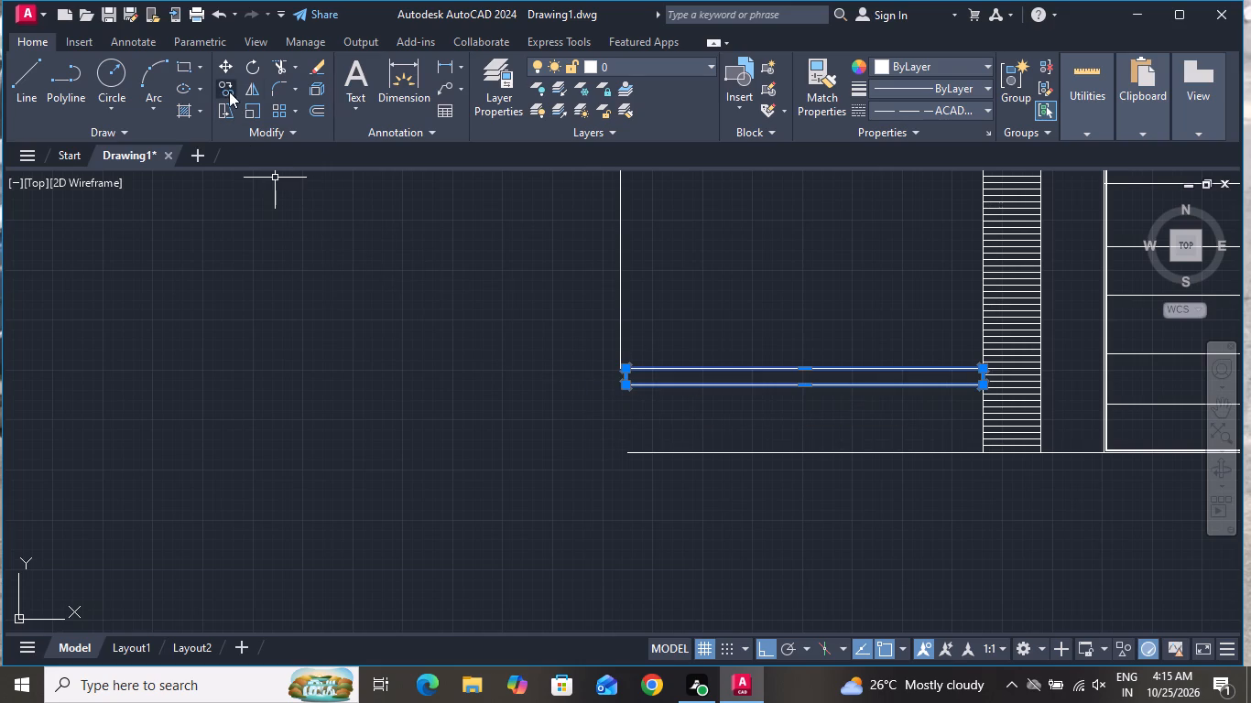
scroll(631, 378, "up", 2)
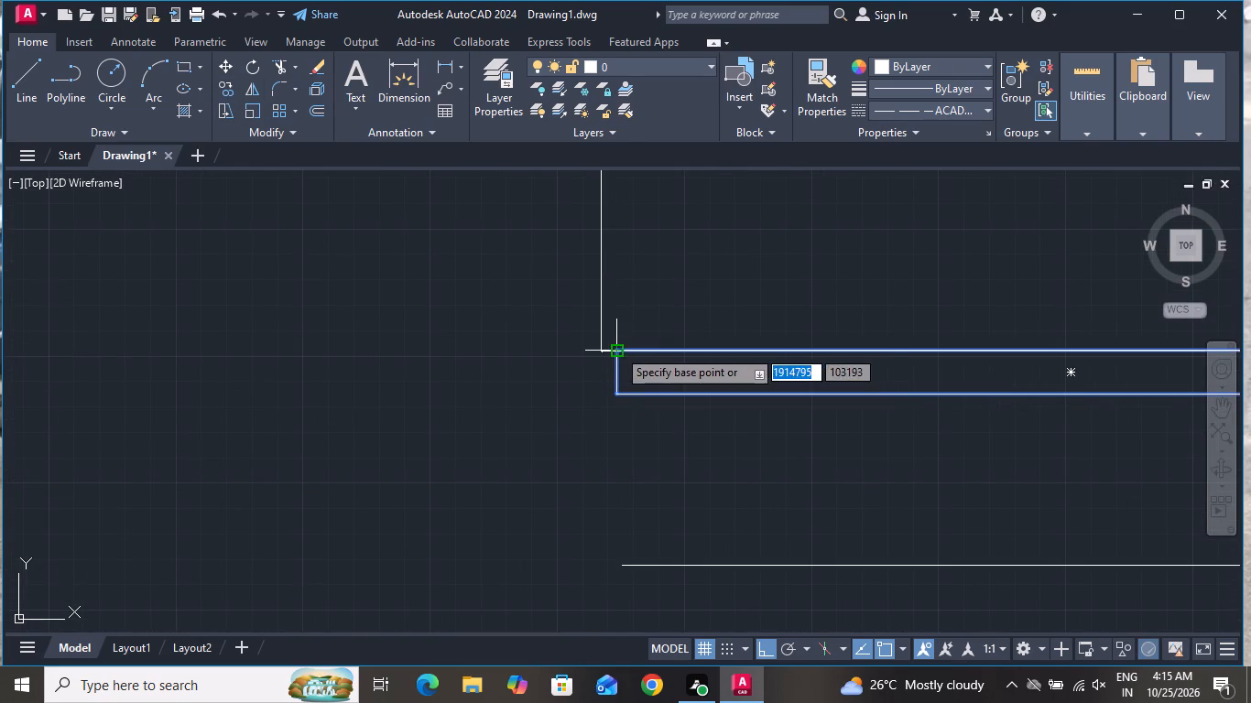
left_click(617, 349)
left_click(619, 394)
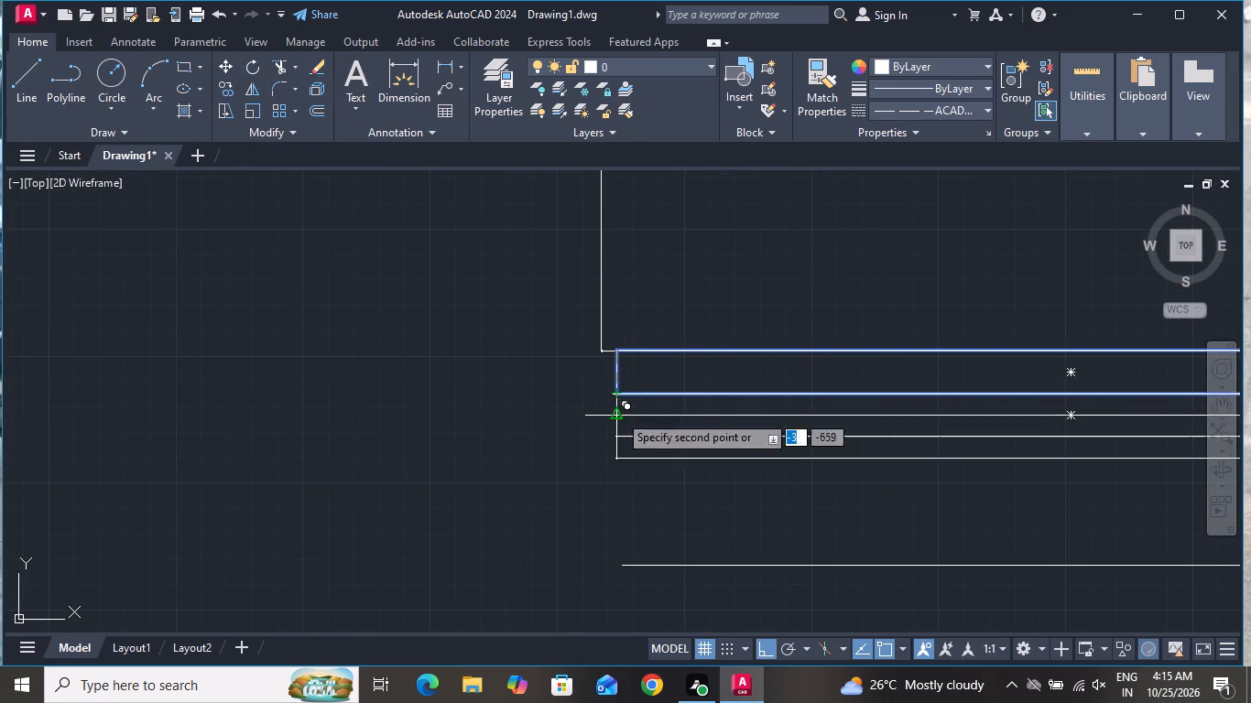
left_click(612, 438)
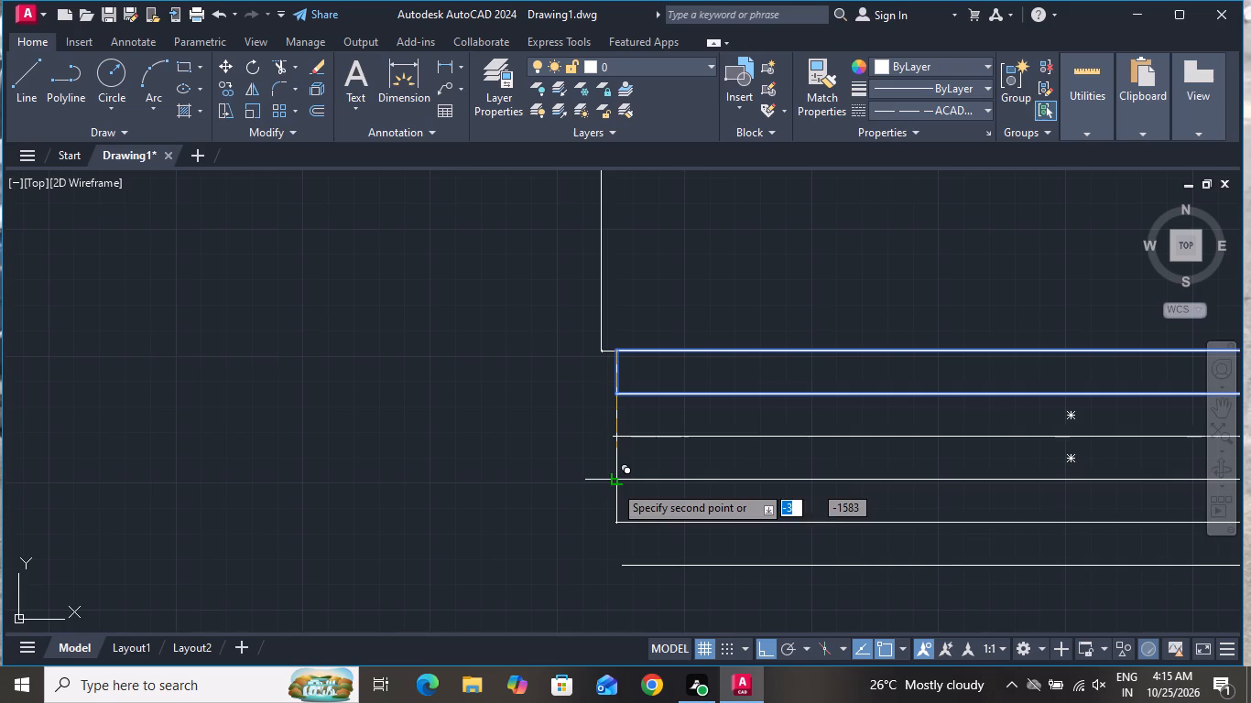
left_click(614, 484)
left_click(618, 521)
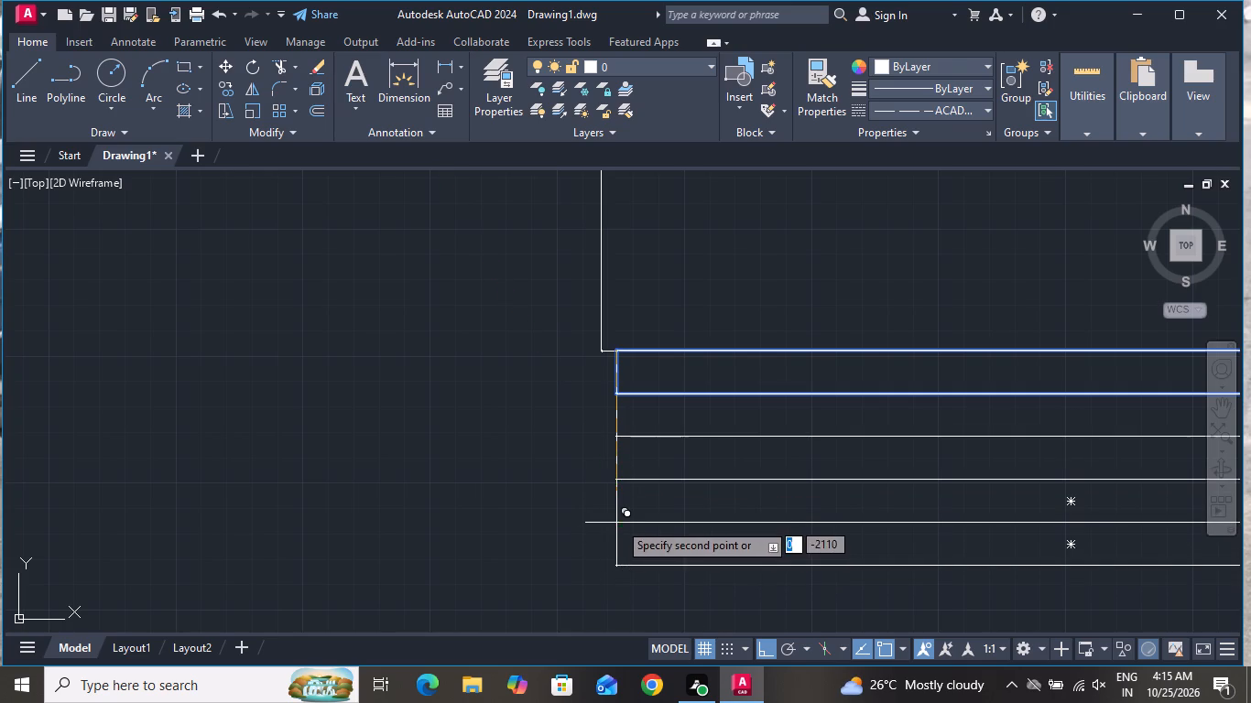
scroll(543, 518, "down", 2)
right_click(473, 503)
left_click(578, 303)
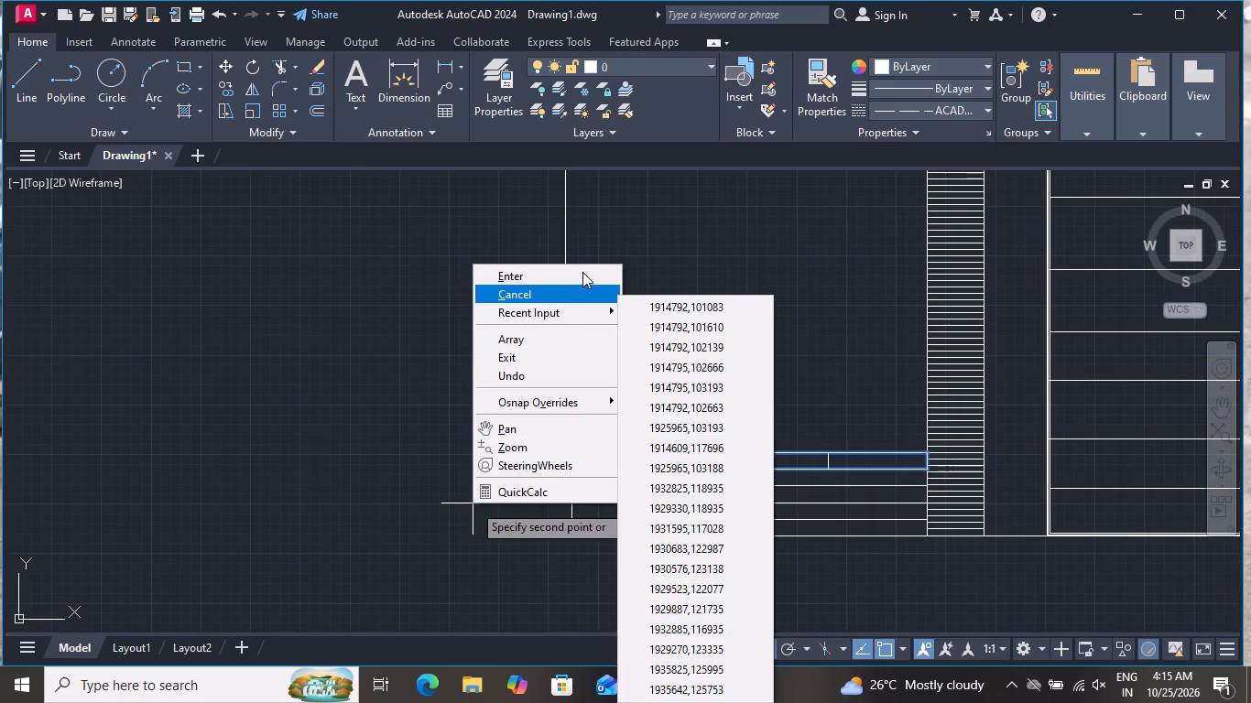
left_click(582, 272)
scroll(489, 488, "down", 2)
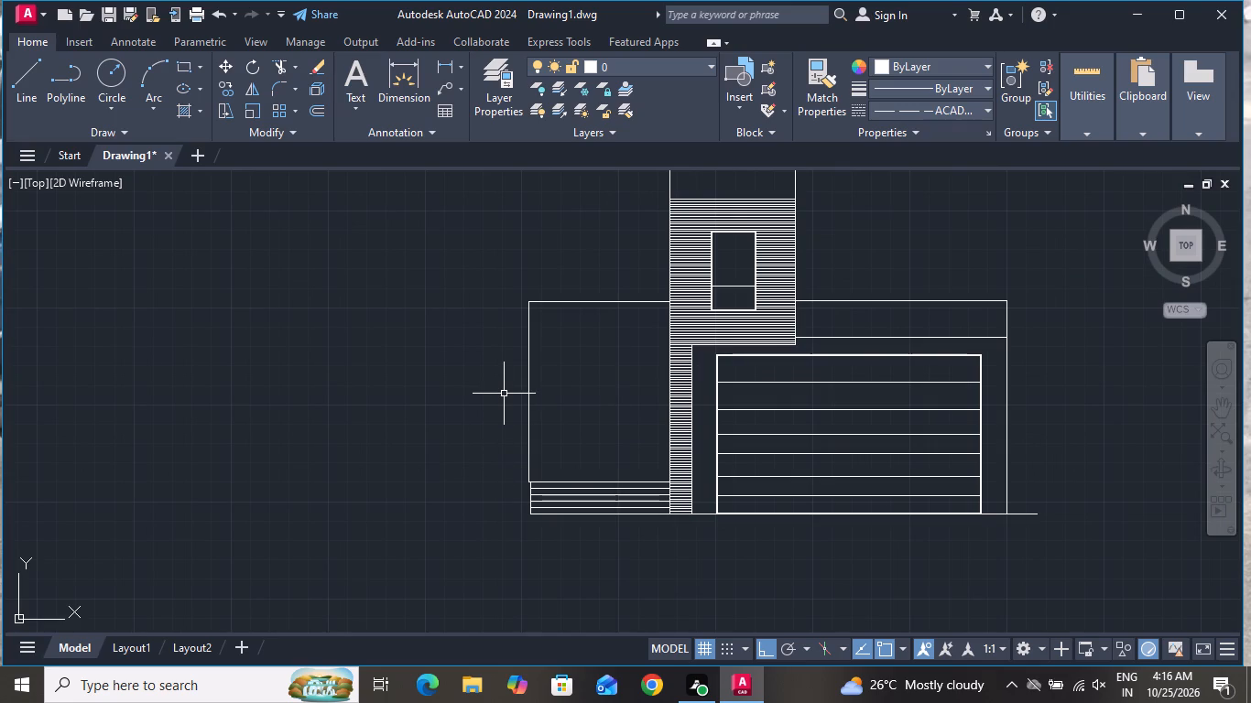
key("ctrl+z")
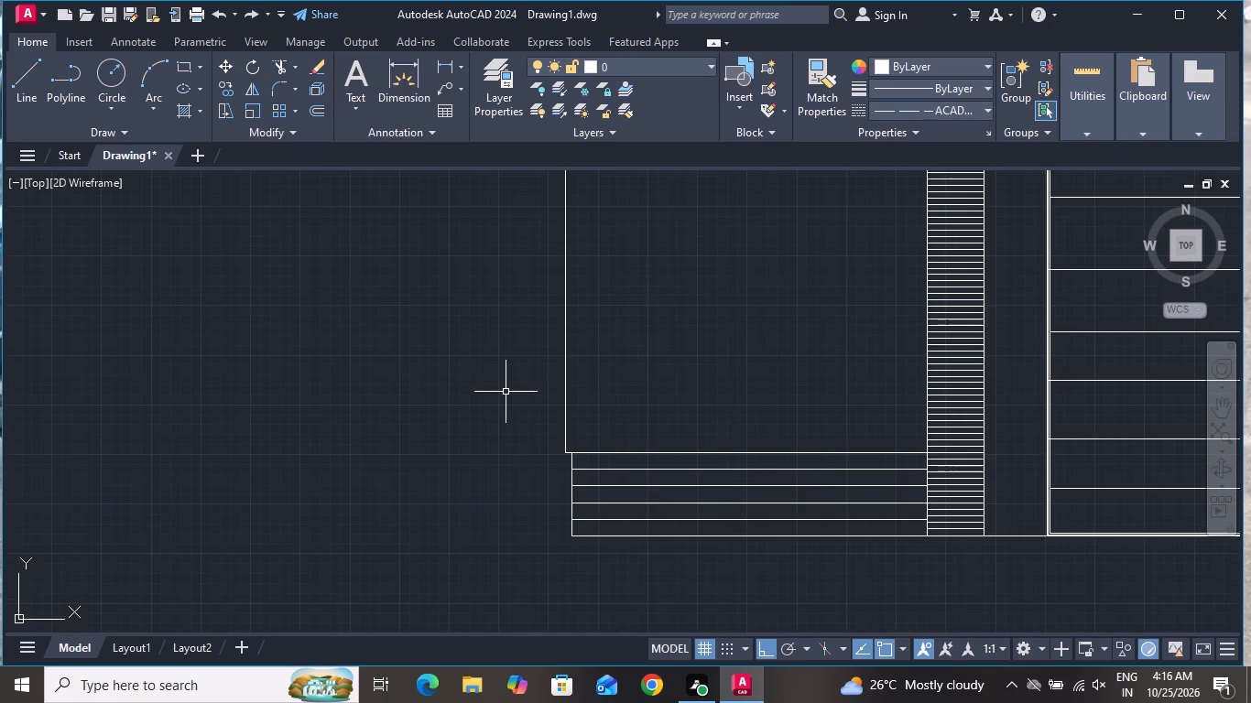
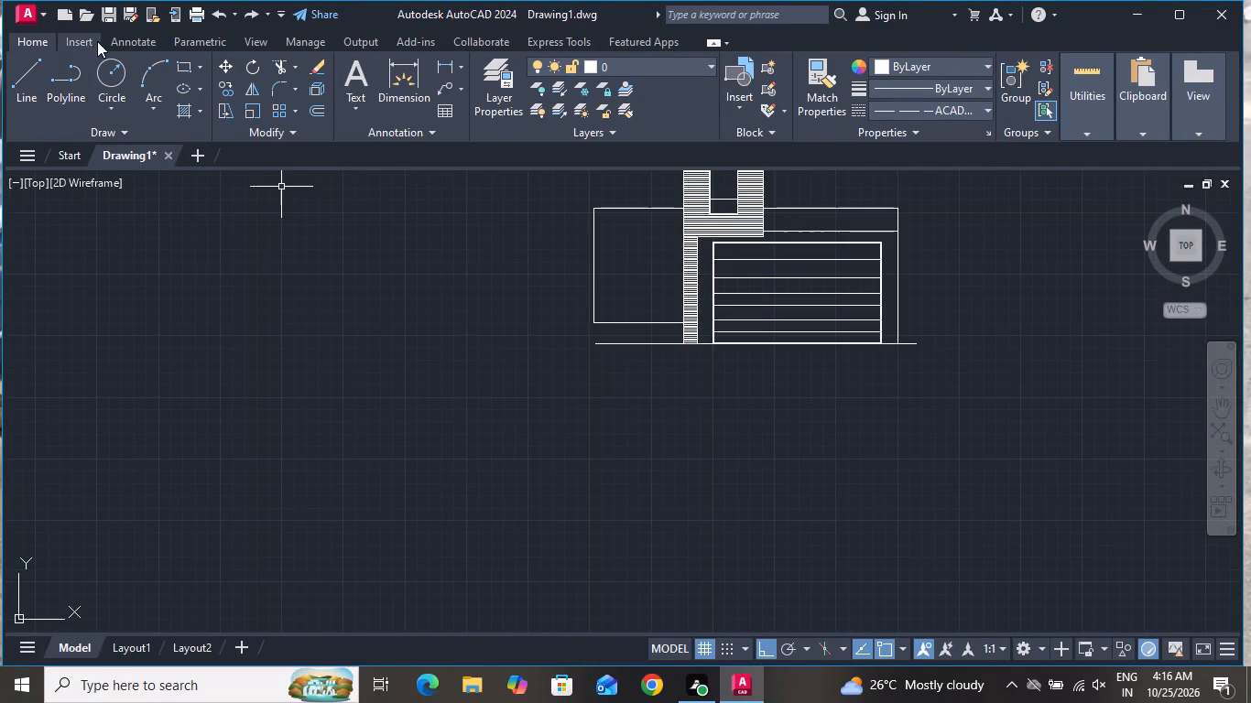
Draw a rectangle about 10665 wide by 11159 high inside the side wall section, from the cladding strip to the section's bottom edge.
left_click(174, 68)
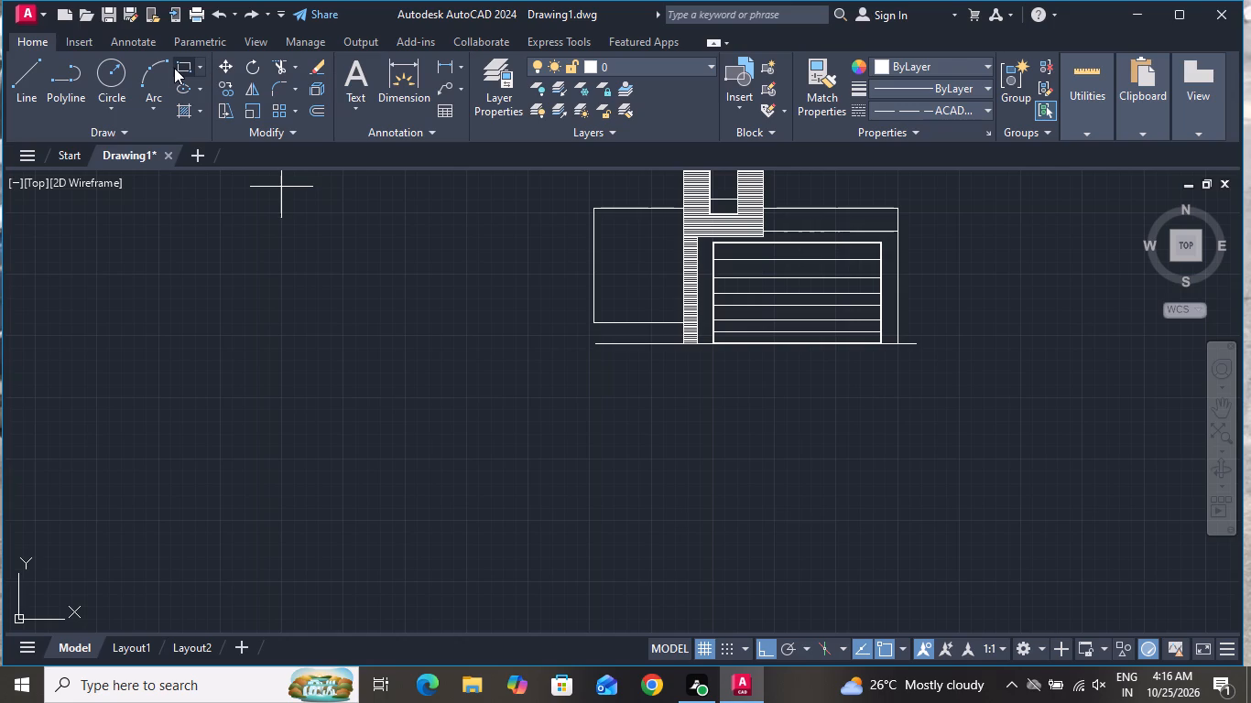
scroll(481, 359, "down", 3)
scroll(560, 357, "up", 3)
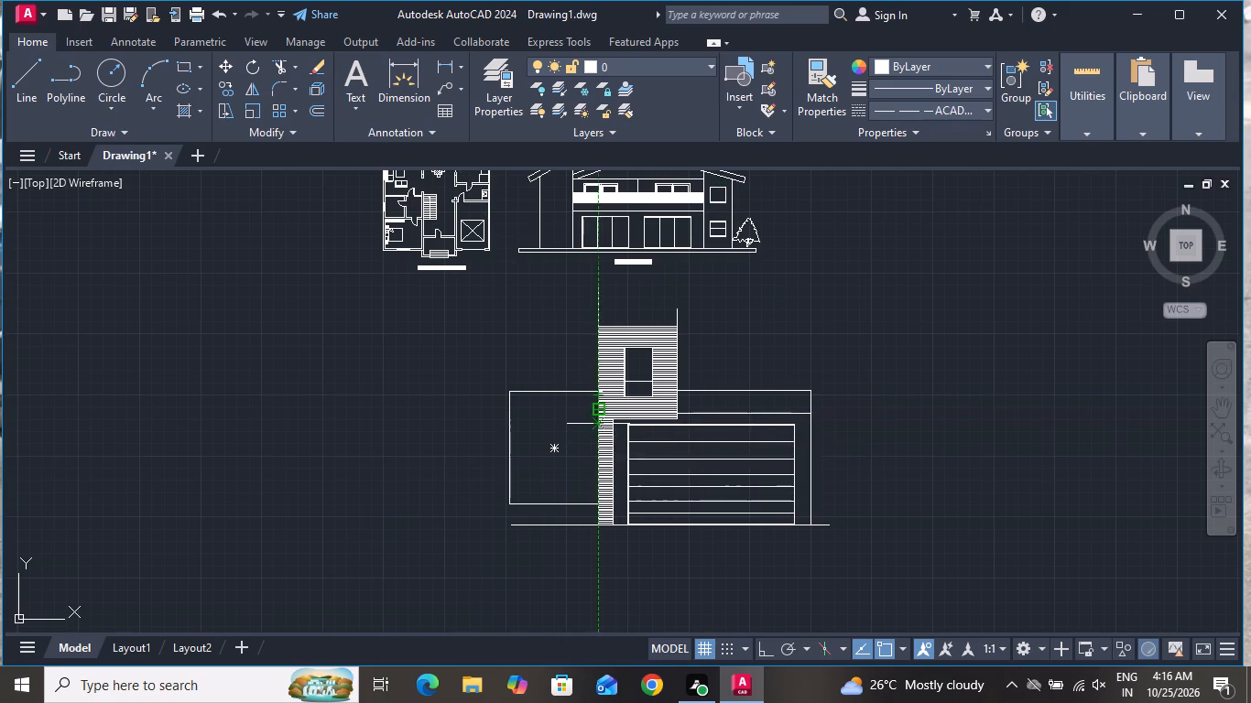
scroll(590, 397, "up", 2)
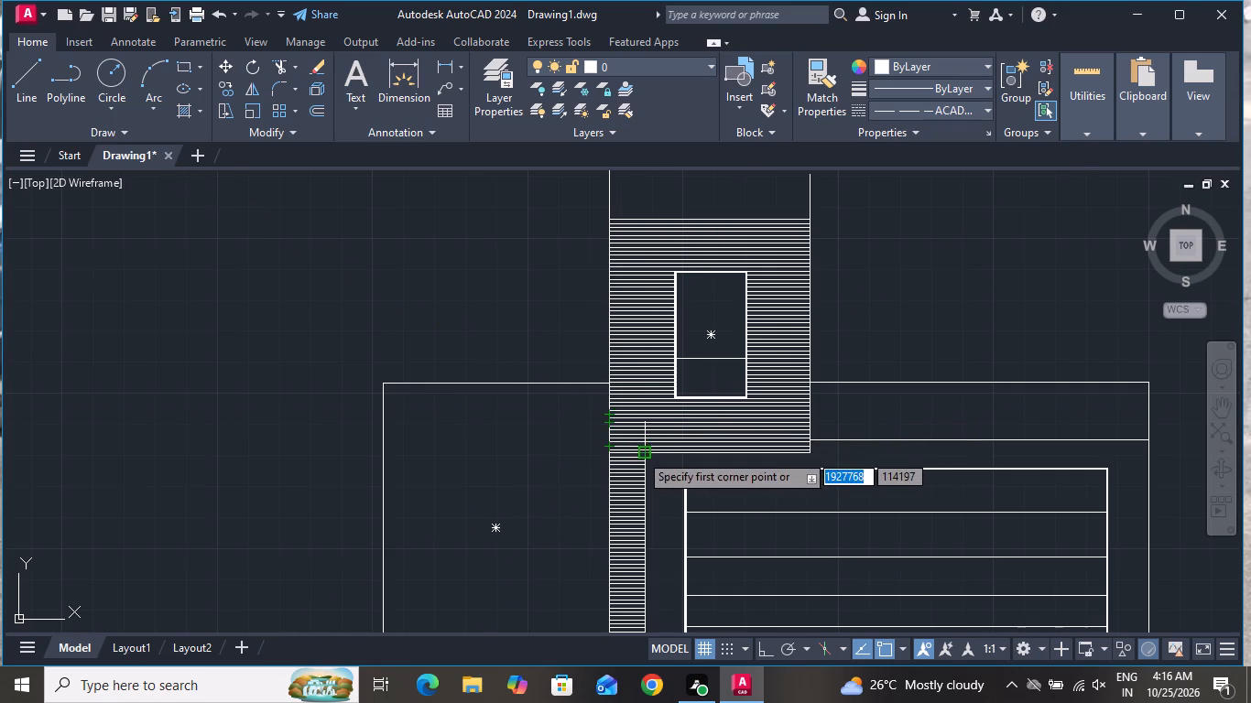
left_click(606, 449)
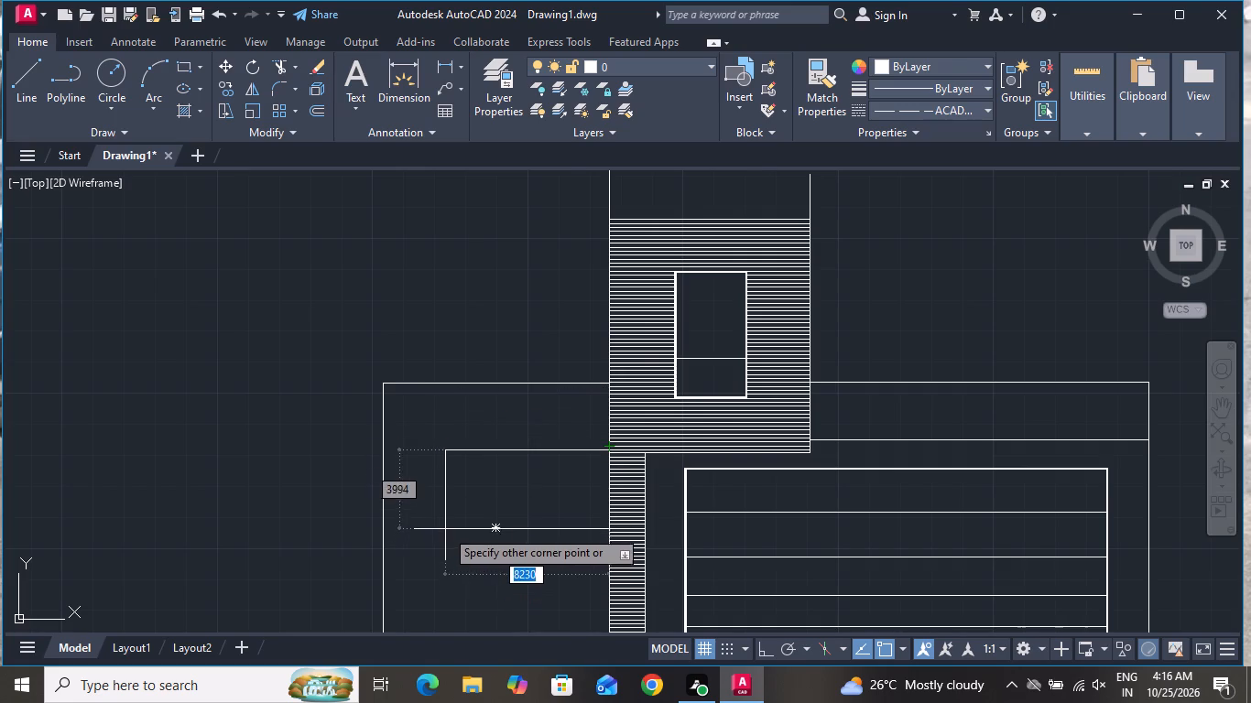
scroll(448, 525, "down", 2)
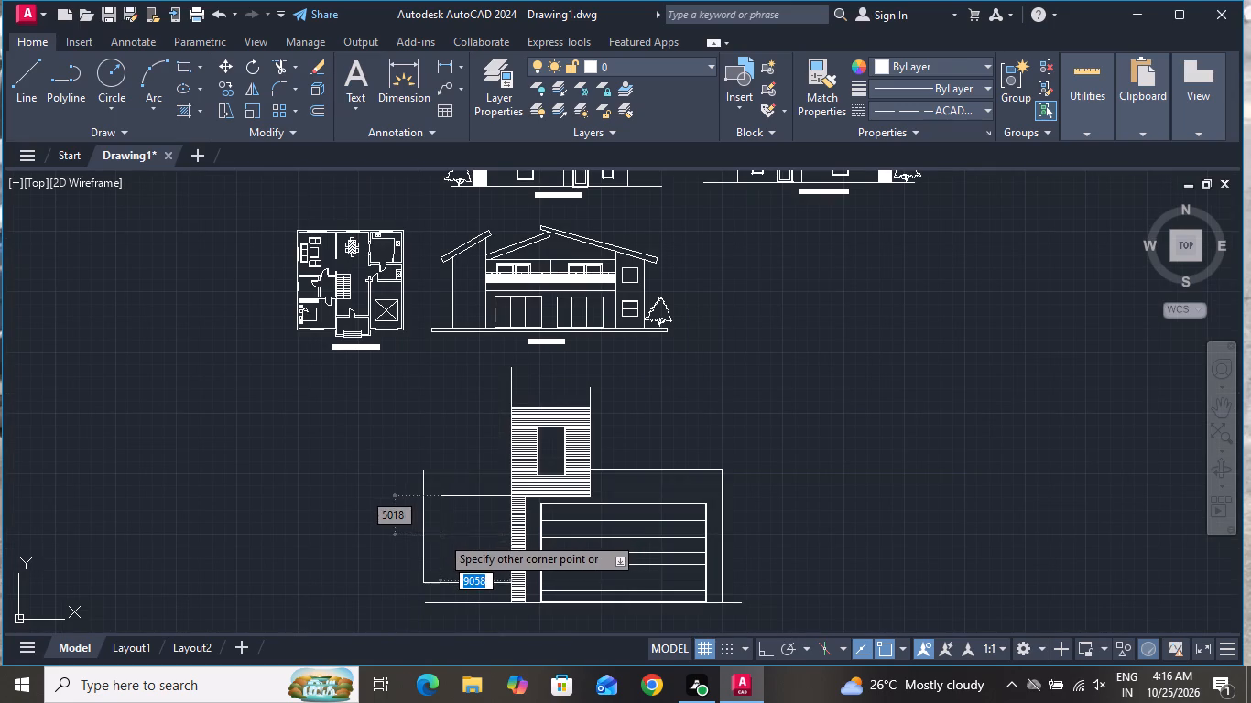
scroll(430, 555, "up", 3)
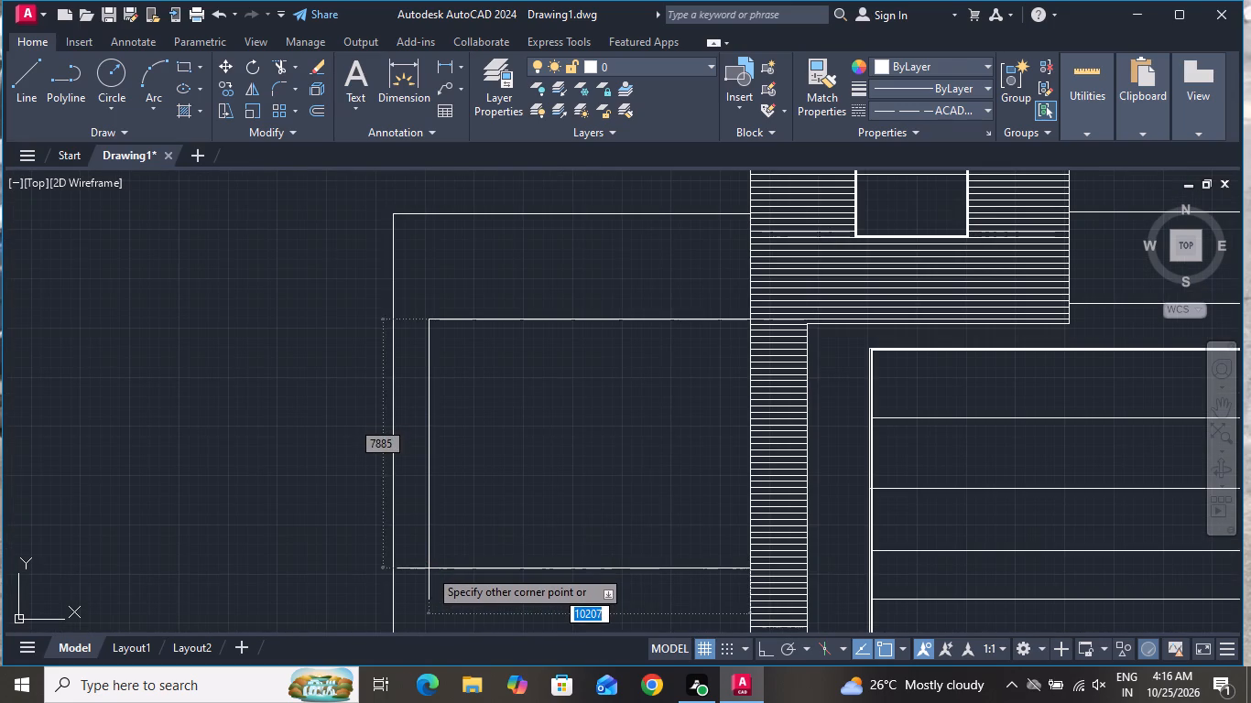
scroll(429, 568, "down", 2)
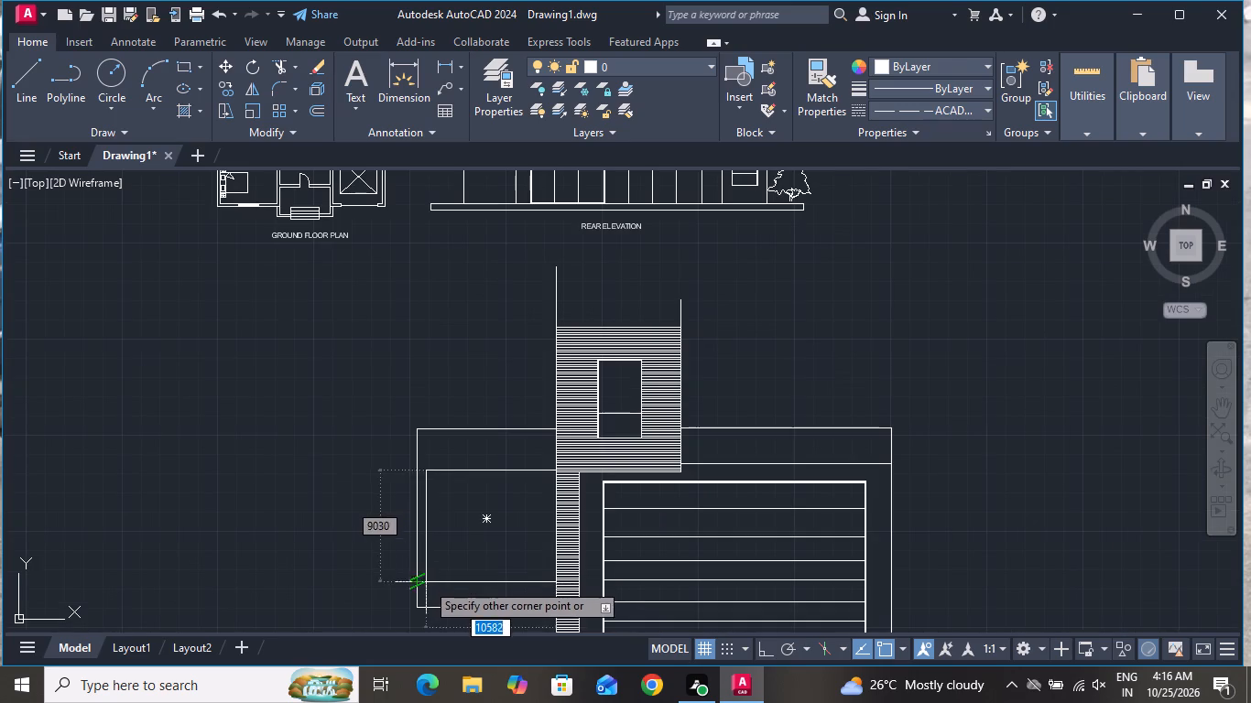
scroll(428, 604, "up", 2)
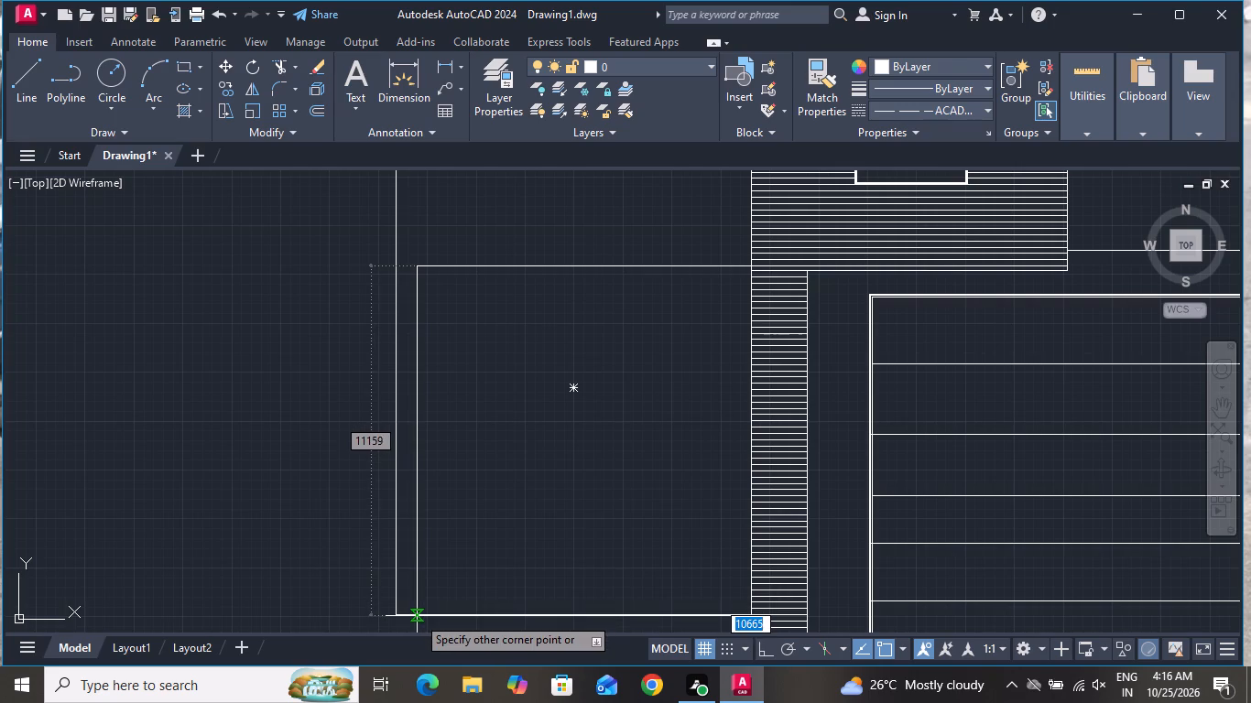
left_click(417, 616)
Draw a horizontal line about 11439 long across the side wall section, above the inner rectangle, ending at the cladding.
scroll(541, 385, "down", 2)
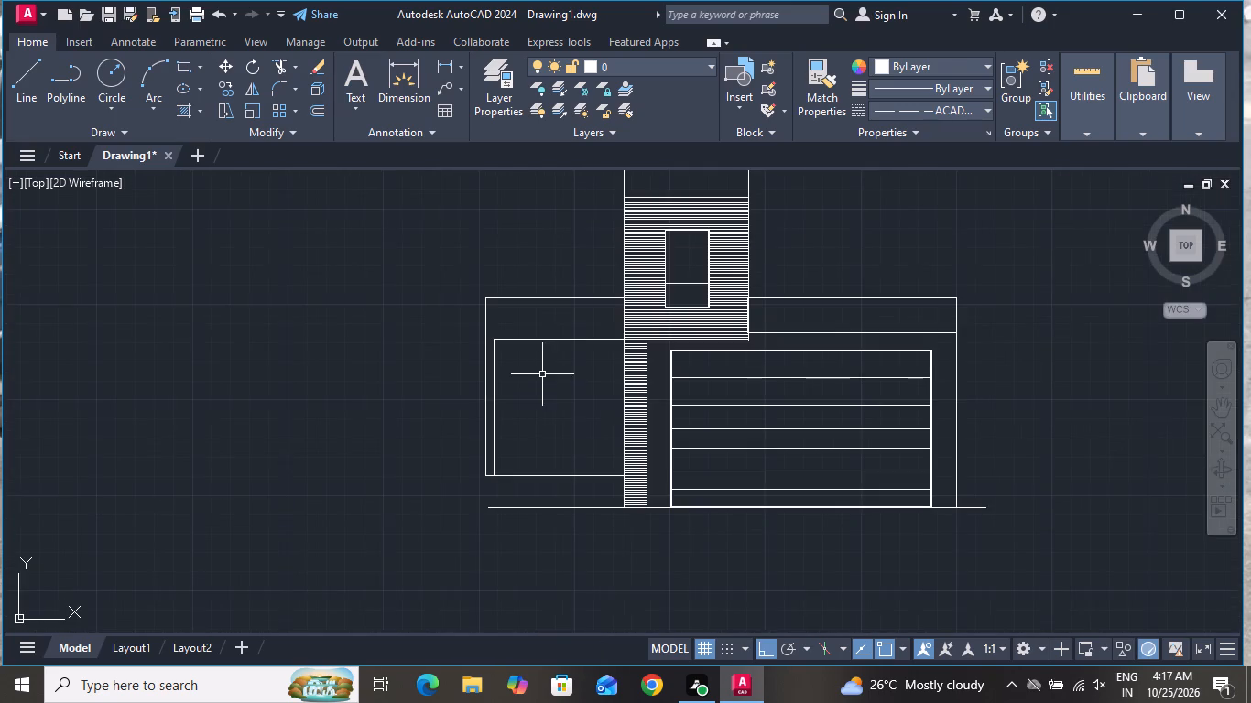
left_click(33, 67)
scroll(490, 324, "up", 2)
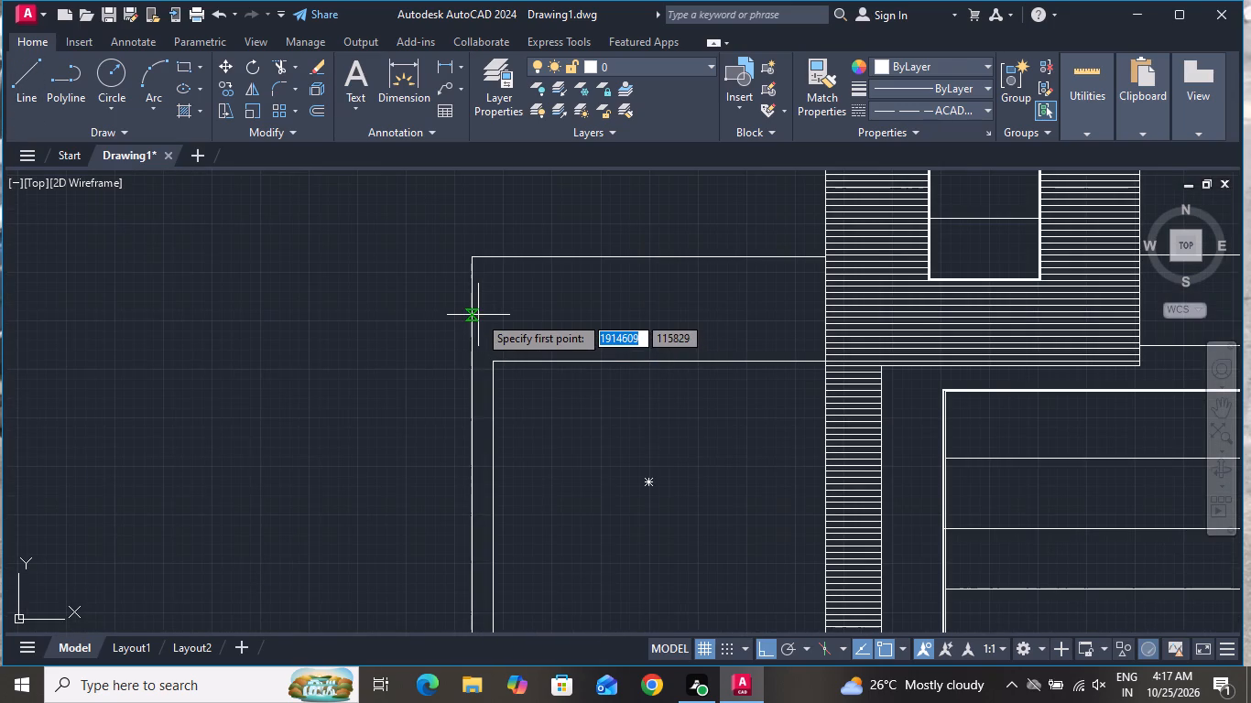
left_click(473, 313)
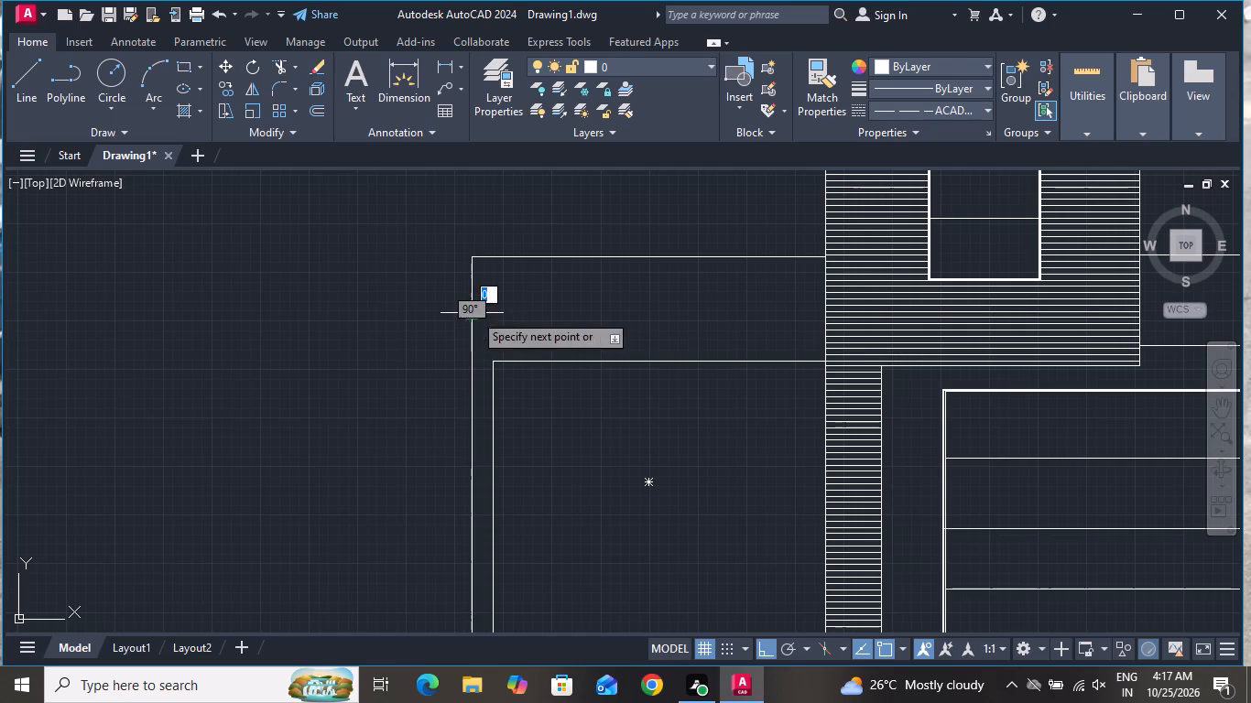
left_click(825, 314)
right_click(826, 316)
left_click(843, 353)
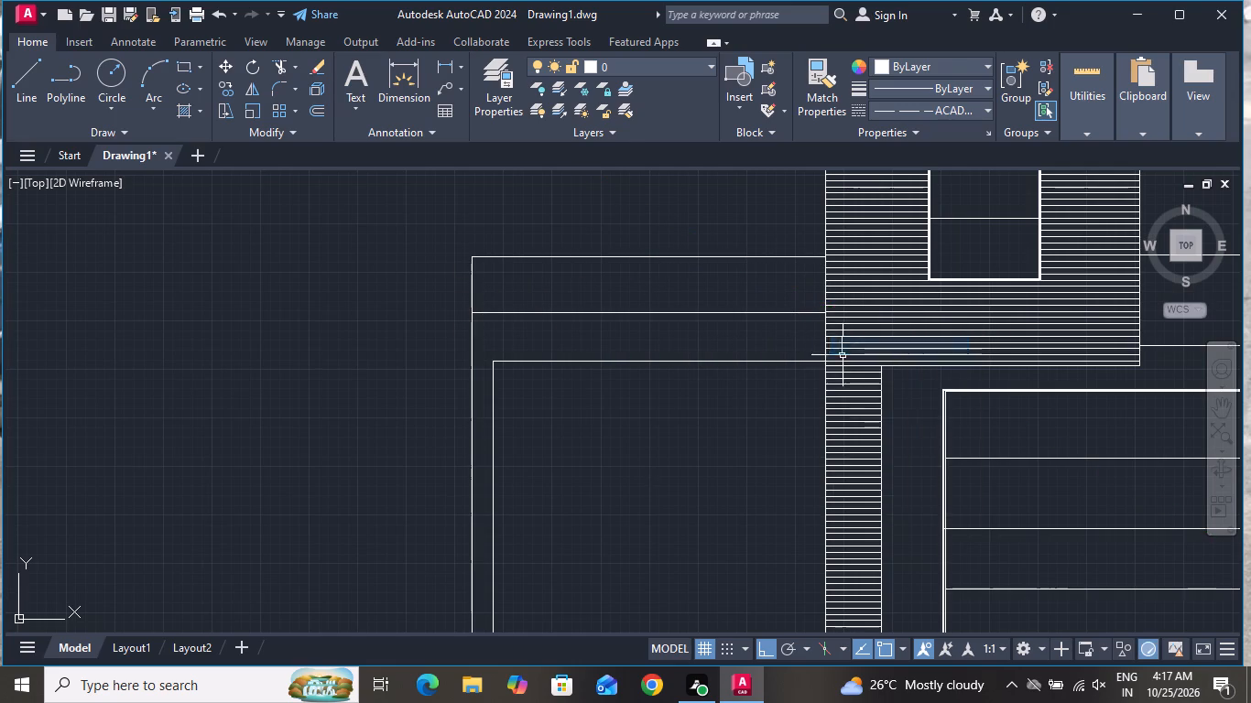
Draw a narrow full-height rectangle, about 14500 high, against the outer left edge of the side wall section.
scroll(831, 364, "down", 2)
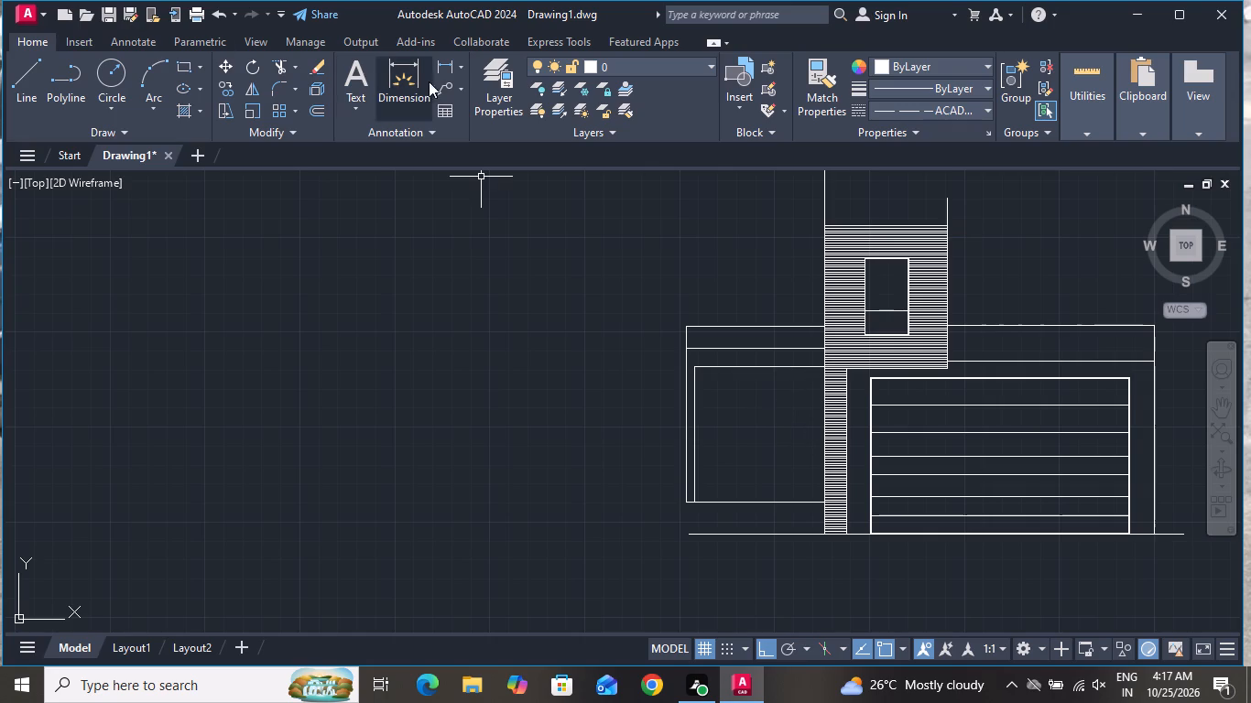
left_click(191, 62)
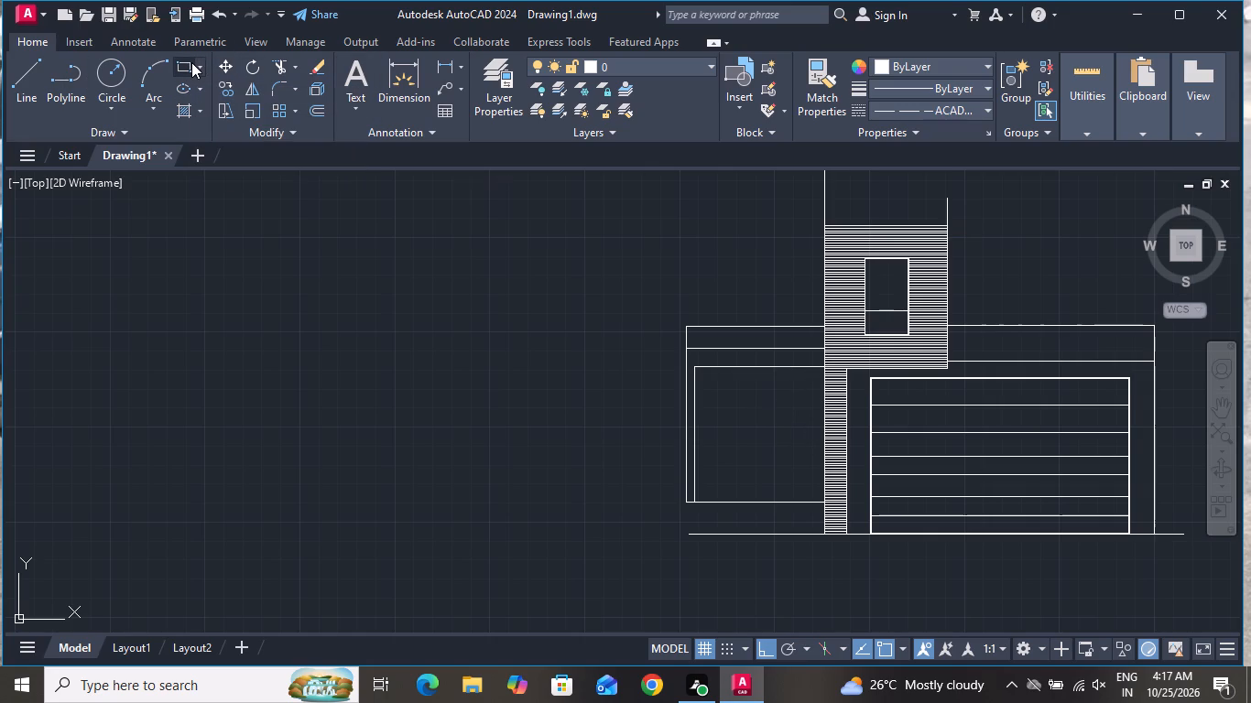
scroll(704, 534, "up", 1)
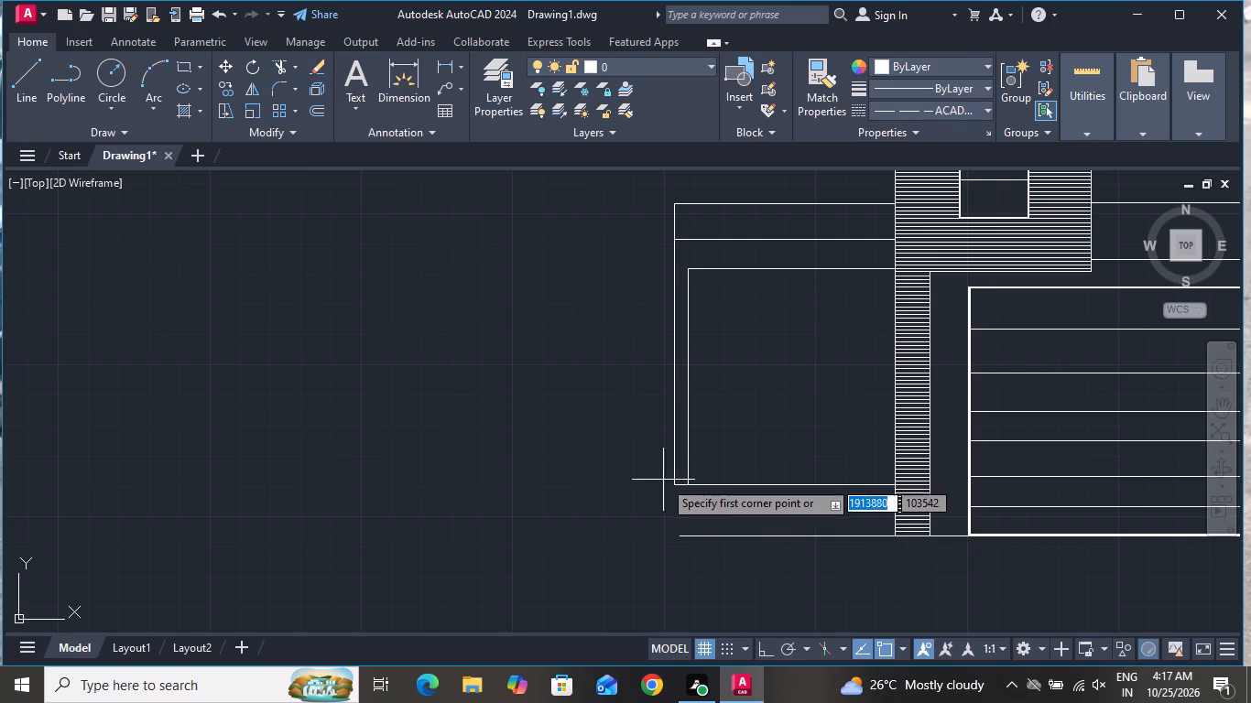
left_click(680, 482)
scroll(669, 515, "down", 3)
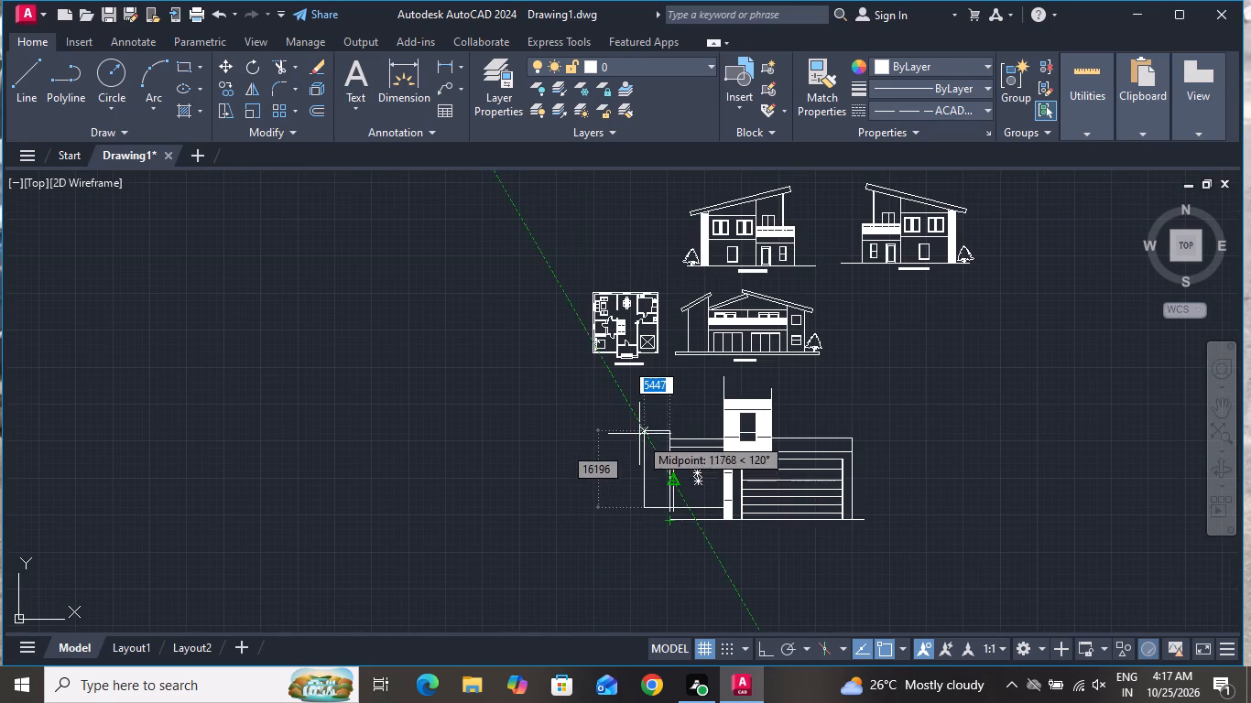
scroll(639, 434, "up", 2)
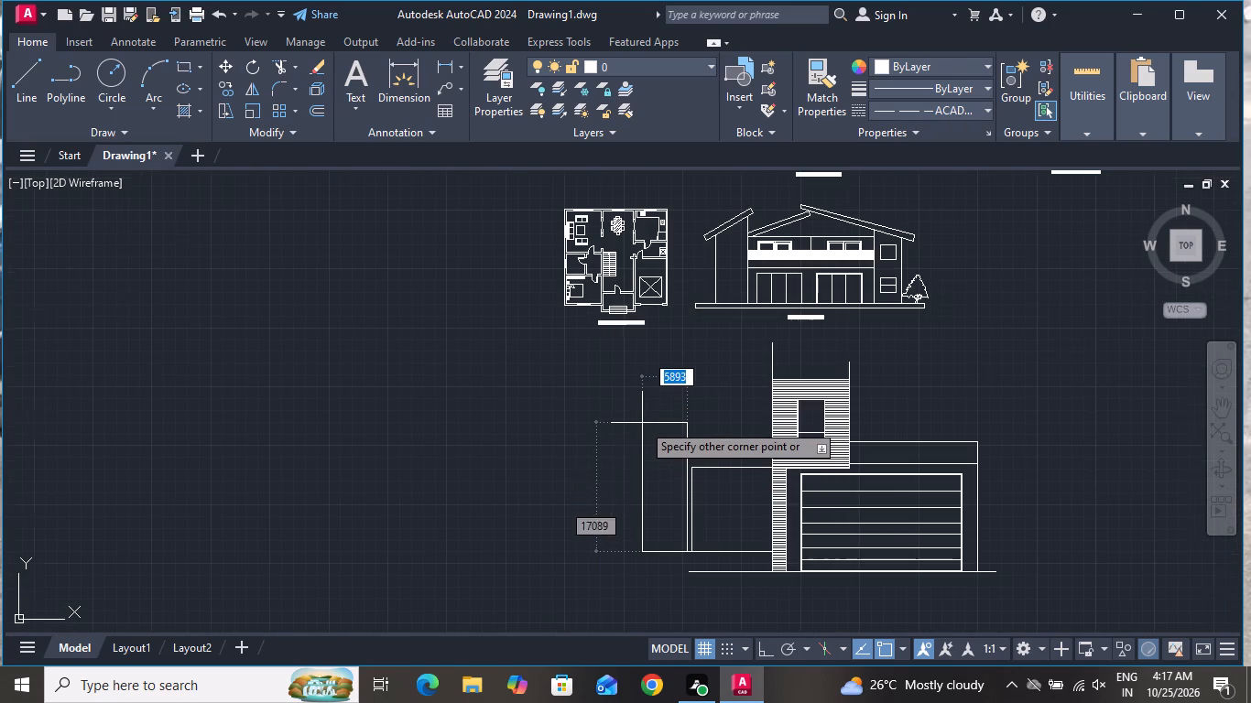
scroll(642, 423, "up", 2)
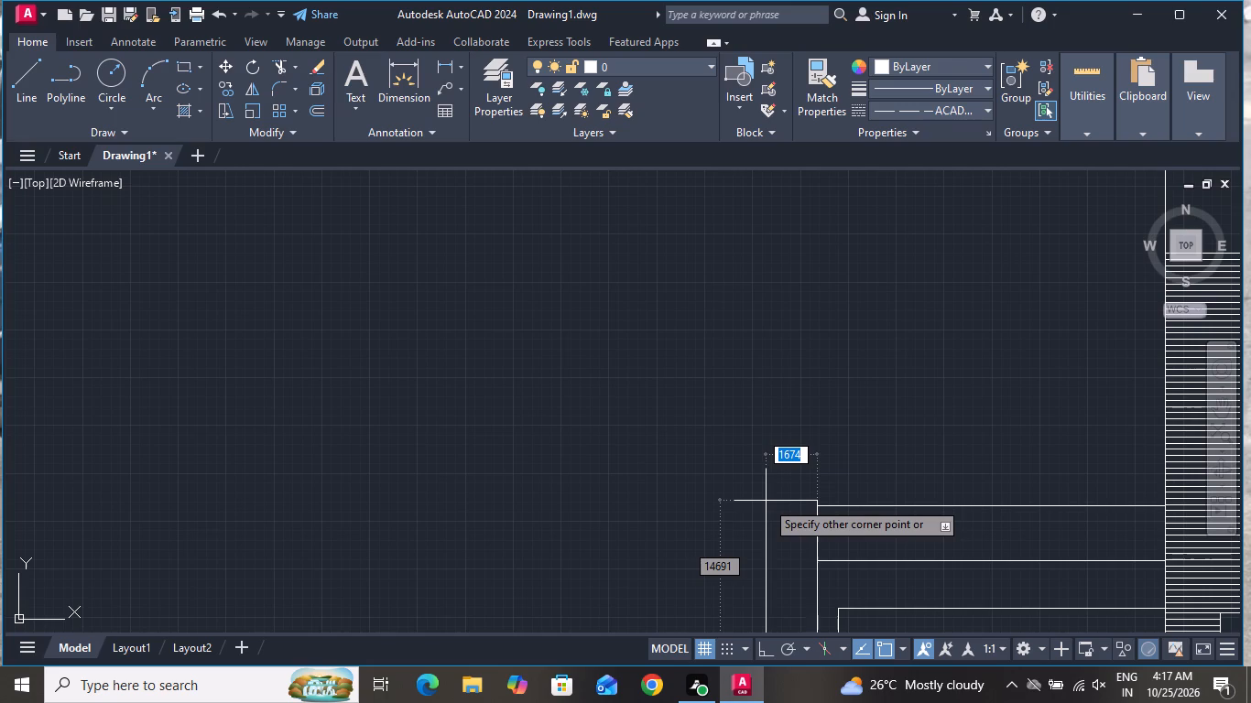
scroll(766, 501, "up", 2)
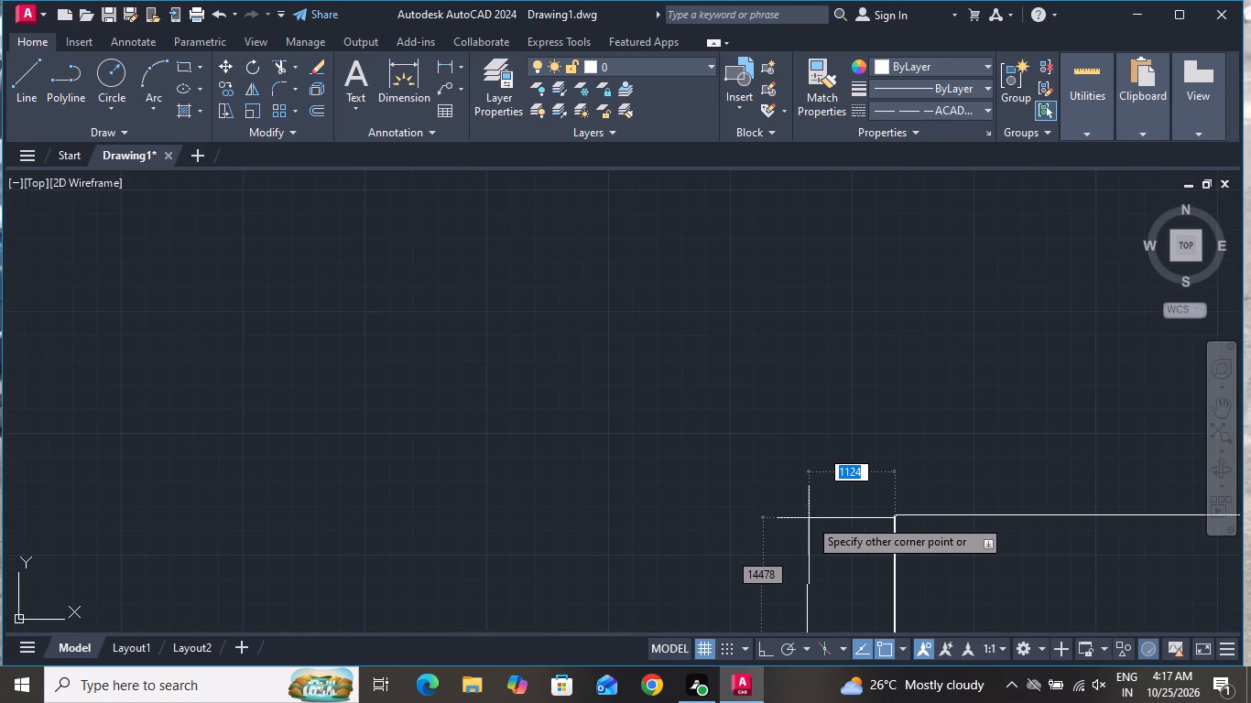
left_click(860, 516)
Draw a short horizontal polyline across the narrow outer strip, just above its bottom edge.
scroll(823, 463, "down", 4)
scroll(843, 647, "up", 4)
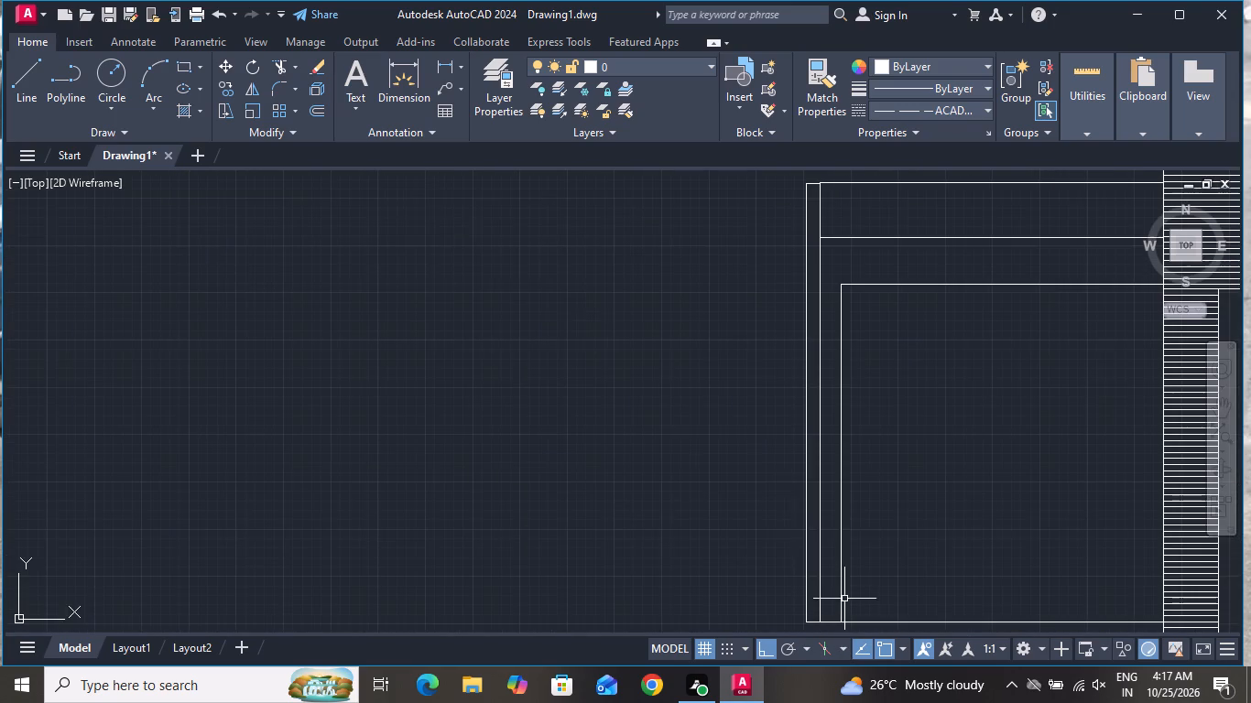
left_click(46, 87)
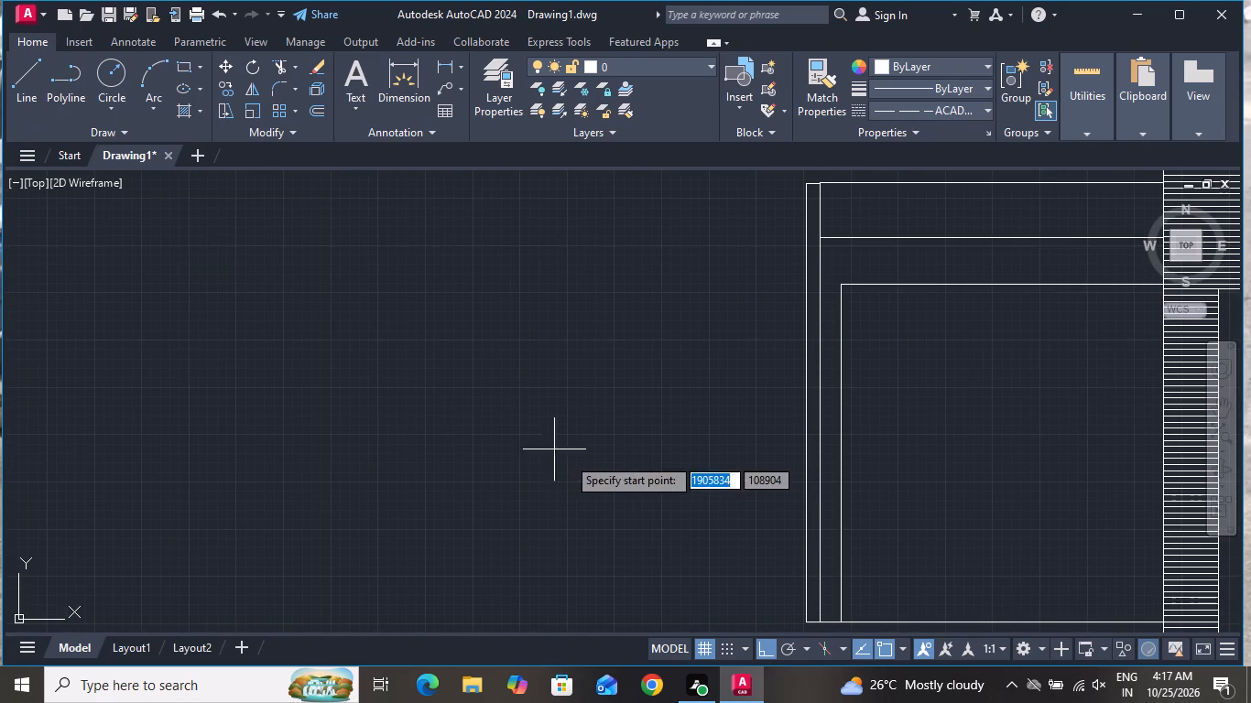
scroll(765, 432, "down", 2)
scroll(805, 515, "up", 3)
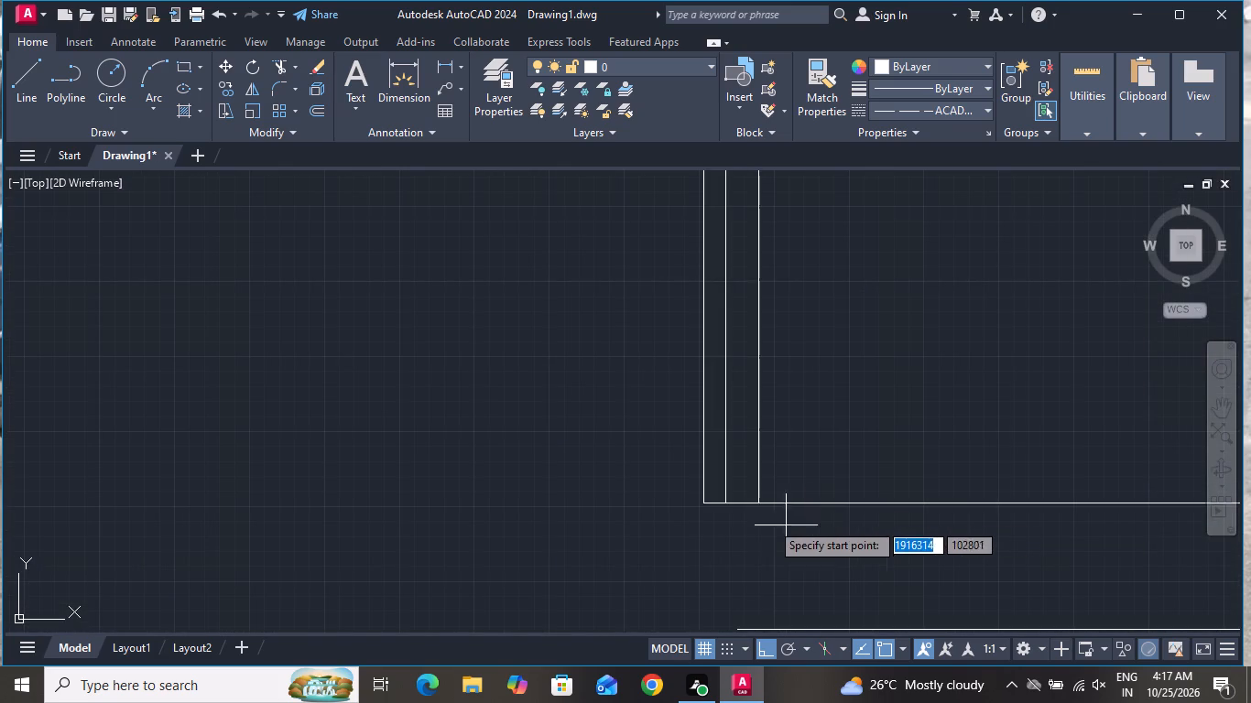
scroll(705, 497, "up", 2)
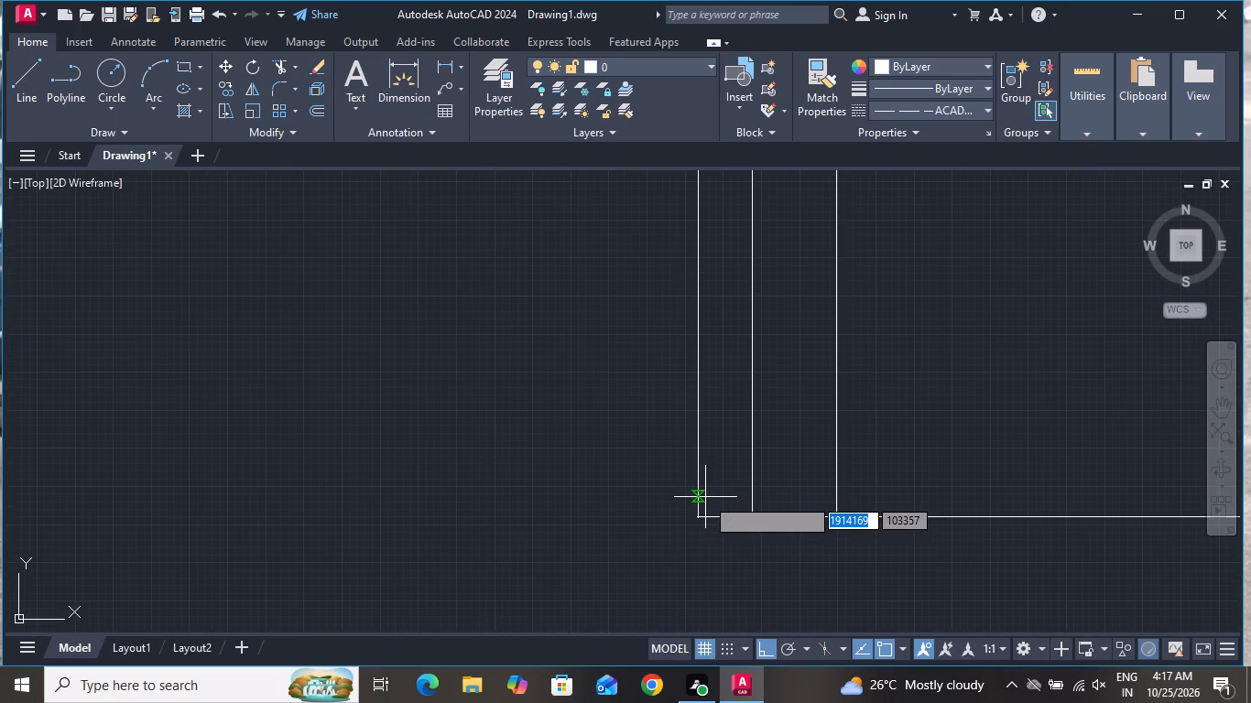
left_click(699, 497)
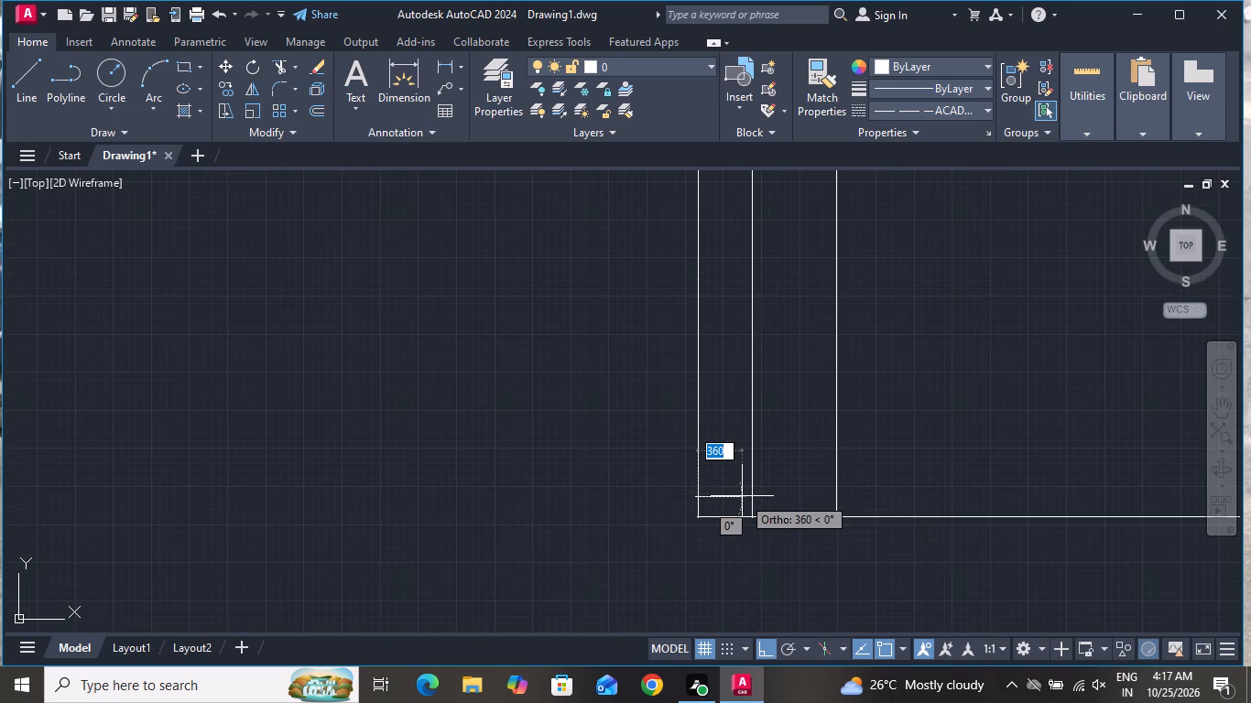
left_click(751, 496)
right_click(751, 496)
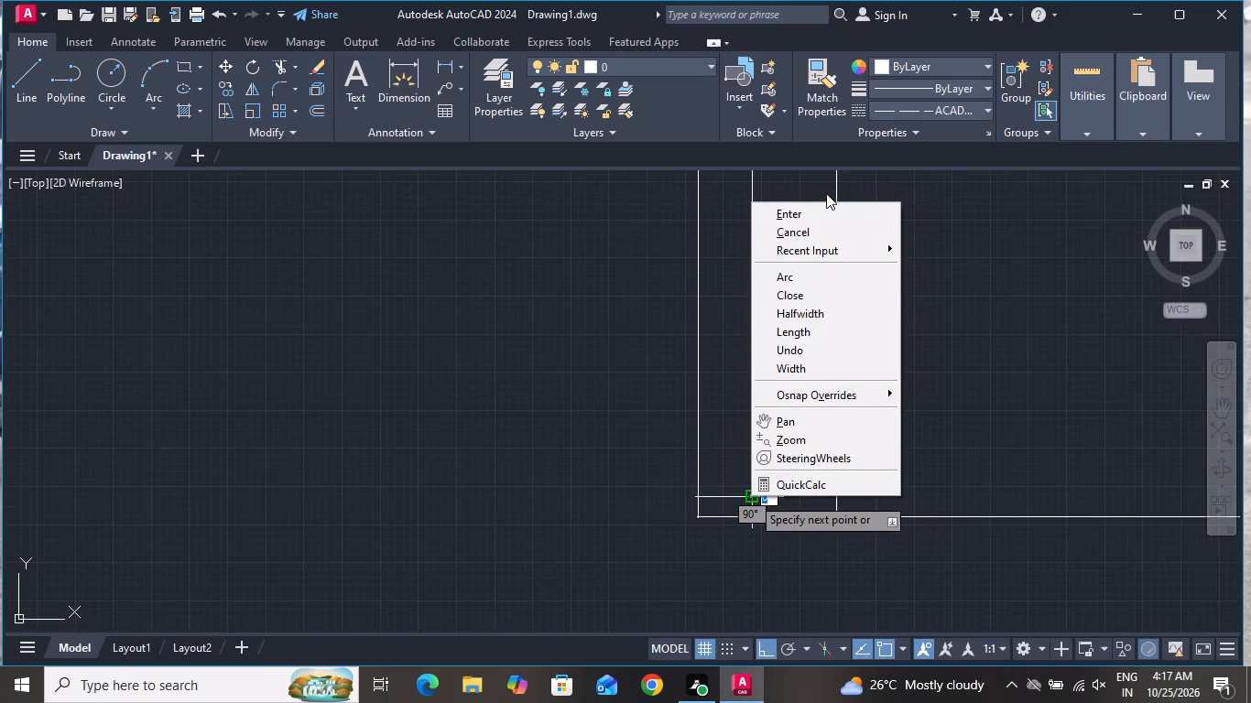
left_click(790, 226)
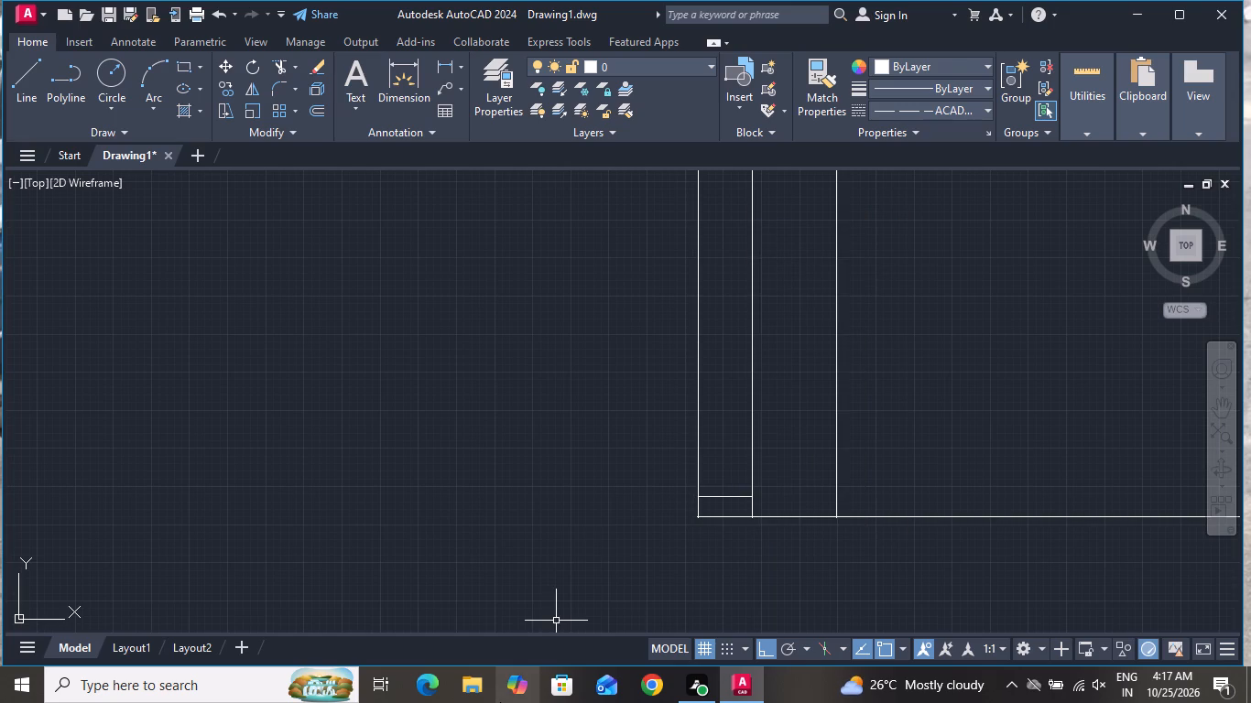
Offset the short horizontal line near the bottom of the narrow outer strip upward at 200 spacing, making four successive copies.
type("O")
key("space")
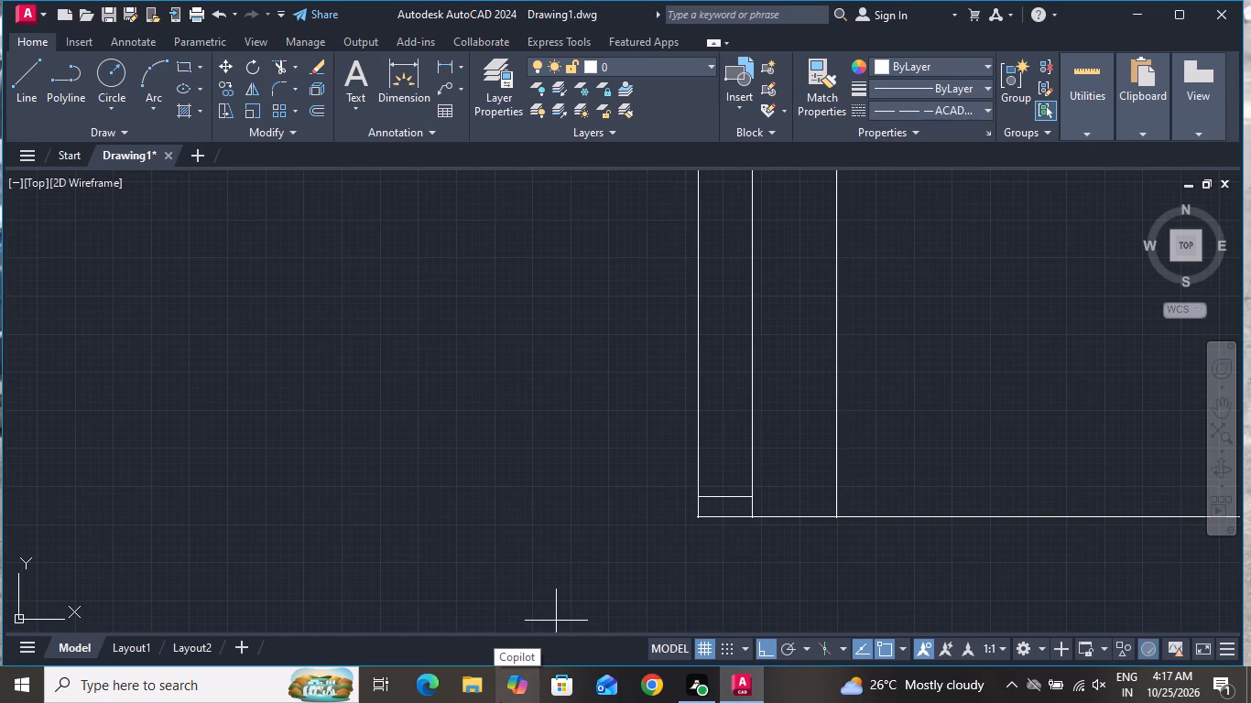
key("2")
type("00")
key("space")
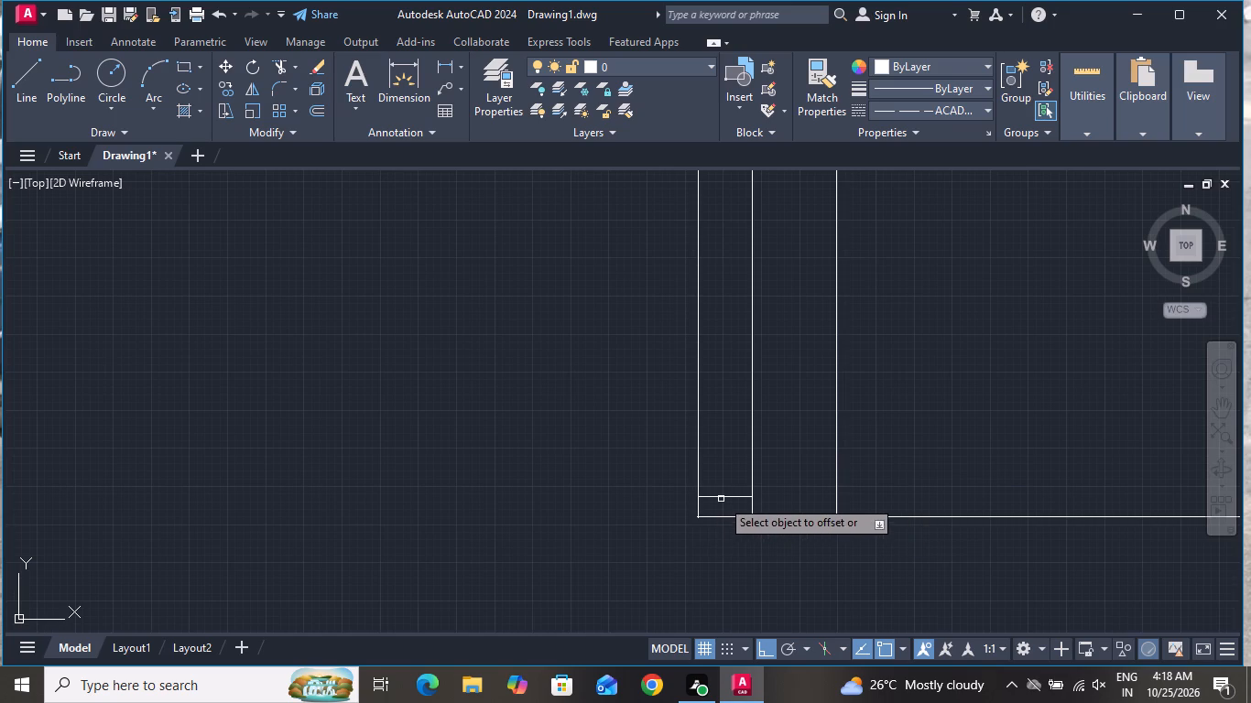
left_click(721, 499)
left_click(728, 458)
left_click(728, 476)
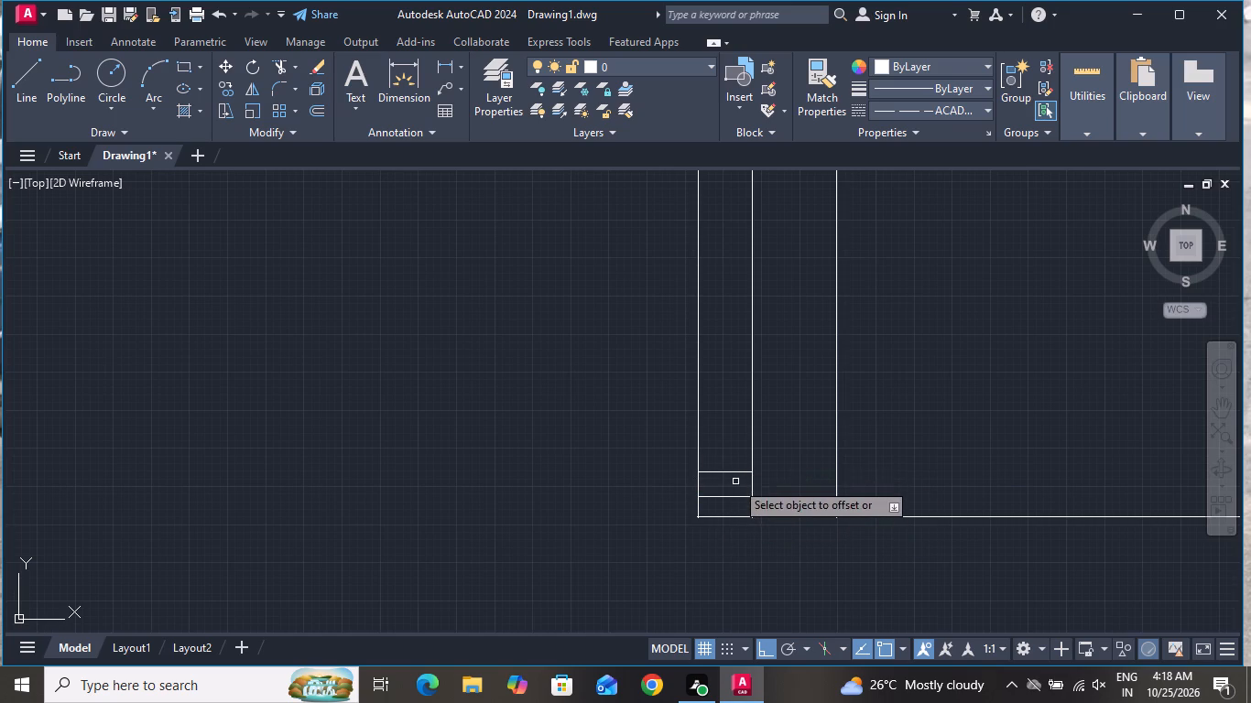
left_click(743, 473)
left_click(744, 458)
left_click(745, 446)
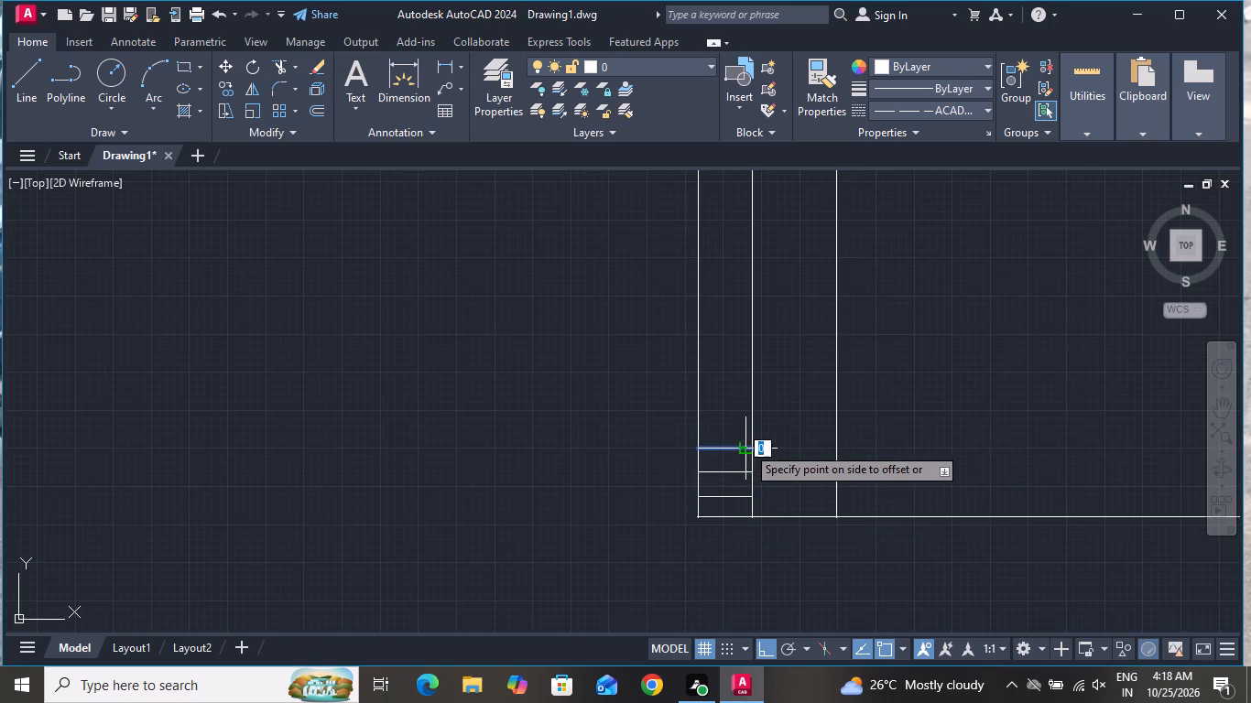
left_click(752, 423)
left_click(734, 423)
left_click(734, 412)
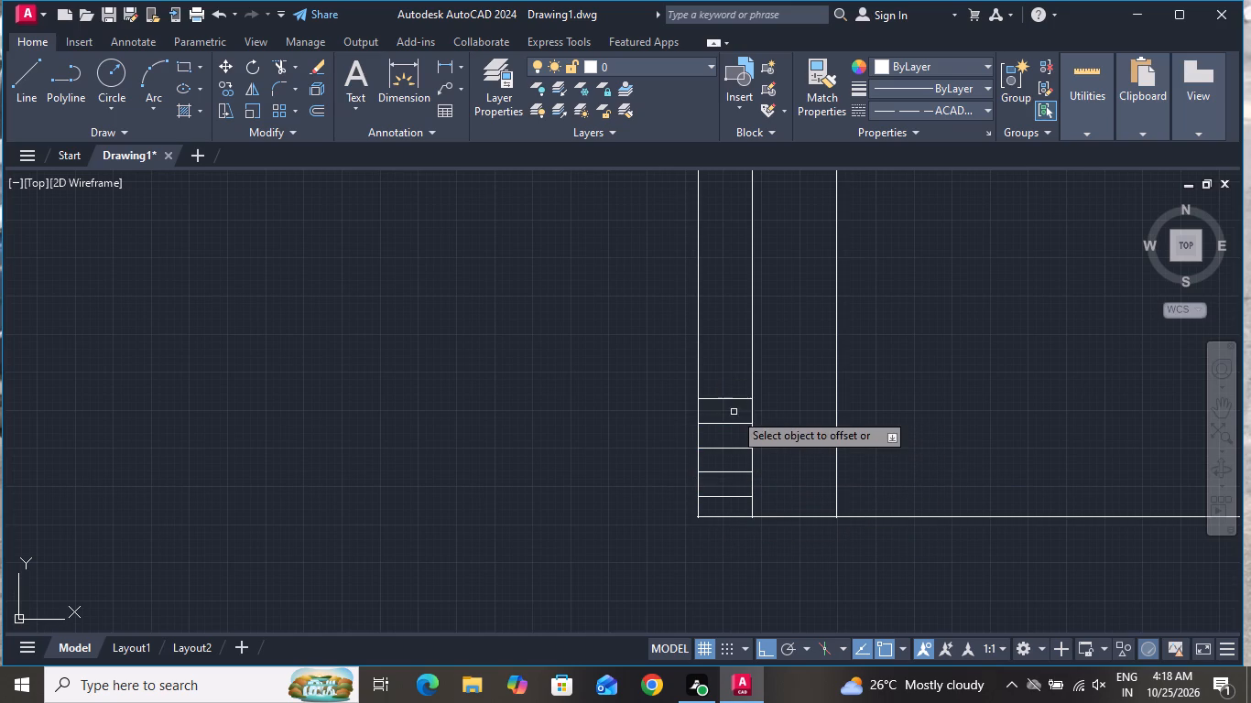
Continue the 200 offsets up the narrow outer strip, adding six more horizontal lines above the topmost one.
left_click(734, 398)
left_click(734, 379)
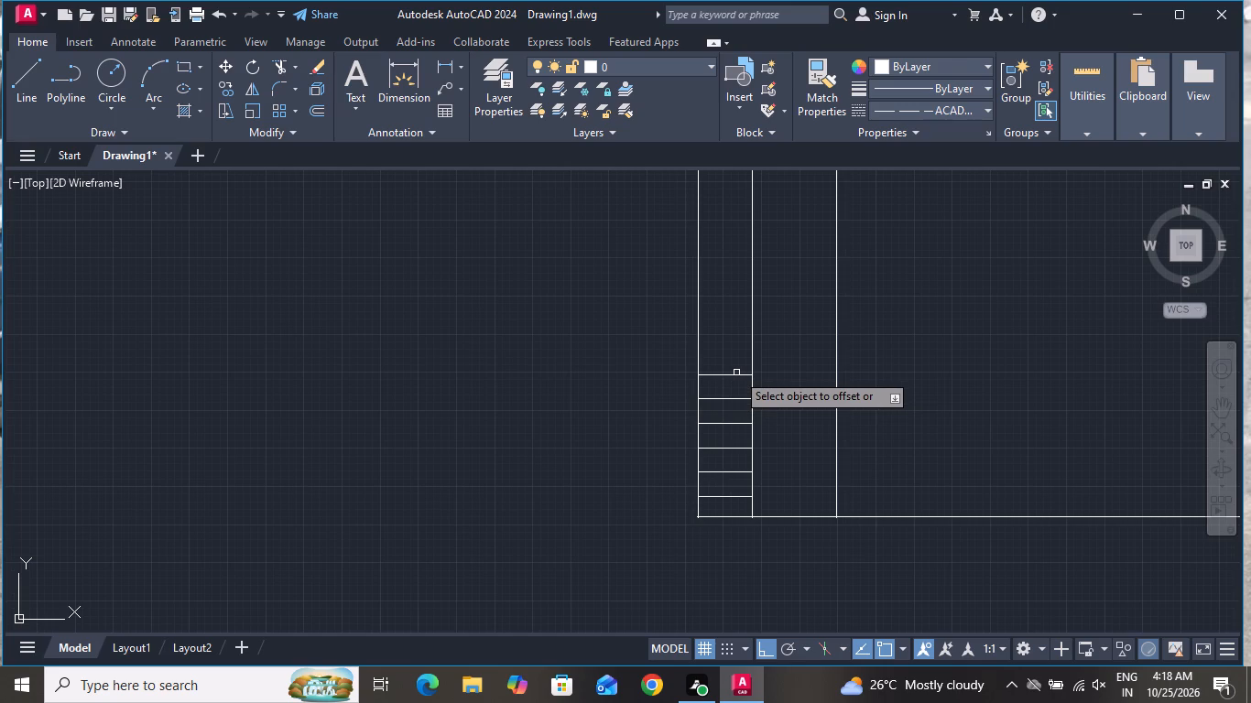
left_click(734, 376)
left_click(739, 356)
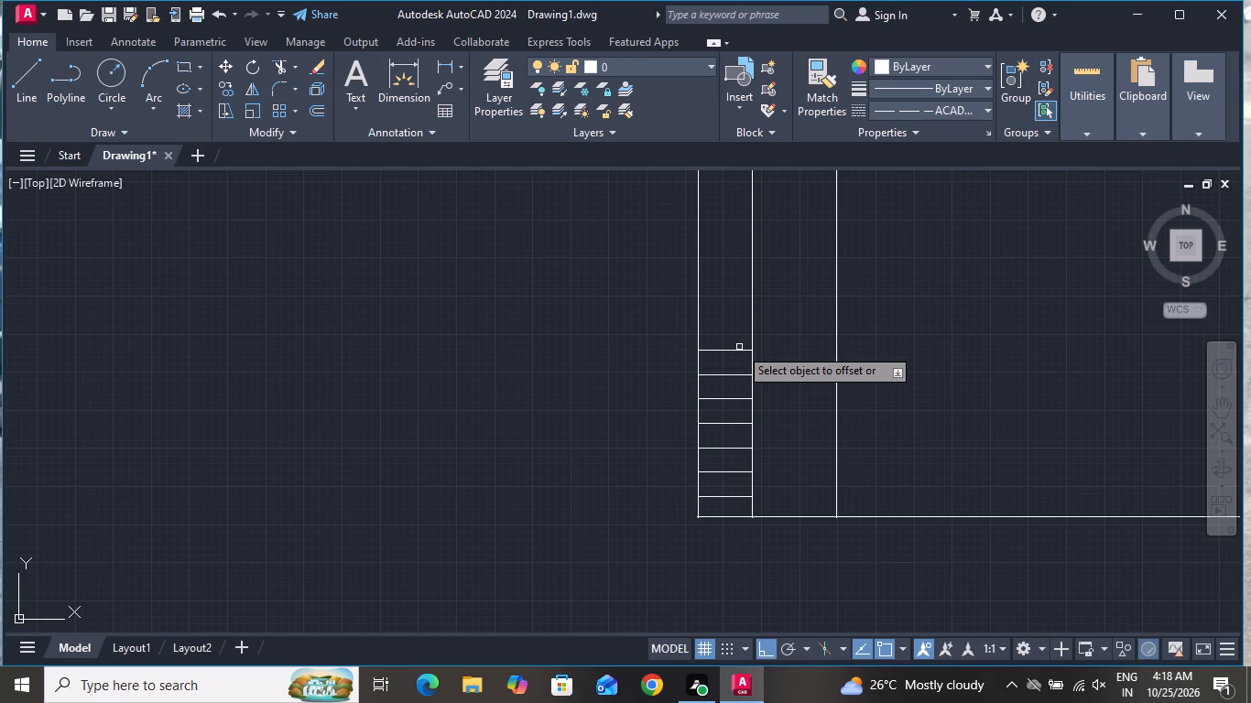
left_click(740, 351)
left_click(737, 301)
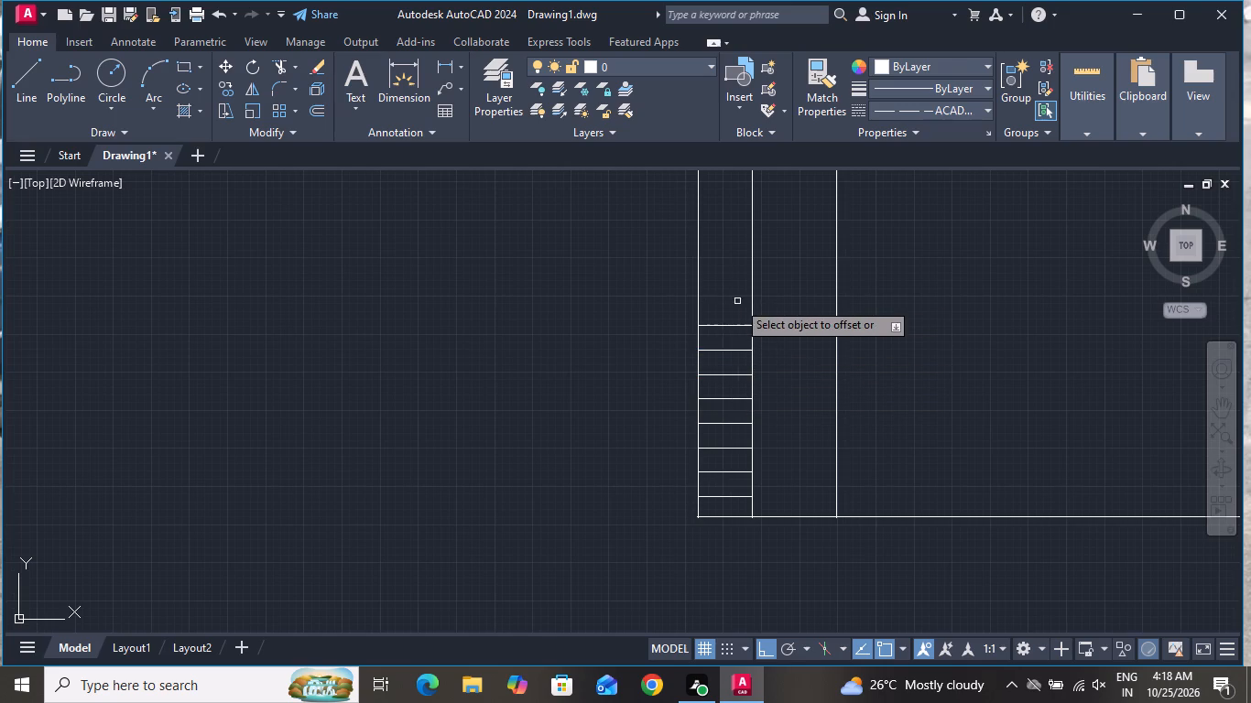
left_click(733, 327)
left_click(737, 287)
left_click(730, 300)
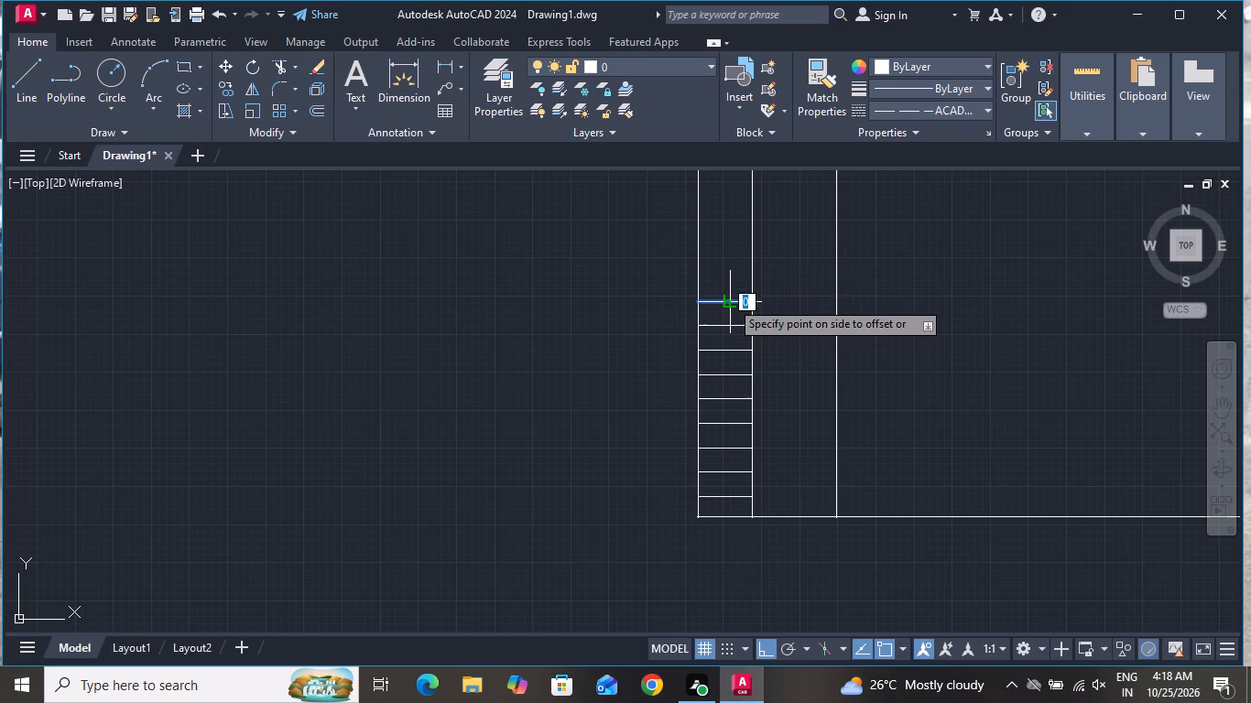
left_click(737, 266)
left_click(736, 276)
left_click(739, 265)
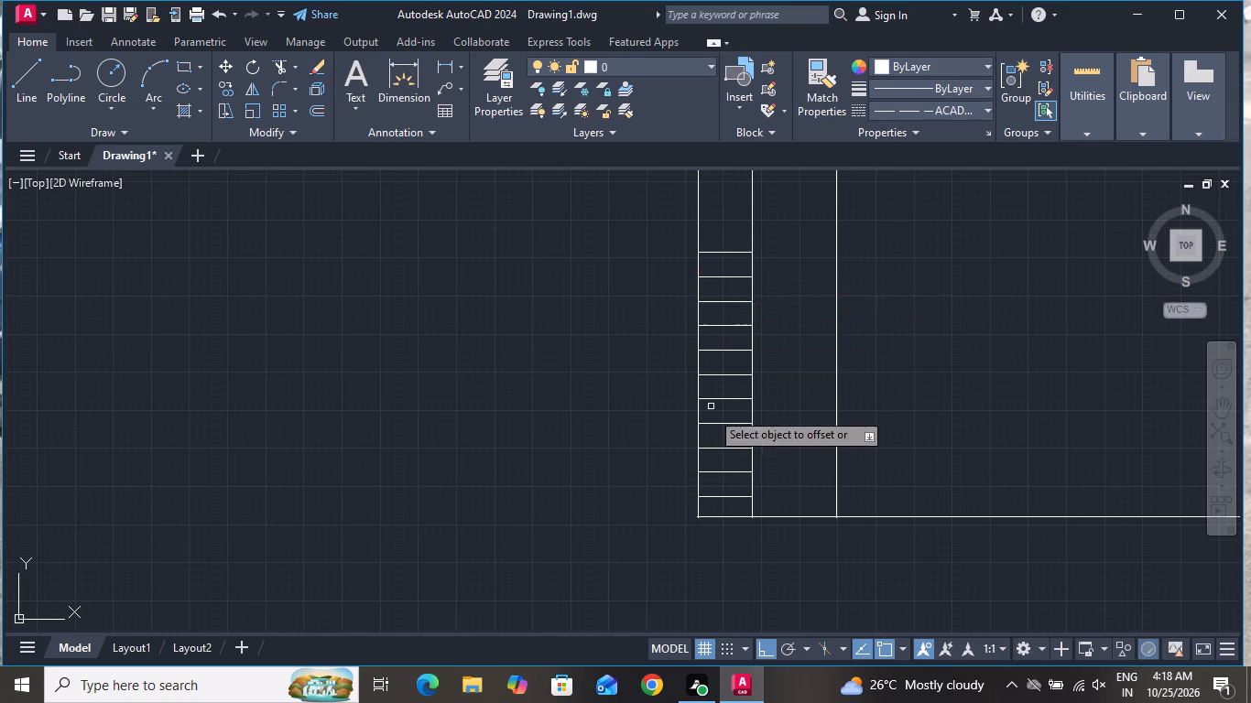
Add four more horizontal lines up the narrow outer strip, each offset 200 above the previous one.
scroll(710, 460, "down", 4)
scroll(705, 432, "up", 3)
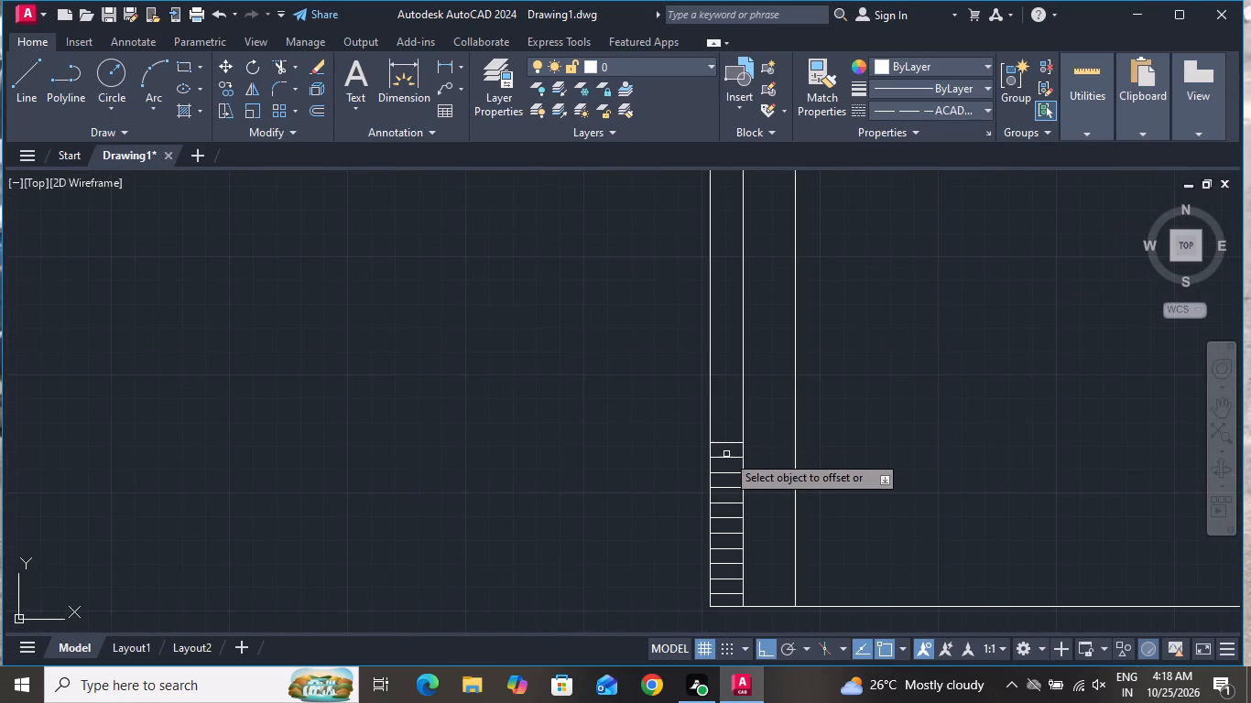
scroll(726, 438, "up", 3)
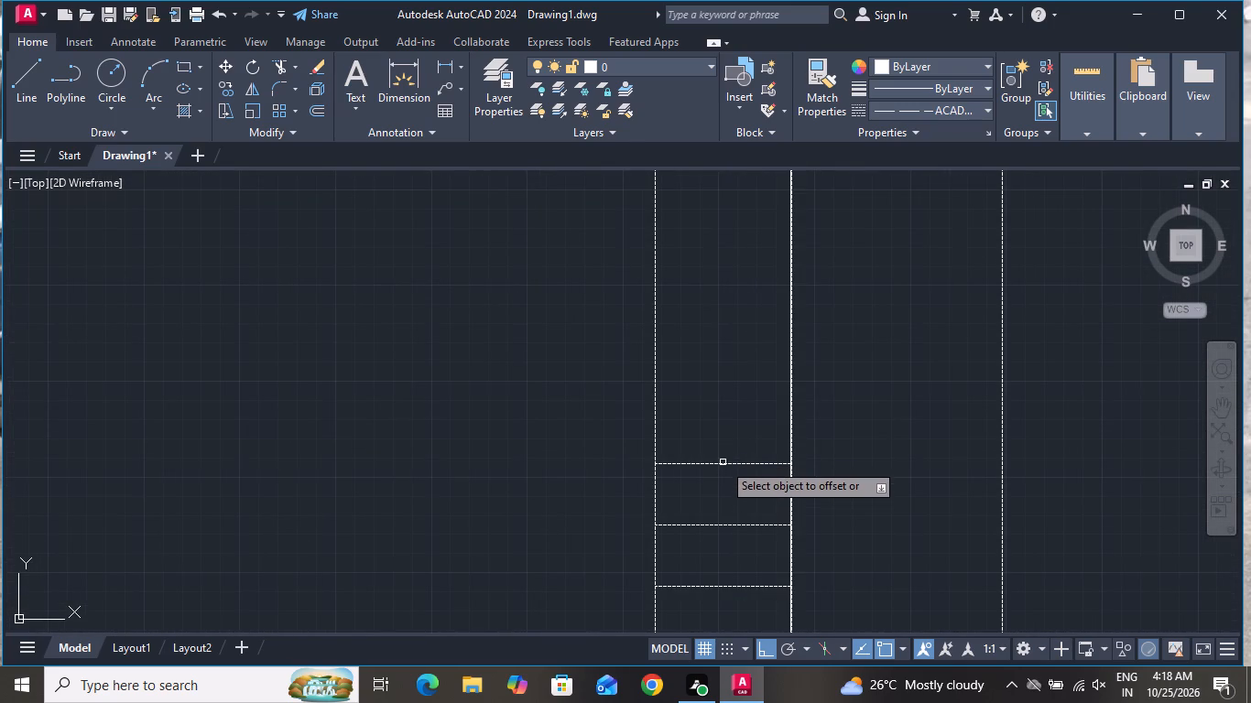
left_click(723, 461)
left_click(747, 422)
left_click(752, 400)
left_click(767, 328)
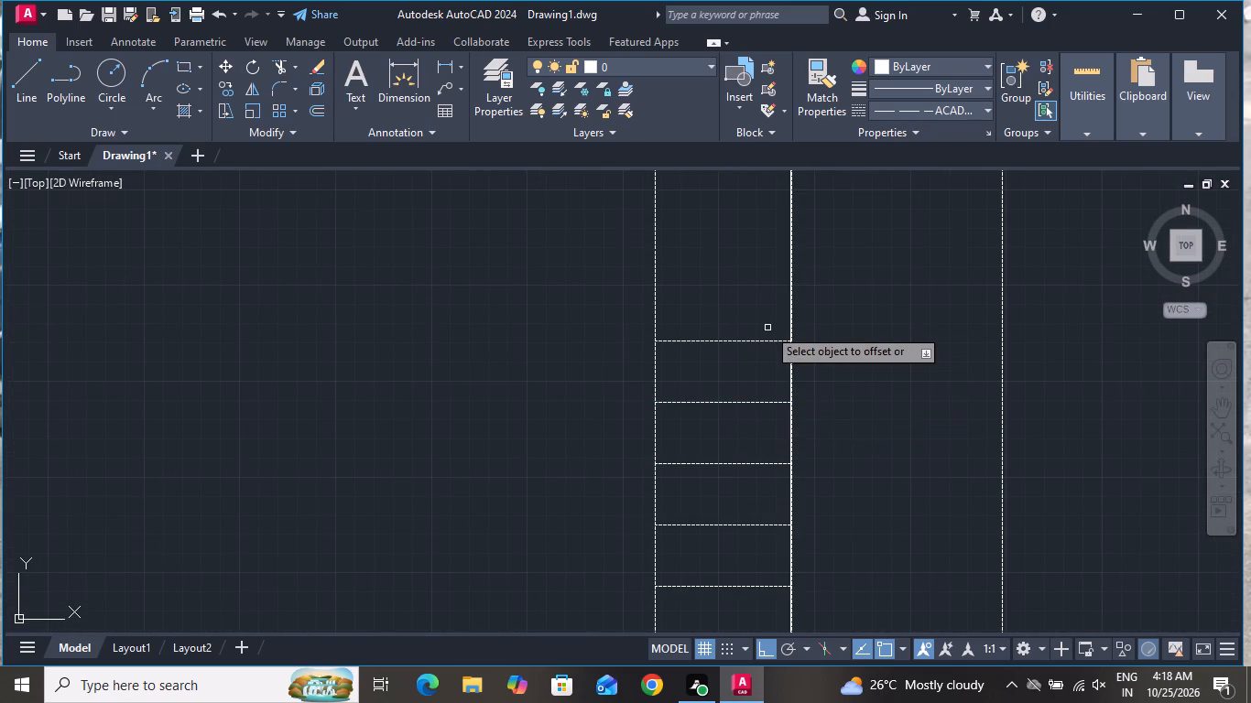
left_click(771, 340)
left_click(771, 303)
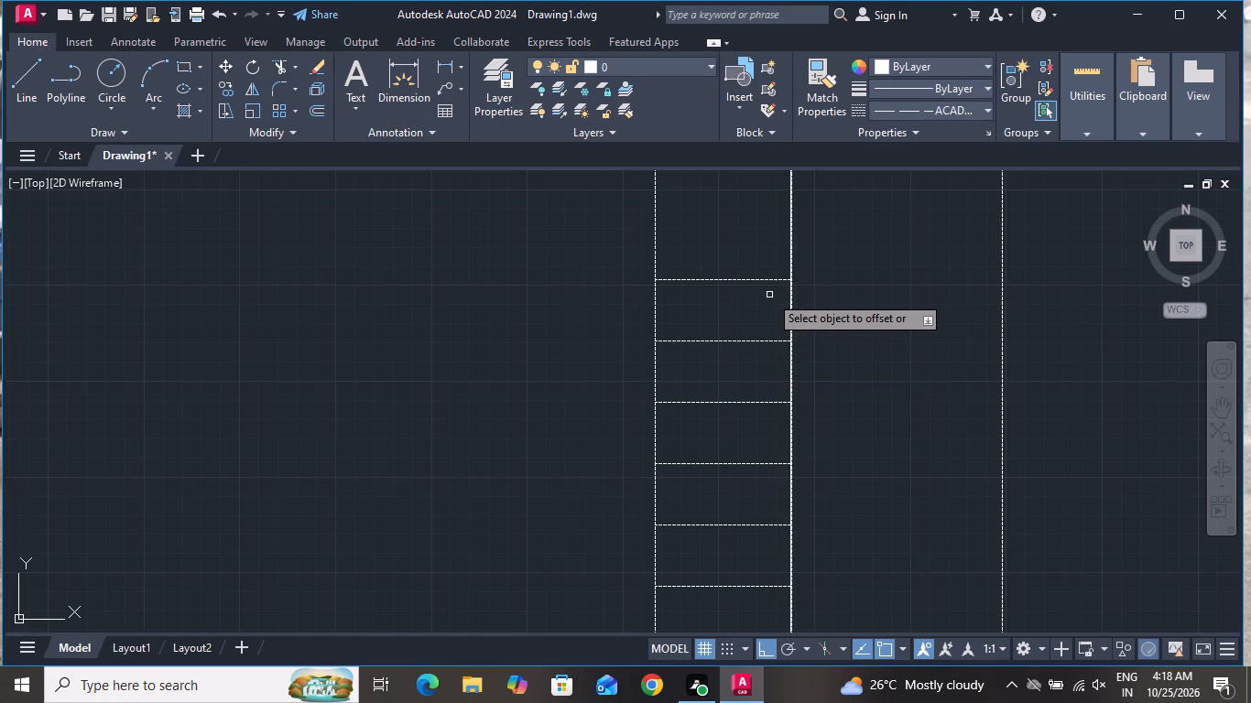
left_click(772, 276)
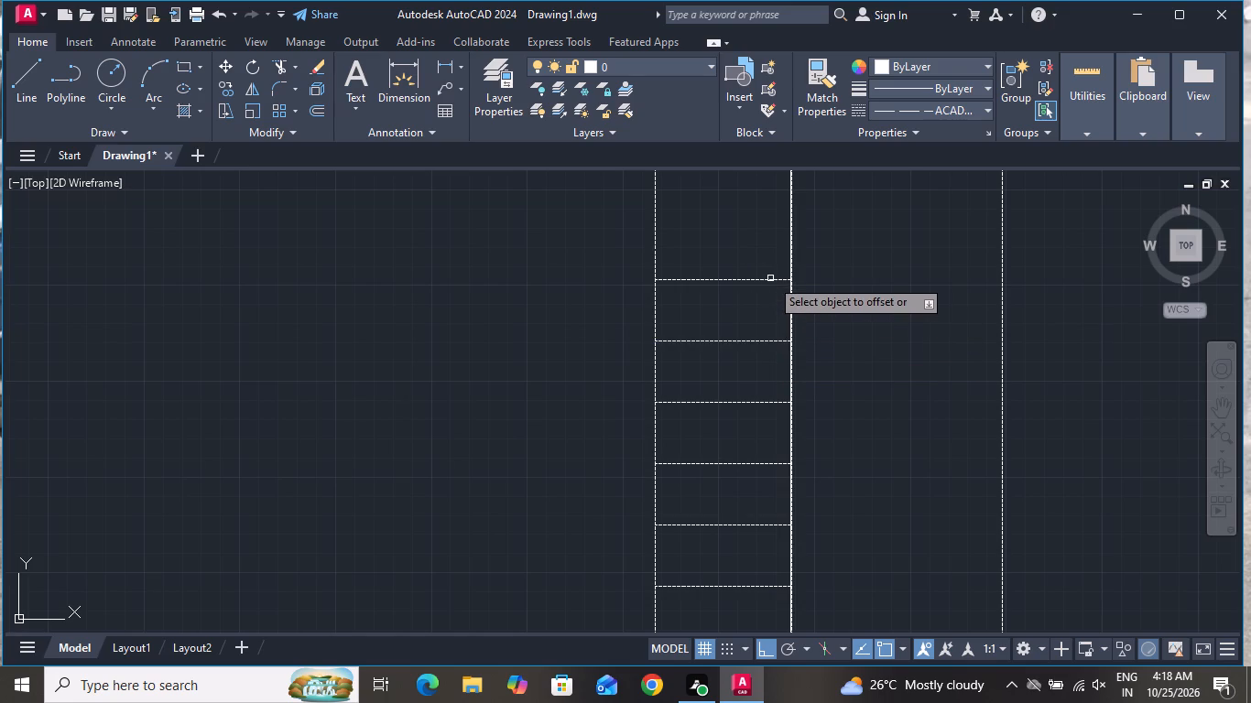
left_click(770, 278)
left_click(774, 262)
Extend the stack of strip lines upward with three more copies, each offset 200 from the line below.
scroll(773, 513, "down", 4)
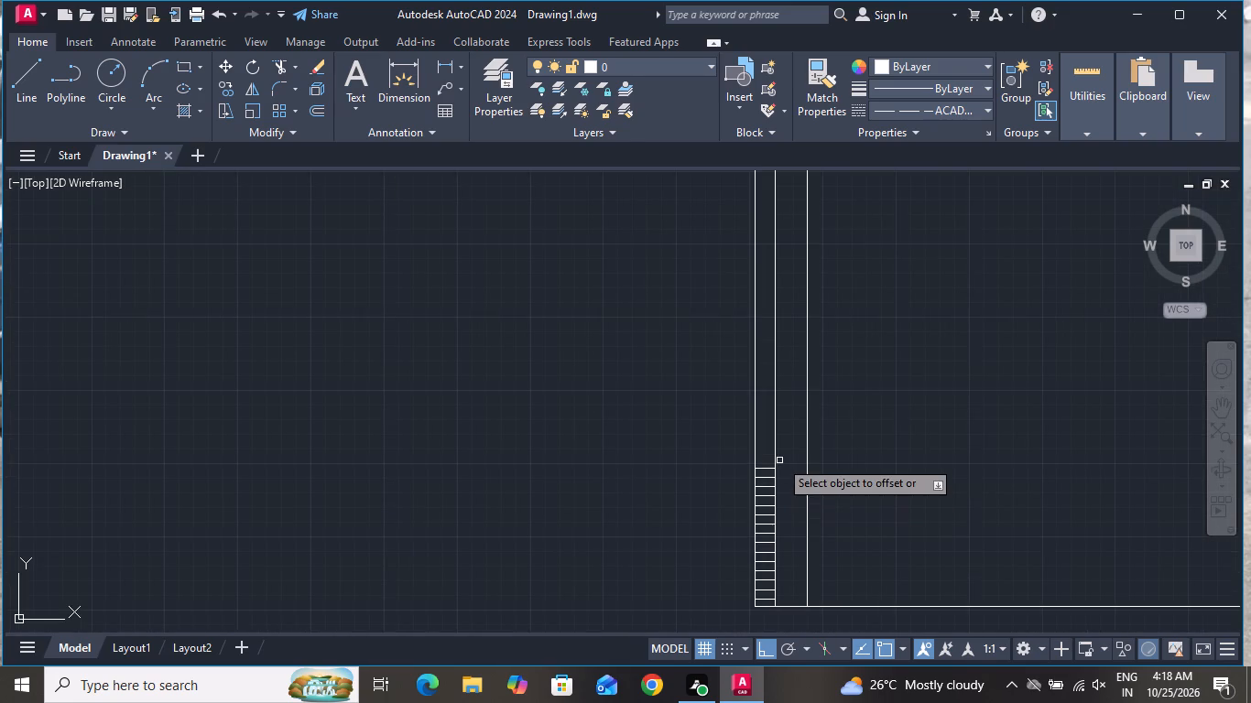
scroll(779, 459, "up", 3)
scroll(705, 521, "up", 2)
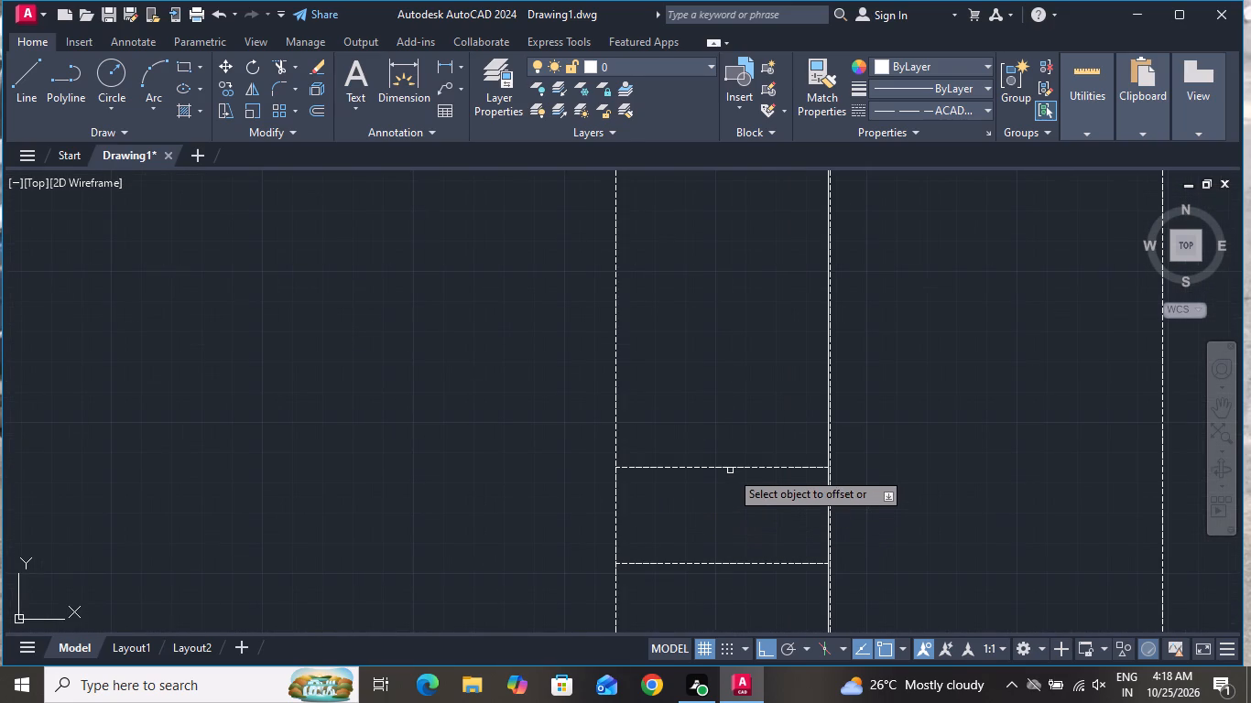
left_click(732, 466)
left_click(738, 414)
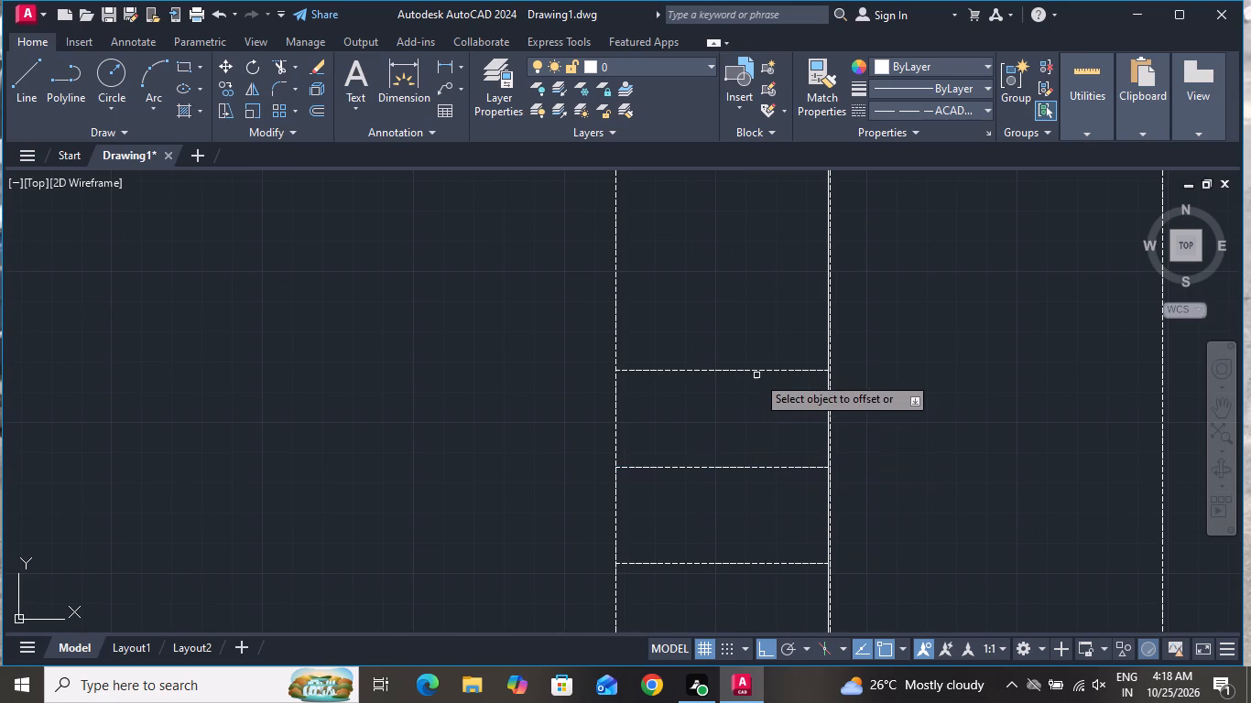
left_click(757, 372)
left_click(769, 347)
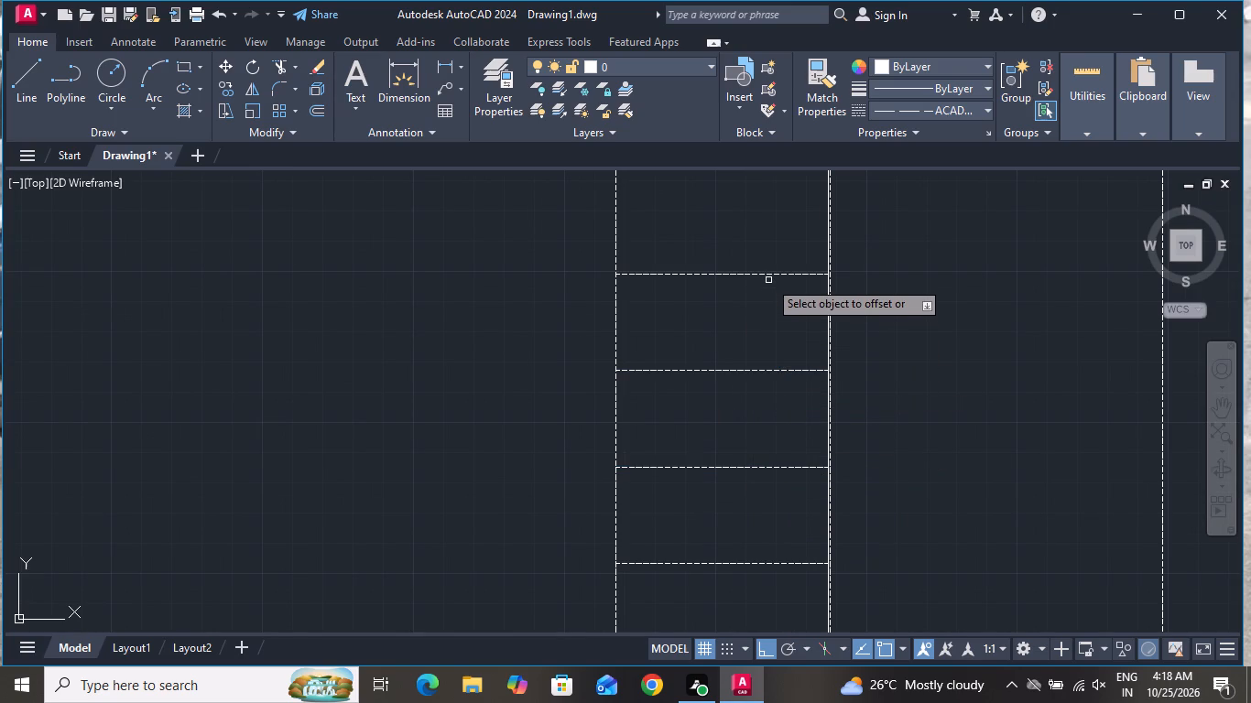
left_click(769, 276)
left_click(774, 246)
Offset the topmost strip line upward by 200 repeatedly, adding five more horizontal lines to the outer strip.
scroll(801, 578, "down", 2)
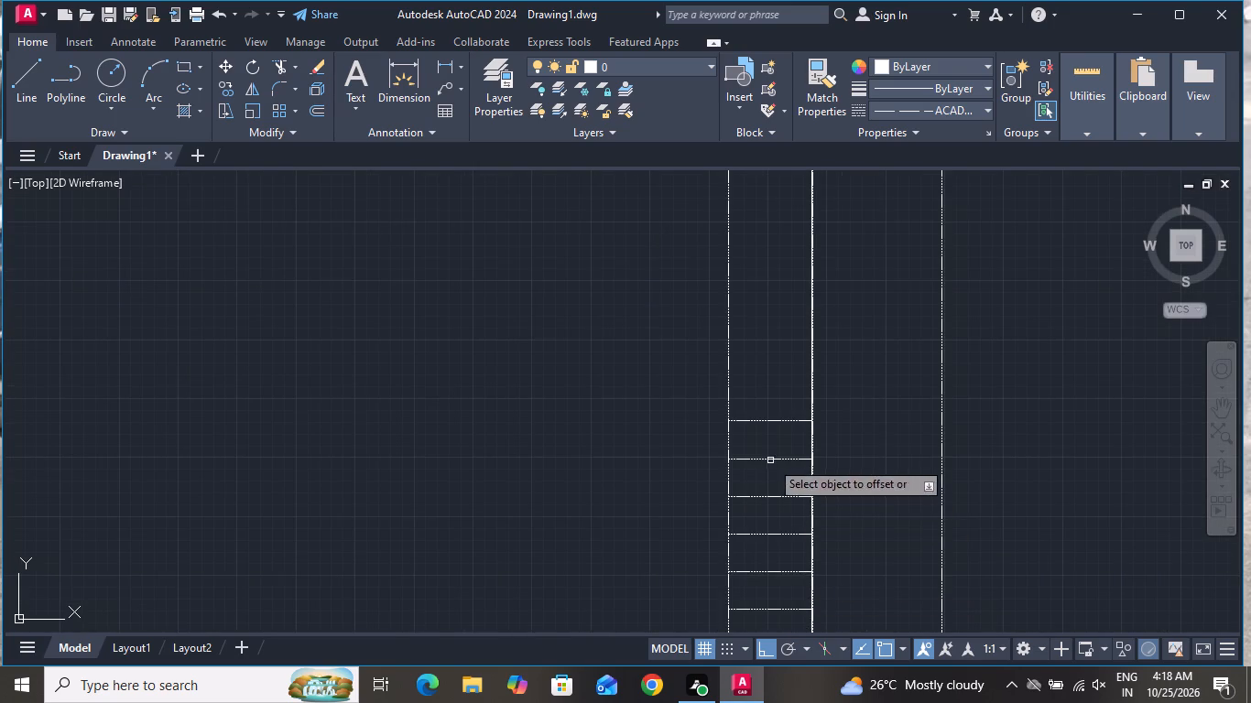
scroll(761, 410, "up", 3)
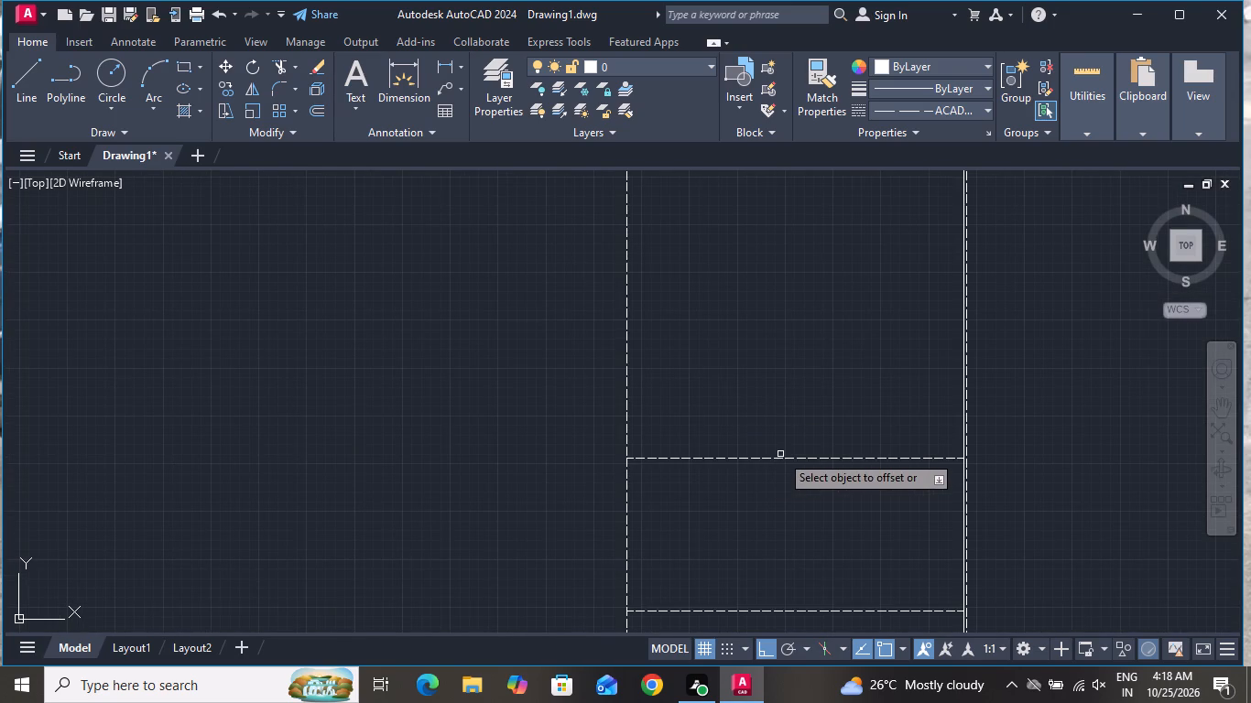
left_click(803, 460)
left_click(821, 429)
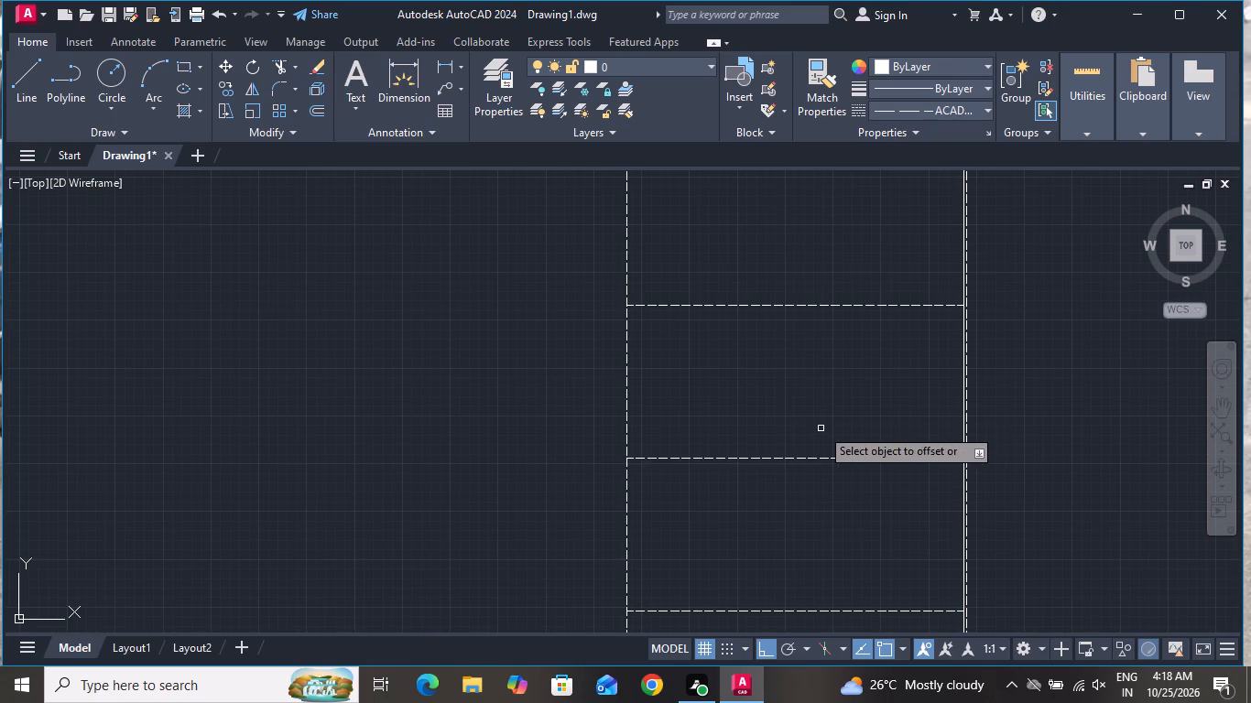
left_click(835, 302)
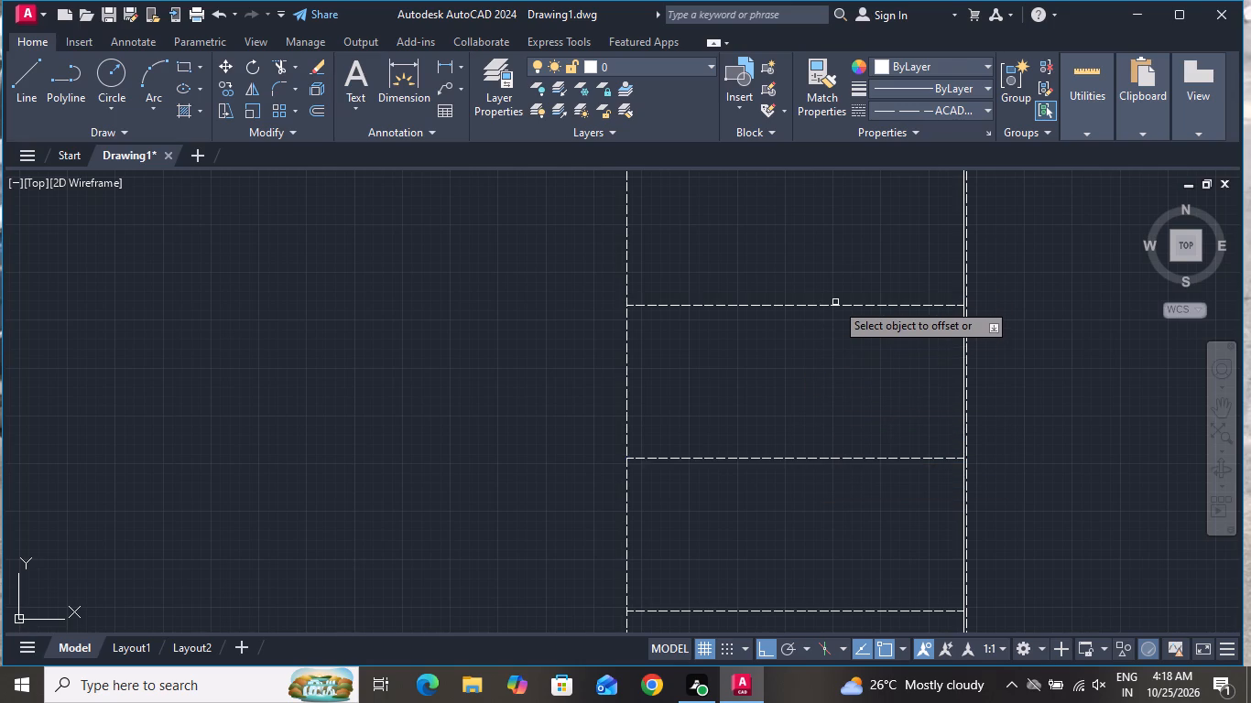
left_click(835, 304)
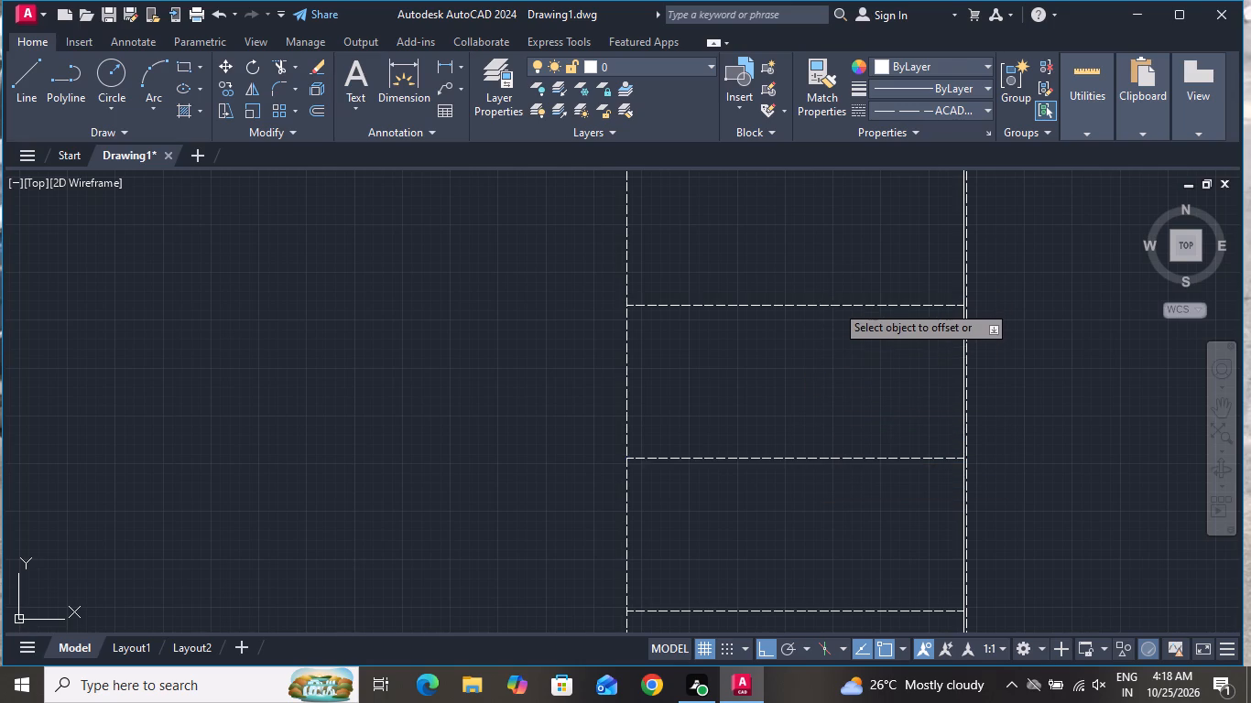
left_click(843, 273)
scroll(821, 450, "down", 4)
scroll(821, 398, "up", 2)
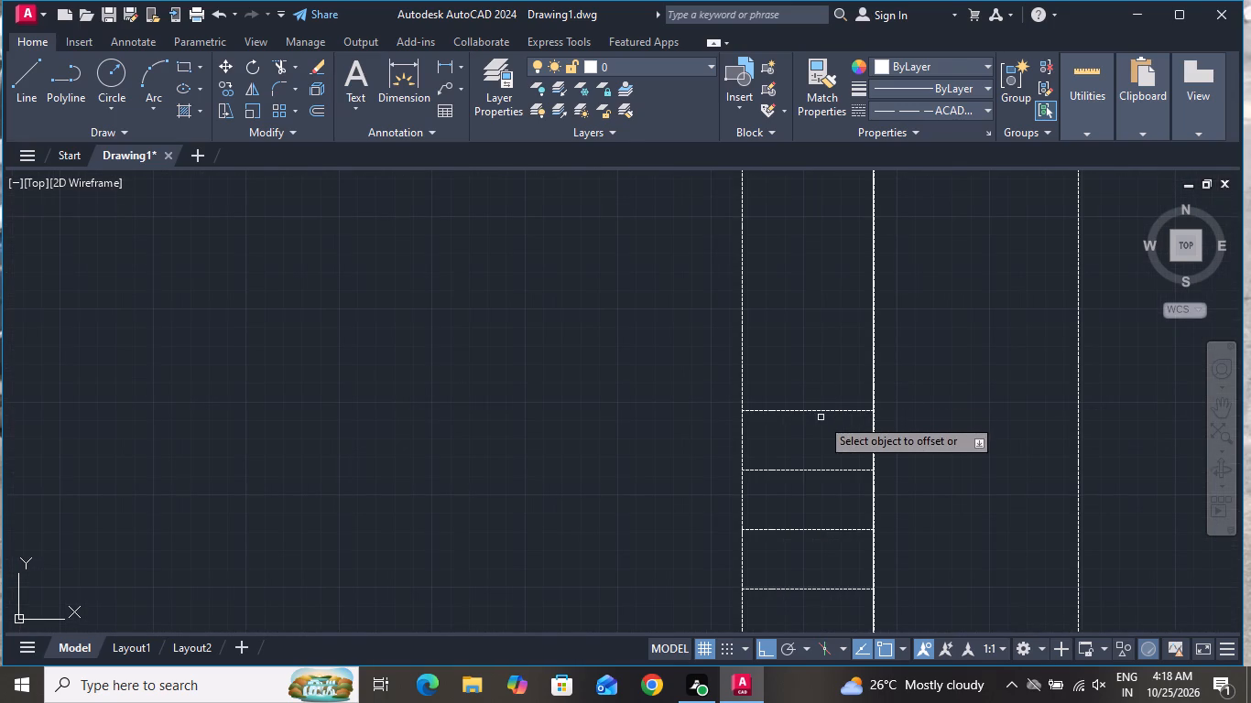
left_click(828, 409)
left_click(837, 362)
left_click(844, 353)
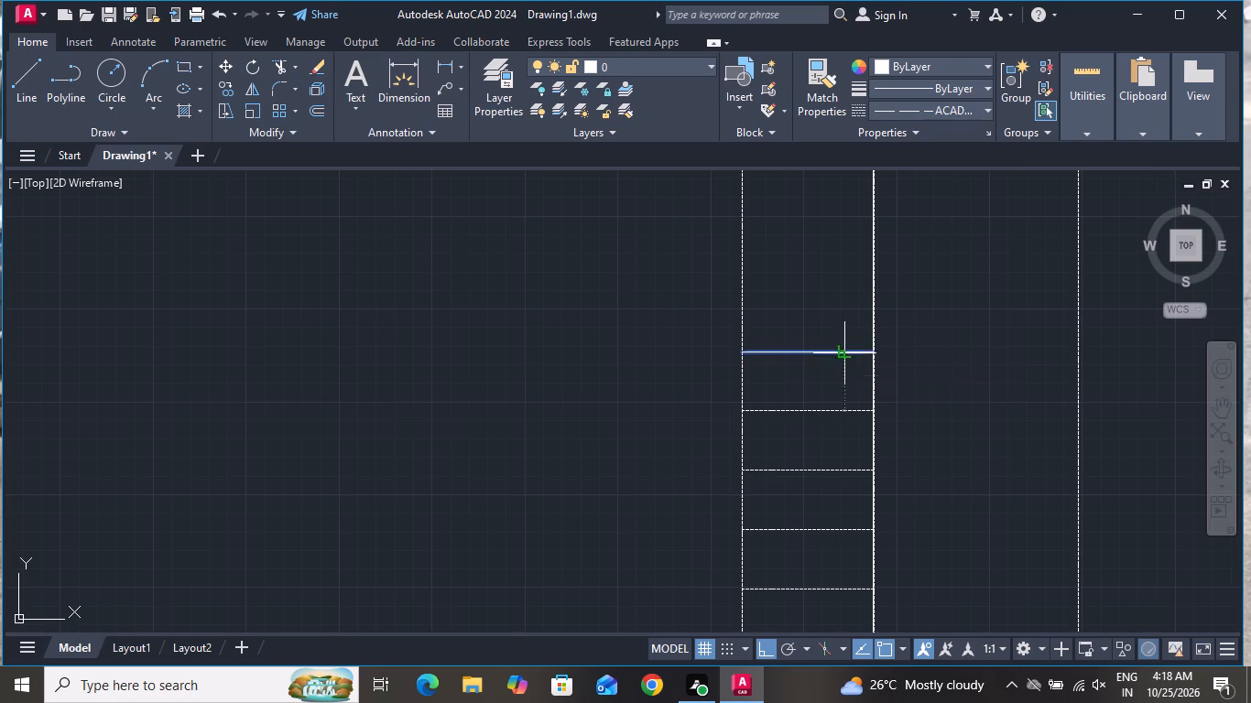
left_click(850, 328)
left_click(861, 291)
left_click(868, 254)
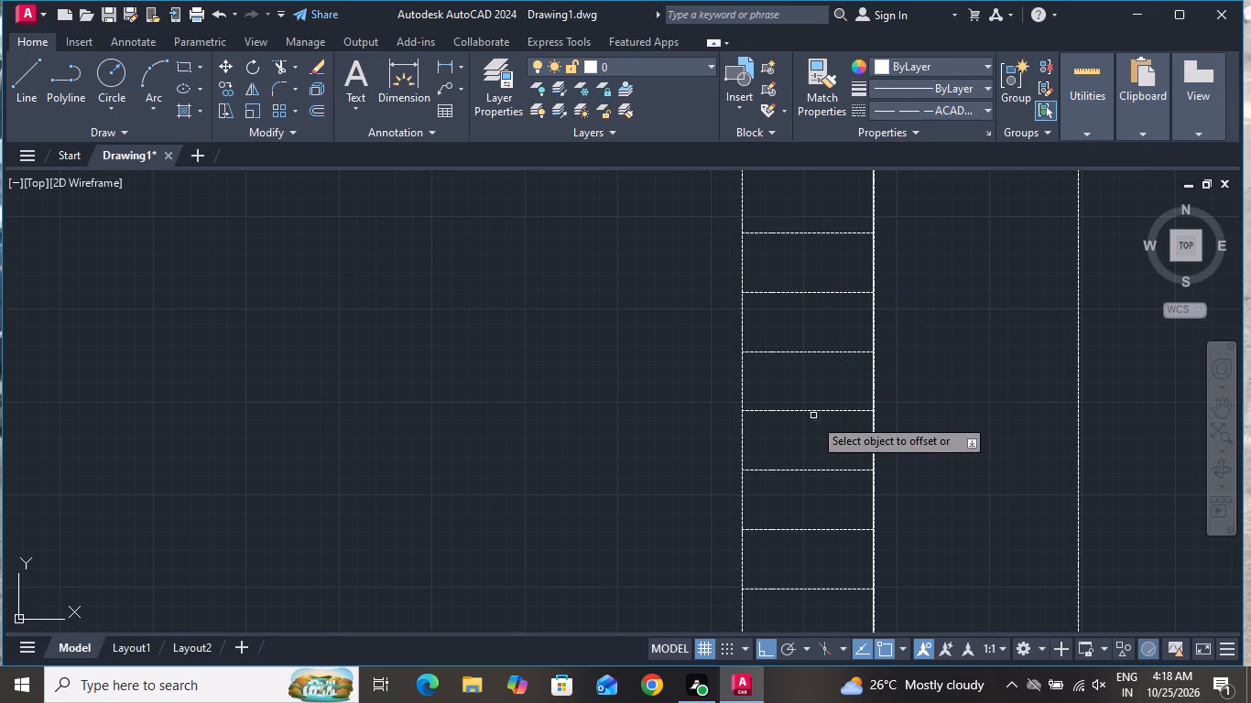
Add three further horizontal lines above the top of the strip's stack, keeping the 200 offset.
scroll(816, 461, "down", 3)
scroll(810, 394, "up", 3)
left_click(811, 452)
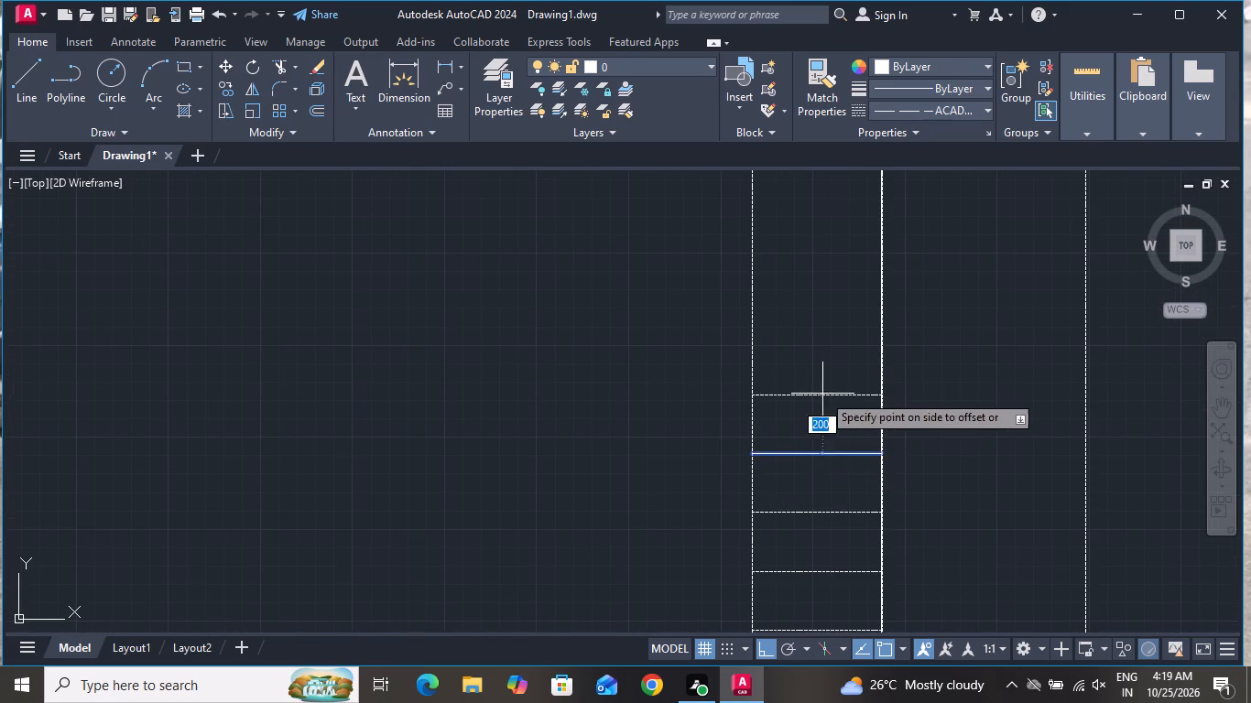
left_click(822, 393)
left_click(822, 398)
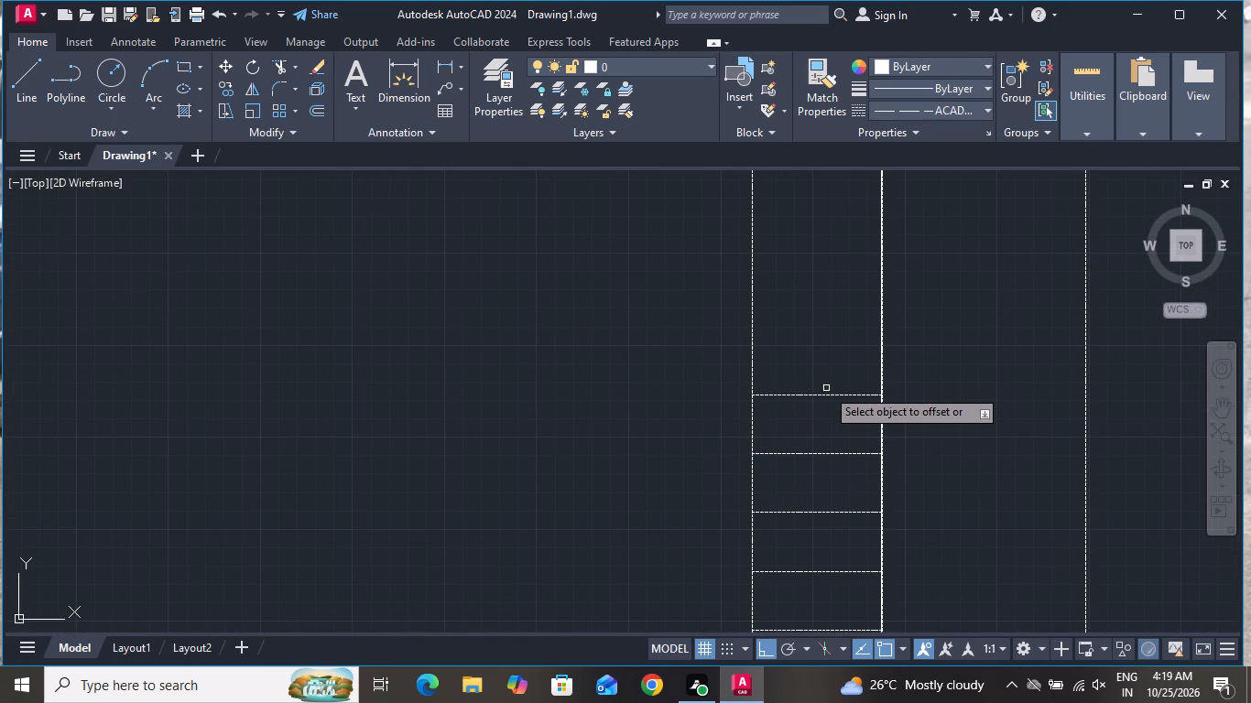
left_click(826, 395)
left_click(831, 357)
left_click(840, 337)
left_click(846, 308)
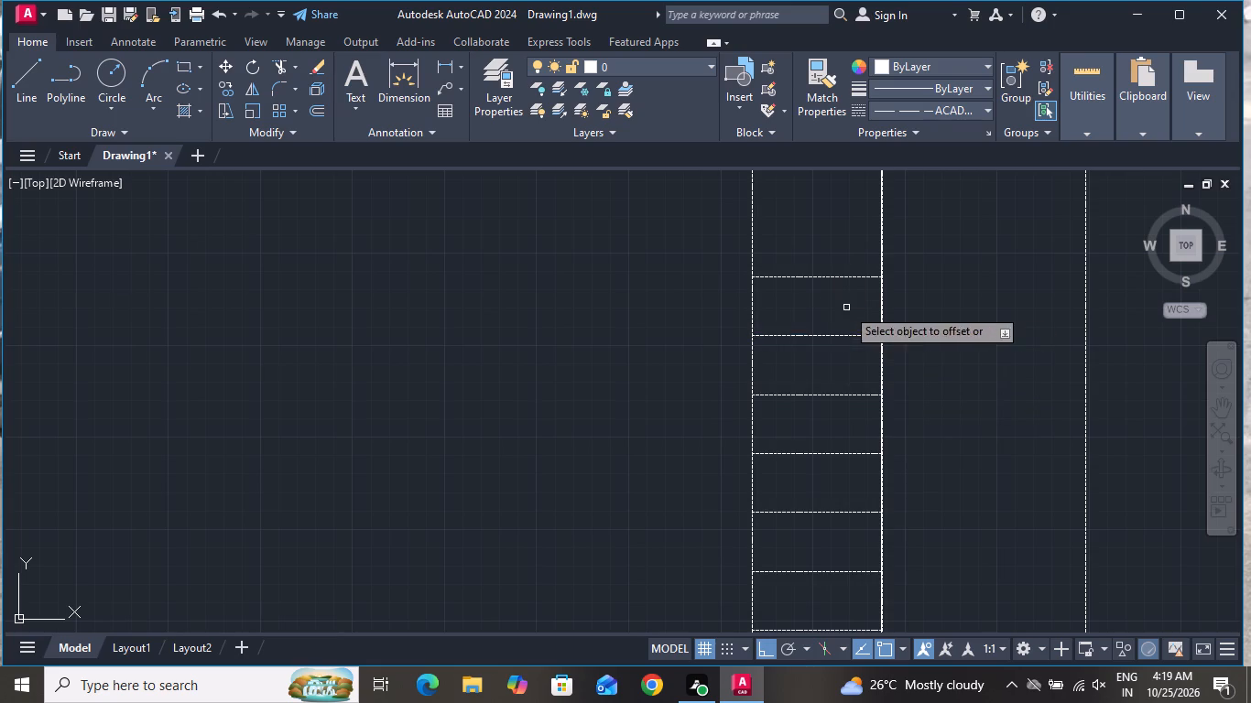
Offset the topmost line of the narrow outer strip upward by 200 repeatedly, adding three more horizontal cladding lines.
scroll(800, 470, "down", 3)
scroll(797, 399, "up", 3)
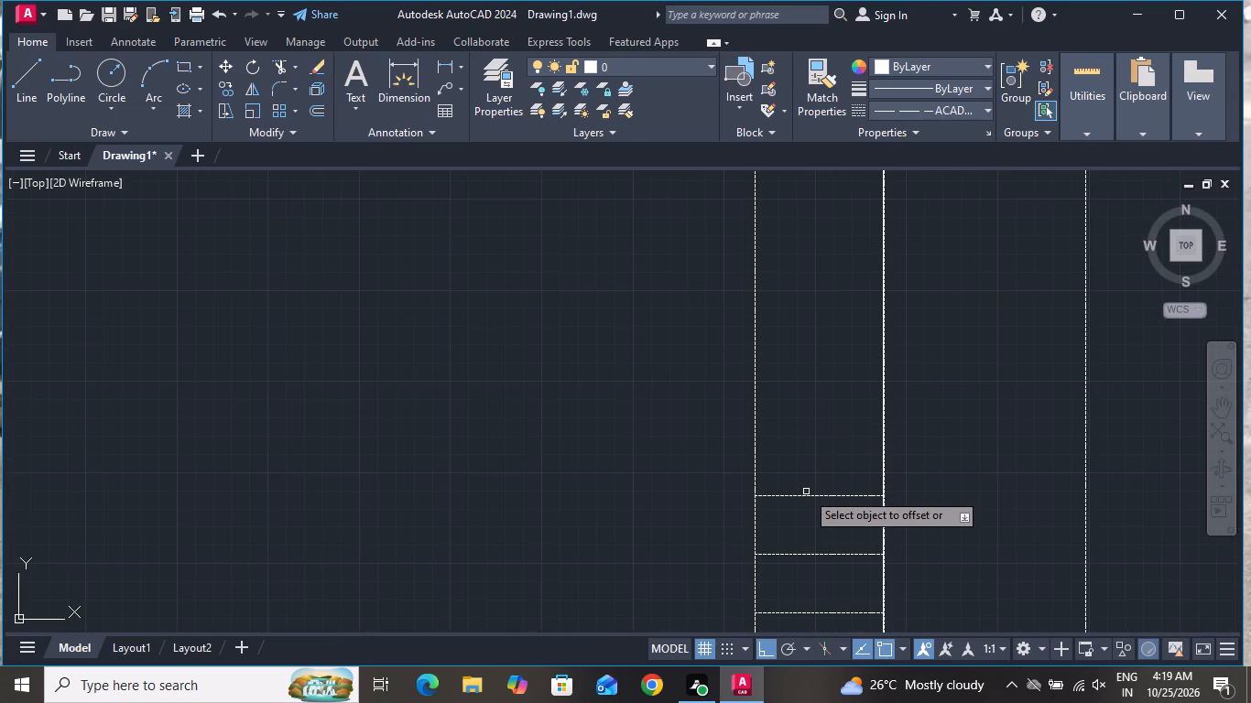
left_click(803, 499)
left_click(815, 446)
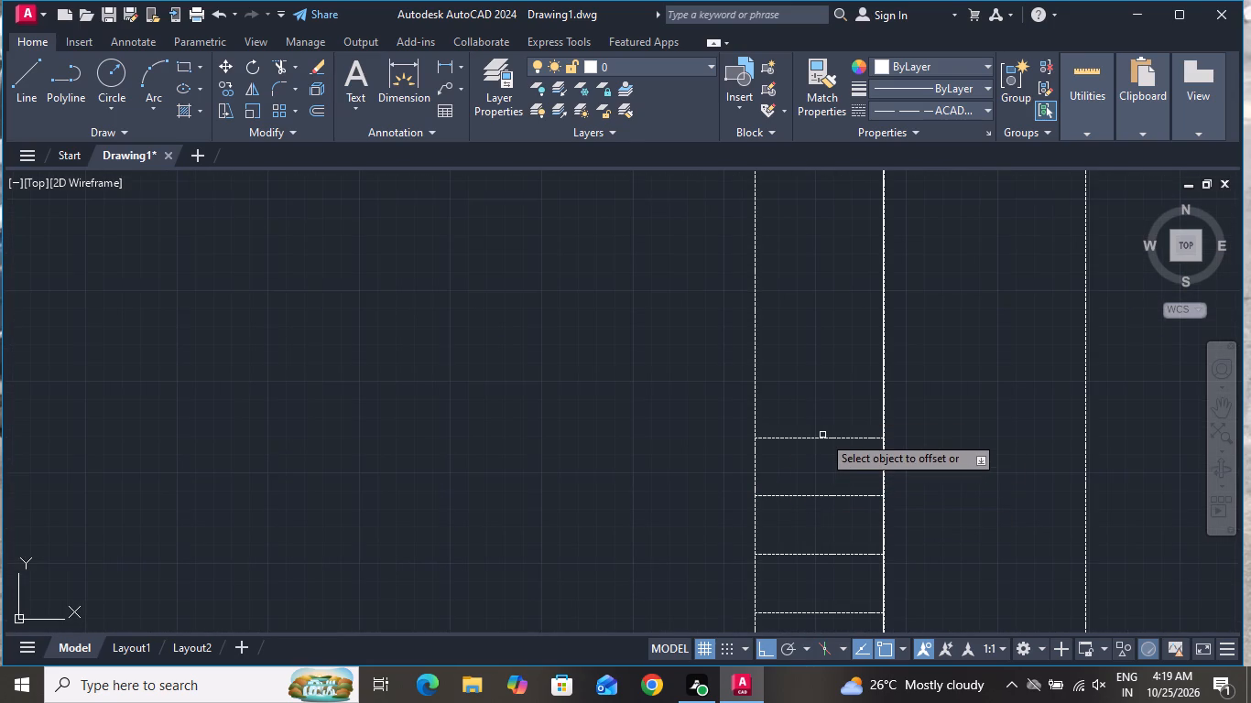
left_click(820, 436)
left_click(829, 395)
left_click(833, 377)
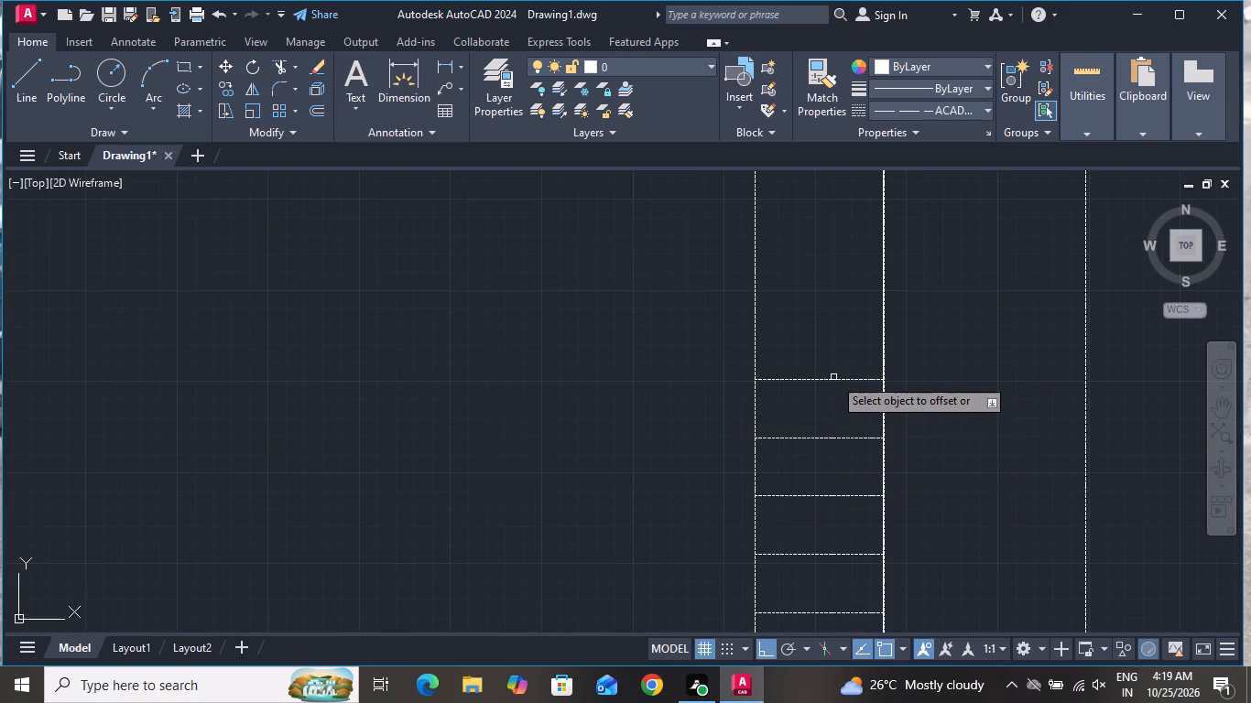
left_click(832, 381)
left_click(835, 351)
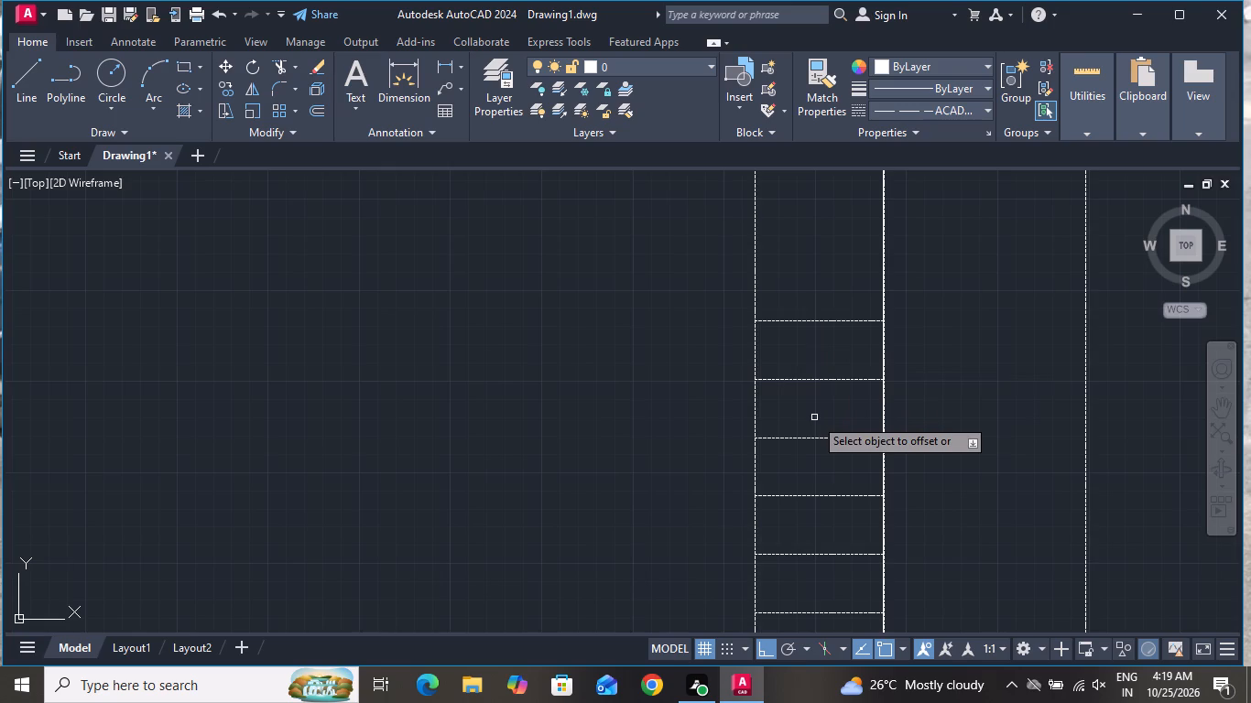
Continue the outer strip's cladding with four further horizontal lines, each offset 200 above the one below.
scroll(813, 432, "down", 1)
scroll(844, 354, "up", 3)
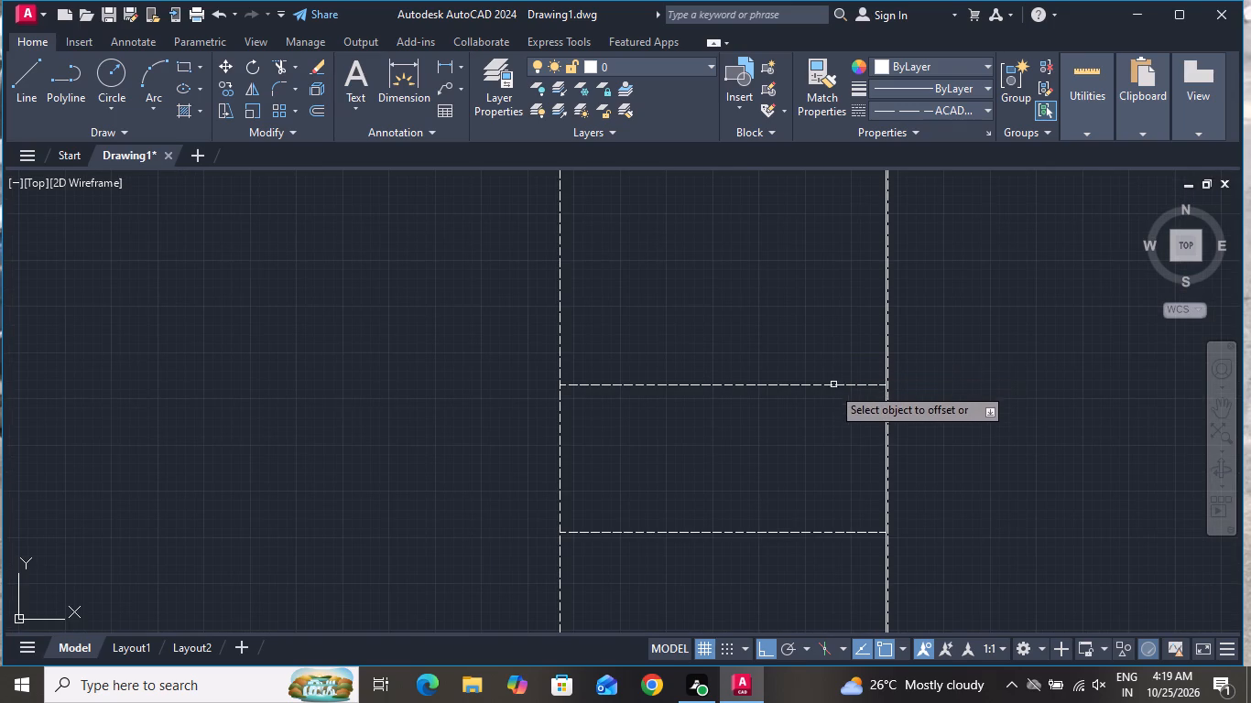
left_click(834, 385)
left_click(844, 343)
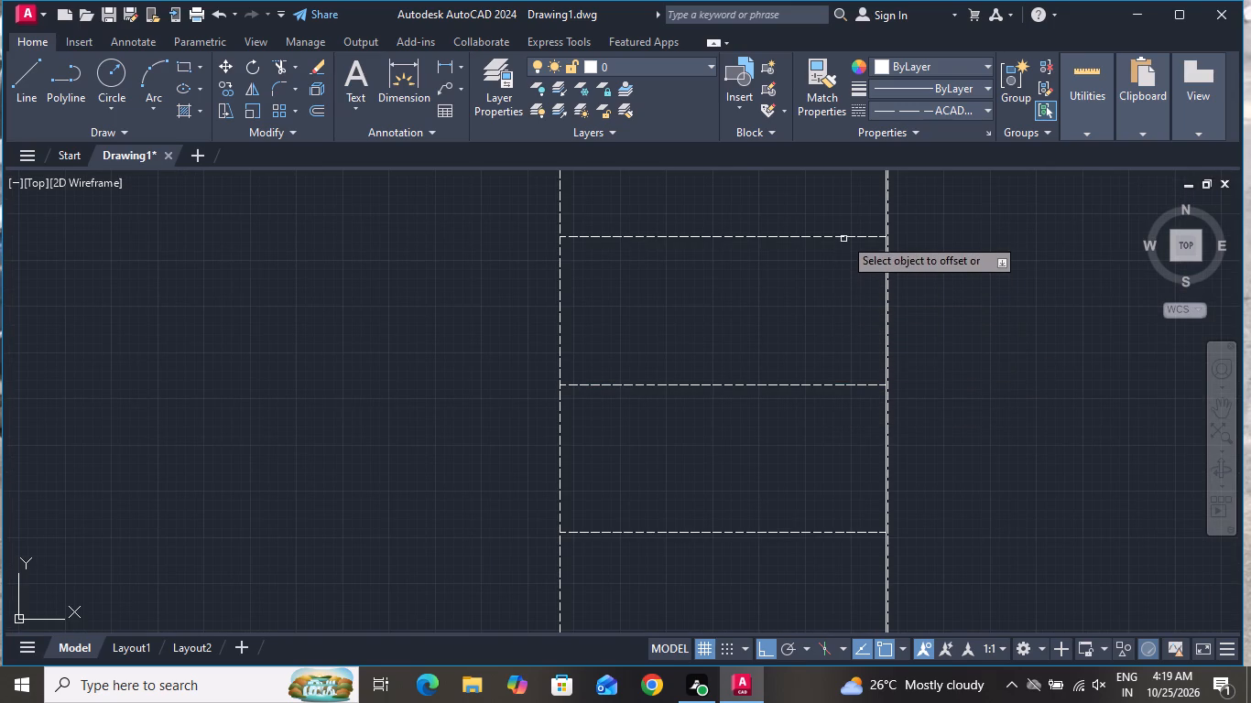
left_click(843, 237)
left_click(848, 210)
scroll(849, 466, "down", 5)
scroll(835, 435, "up", 5)
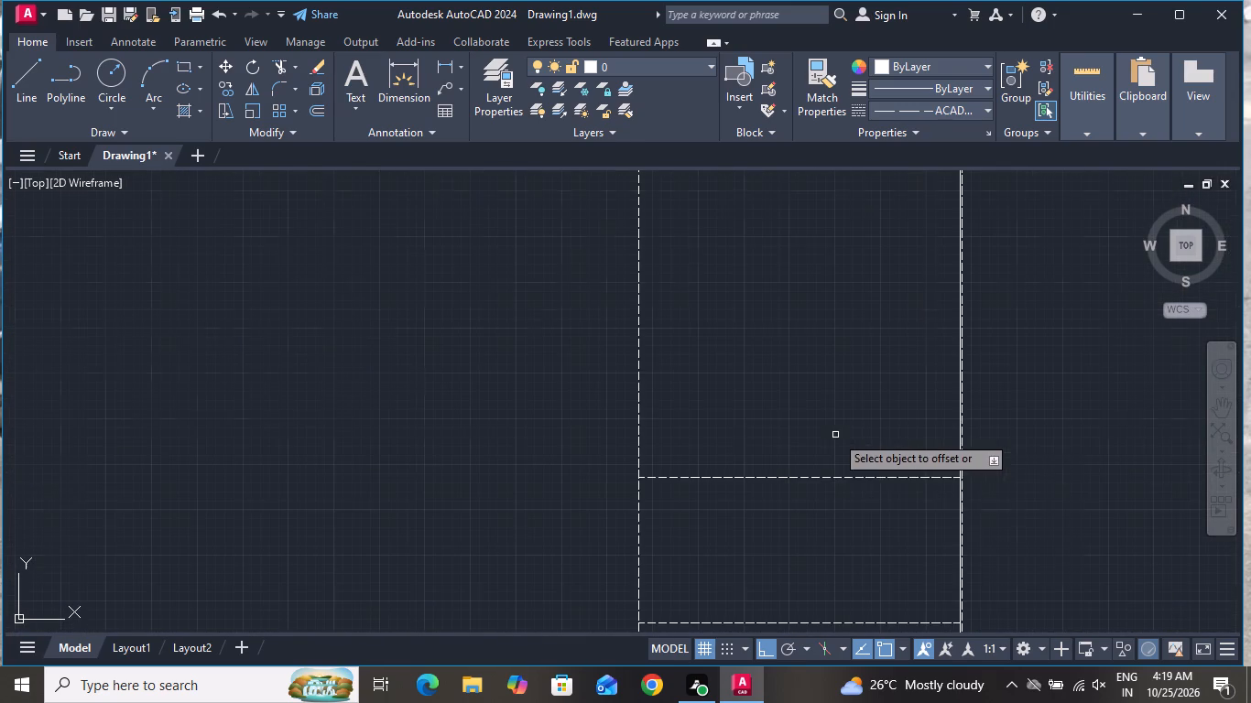
left_click(821, 477)
left_click(841, 420)
left_click(857, 334)
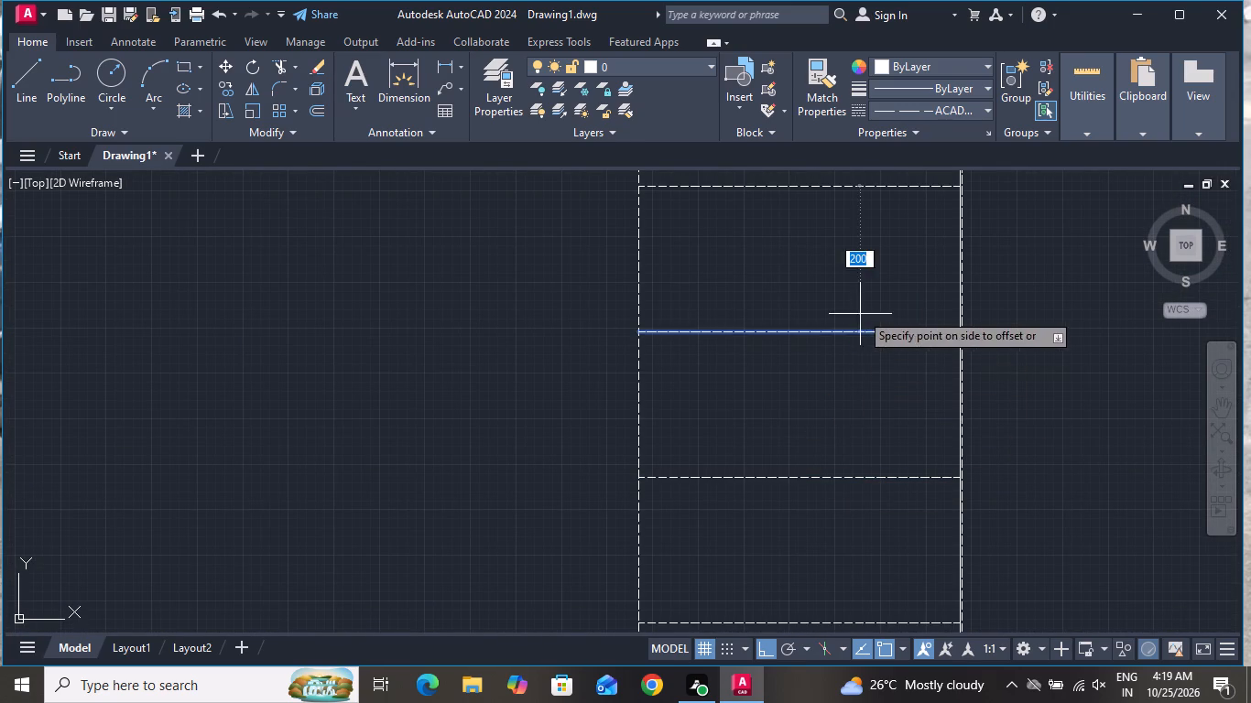
left_click(865, 288)
Add three more horizontal lines above the outer strip's highest cladding line, each offset 200 upward.
scroll(845, 538, "down", 7)
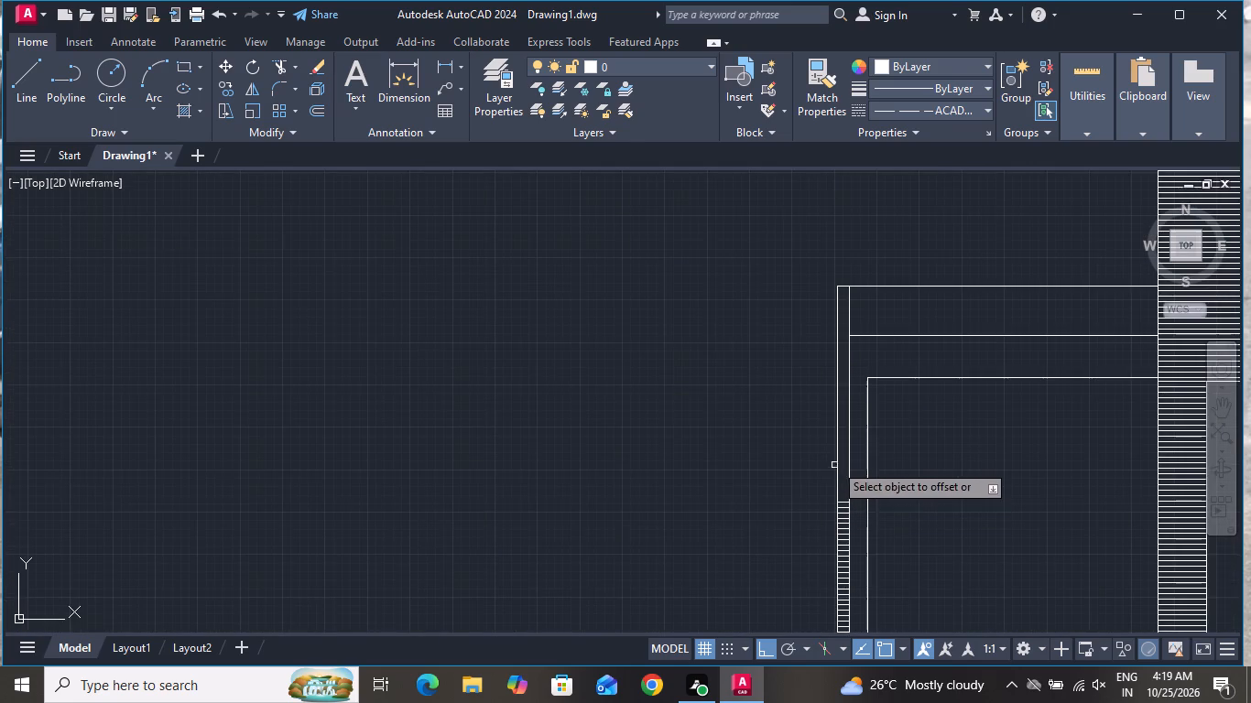
scroll(793, 423, "down", 2)
scroll(981, 472, "down", 1)
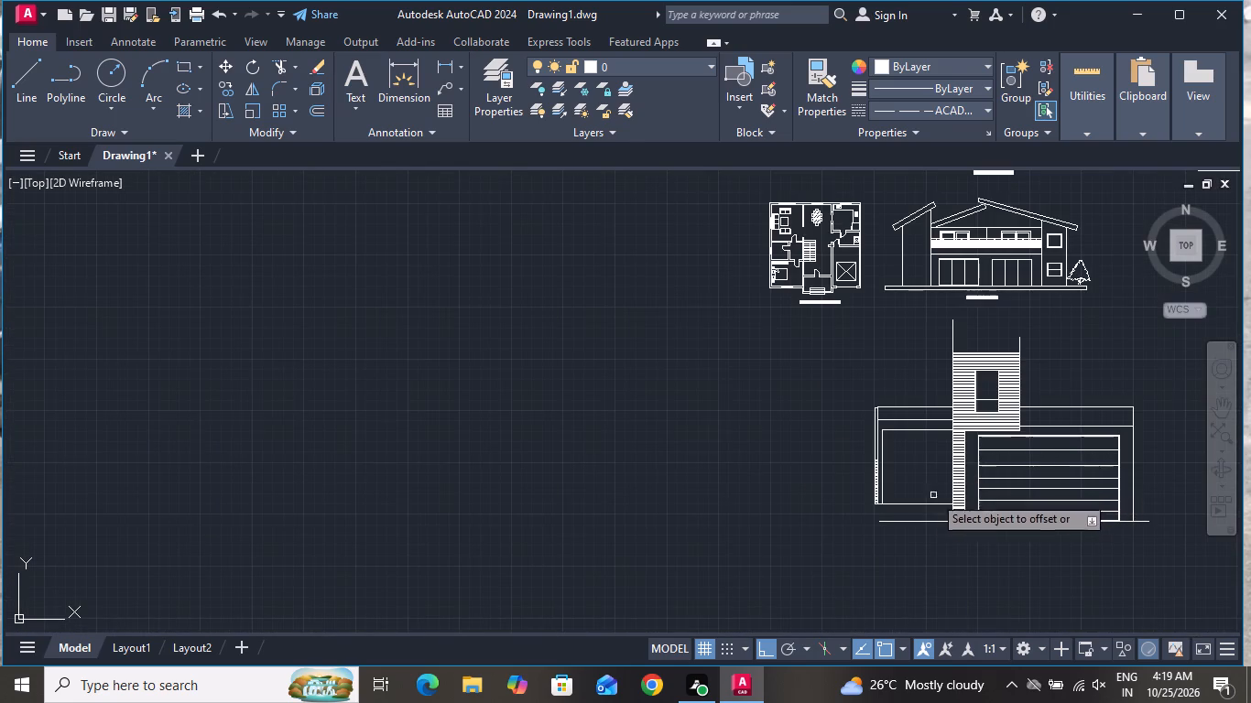
scroll(905, 483, "up", 4)
scroll(725, 320, "up", 3)
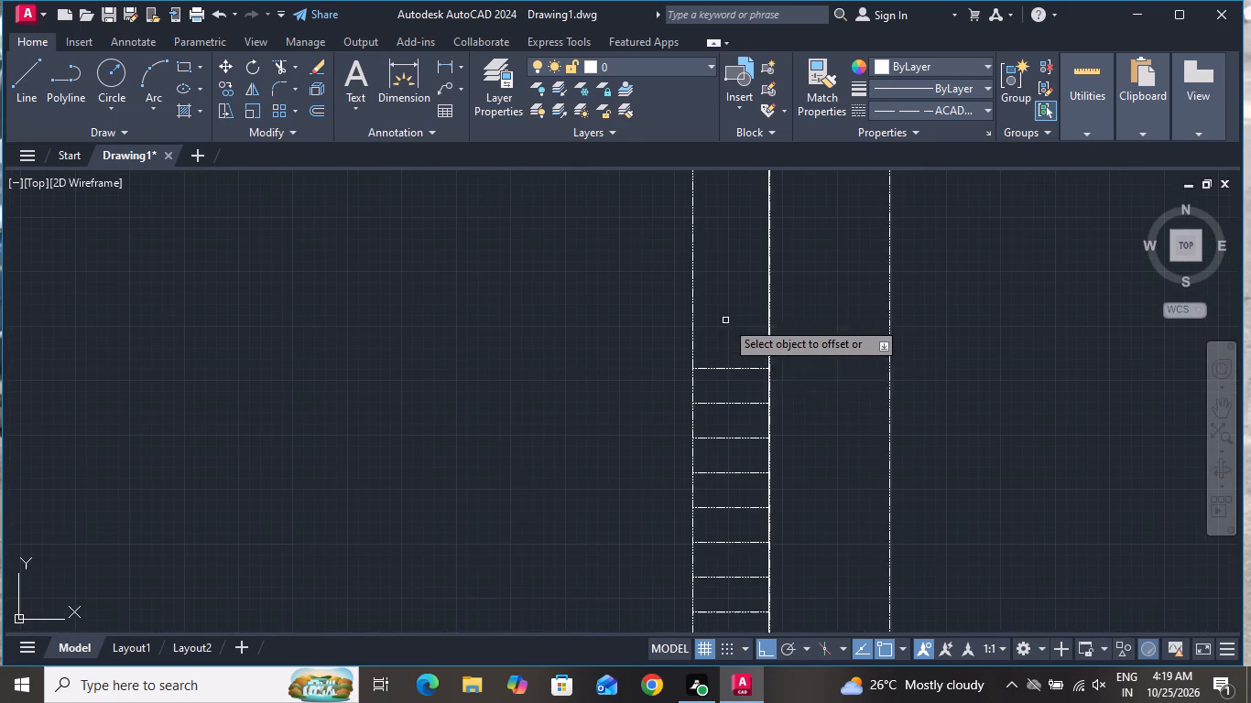
left_click(727, 371)
left_click(742, 351)
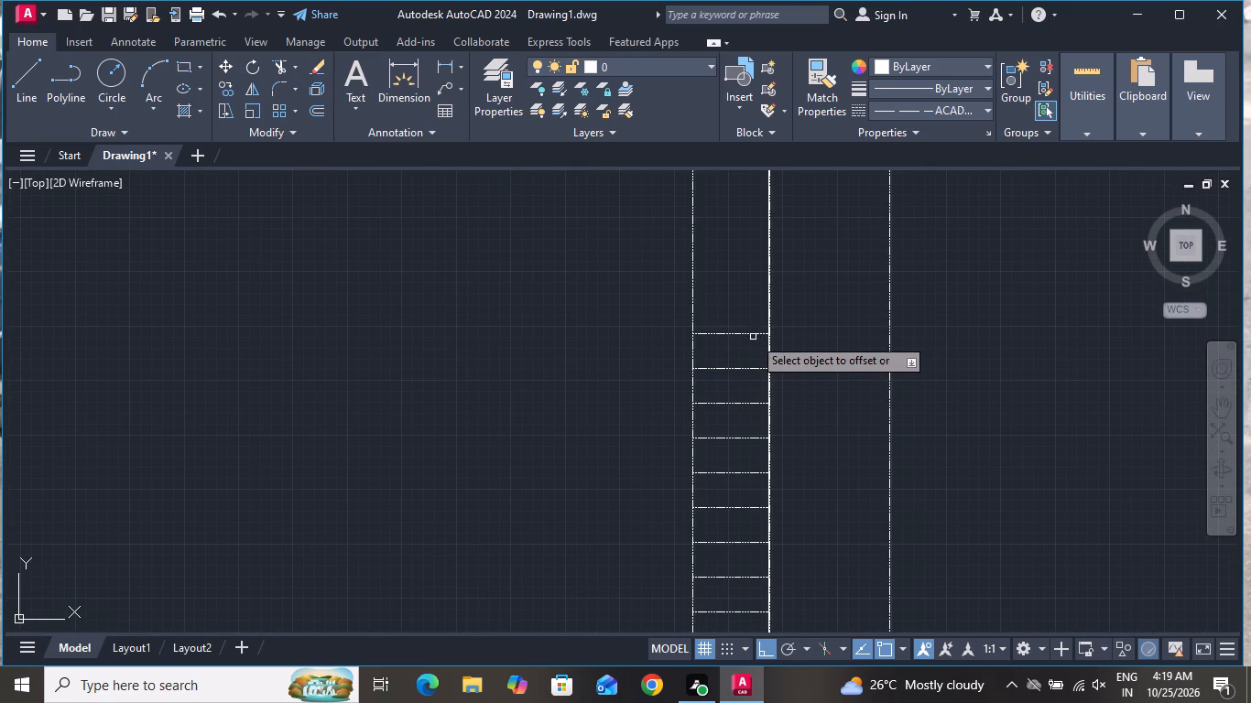
left_click(753, 337)
left_click(757, 335)
left_click(769, 301)
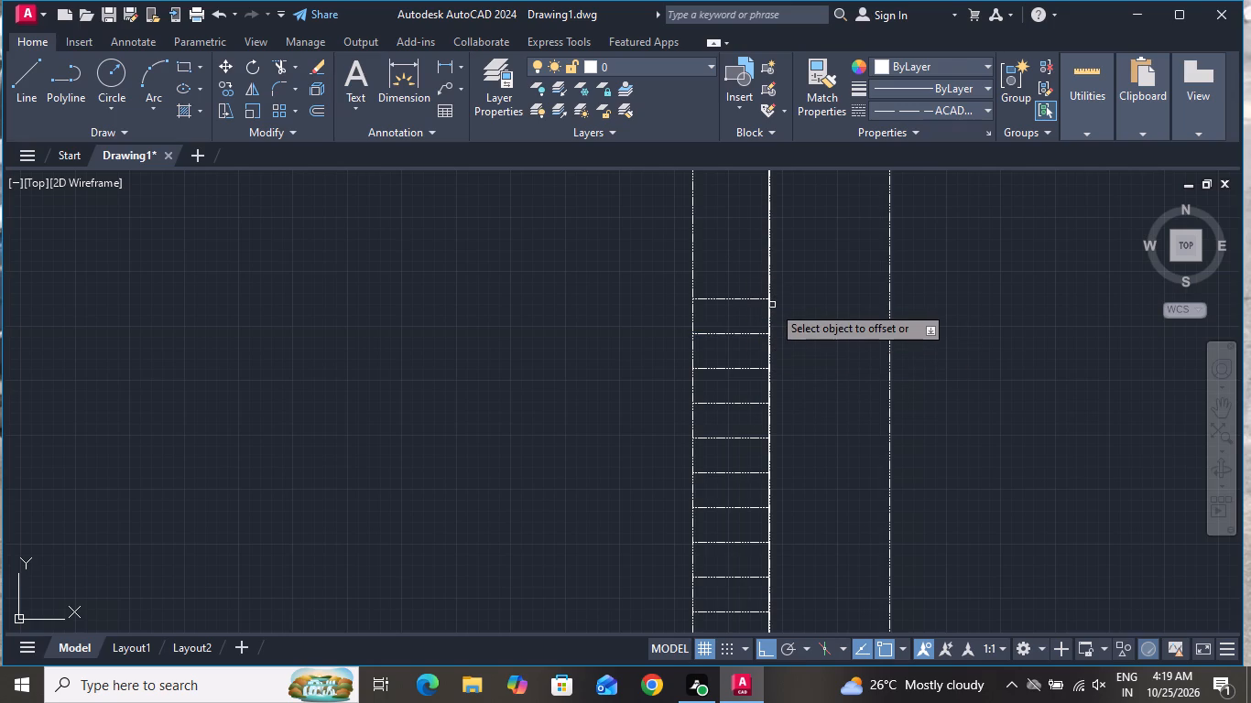
left_click(719, 299)
left_click(723, 270)
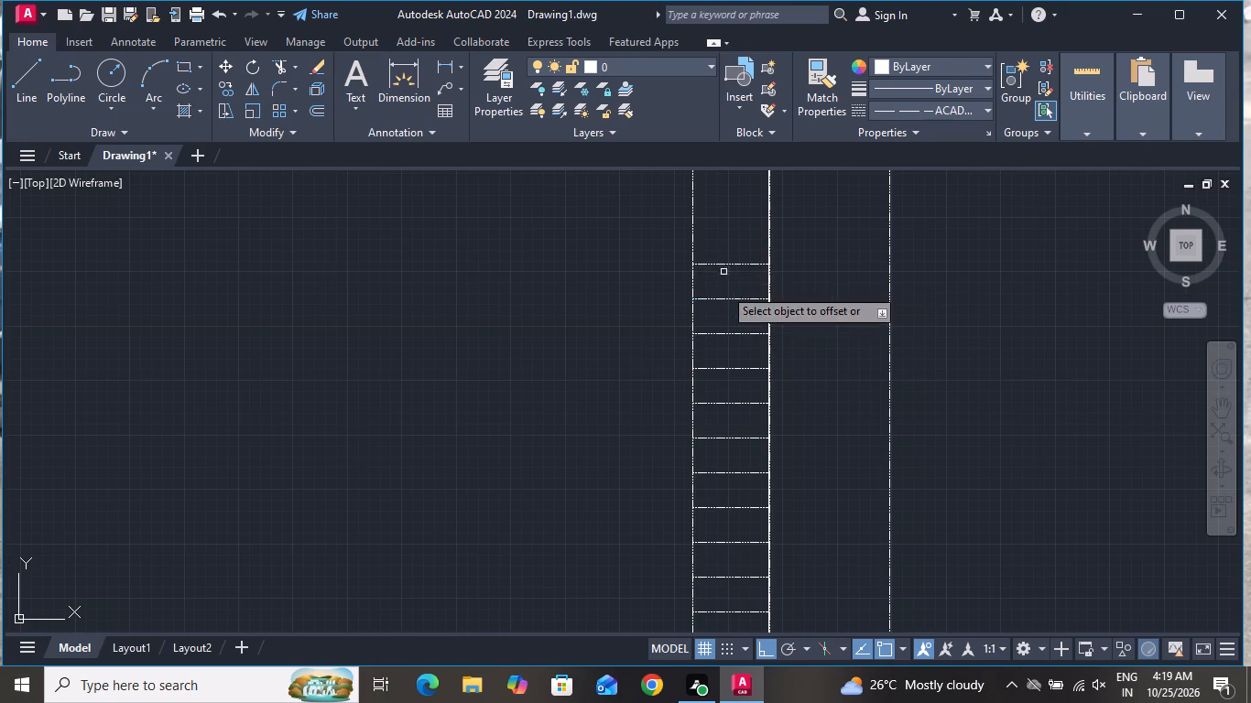
Extend the outer strip's stack upward with five horizontal lines at the 200 offset.
scroll(729, 389, "down", 3)
scroll(729, 337, "up", 3)
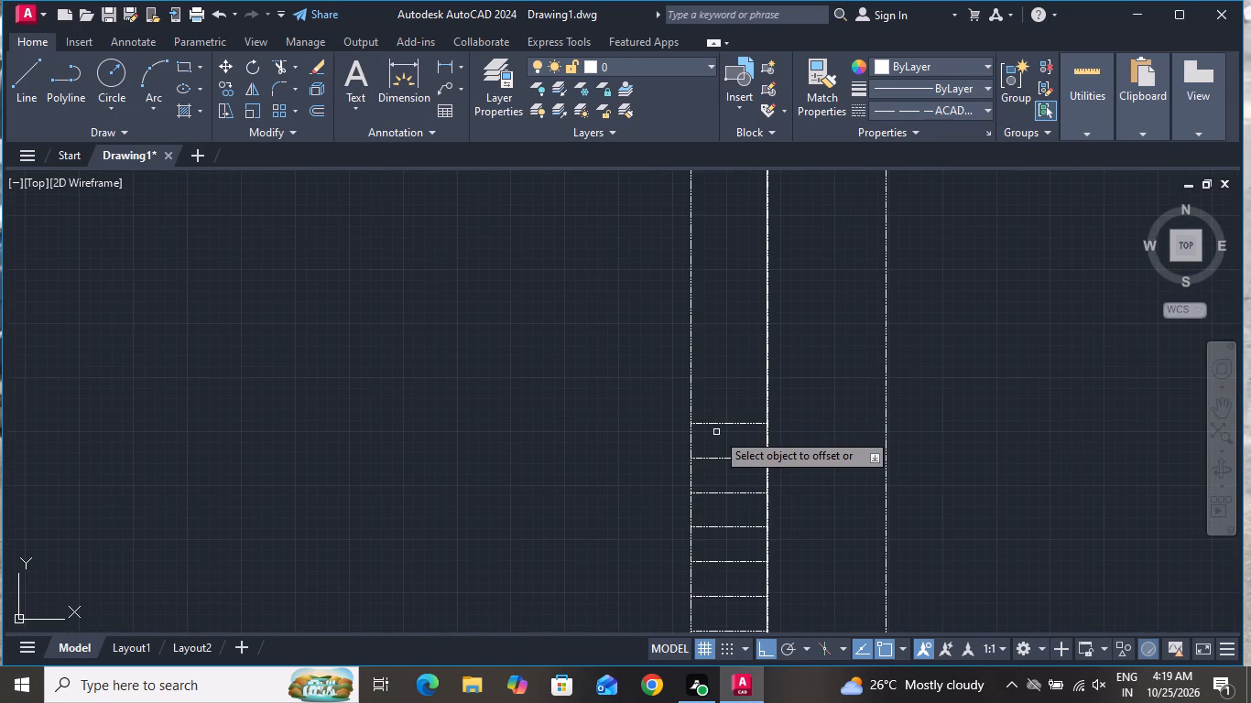
left_click(729, 423)
left_click(749, 369)
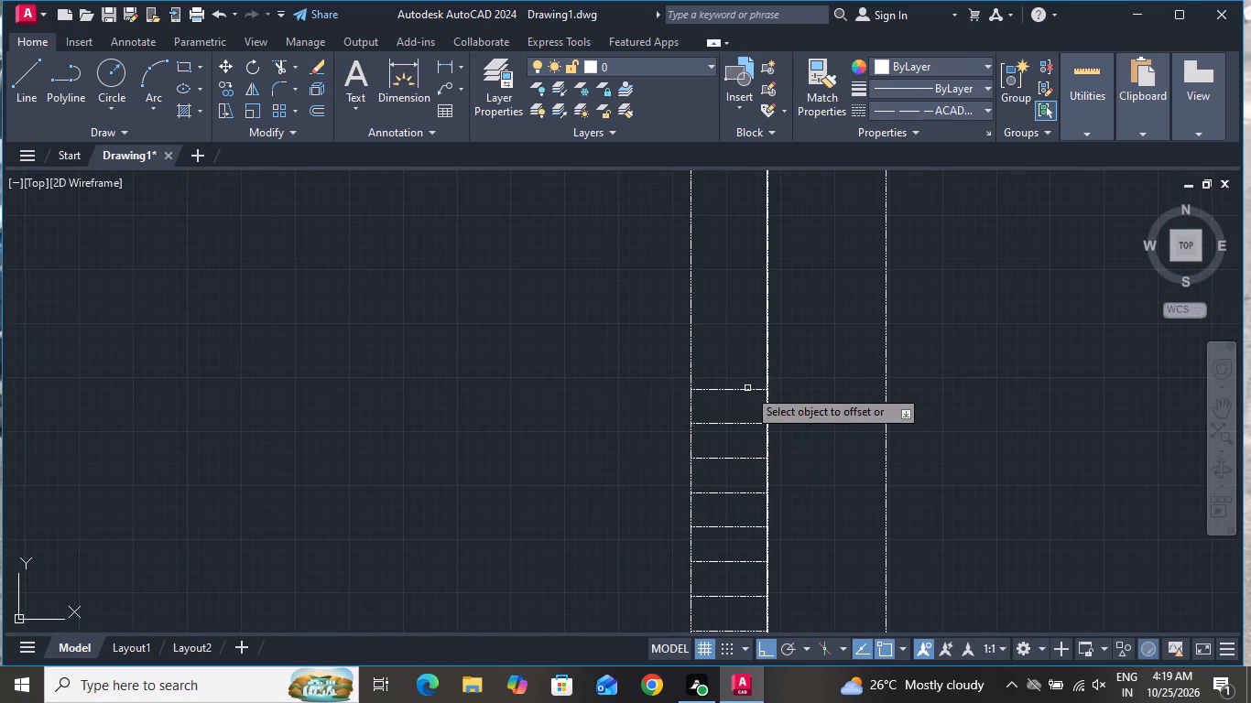
left_click(747, 388)
left_click(762, 361)
left_click(766, 352)
left_click(768, 326)
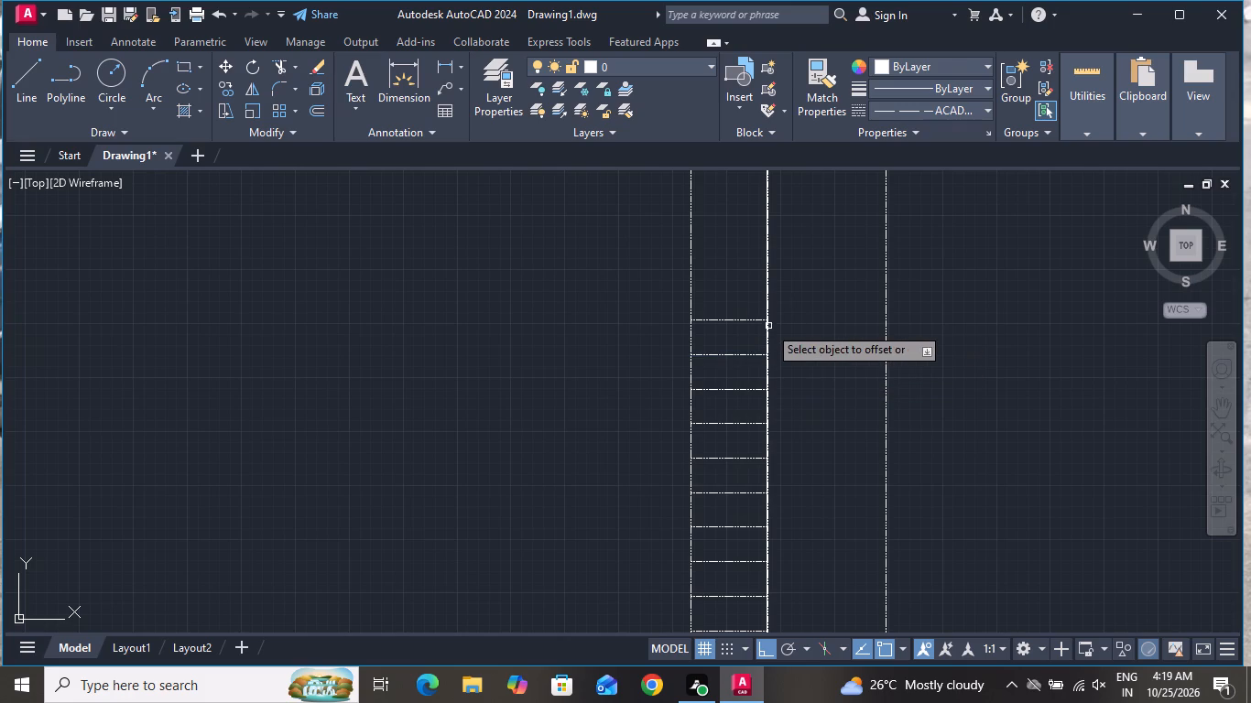
left_click(763, 319)
left_click(766, 302)
left_click(761, 288)
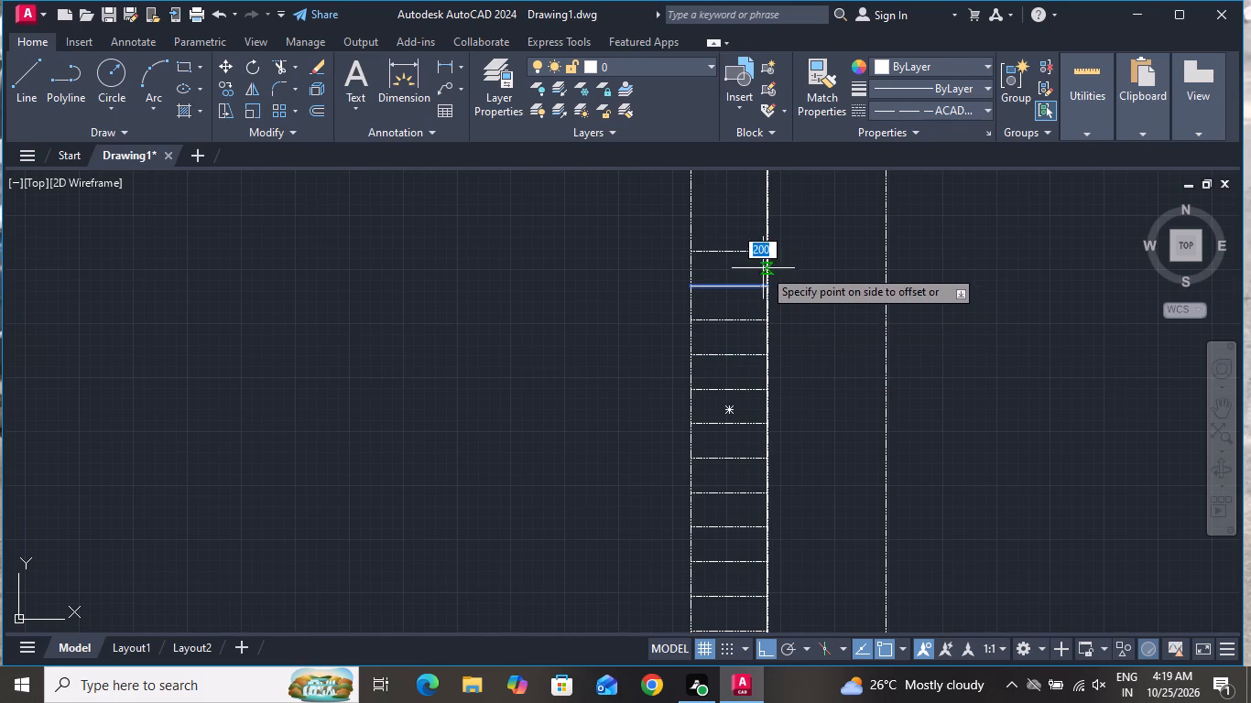
left_click(763, 267)
Add four more cladding lines to the top of the outer strip's stack, each offset upward by 200.
scroll(758, 427, "down", 1)
scroll(760, 319, "up", 2)
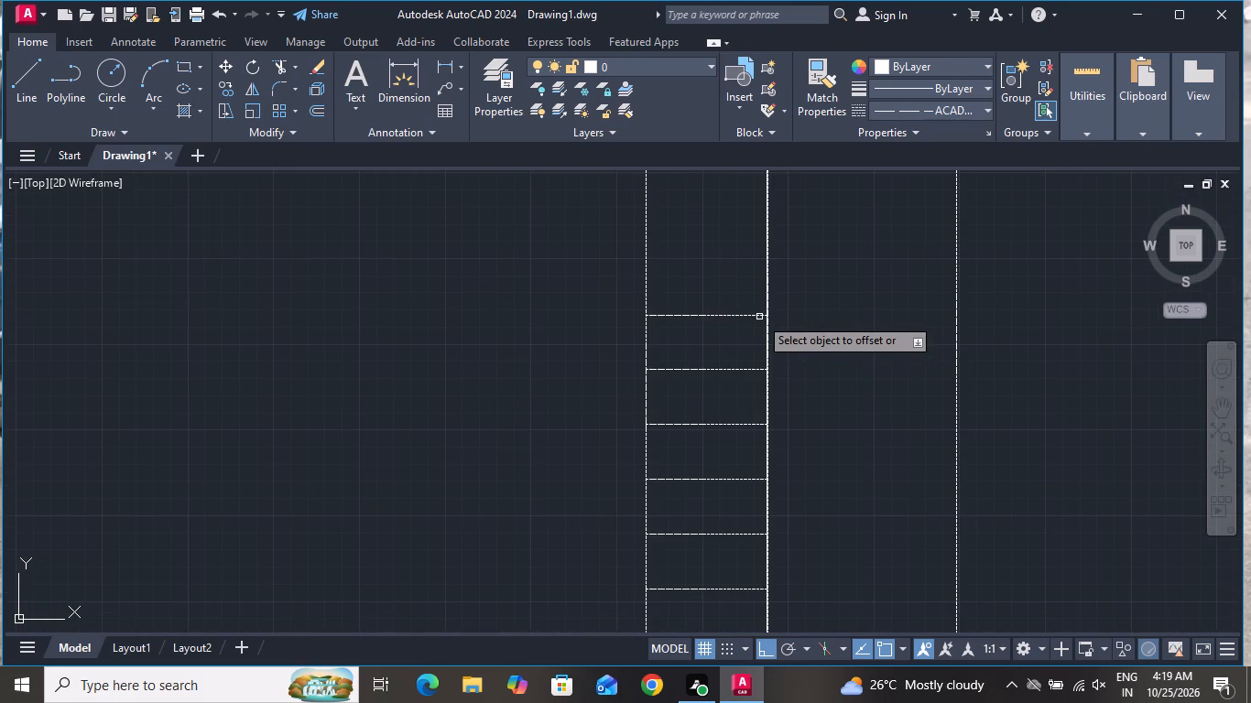
left_click(759, 317)
left_click(757, 287)
scroll(758, 366, "down", 4)
scroll(738, 354, "up", 4)
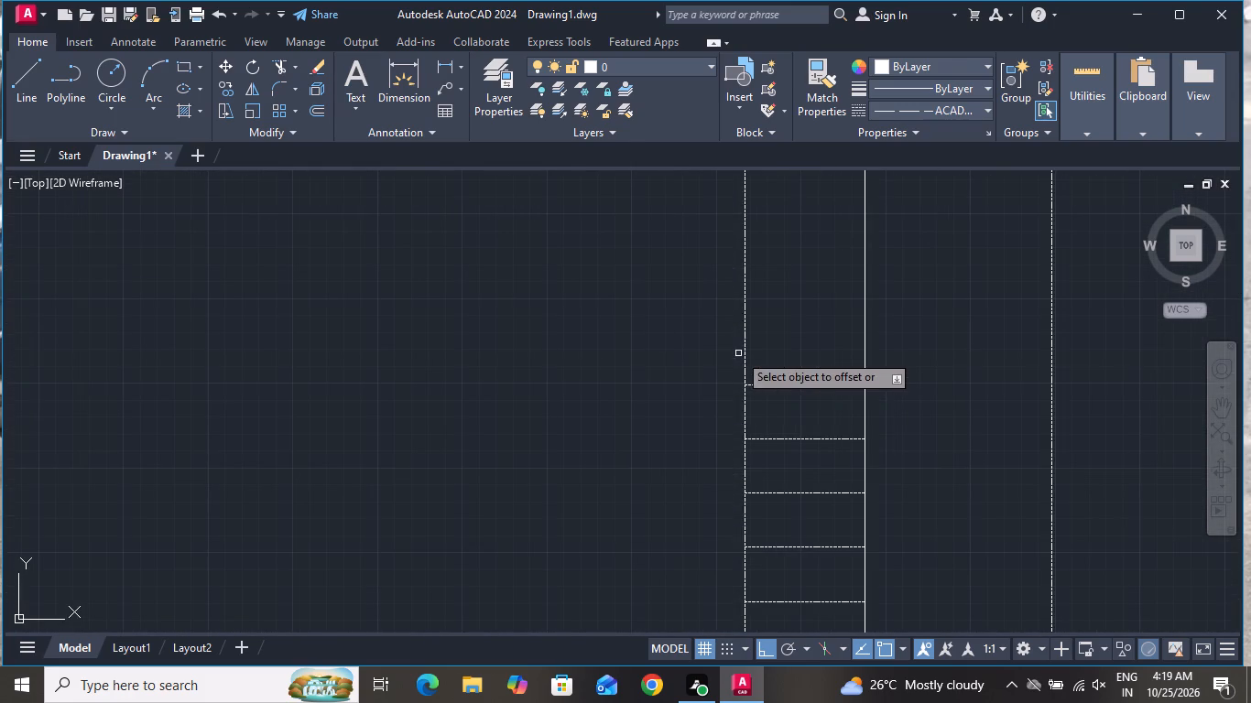
left_click(764, 389)
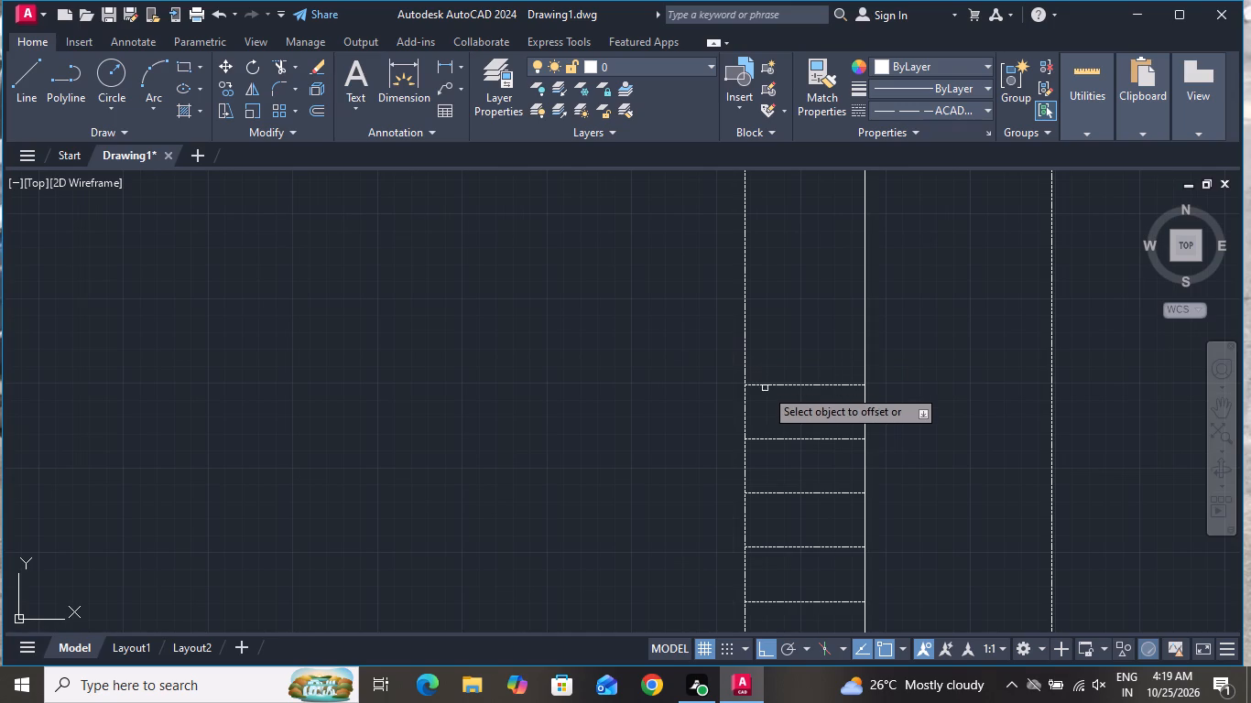
left_click(773, 385)
left_click(794, 353)
double_click(810, 333)
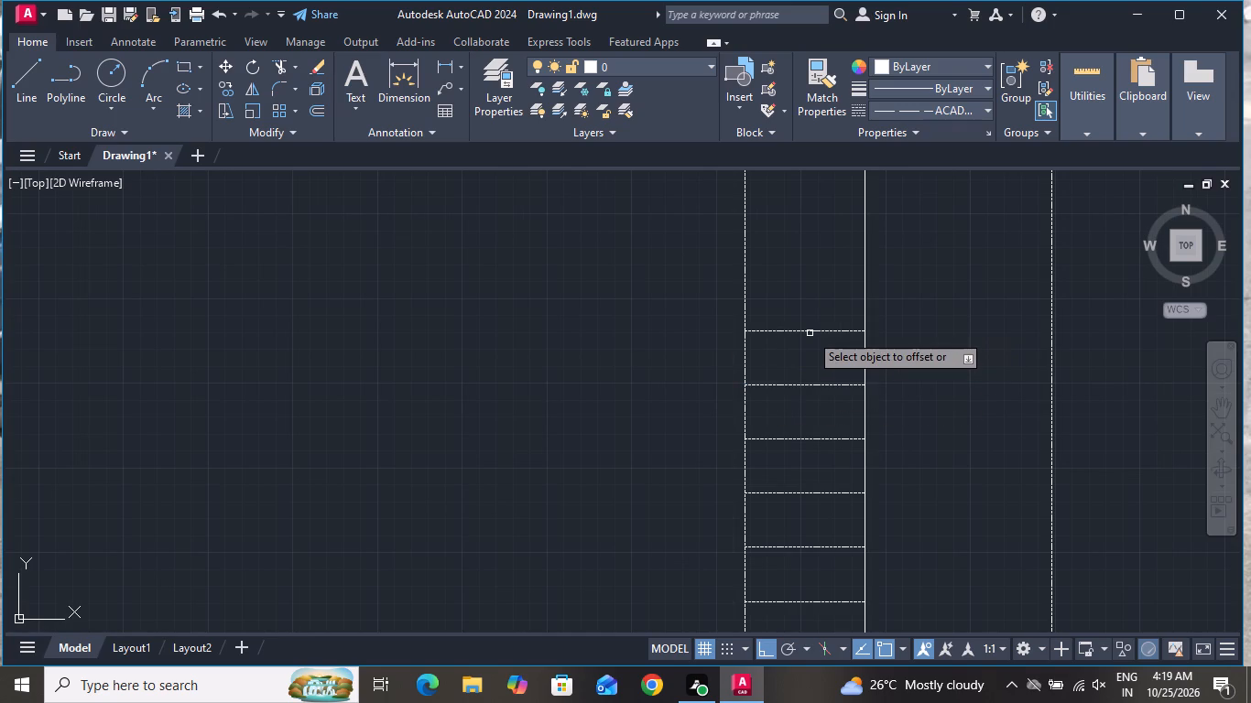
left_click(814, 320)
left_click(814, 329)
left_click(821, 318)
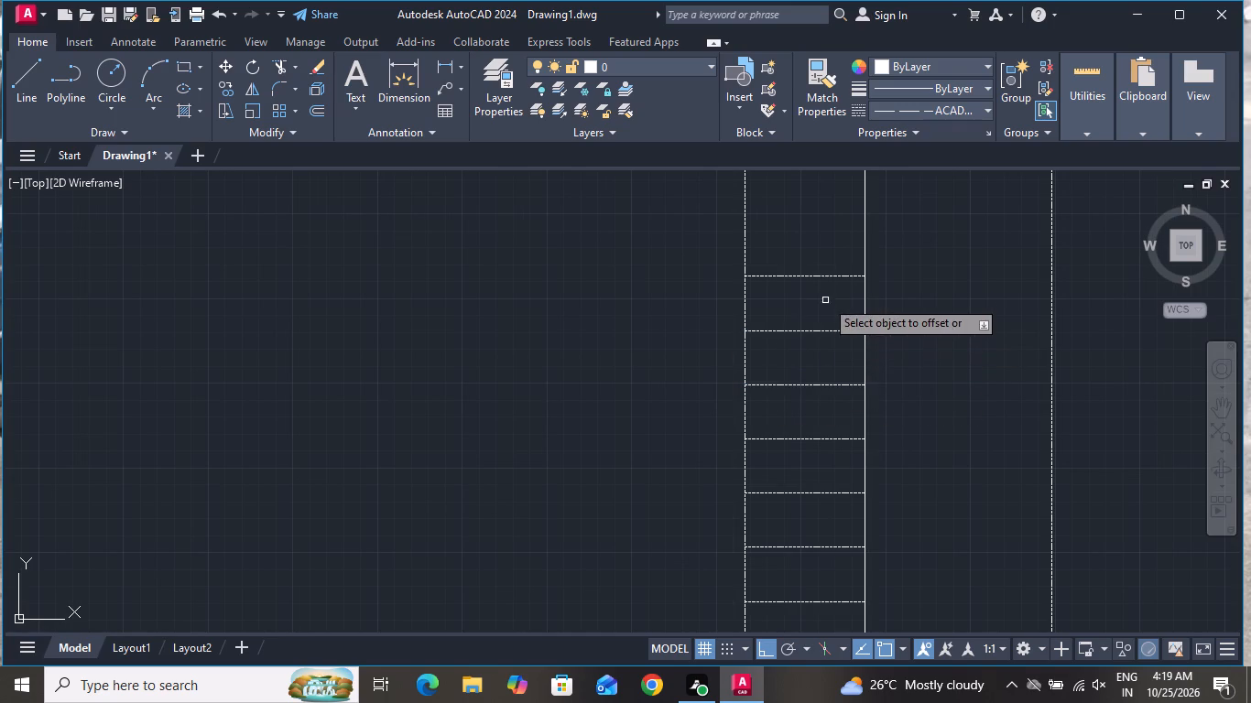
left_click(832, 276)
left_click(833, 250)
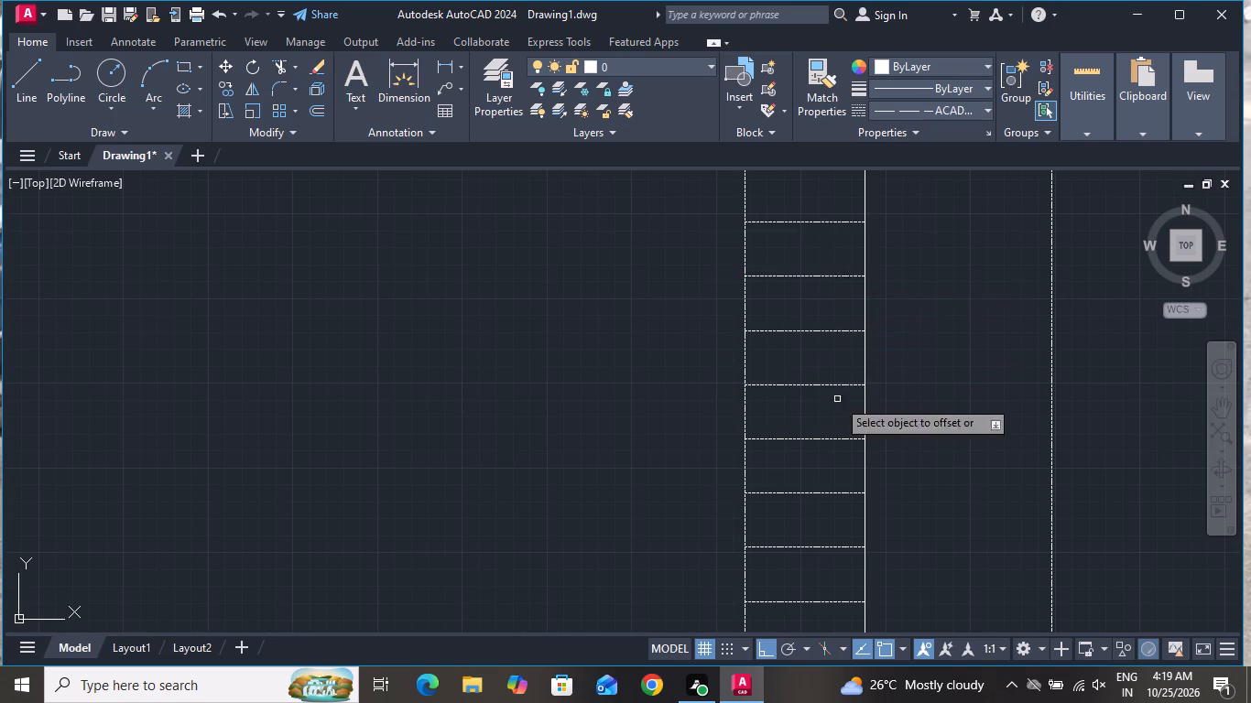
Offset the outer strip's top cladding line upward by 200 in succession, making three new horizontal lines.
scroll(830, 464, "down", 5)
scroll(809, 461, "up", 2)
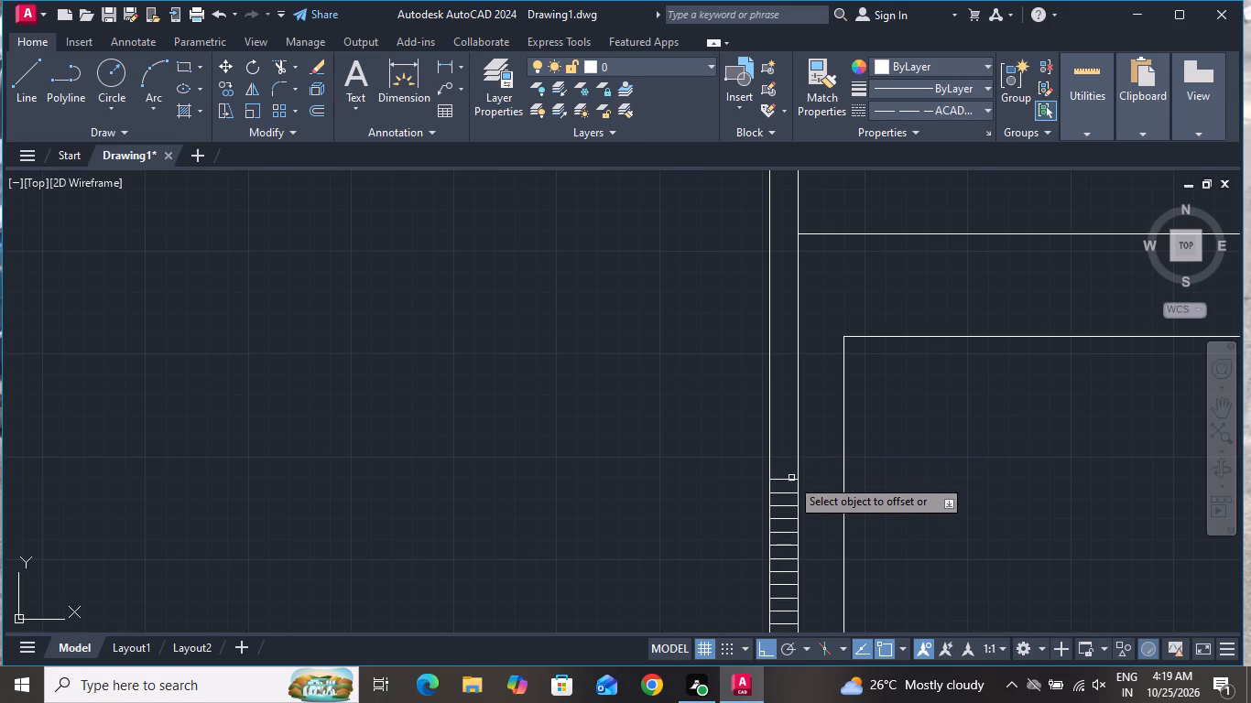
scroll(790, 478, "up", 2)
left_click(790, 480)
left_click(789, 483)
left_click(824, 413)
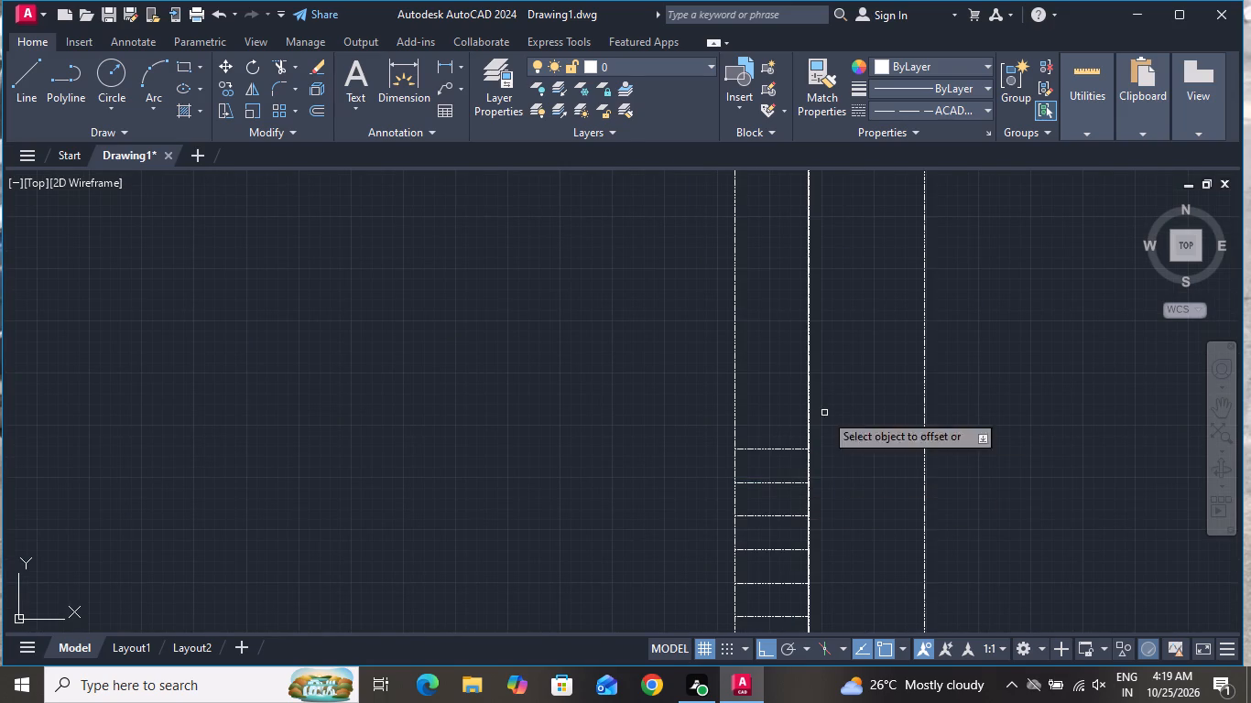
left_click(776, 454)
left_click(799, 410)
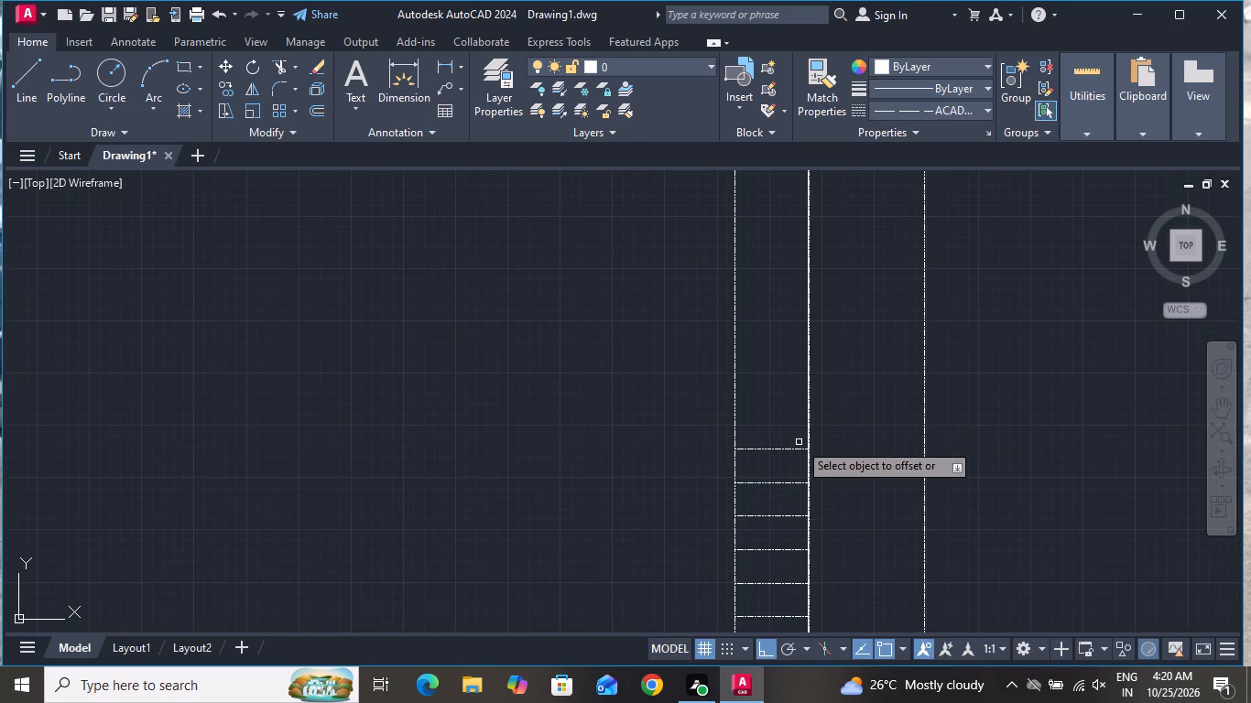
left_click(802, 449)
left_click(808, 397)
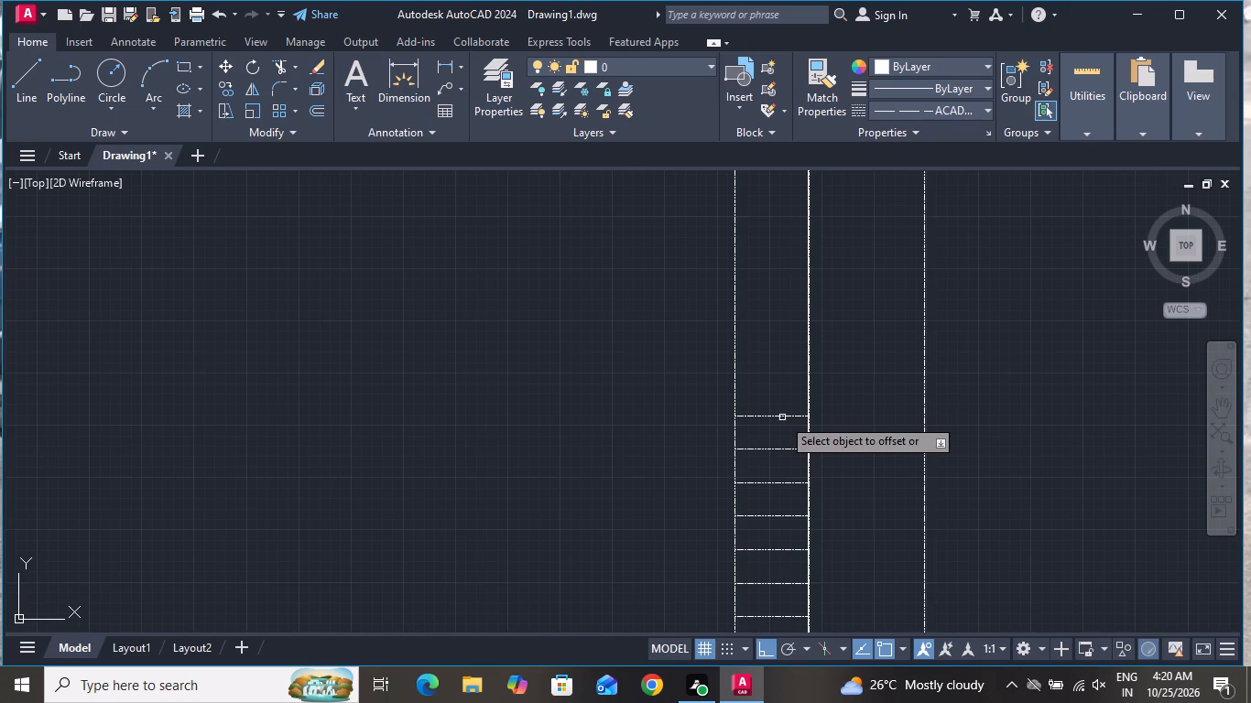
left_click(781, 415)
left_click(793, 384)
left_click(793, 384)
left_click(799, 358)
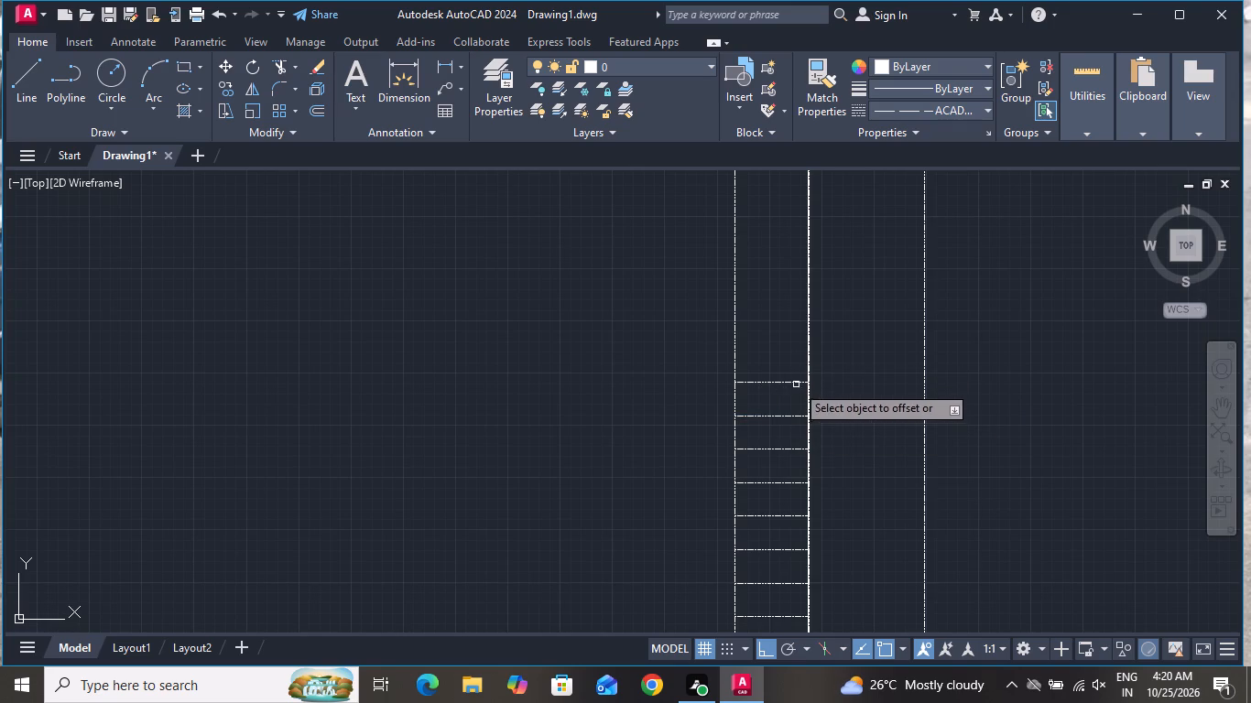
Carry the outer strip's cladding upward with four additional horizontal lines spaced by the 200 offset.
left_click(796, 383)
left_click(800, 362)
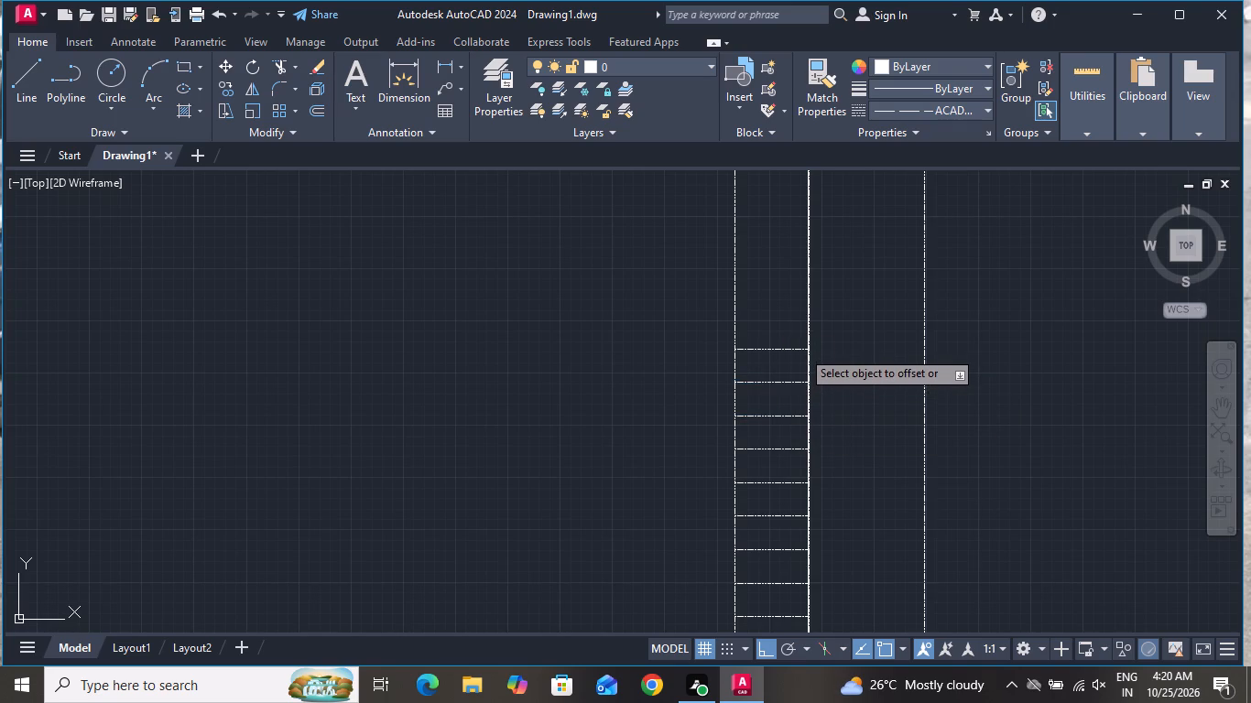
left_click(801, 350)
left_click(802, 317)
left_click(802, 317)
left_click(803, 318)
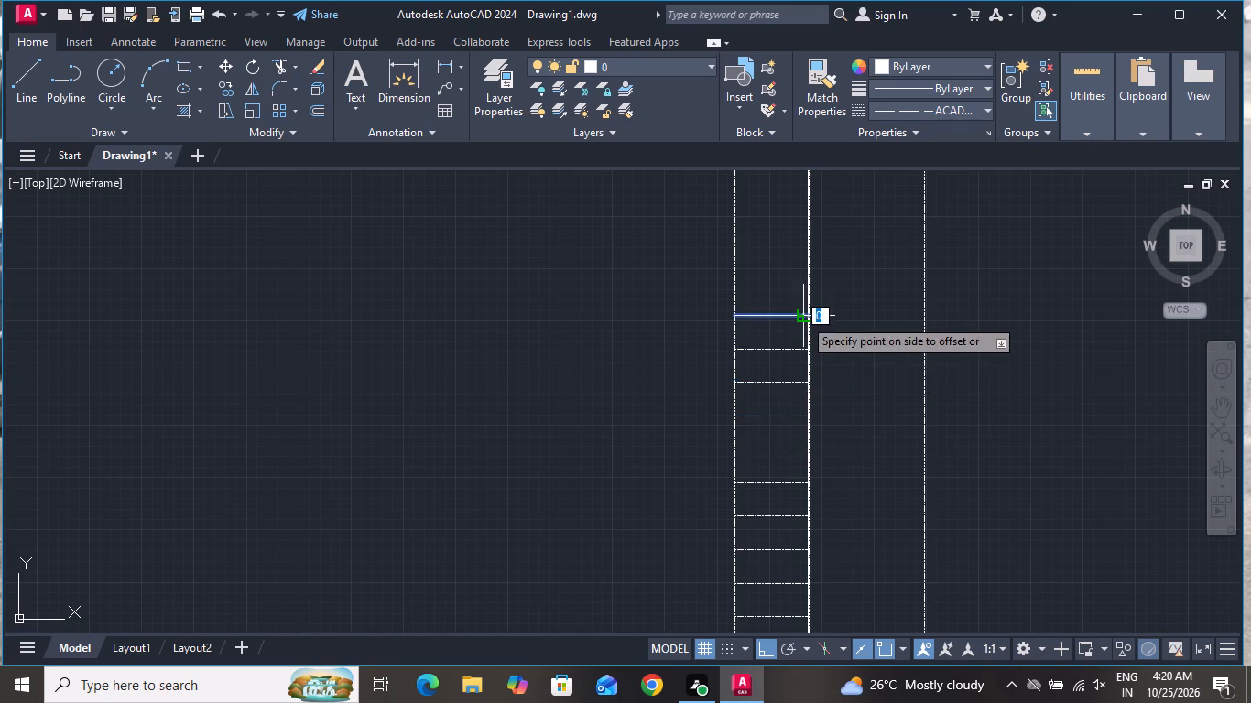
left_click(803, 276)
left_click(800, 285)
left_click(800, 262)
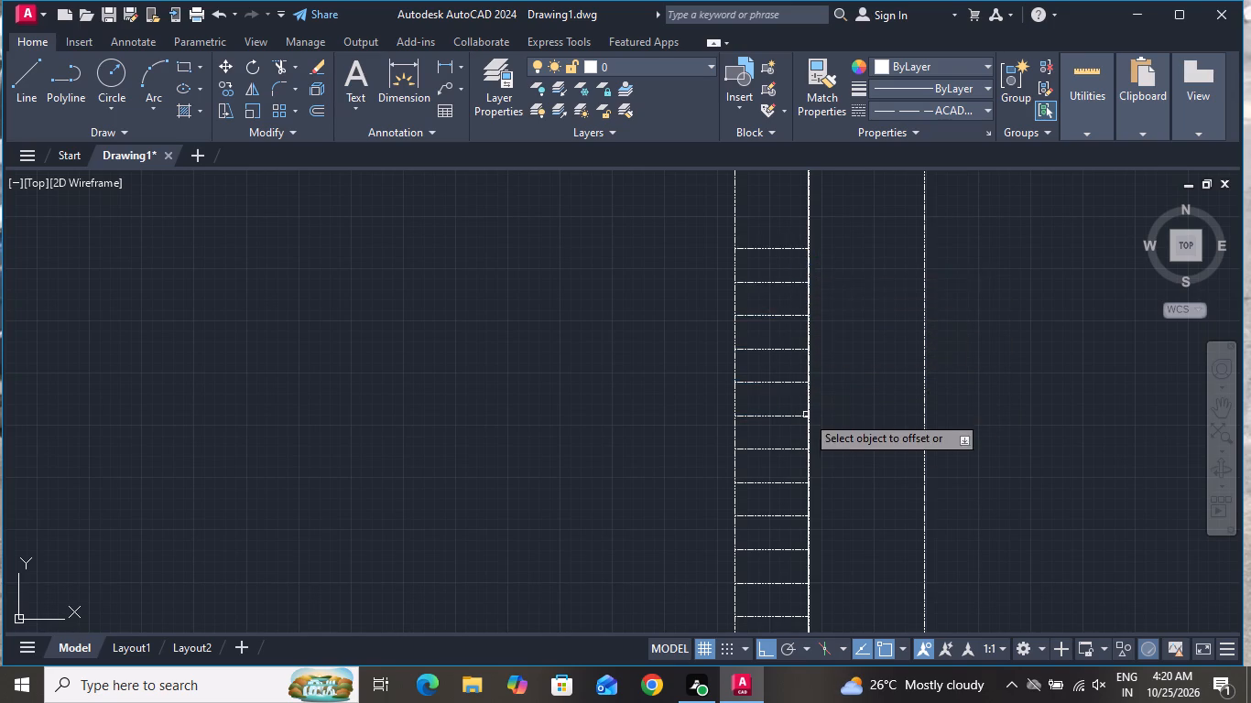
Add two more horizontal lines at the top of the outer strip's stack, each offset 200 above the previous.
scroll(800, 437, "down", 3)
scroll(792, 384, "up", 4)
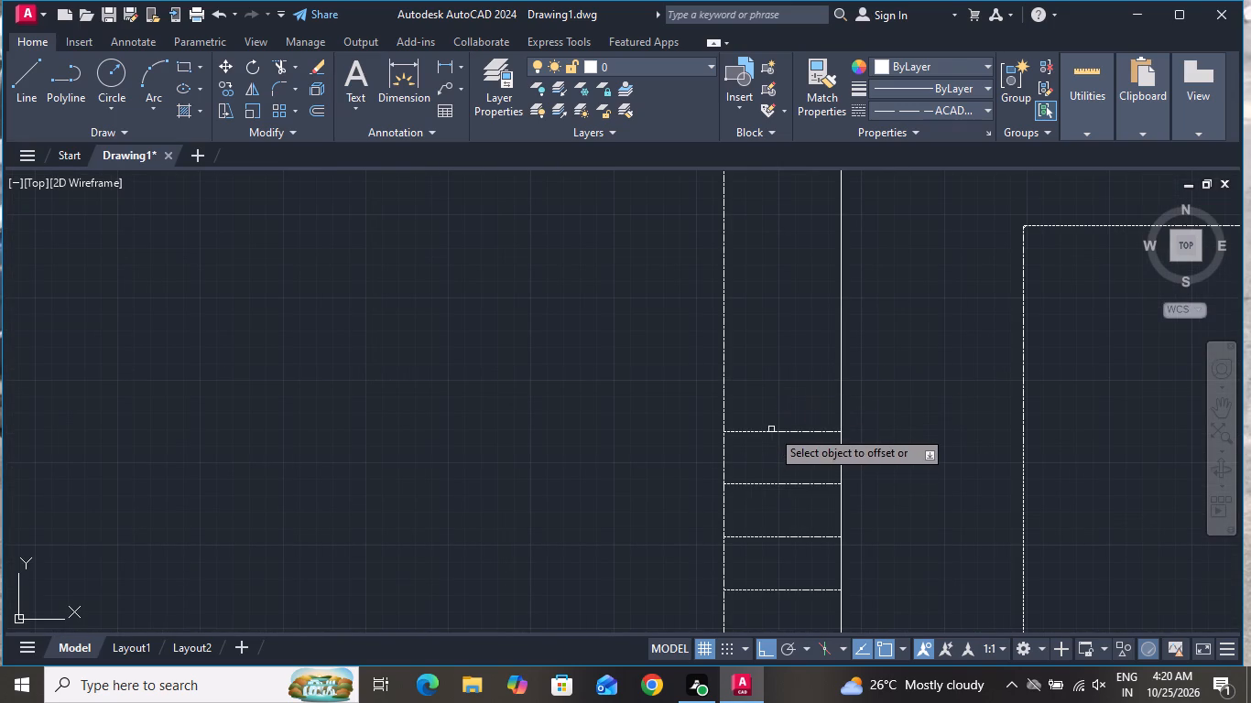
left_click(771, 429)
left_click(797, 376)
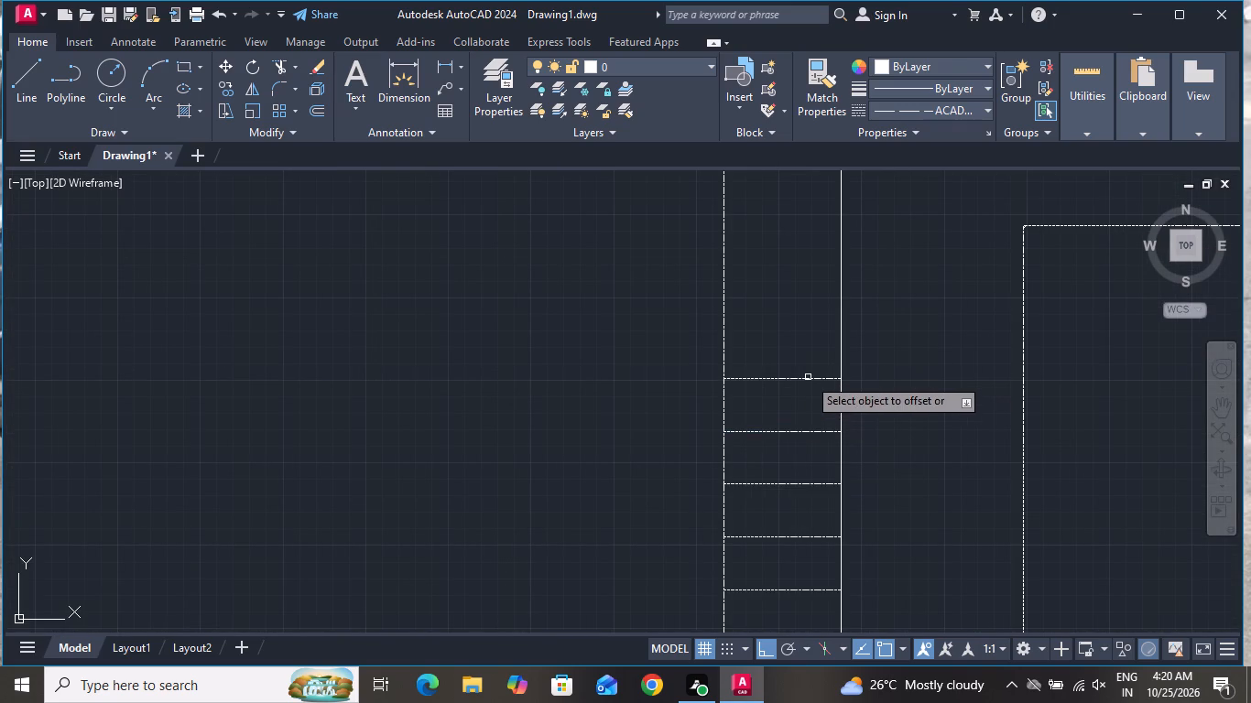
left_click(808, 377)
left_click(817, 327)
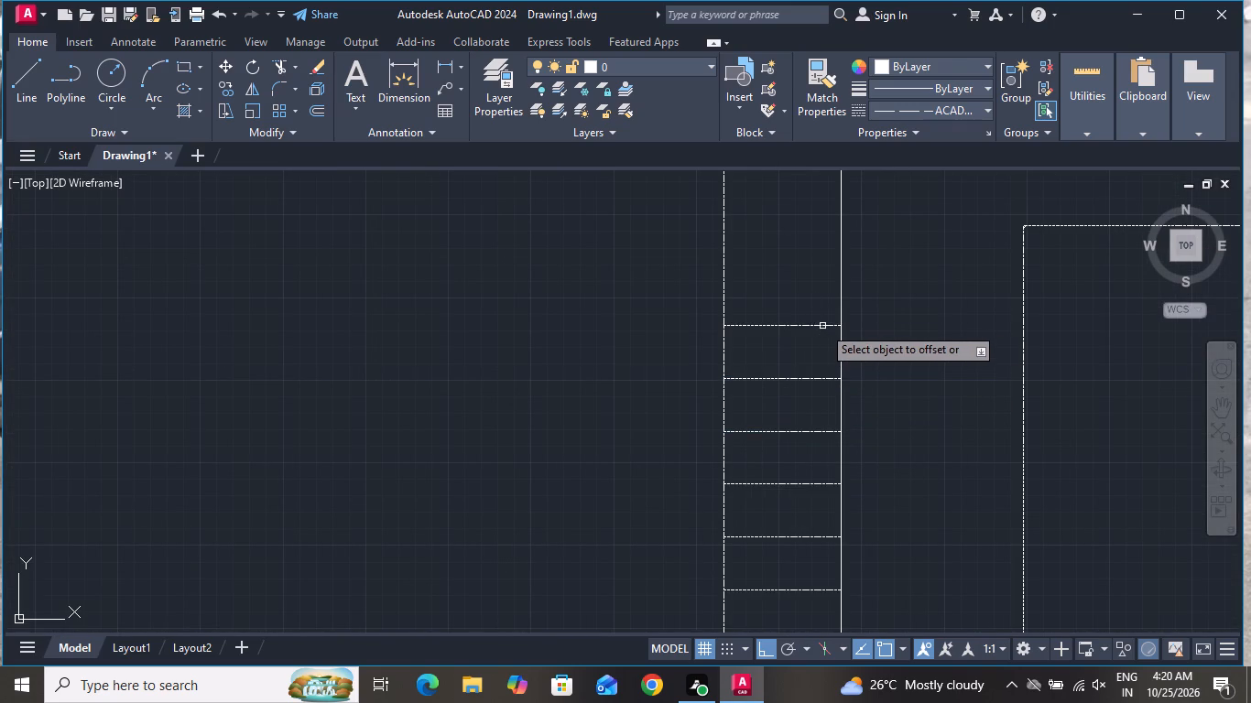
Extend the outer strip's cladding upward with four more horizontal lines, each offset 200 above the previous.
left_click(822, 326)
left_click(823, 293)
scroll(781, 489, "down", 3)
scroll(783, 448, "up", 3)
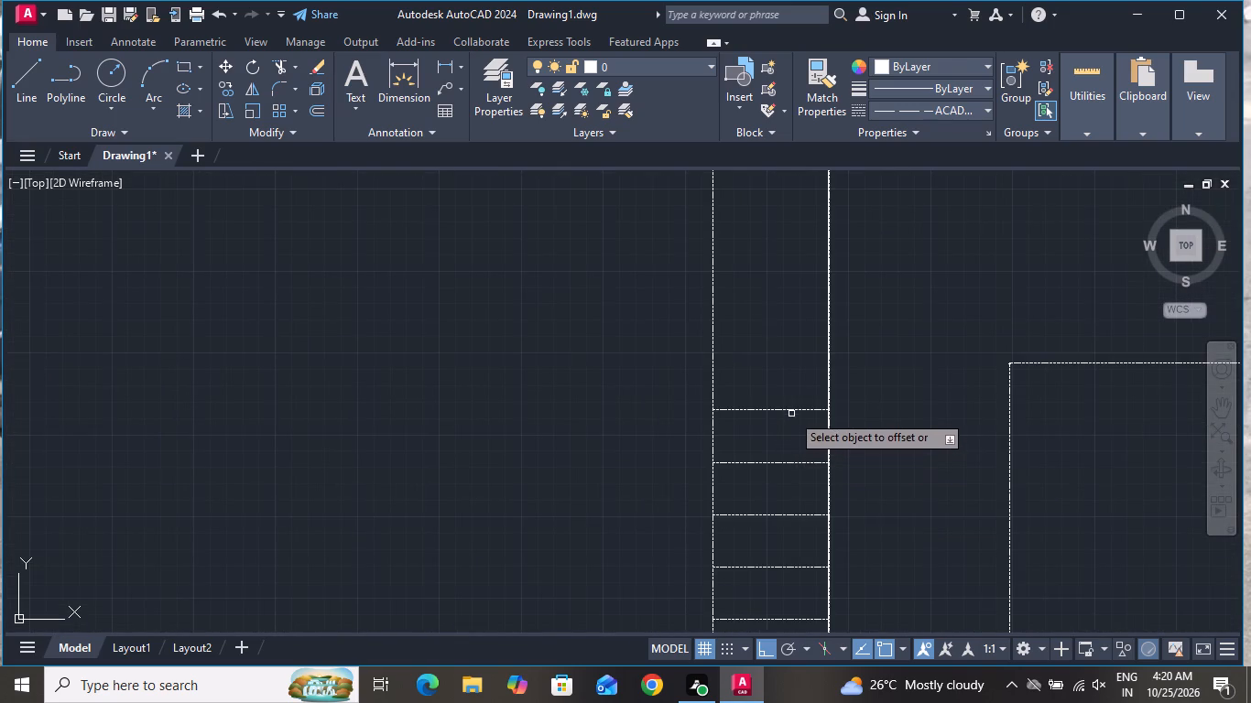
left_click(794, 412)
left_click(799, 386)
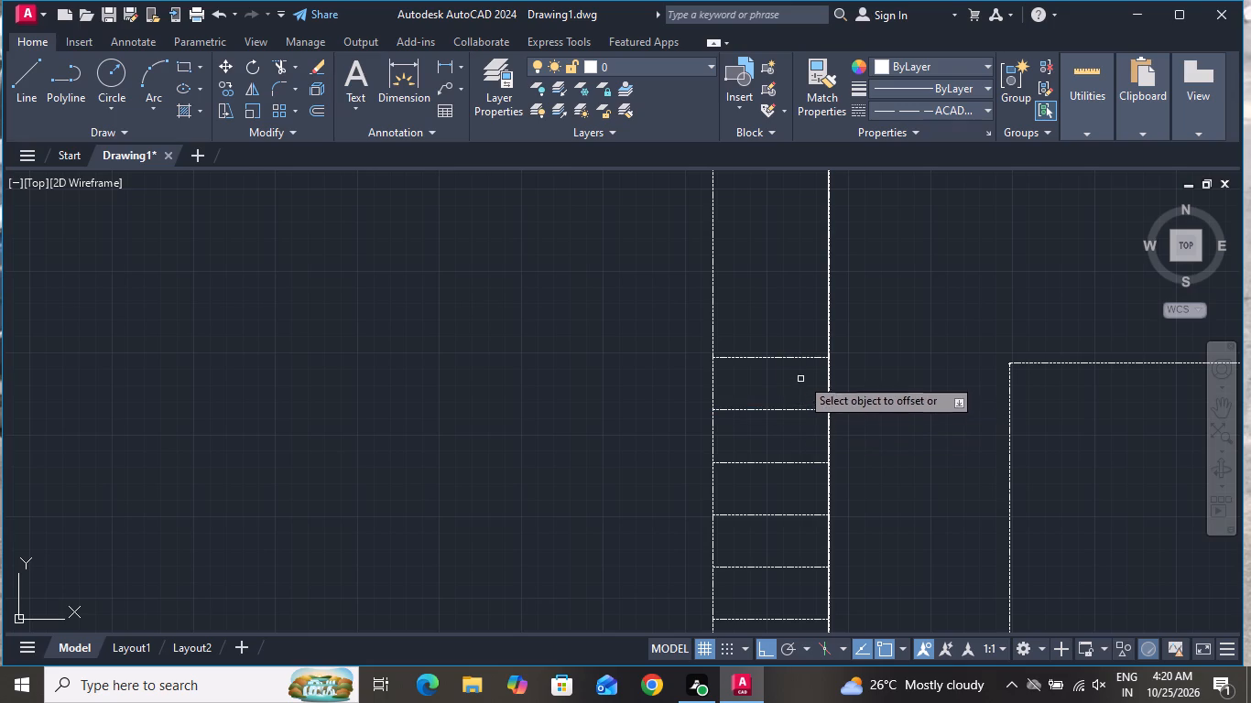
left_click(805, 356)
left_click(809, 339)
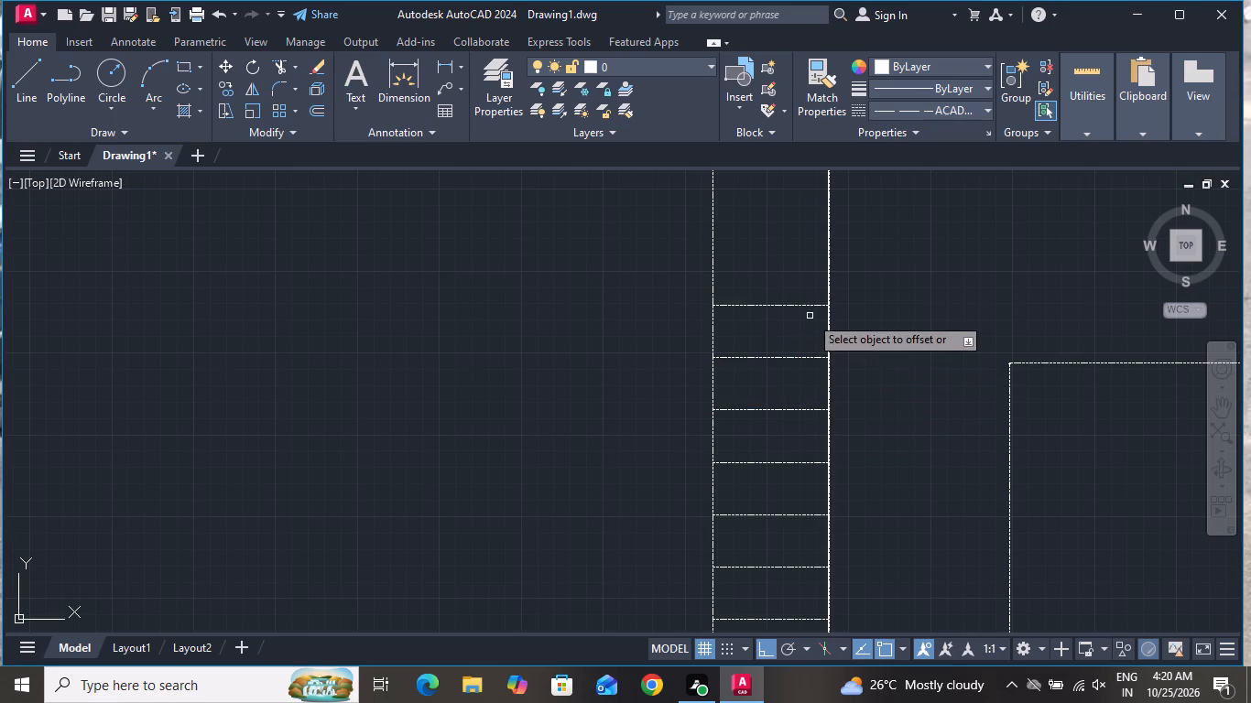
left_click(810, 307)
left_click(810, 281)
Add six more horizontal cladding lines to the outer strip, each offset 200 above the current top line.
scroll(808, 599, "down", 4)
scroll(794, 539, "up", 2)
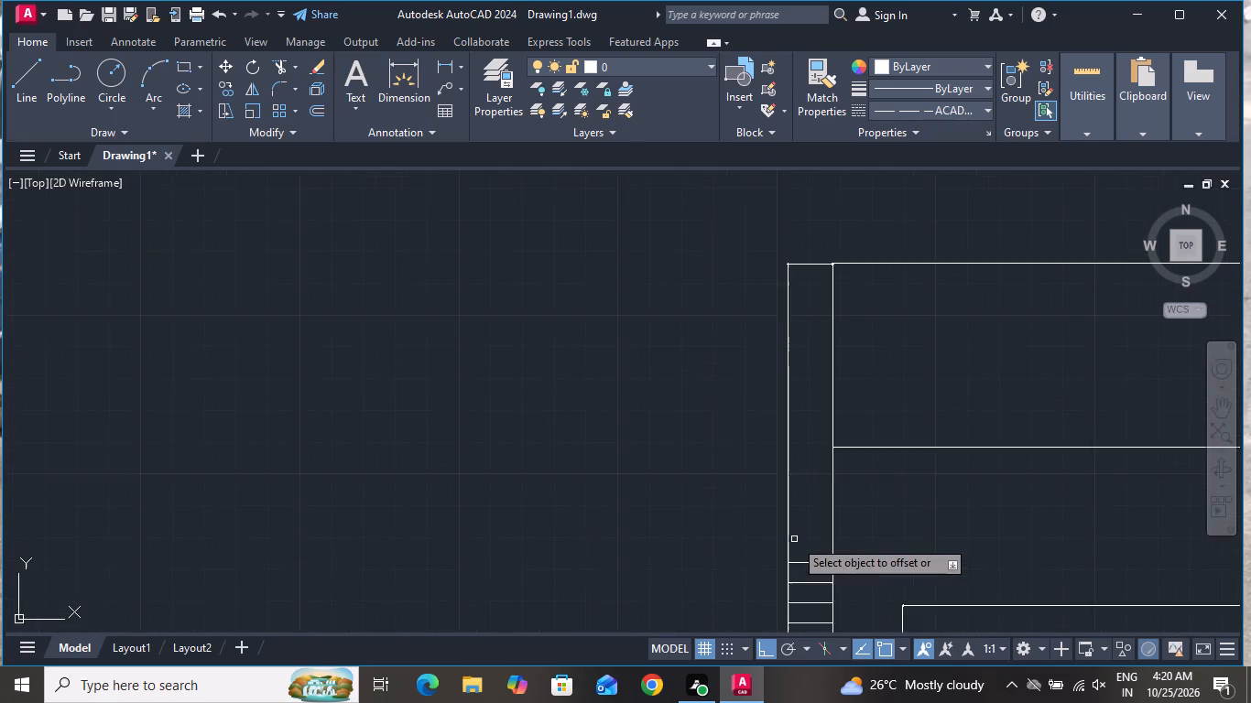
scroll(794, 539, "up", 1)
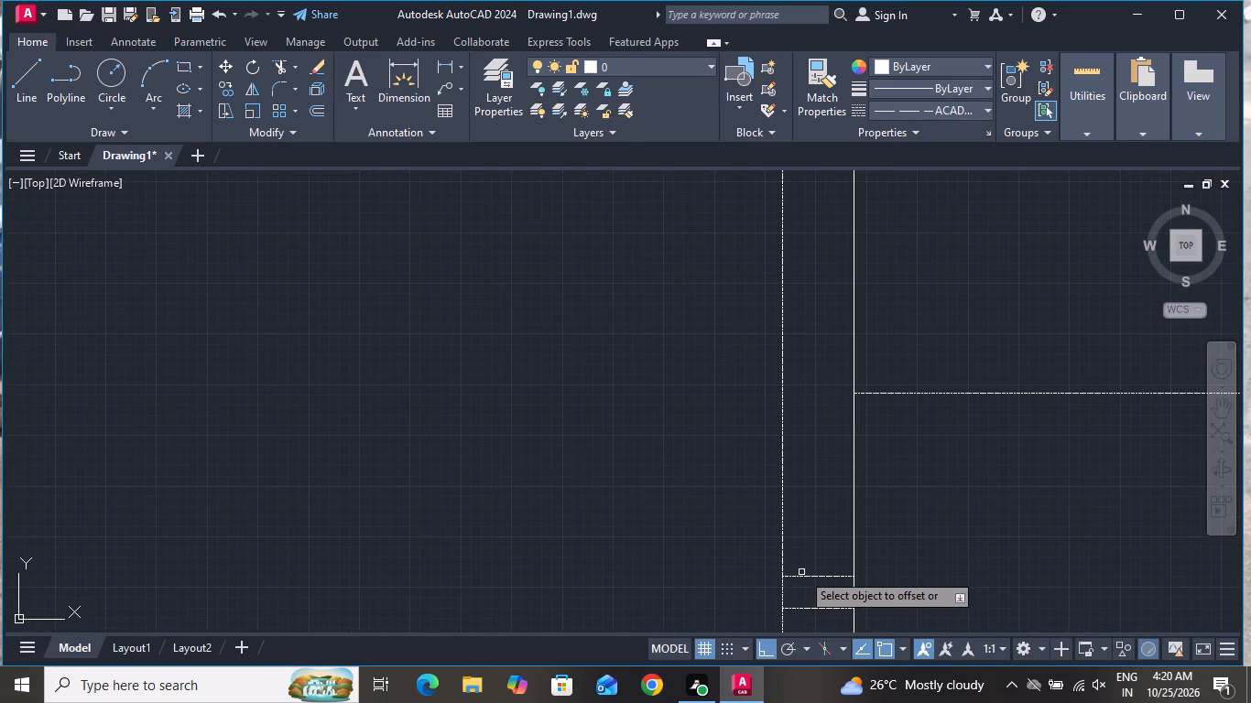
left_click(828, 575)
left_click(843, 545)
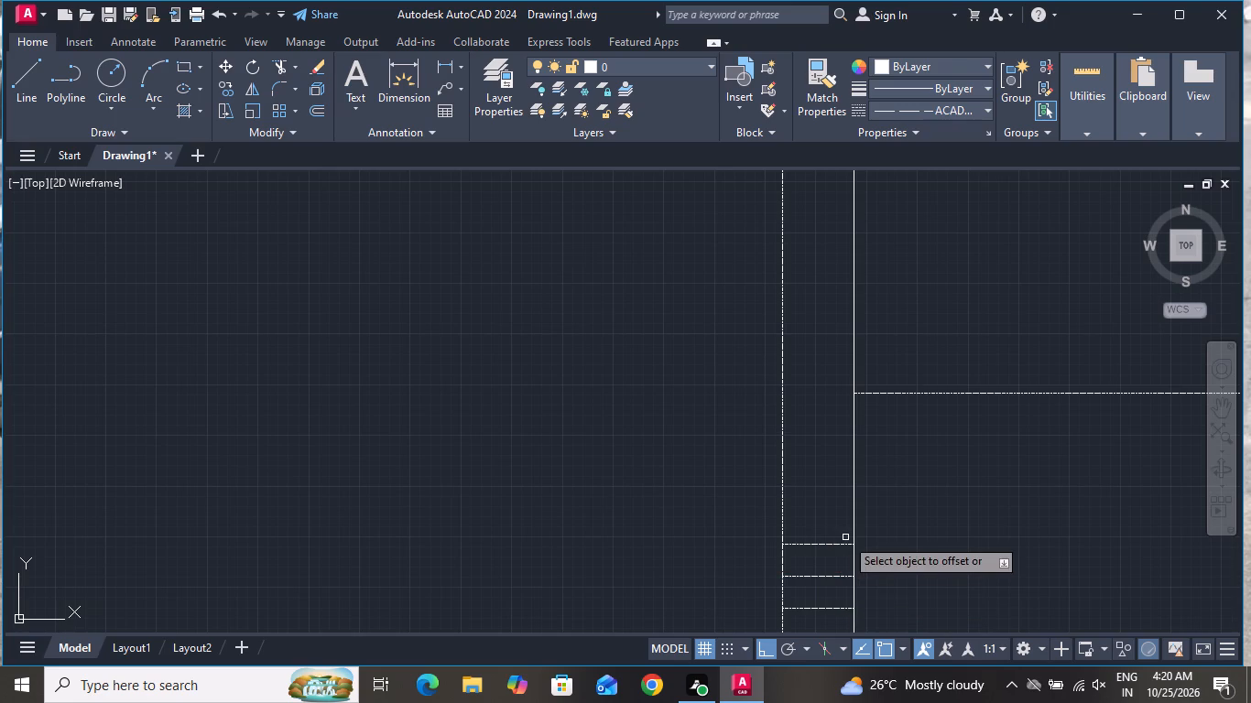
left_click(838, 546)
left_click(844, 511)
left_click(844, 511)
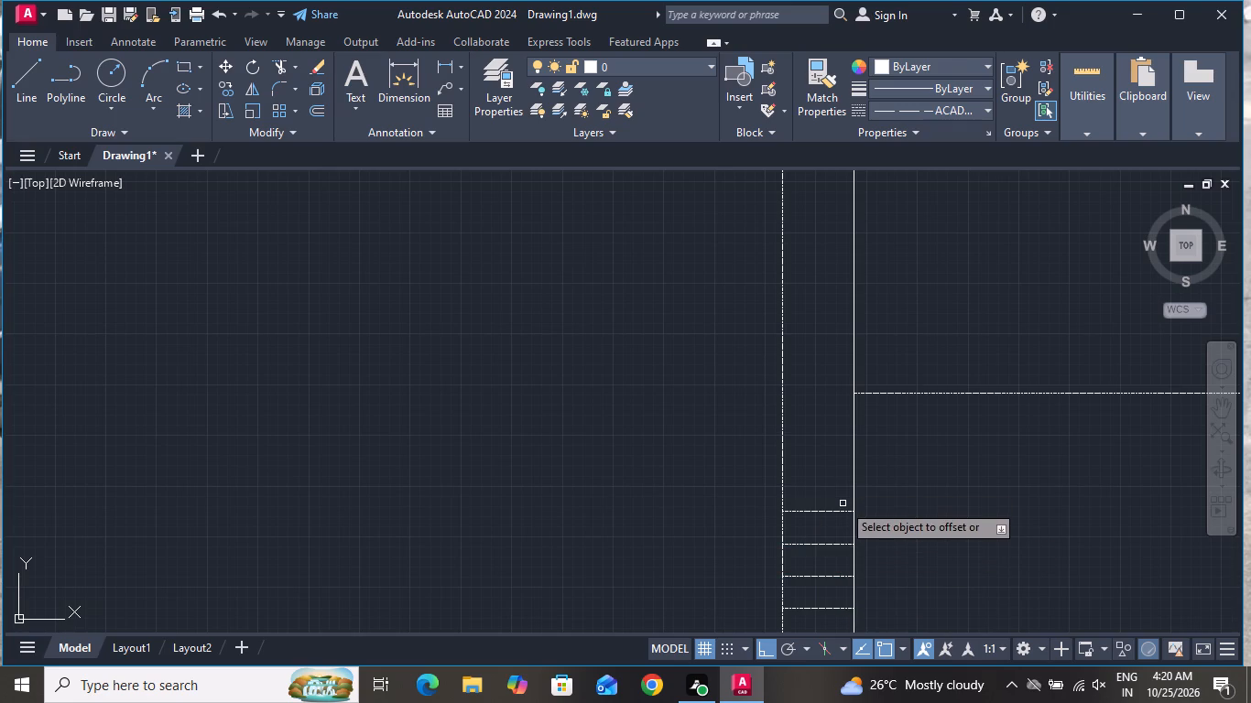
left_click(839, 511)
left_click(843, 469)
left_click(839, 481)
left_click(840, 448)
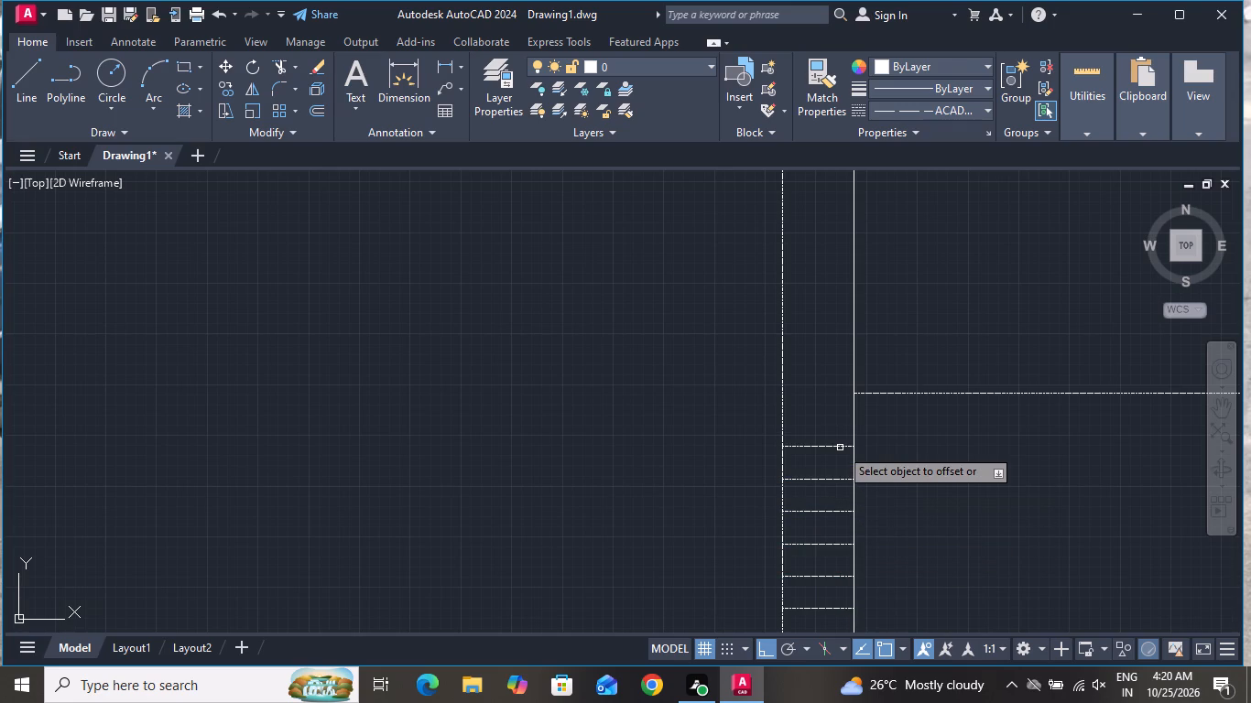
left_click(840, 448)
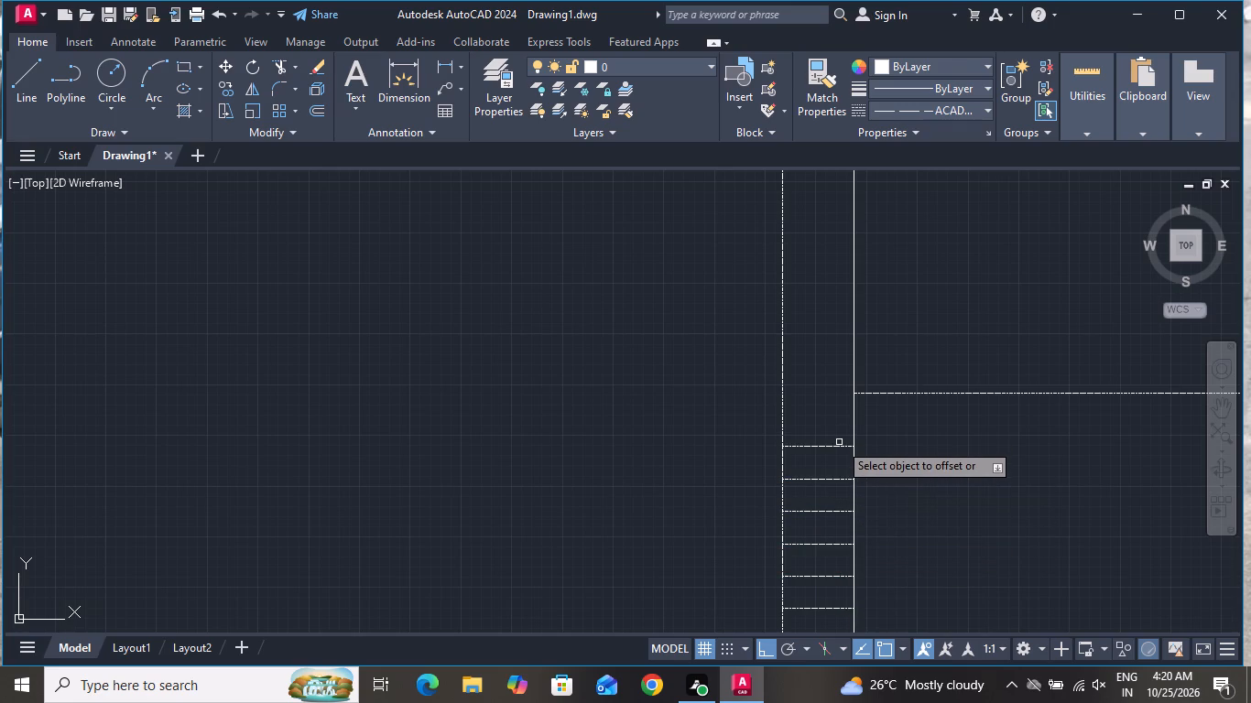
left_click(839, 442)
left_click(838, 448)
left_click(838, 421)
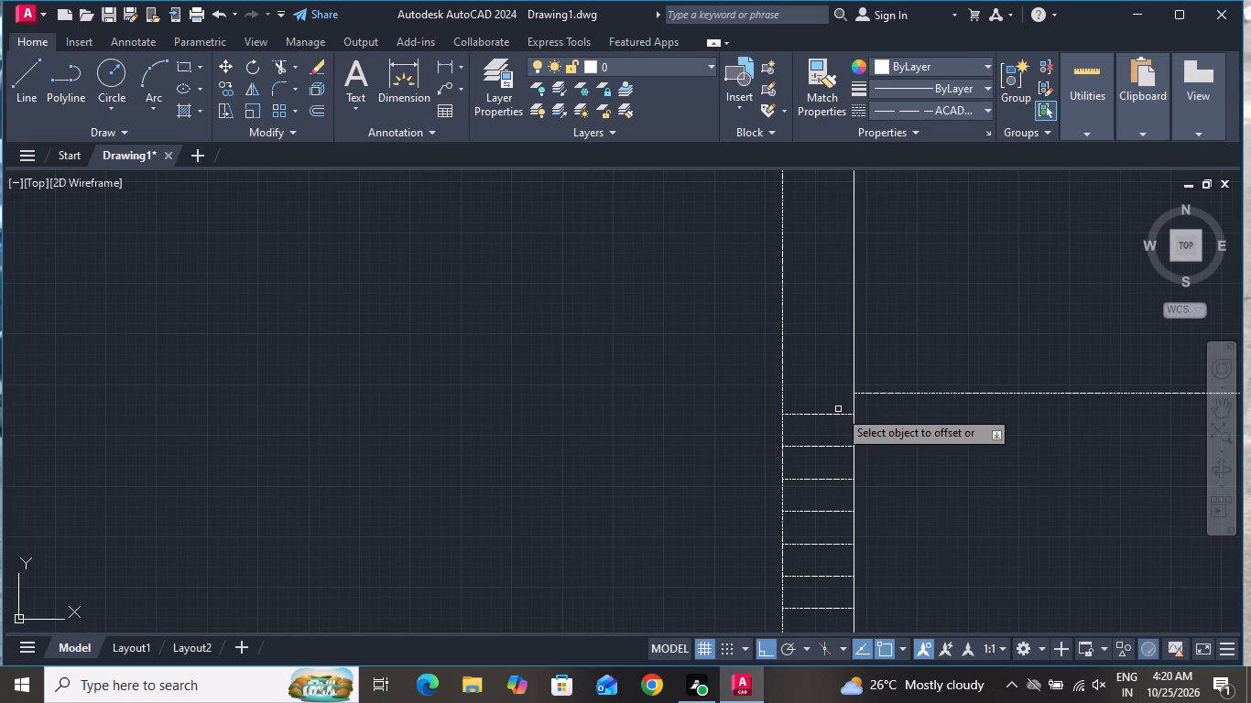
left_click(836, 413)
left_click(836, 399)
Continue the outer strip's cladding past the side wall's upper band line with six more 200 offsets.
scroll(823, 565, "down", 1)
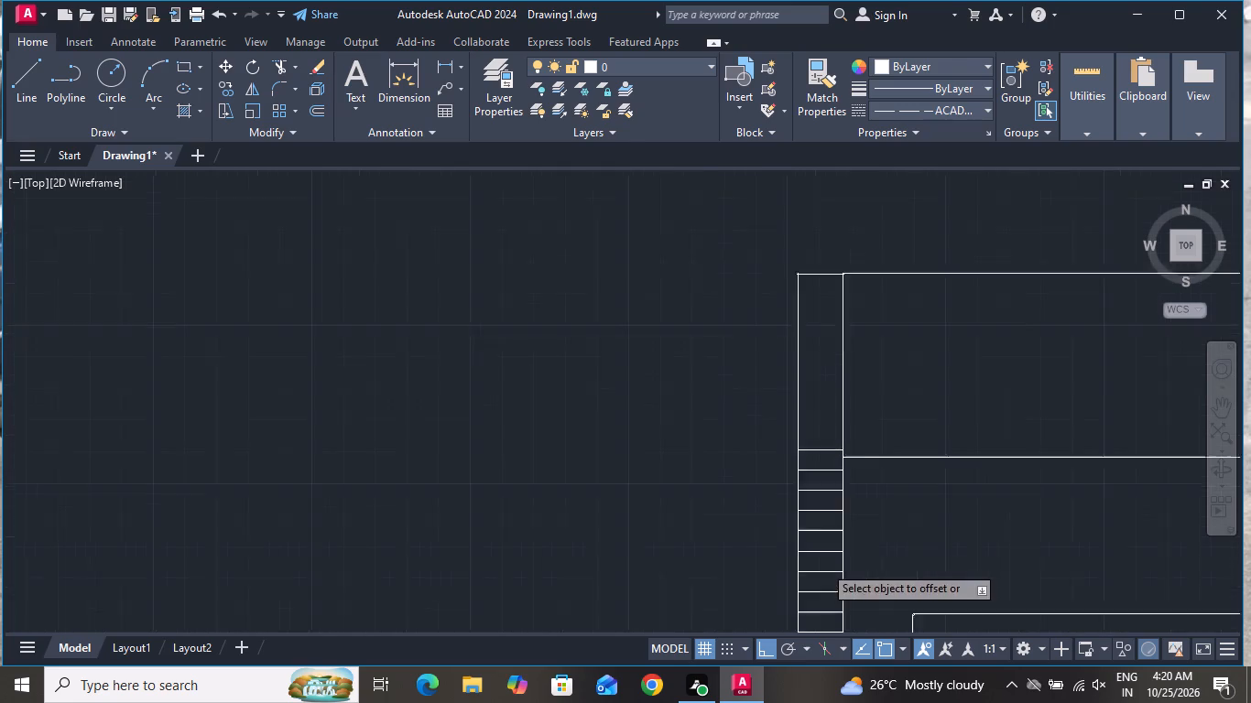
scroll(823, 565, "down", 1)
scroll(823, 466, "up", 3)
left_click(819, 575)
left_click(832, 544)
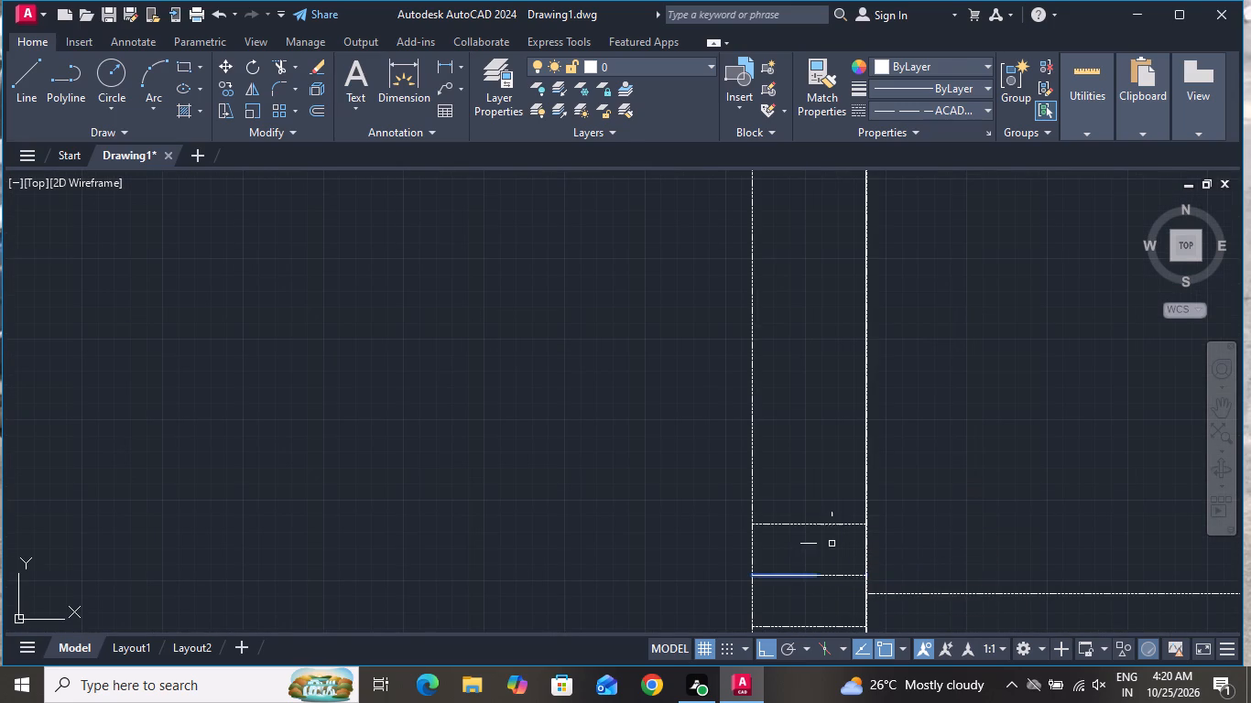
left_click(836, 523)
left_click(839, 488)
left_click(843, 475)
left_click(845, 457)
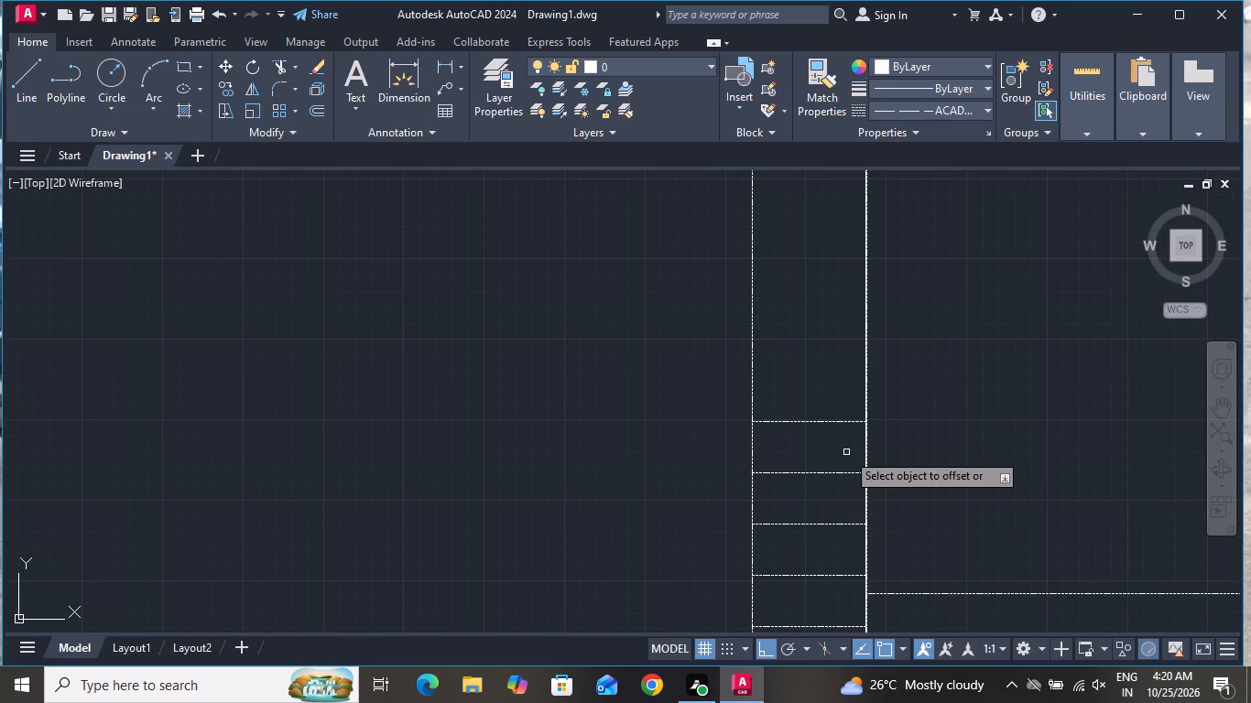
left_click(845, 421)
left_click(849, 367)
left_click(849, 367)
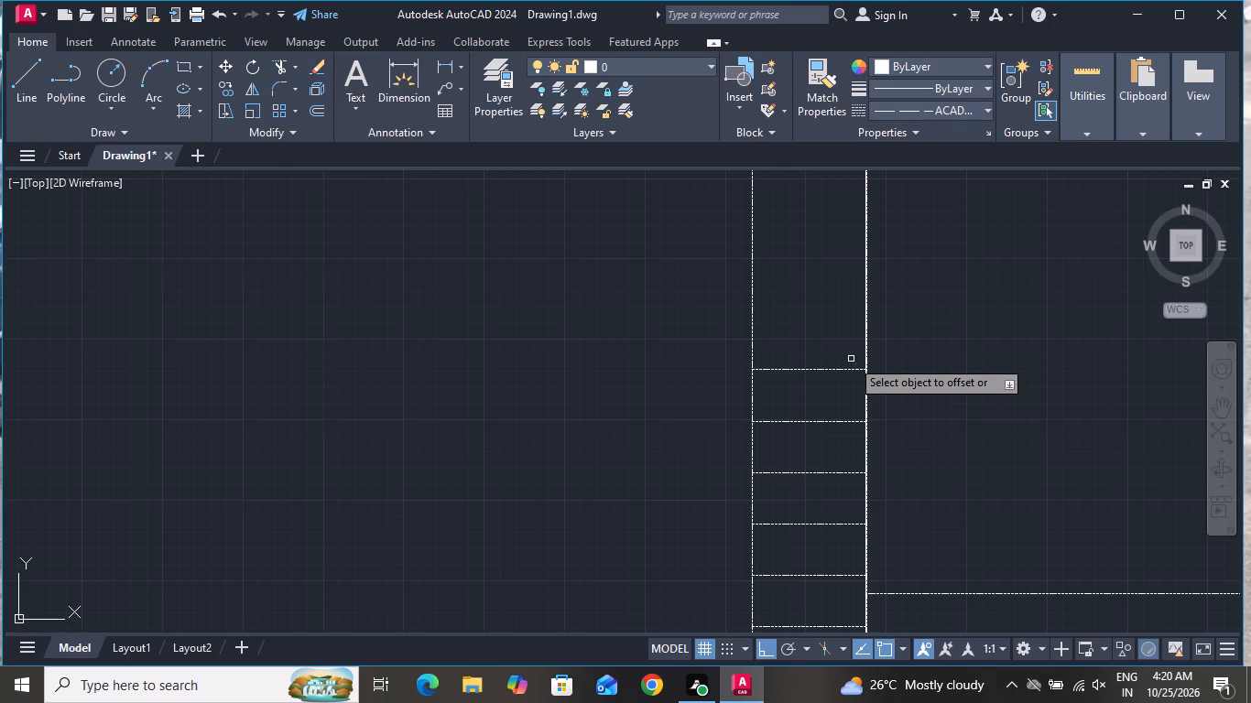
left_click(844, 372)
left_click(848, 354)
left_click(855, 316)
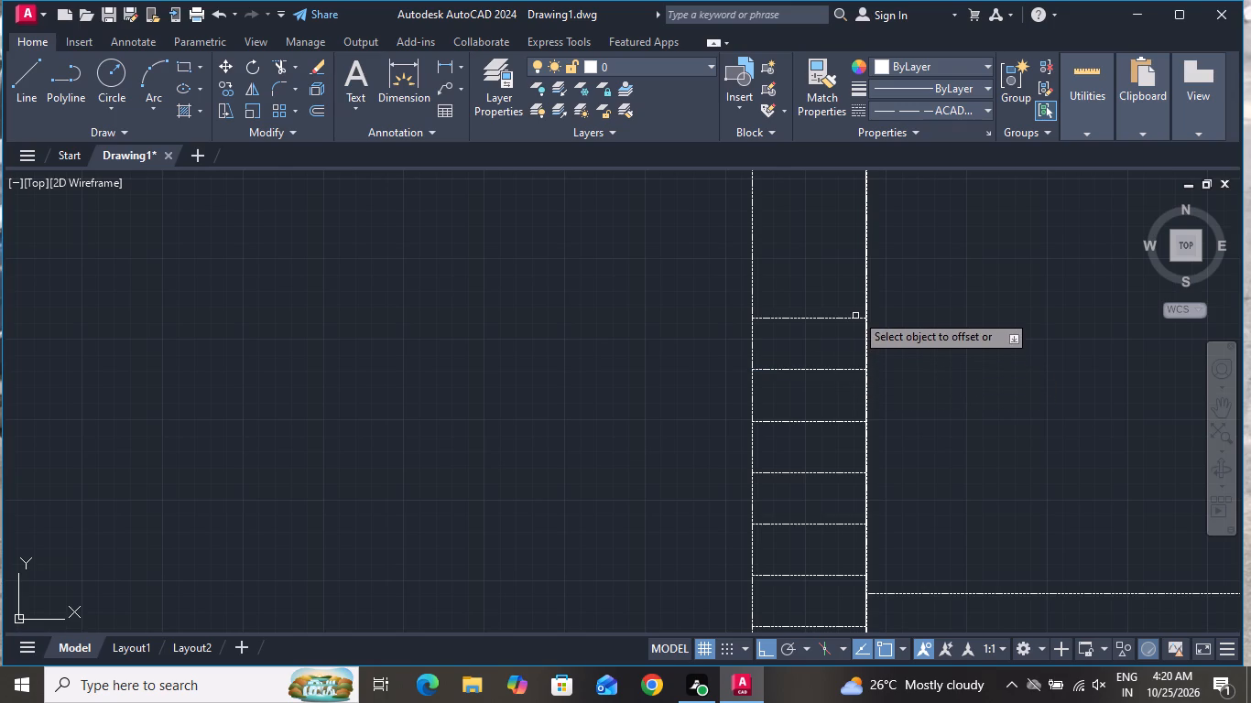
left_click(855, 307)
left_click(840, 320)
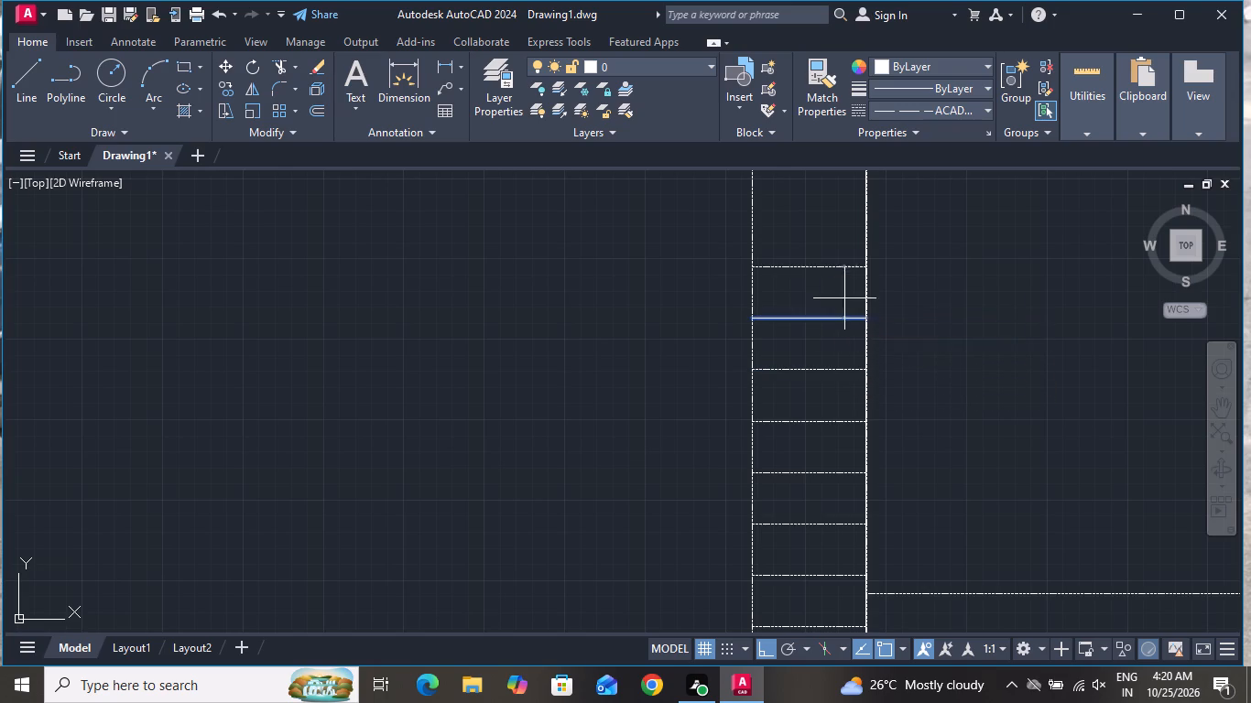
left_click(844, 298)
Offset the last two cladding lines upward by 200 to reach the outer strip's top edge, and end Offset.
scroll(823, 469, "down", 2)
scroll(816, 427, "up", 2)
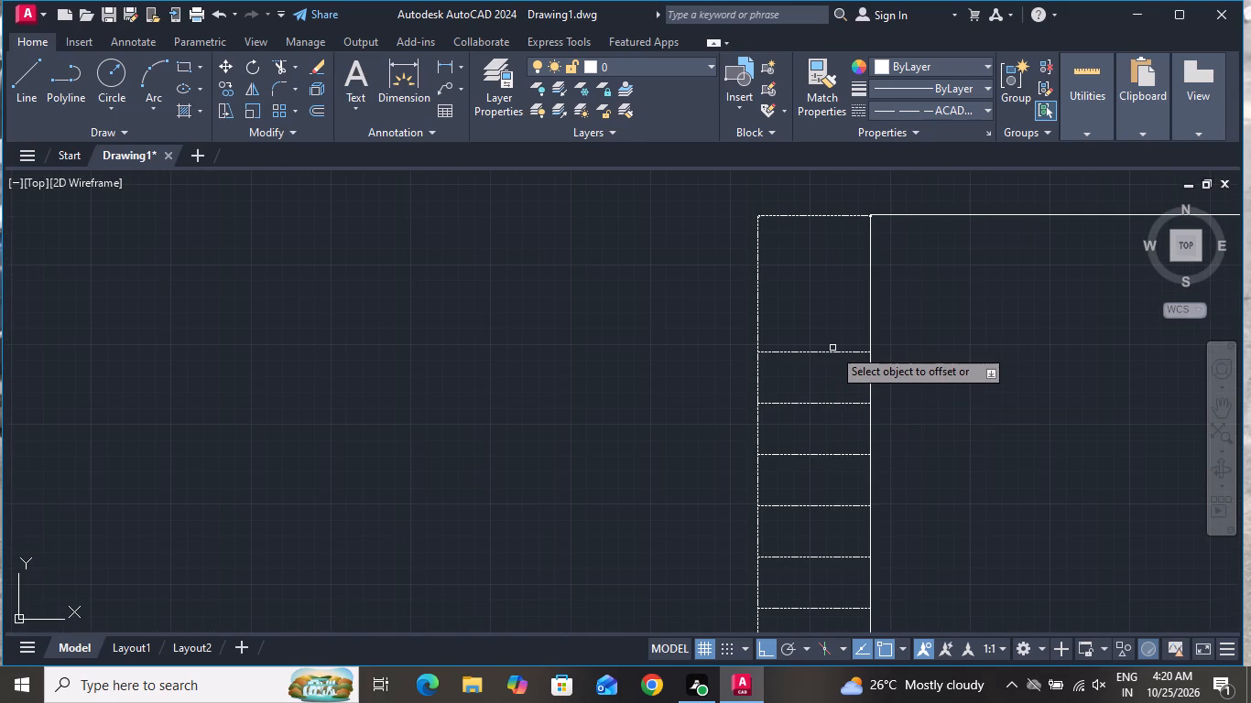
left_click(836, 356)
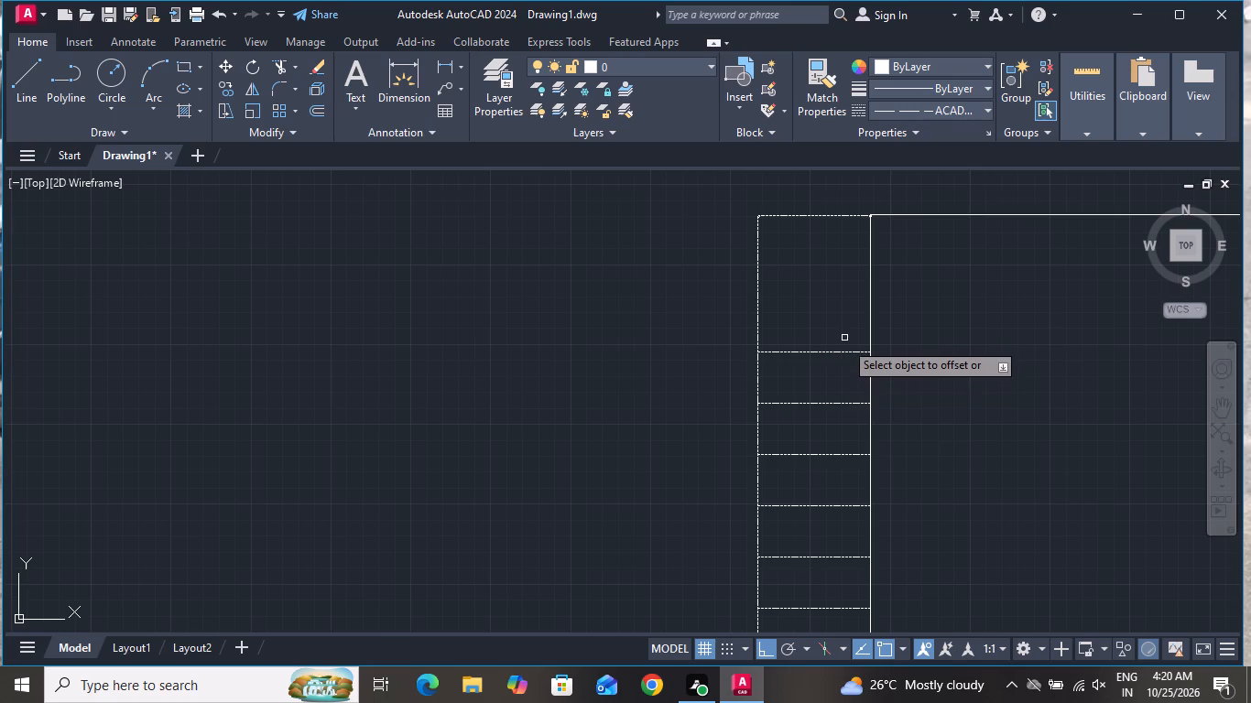
left_click(844, 354)
left_click(853, 314)
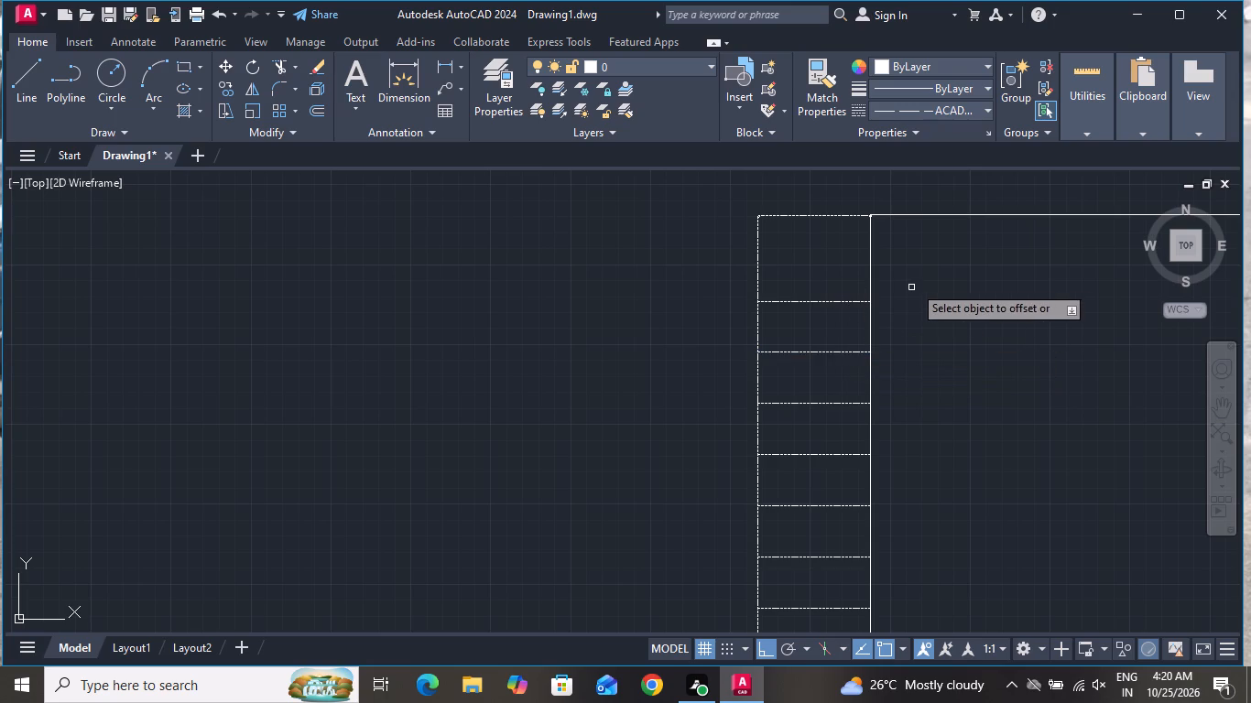
left_click(837, 300)
left_click(851, 278)
scroll(853, 275, "down", 3)
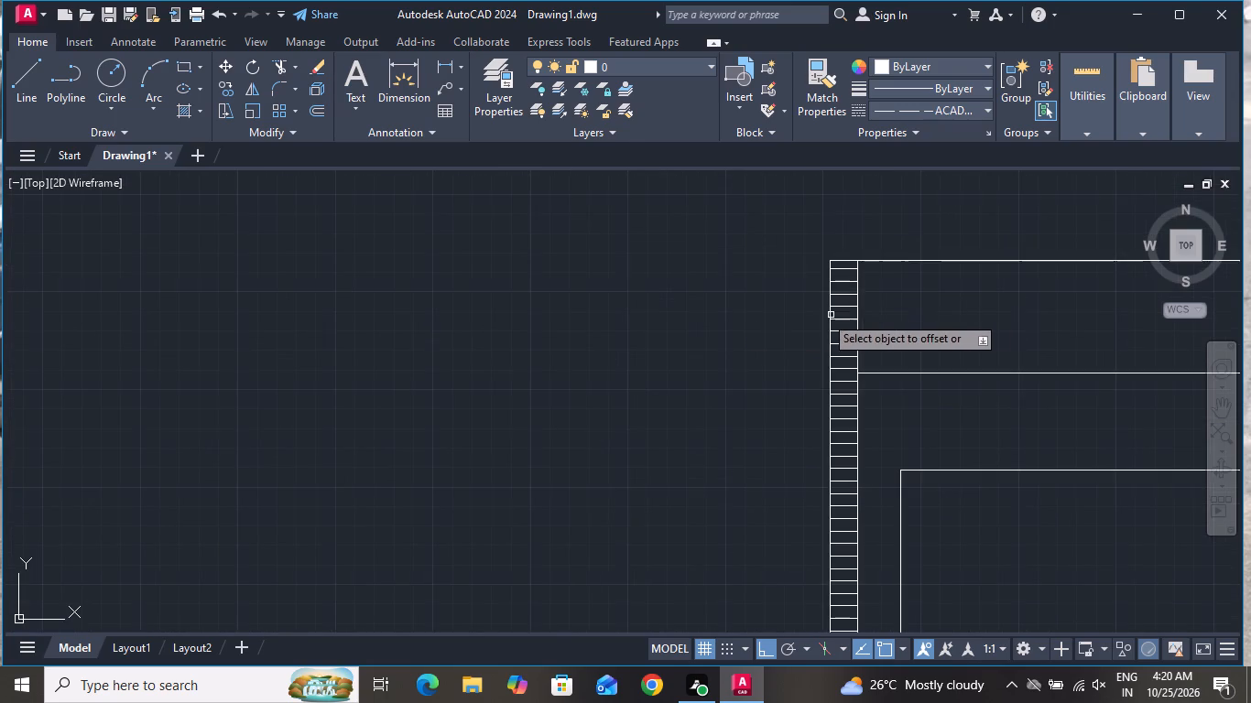
scroll(710, 324, "down", 2)
right_click(695, 348)
left_click(773, 371)
Draw a rectangle about 6700 wide and 9600 high inside the side section's inner outline, standing on its base line.
scroll(772, 360, "down", 2)
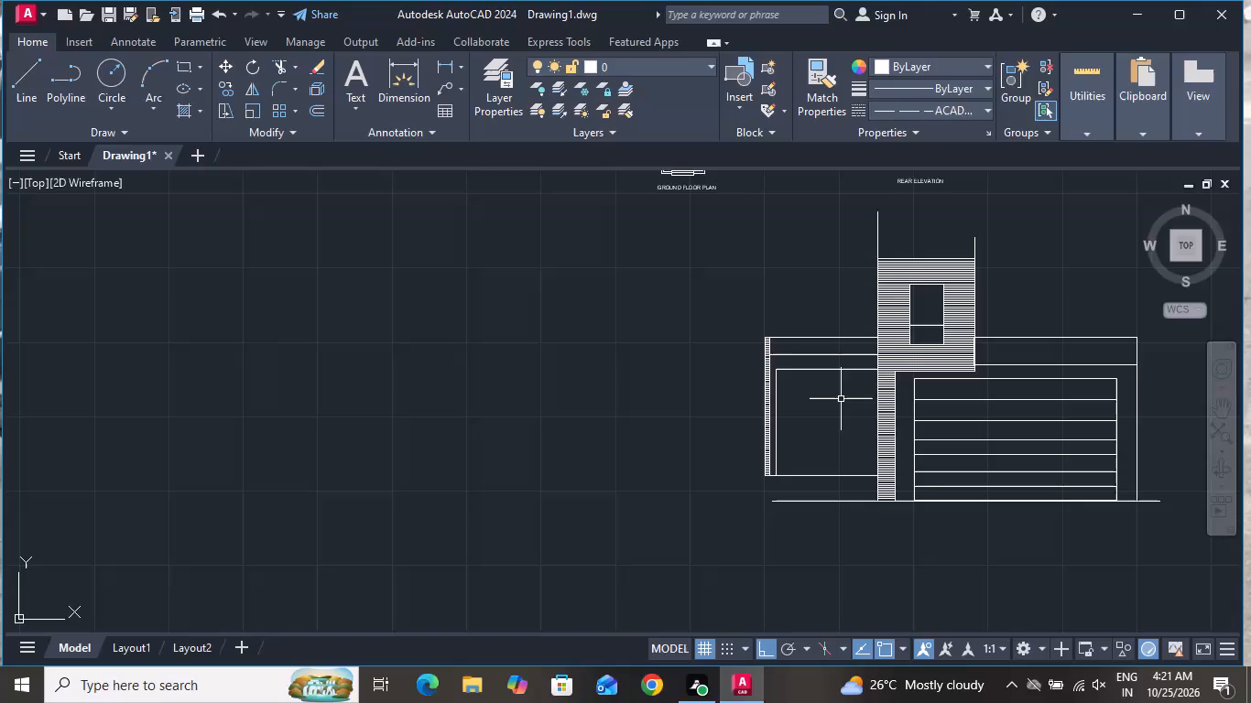
left_click(185, 62)
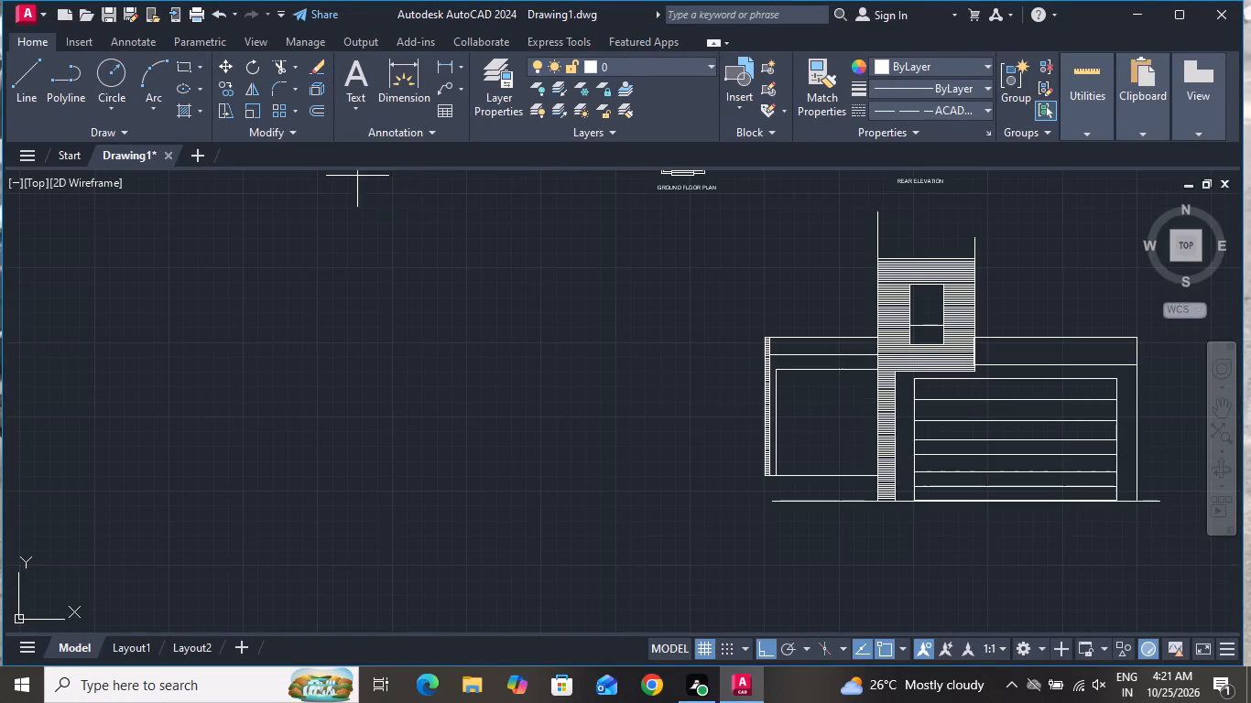
scroll(789, 427, "up", 1)
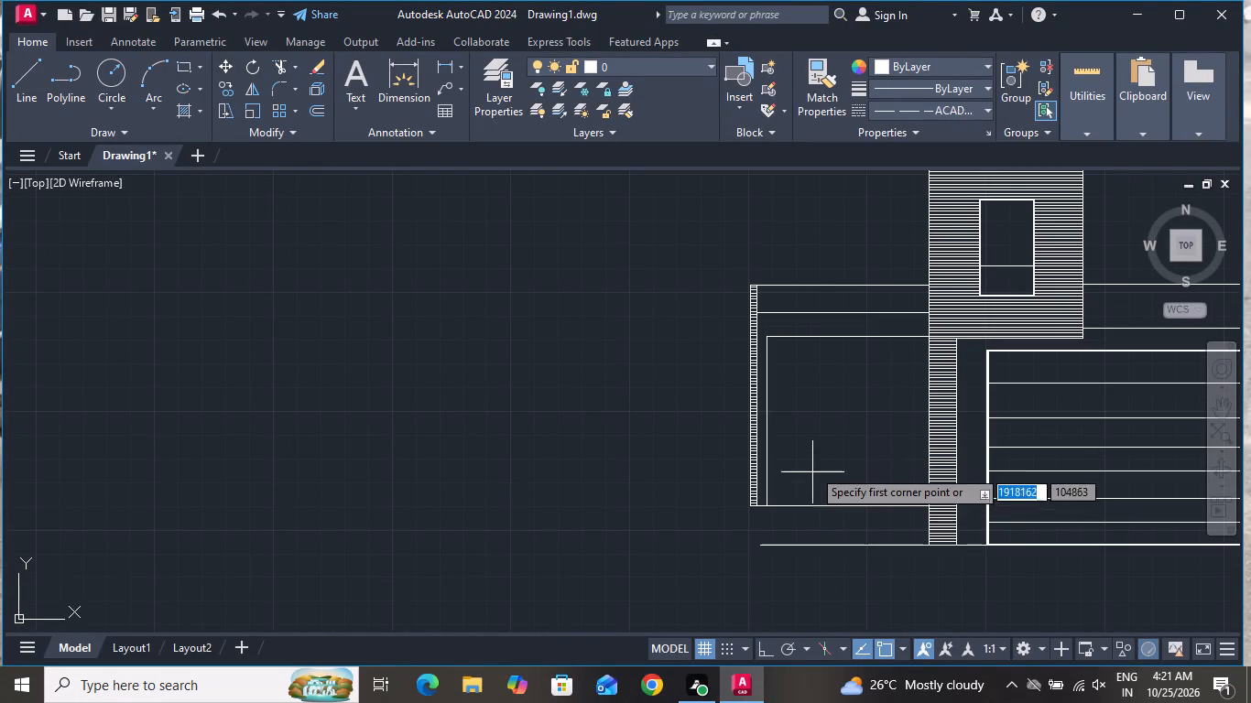
left_click(792, 362)
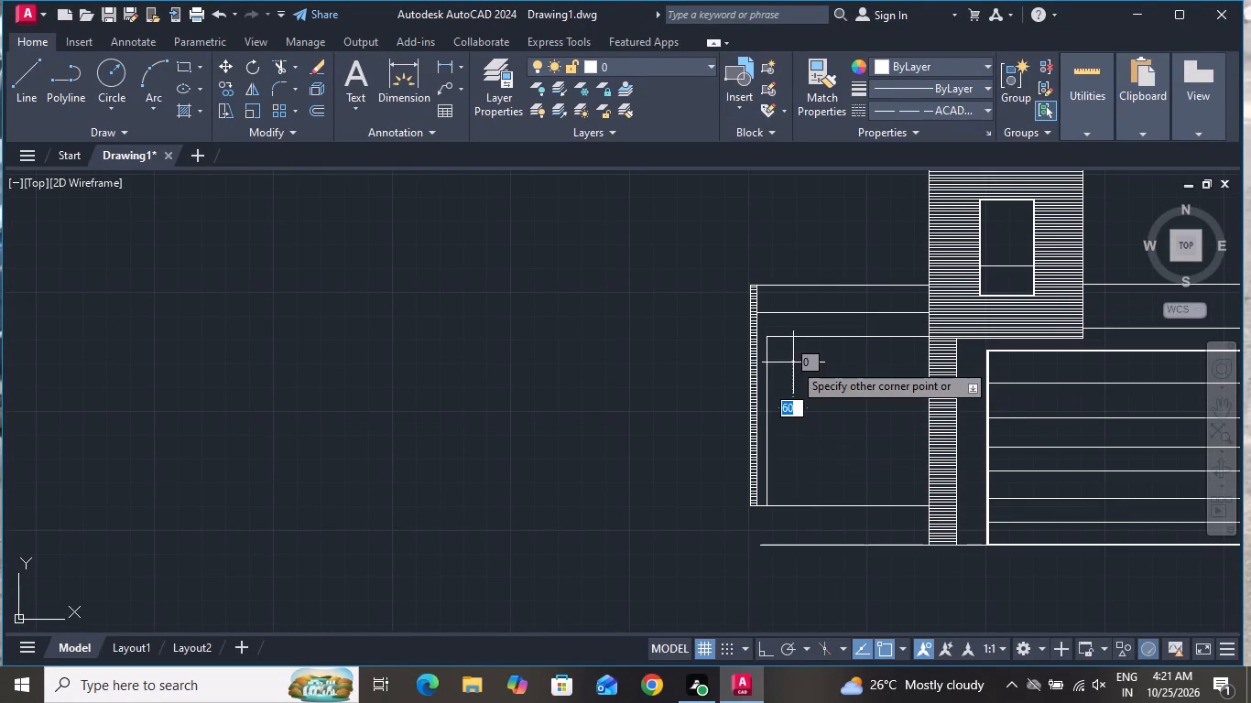
left_click(894, 506)
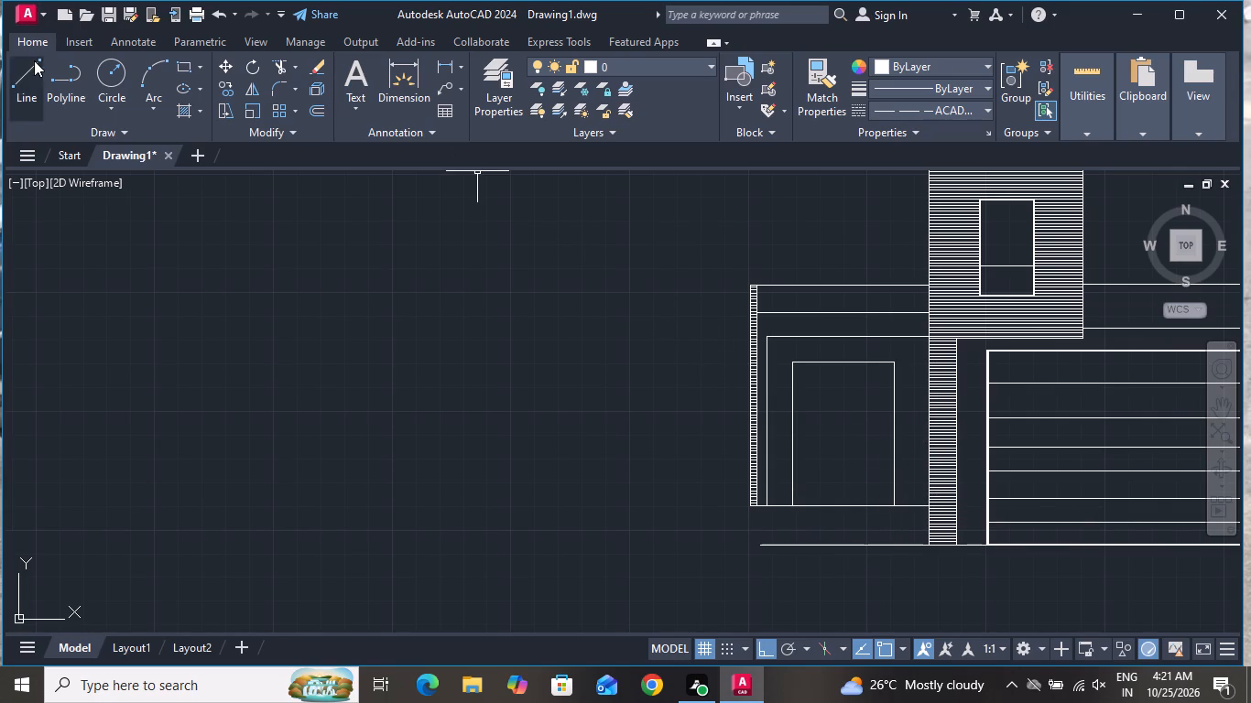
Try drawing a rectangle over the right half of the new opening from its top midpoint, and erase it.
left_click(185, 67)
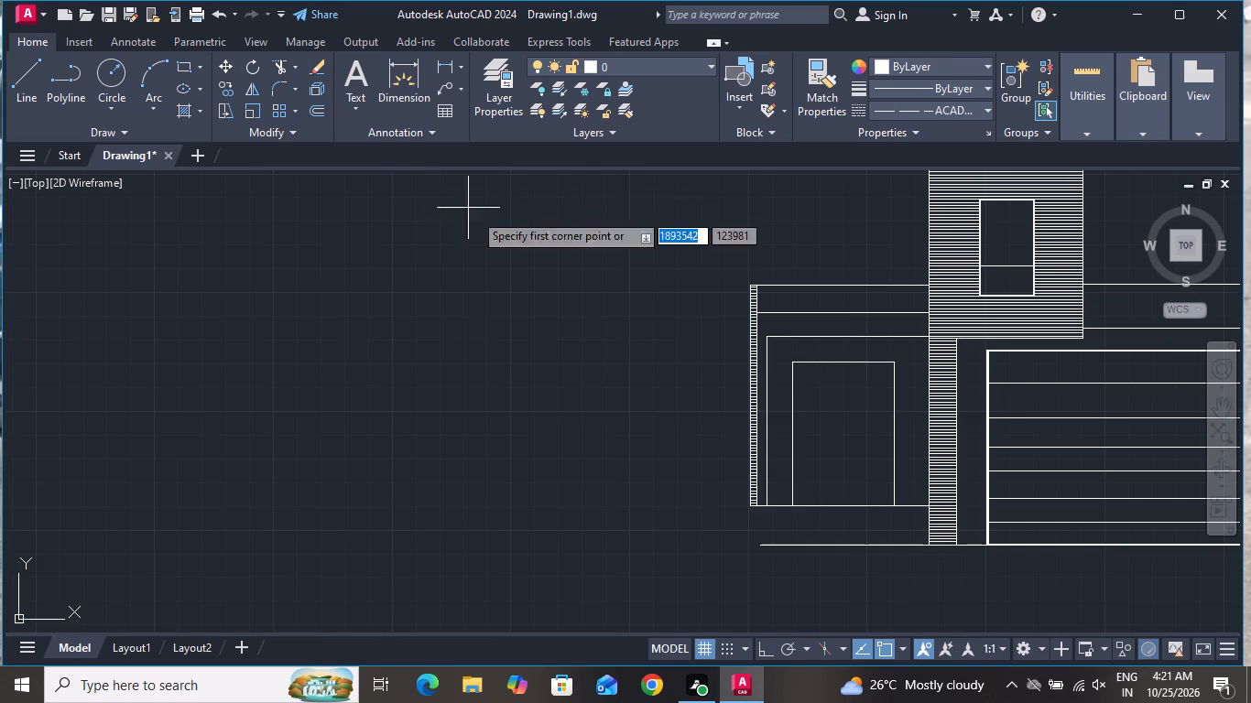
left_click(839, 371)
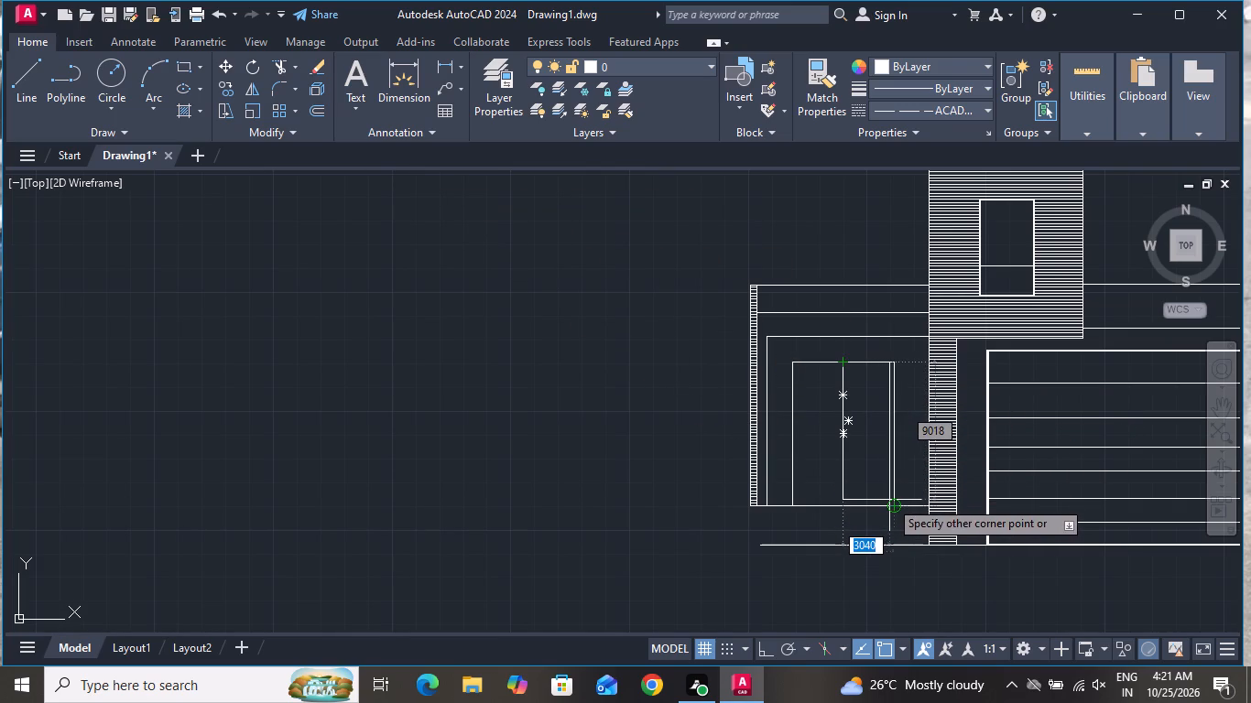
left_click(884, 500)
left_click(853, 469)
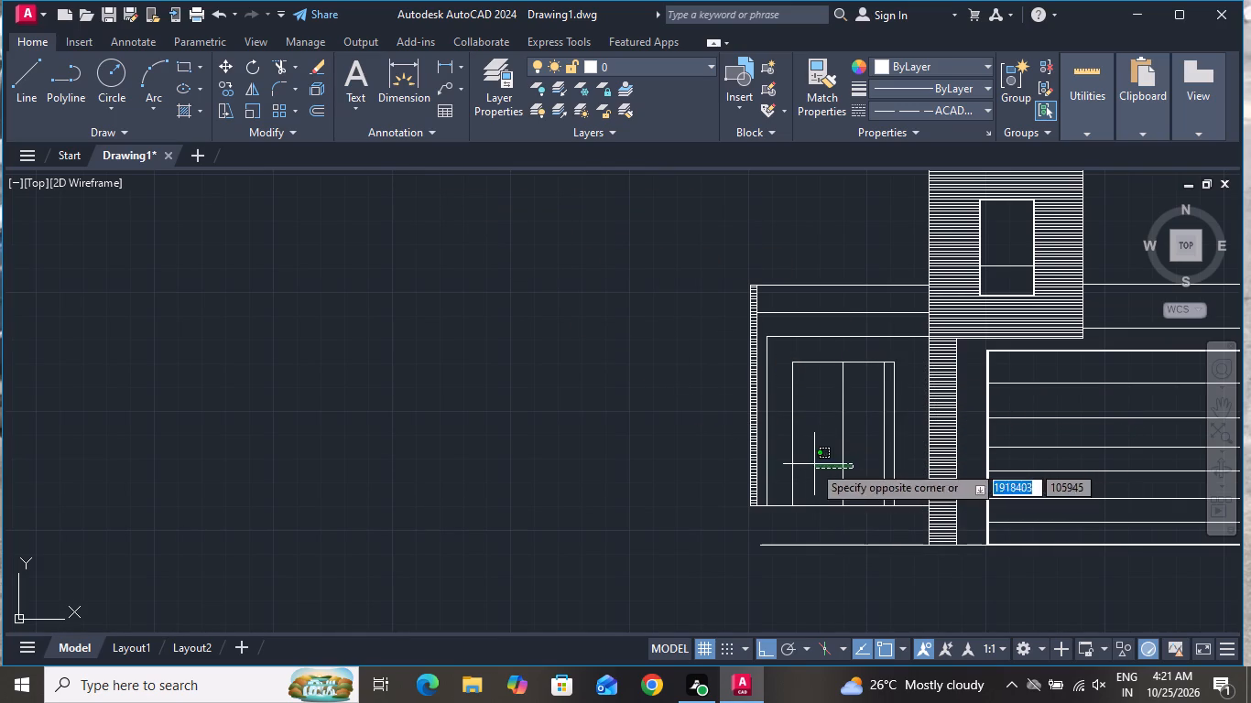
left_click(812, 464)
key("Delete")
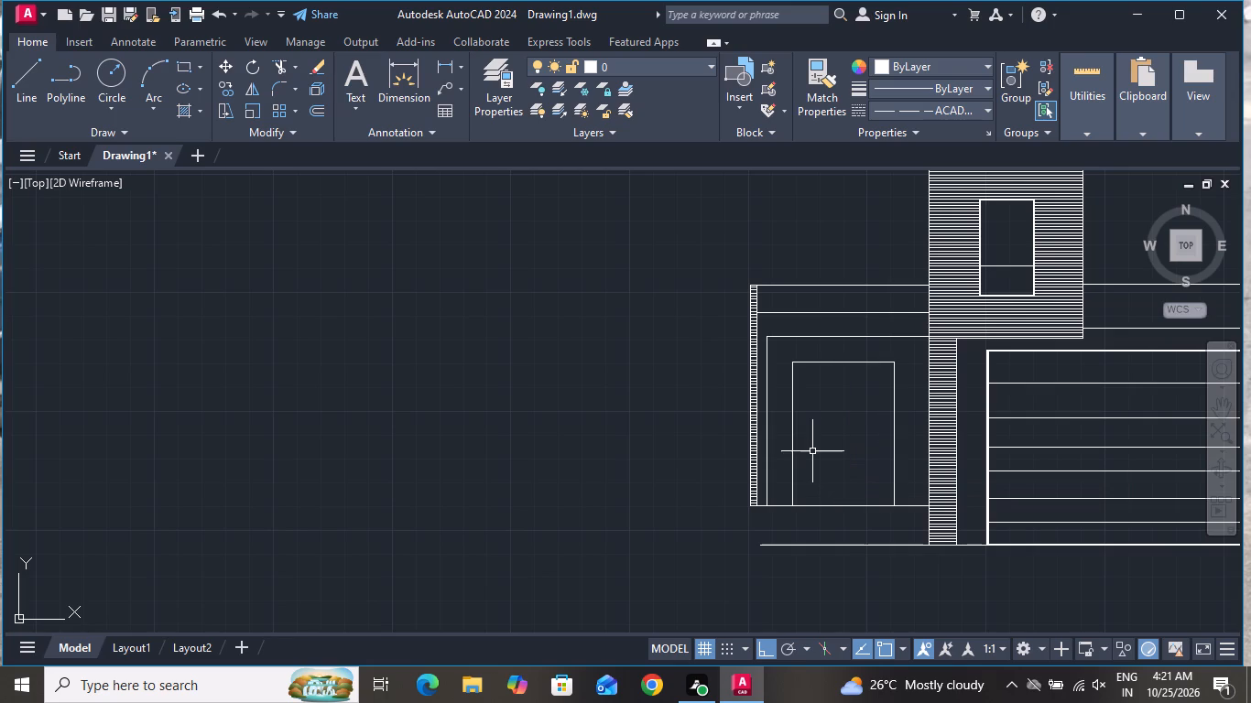
Draw a rectangle about 3700 wide and 8330 high inside the opening, slightly inset from its right, top and bottom edges.
left_click(187, 72)
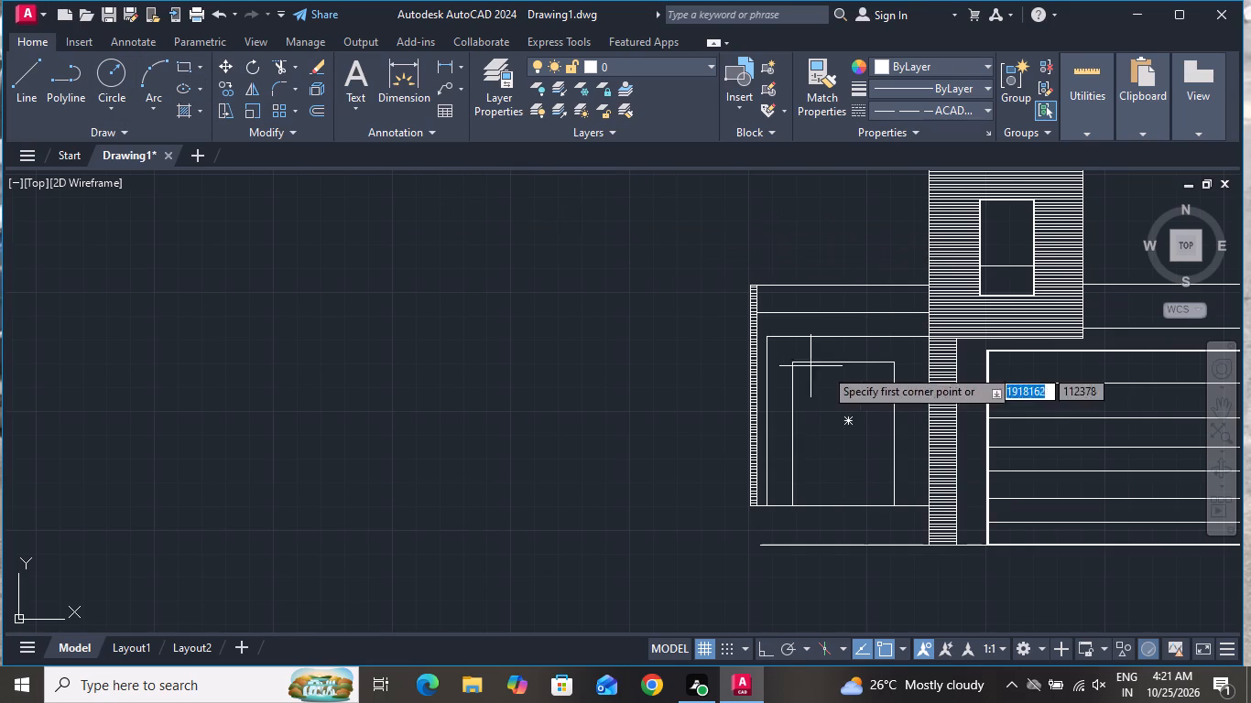
scroll(860, 374, "up", 1)
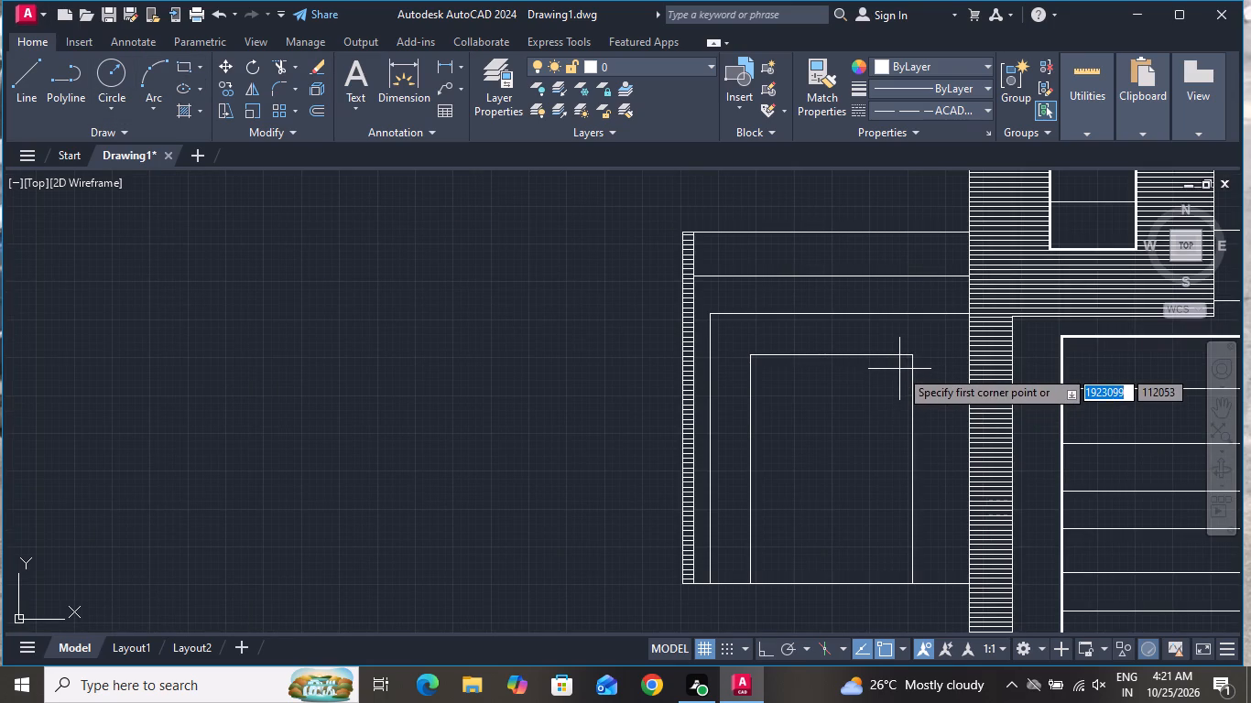
left_click(895, 371)
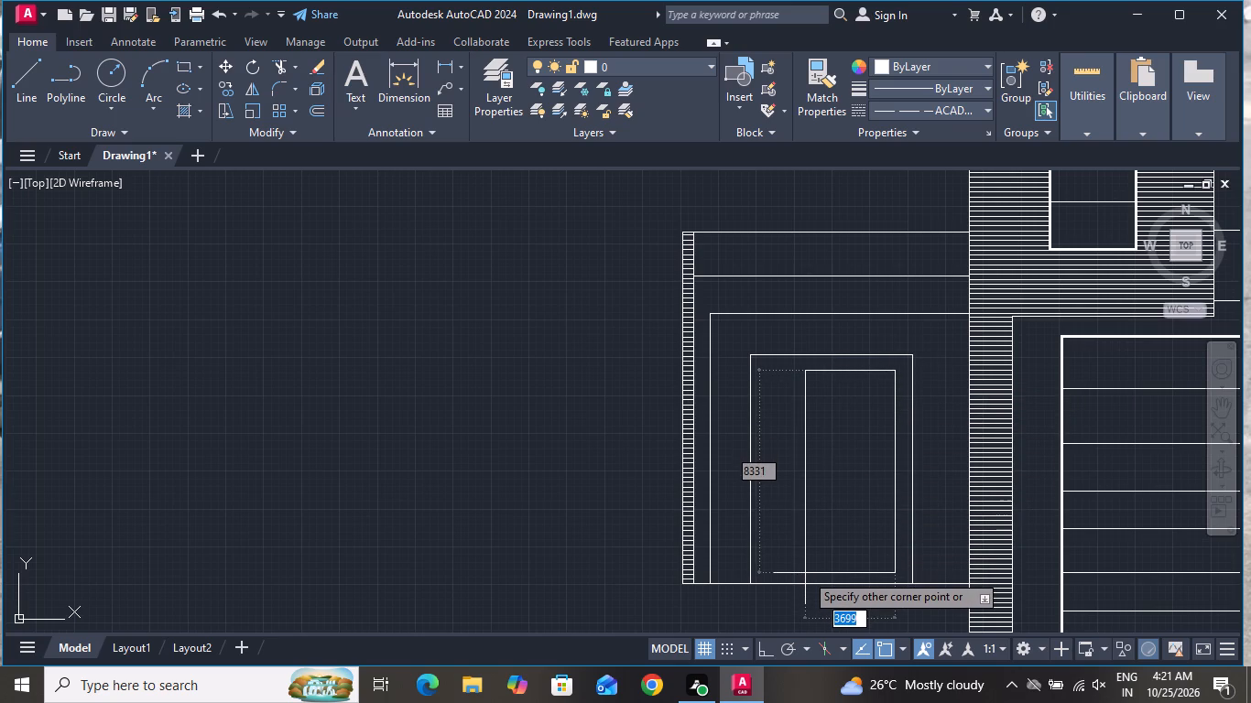
left_click(805, 573)
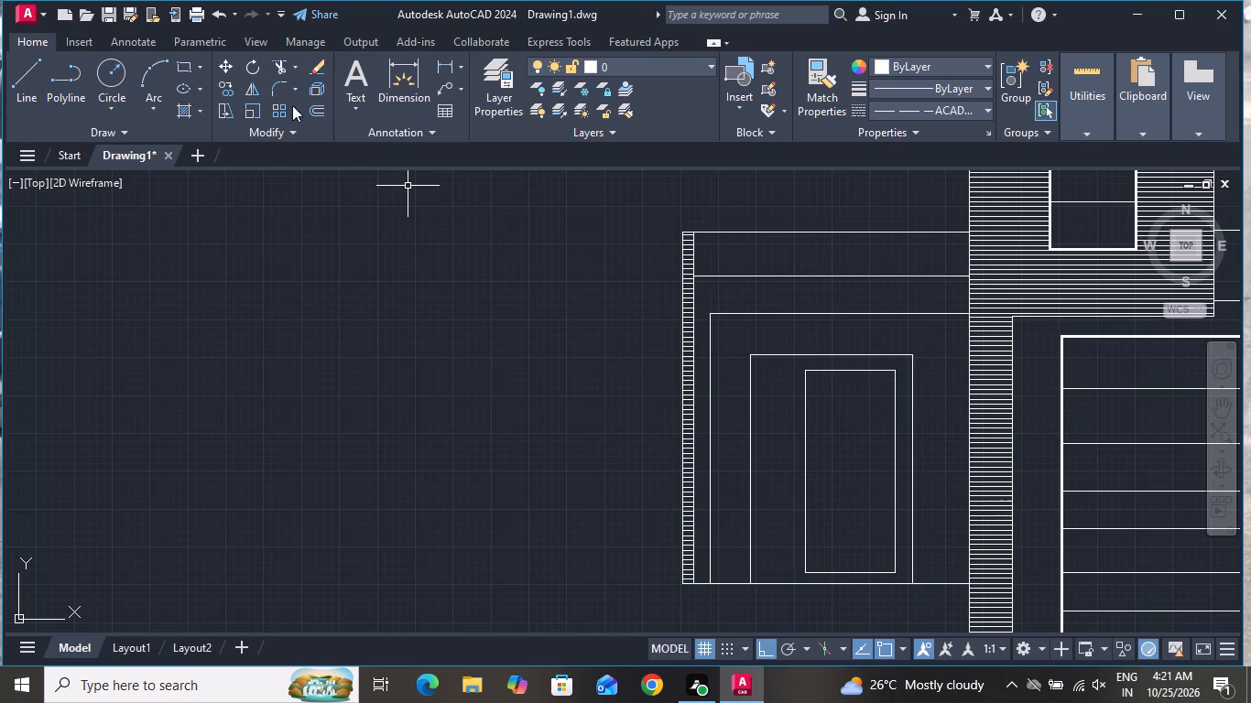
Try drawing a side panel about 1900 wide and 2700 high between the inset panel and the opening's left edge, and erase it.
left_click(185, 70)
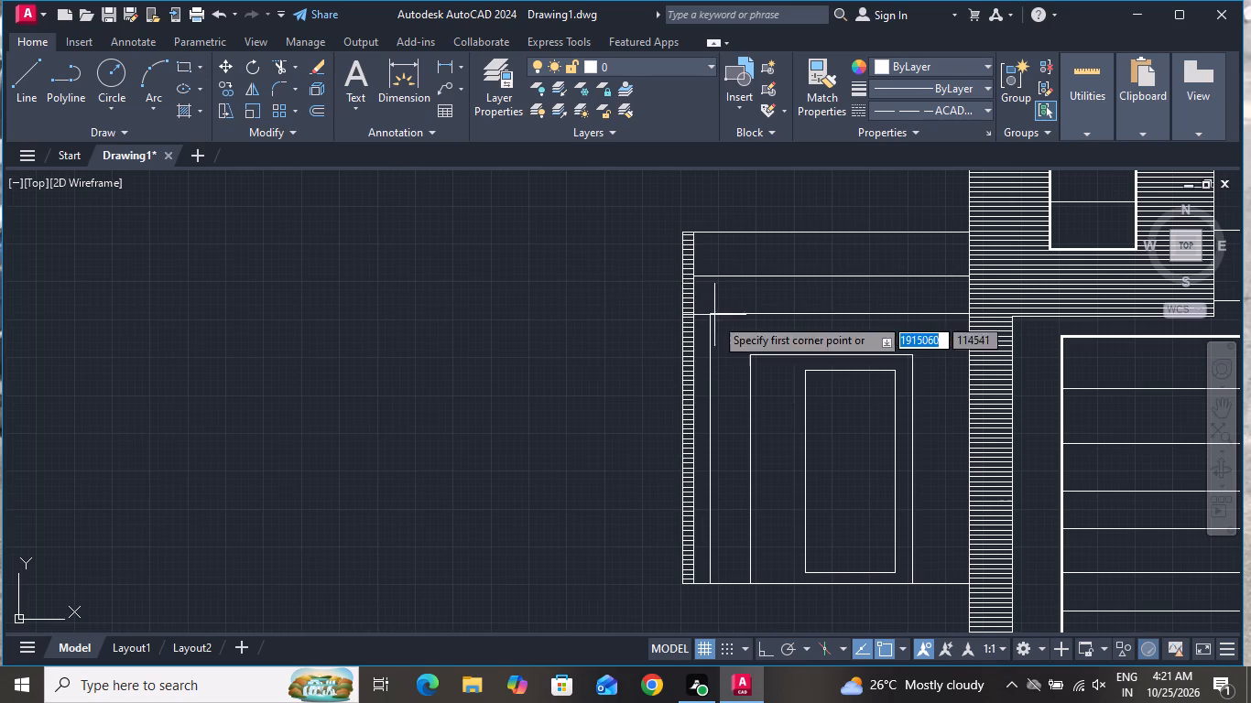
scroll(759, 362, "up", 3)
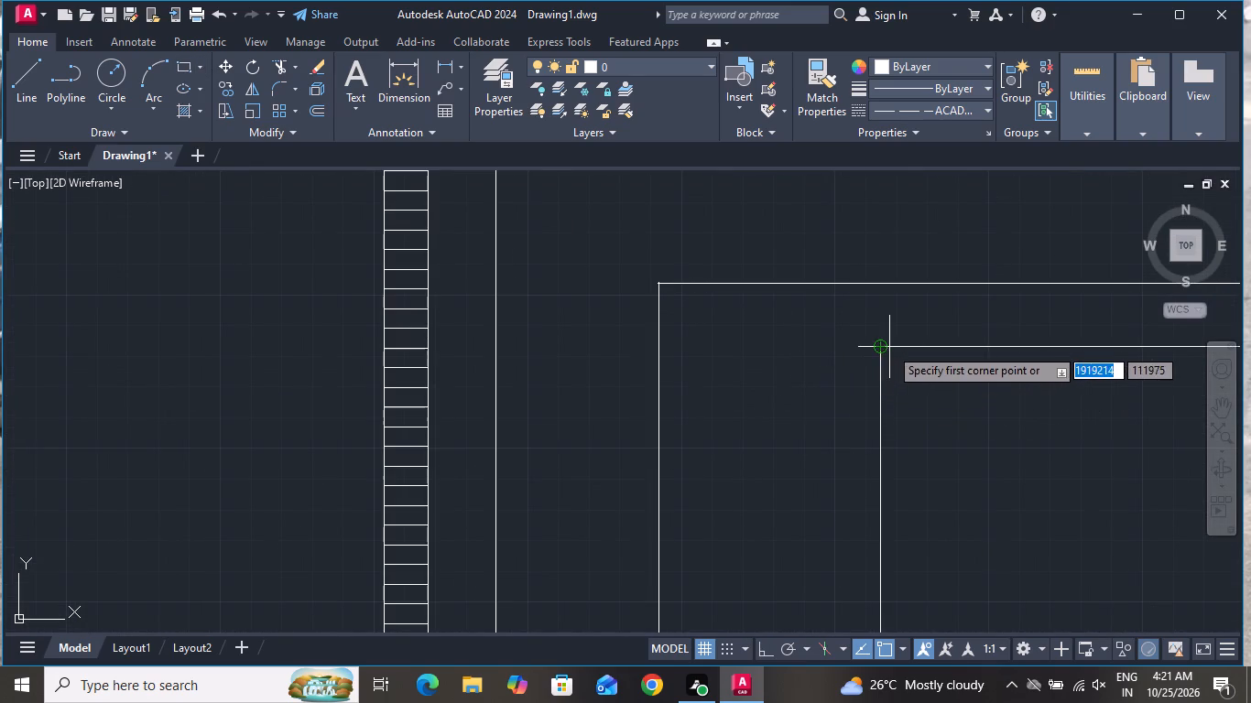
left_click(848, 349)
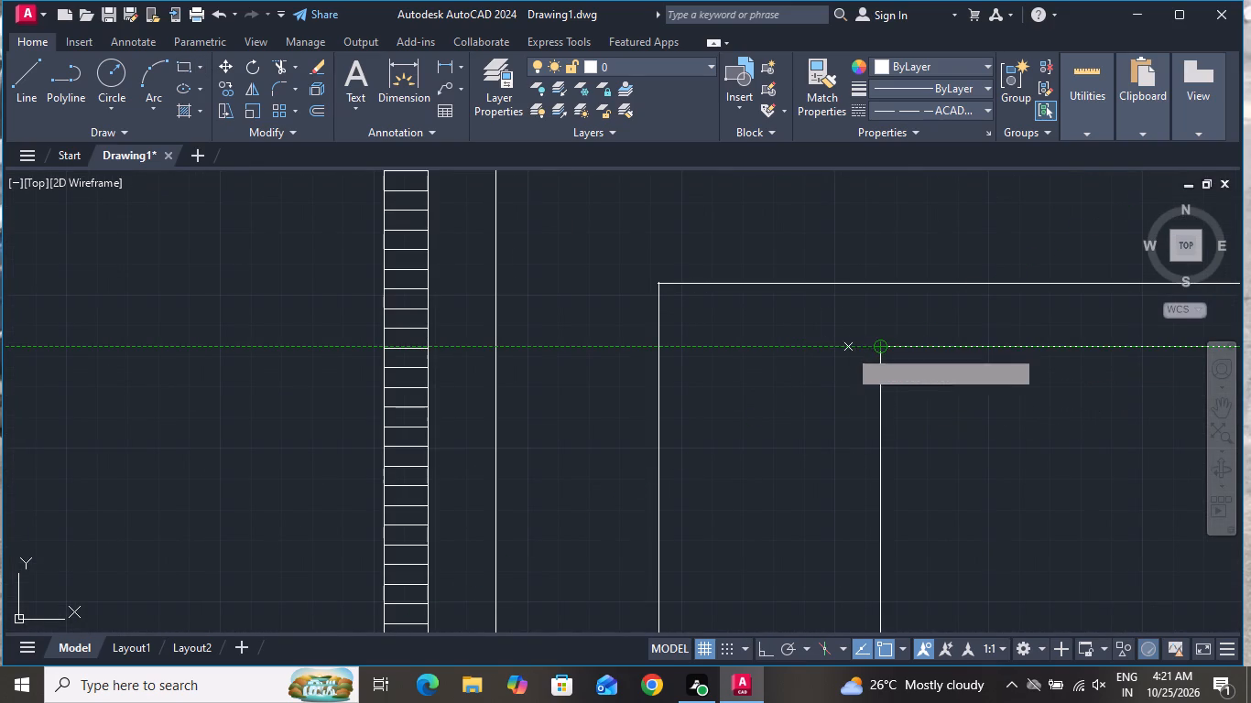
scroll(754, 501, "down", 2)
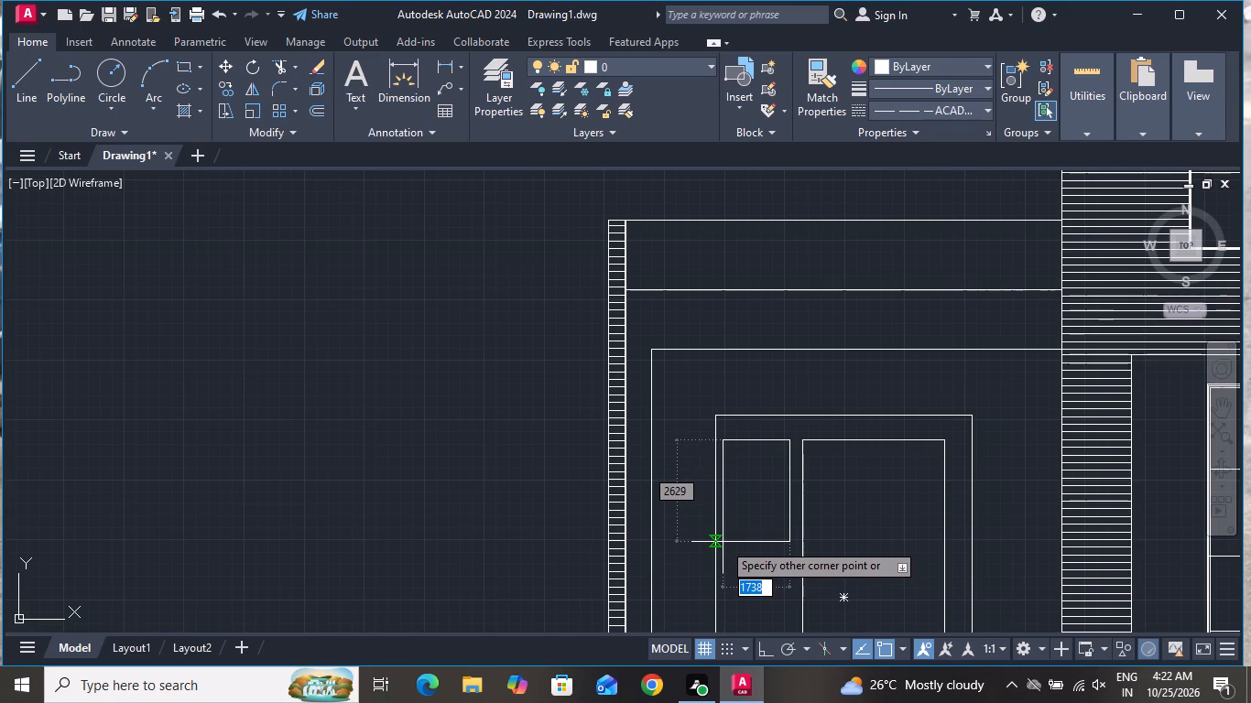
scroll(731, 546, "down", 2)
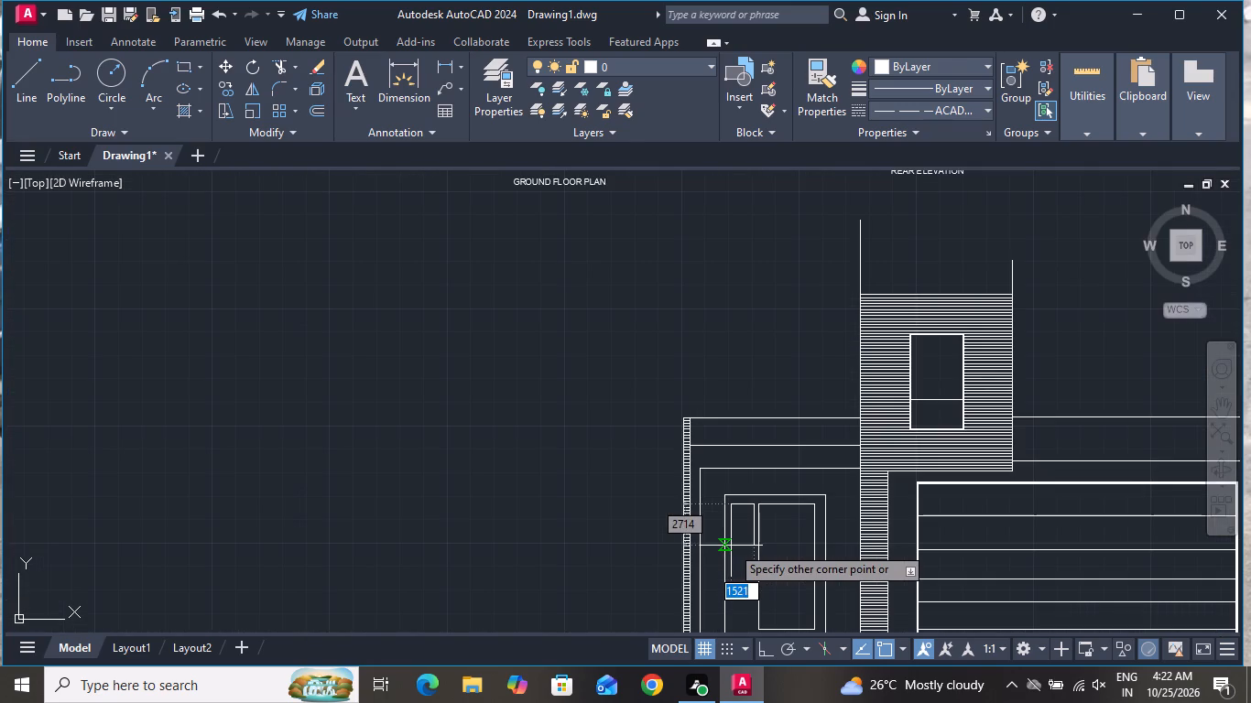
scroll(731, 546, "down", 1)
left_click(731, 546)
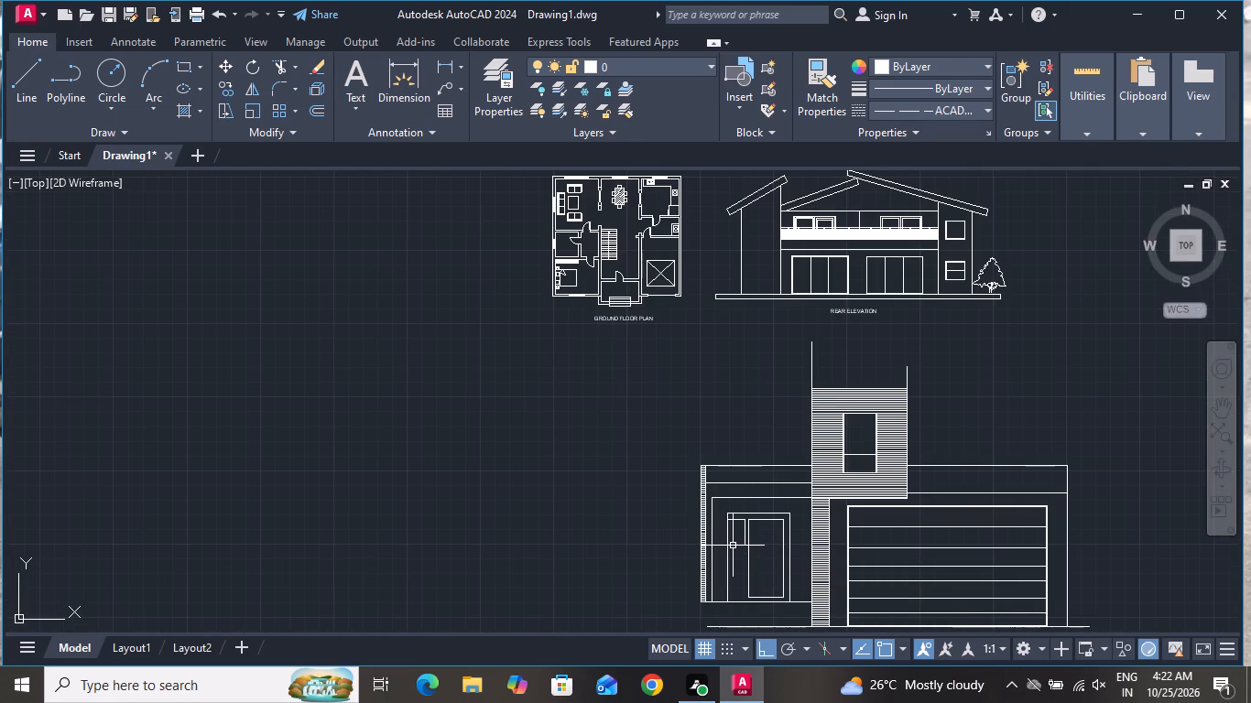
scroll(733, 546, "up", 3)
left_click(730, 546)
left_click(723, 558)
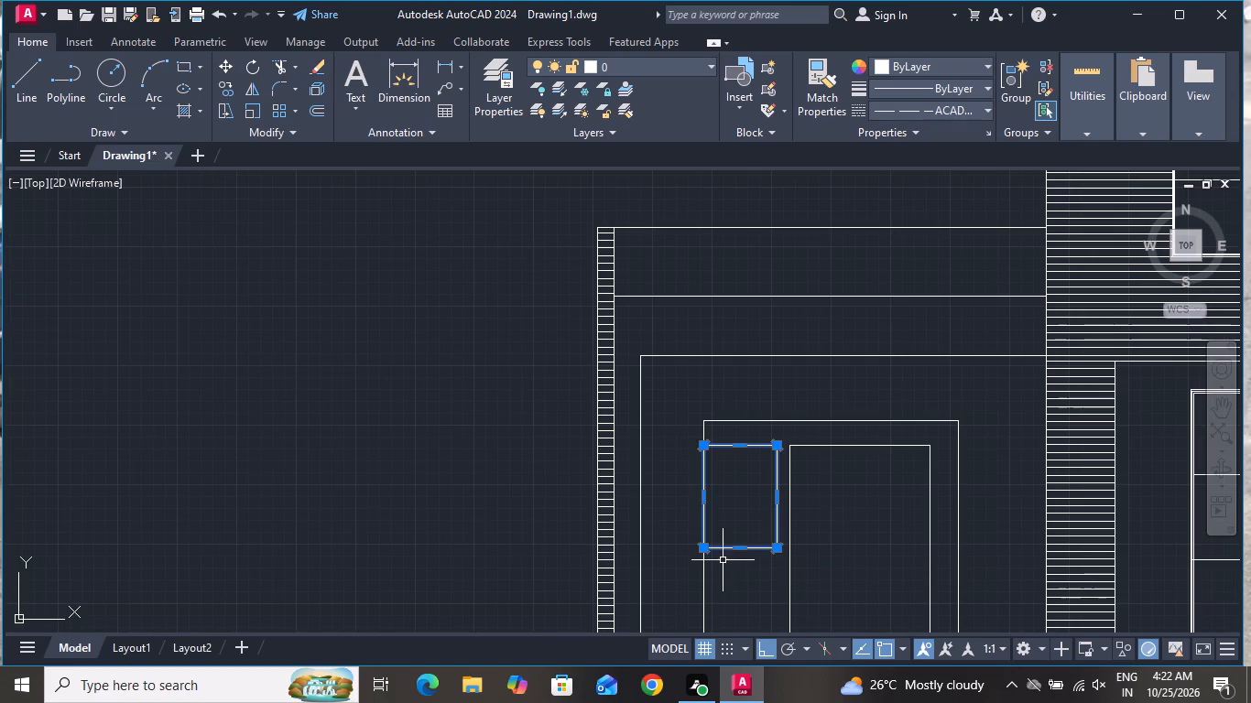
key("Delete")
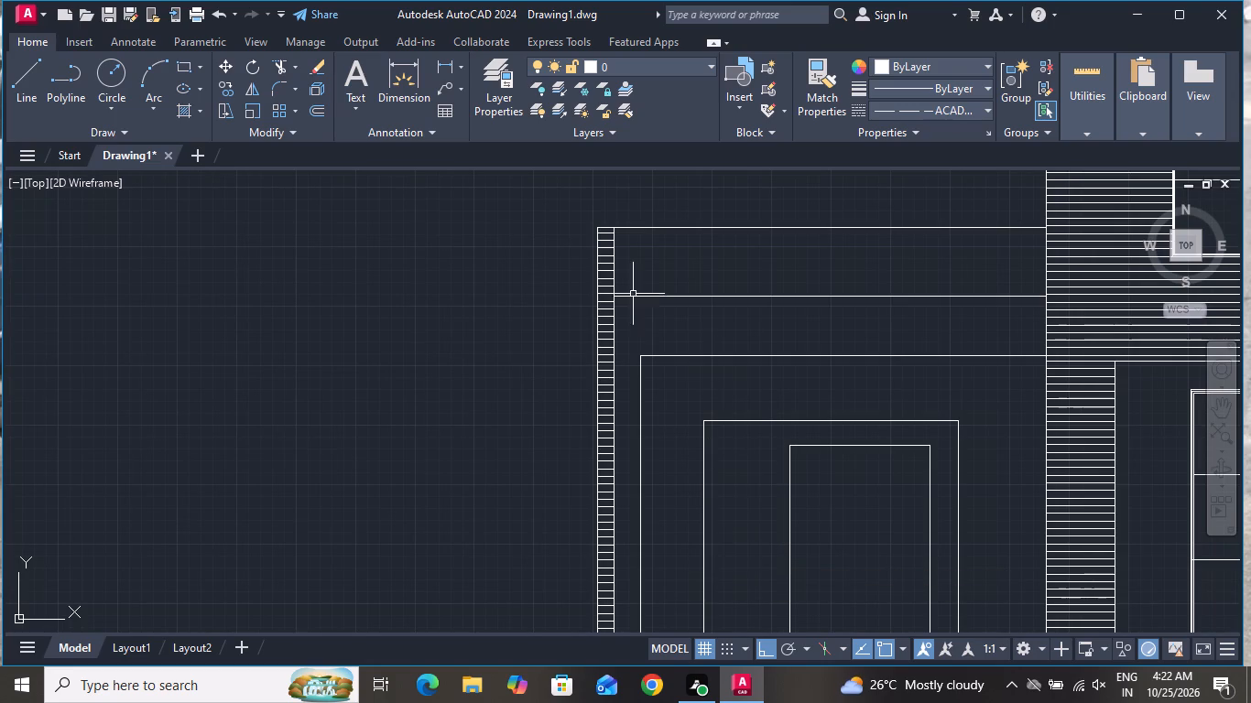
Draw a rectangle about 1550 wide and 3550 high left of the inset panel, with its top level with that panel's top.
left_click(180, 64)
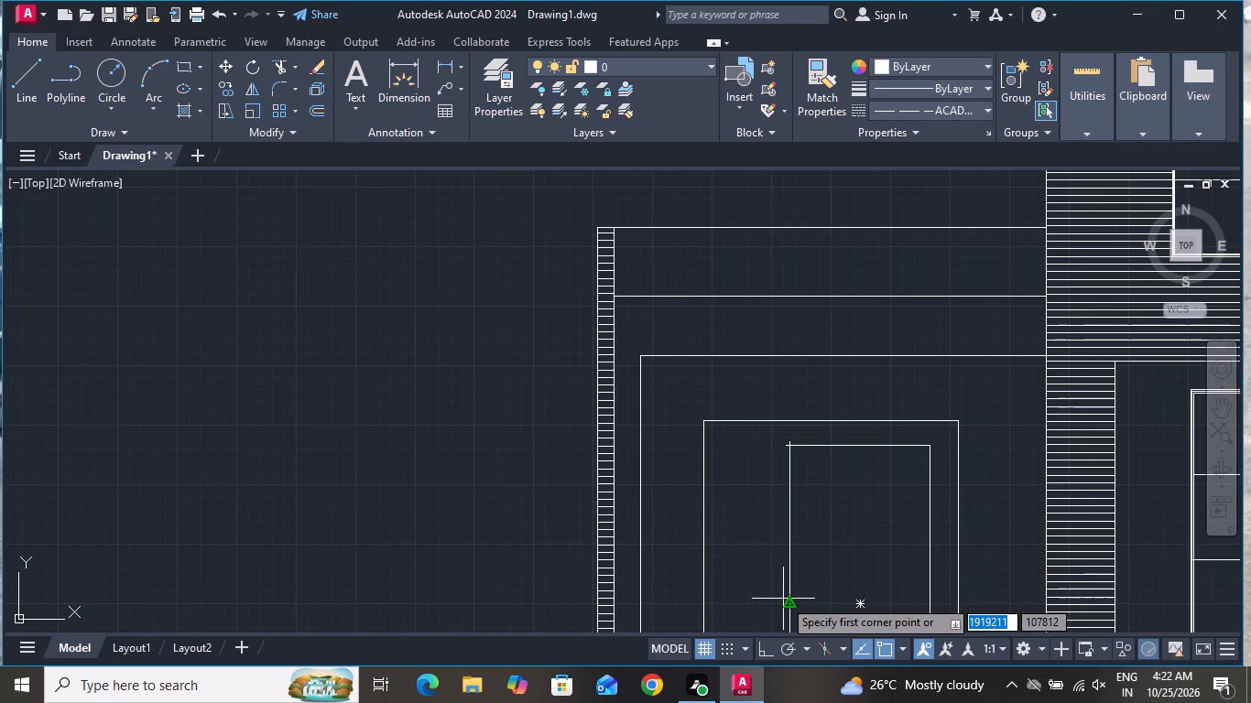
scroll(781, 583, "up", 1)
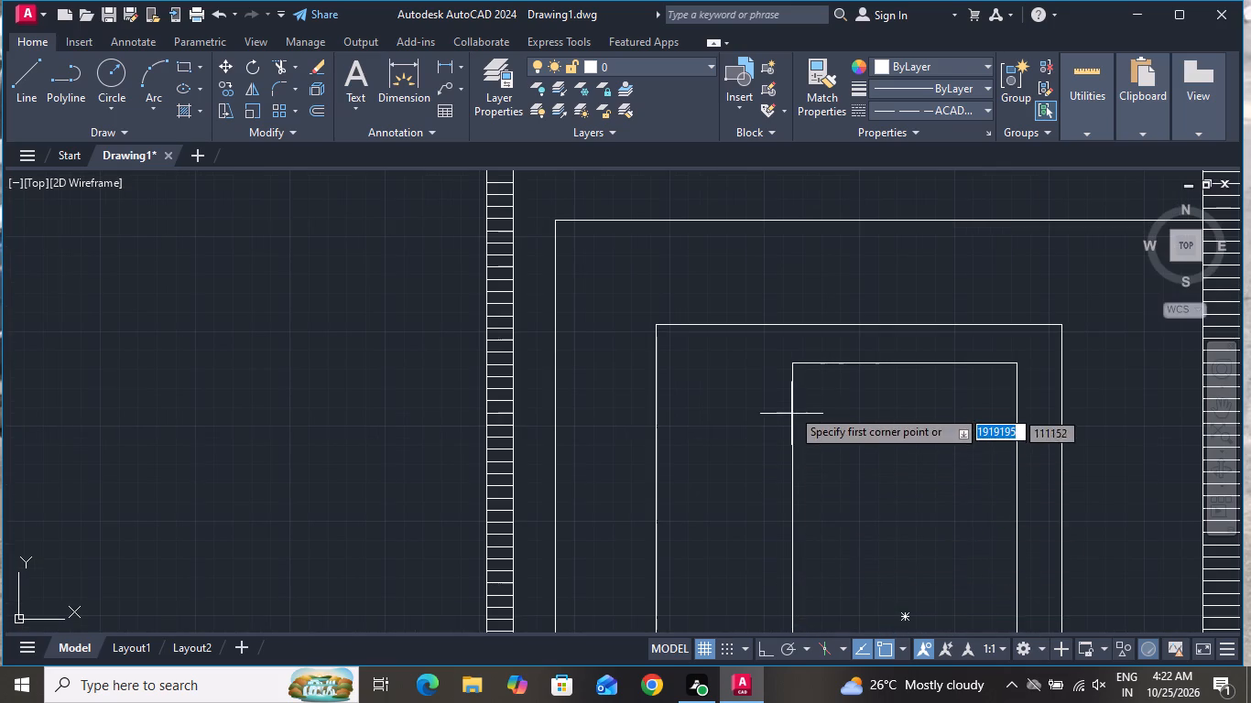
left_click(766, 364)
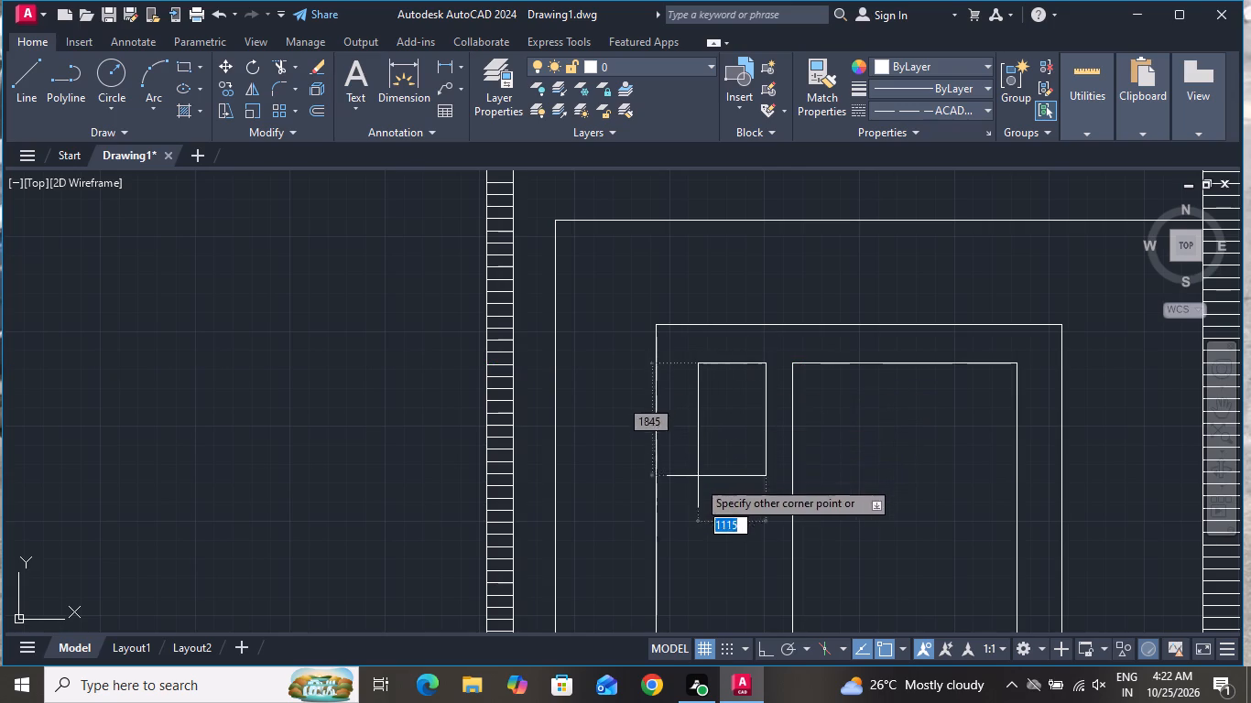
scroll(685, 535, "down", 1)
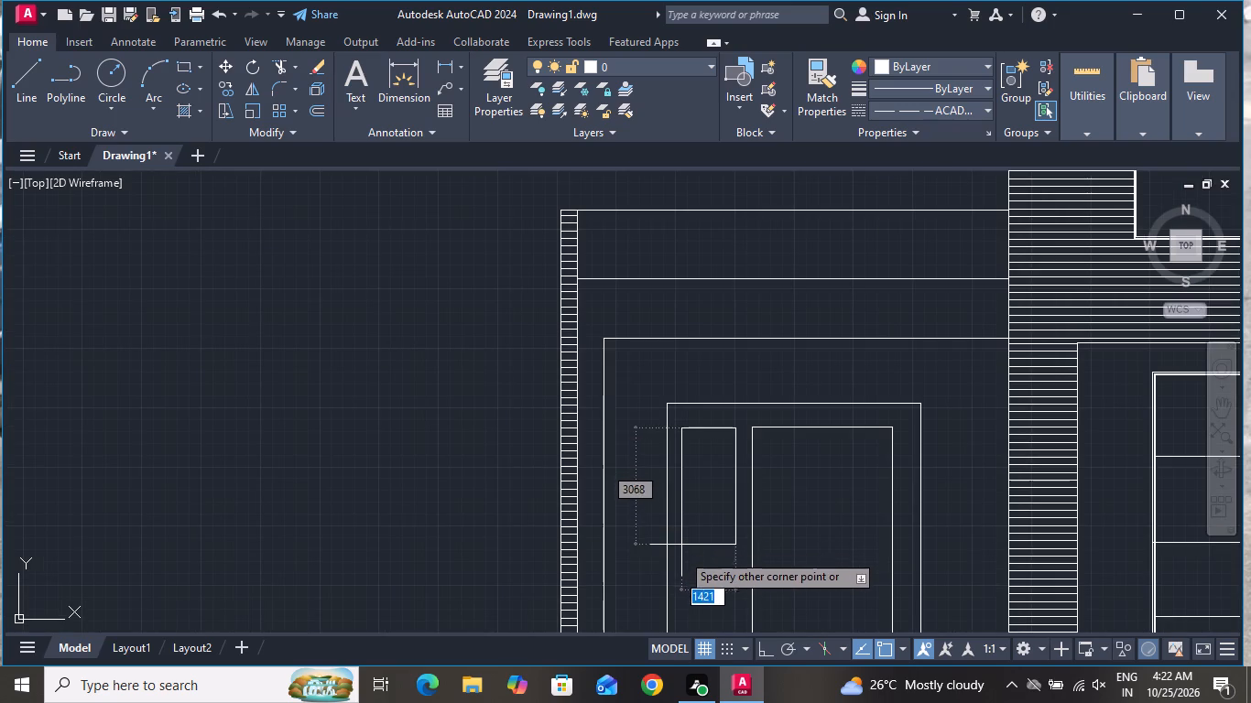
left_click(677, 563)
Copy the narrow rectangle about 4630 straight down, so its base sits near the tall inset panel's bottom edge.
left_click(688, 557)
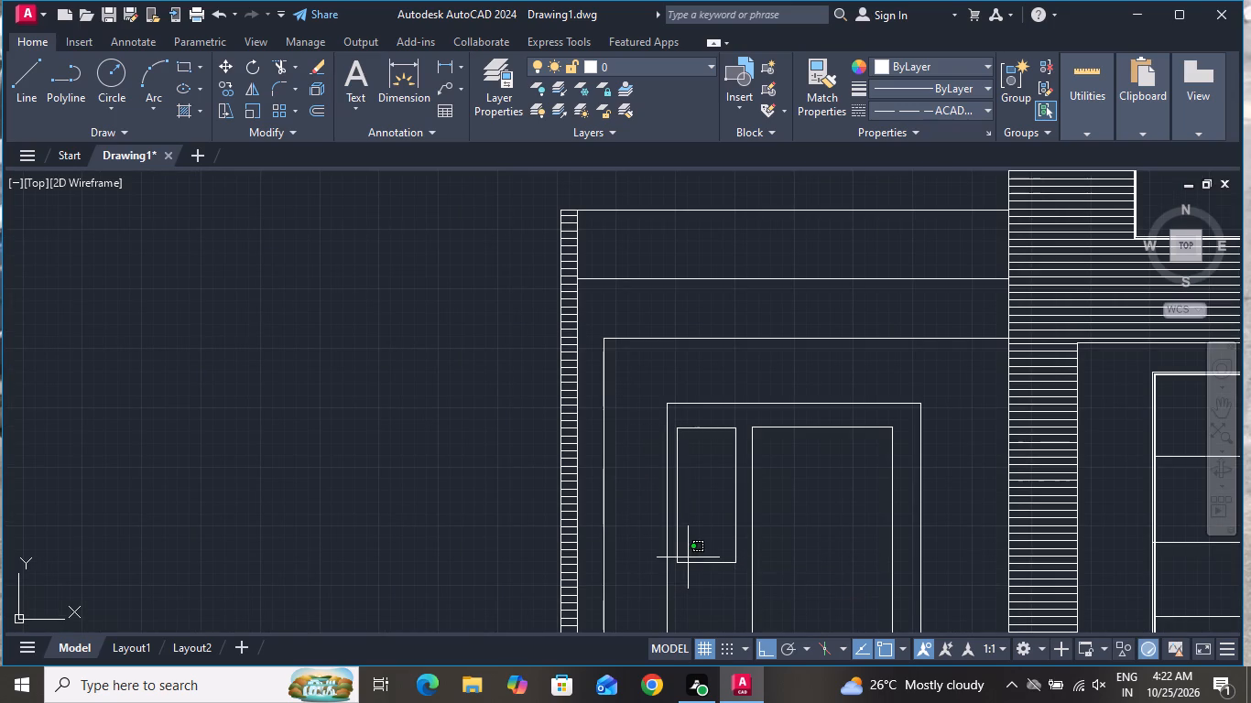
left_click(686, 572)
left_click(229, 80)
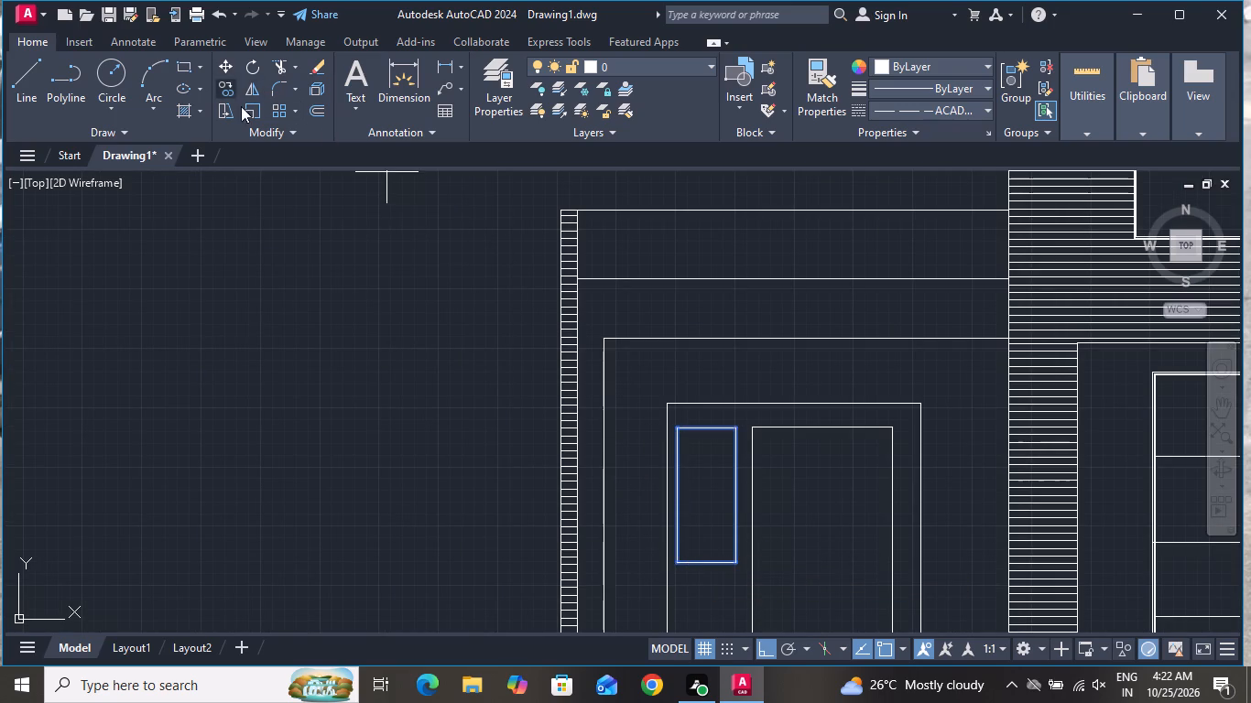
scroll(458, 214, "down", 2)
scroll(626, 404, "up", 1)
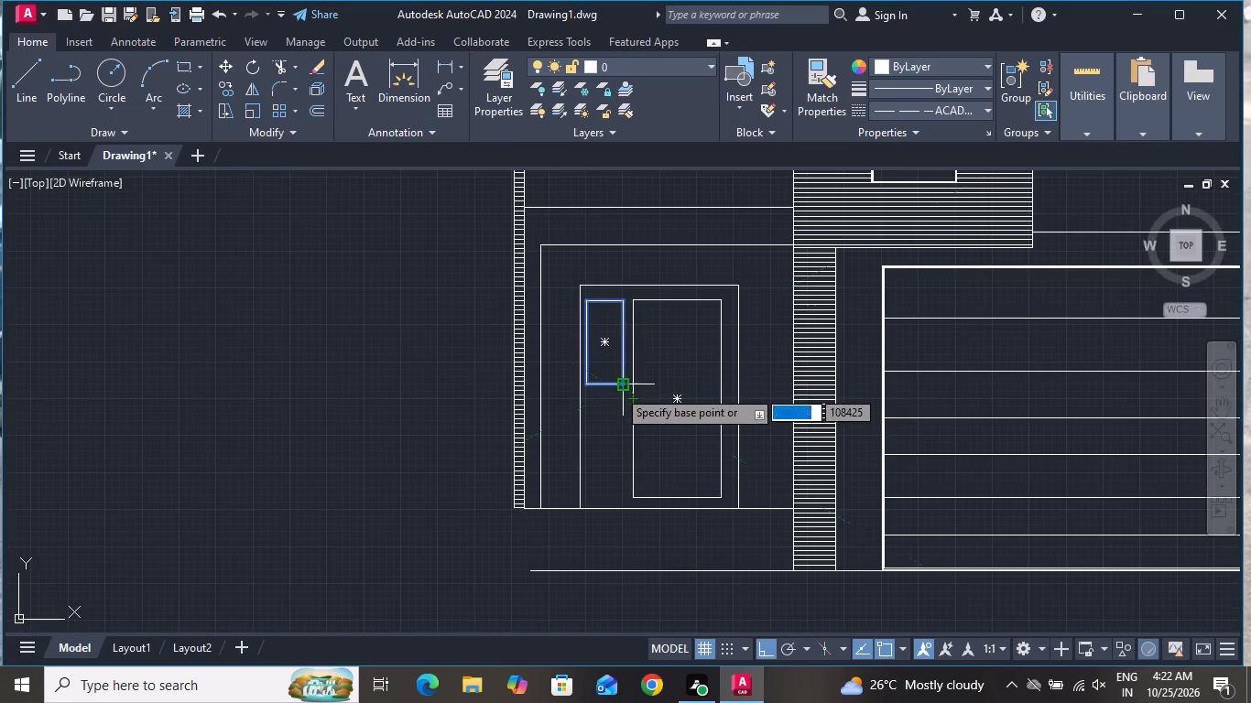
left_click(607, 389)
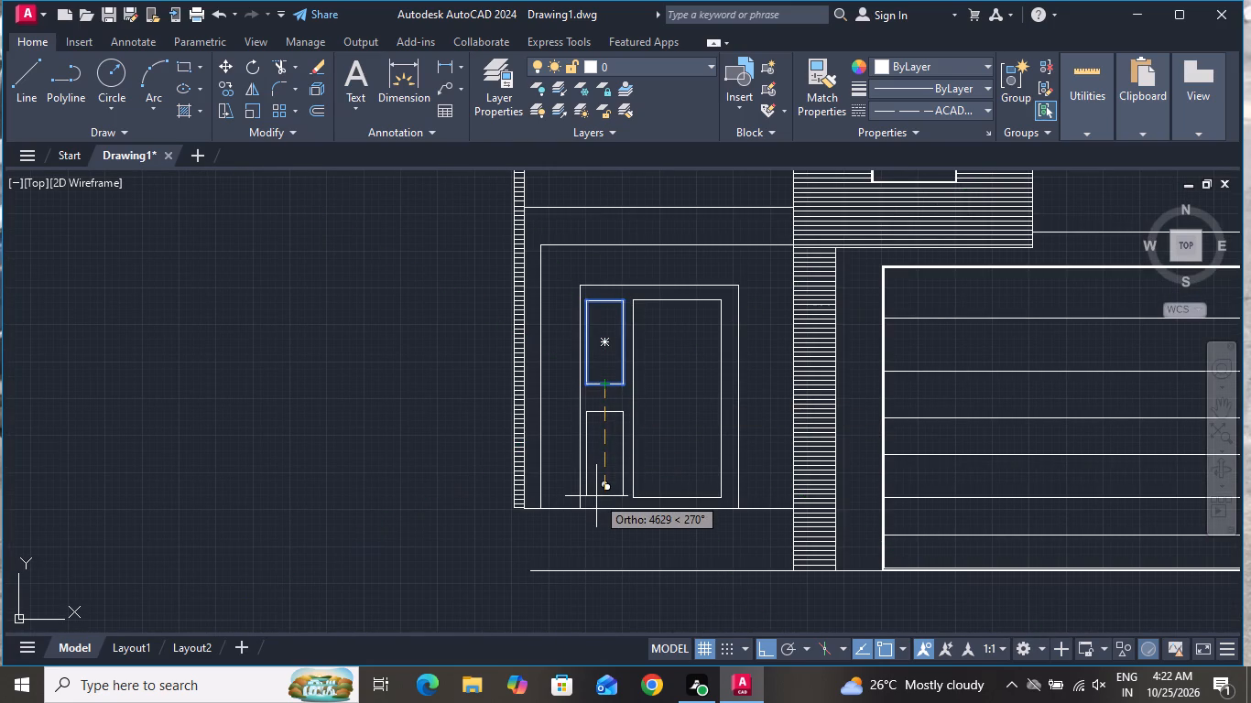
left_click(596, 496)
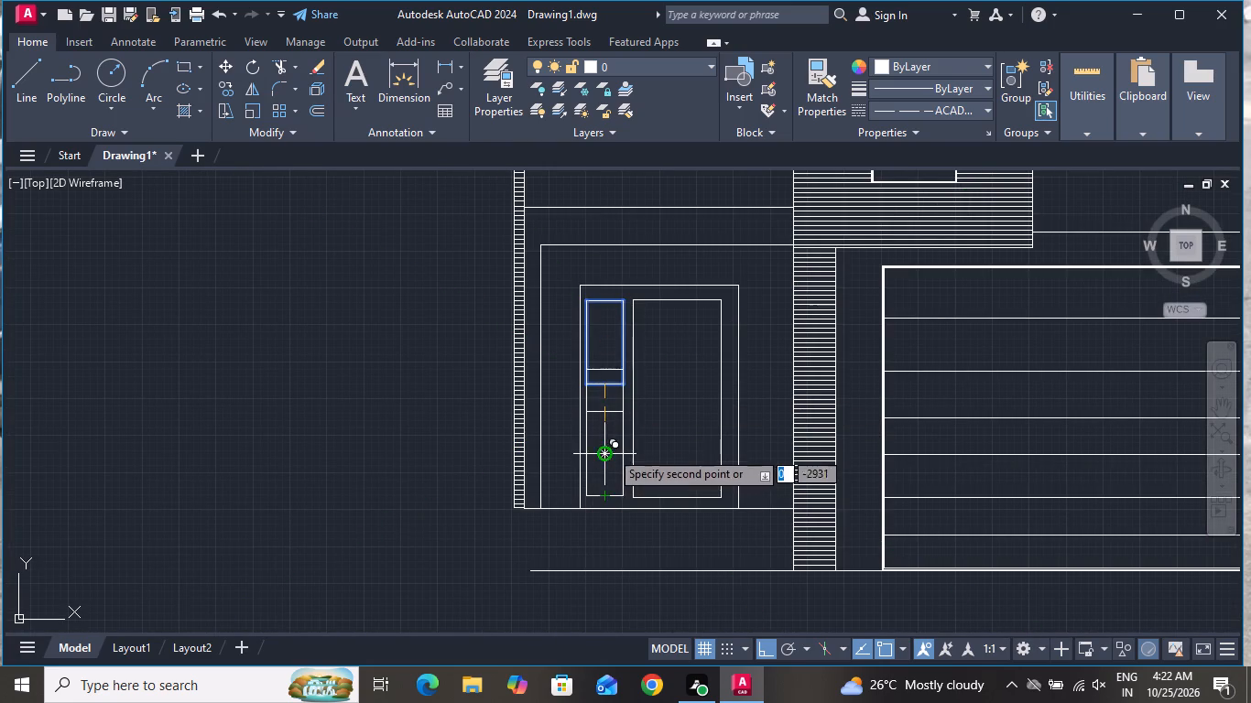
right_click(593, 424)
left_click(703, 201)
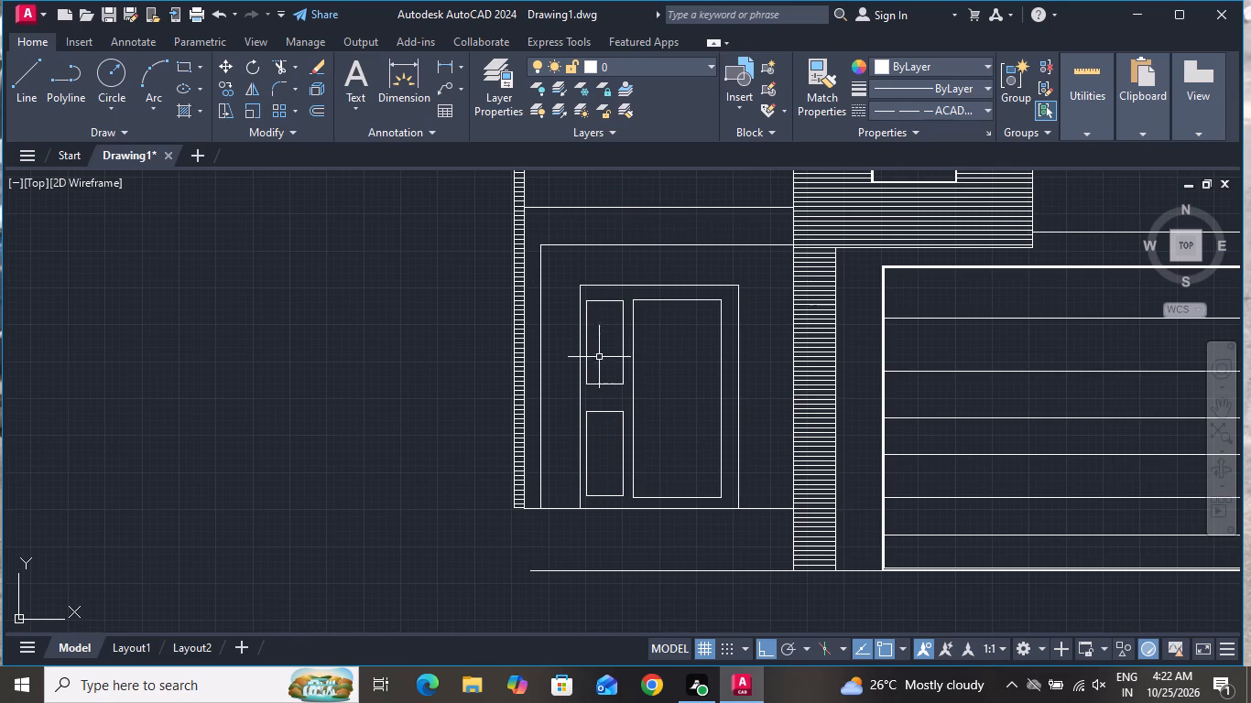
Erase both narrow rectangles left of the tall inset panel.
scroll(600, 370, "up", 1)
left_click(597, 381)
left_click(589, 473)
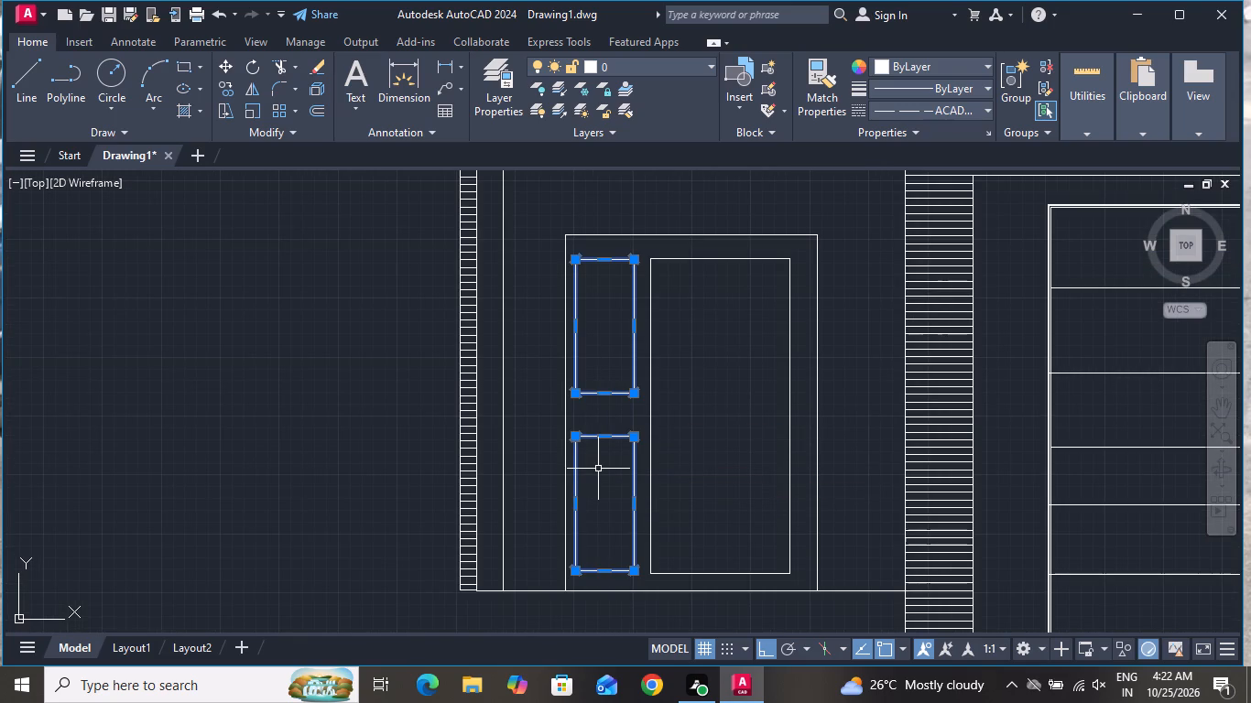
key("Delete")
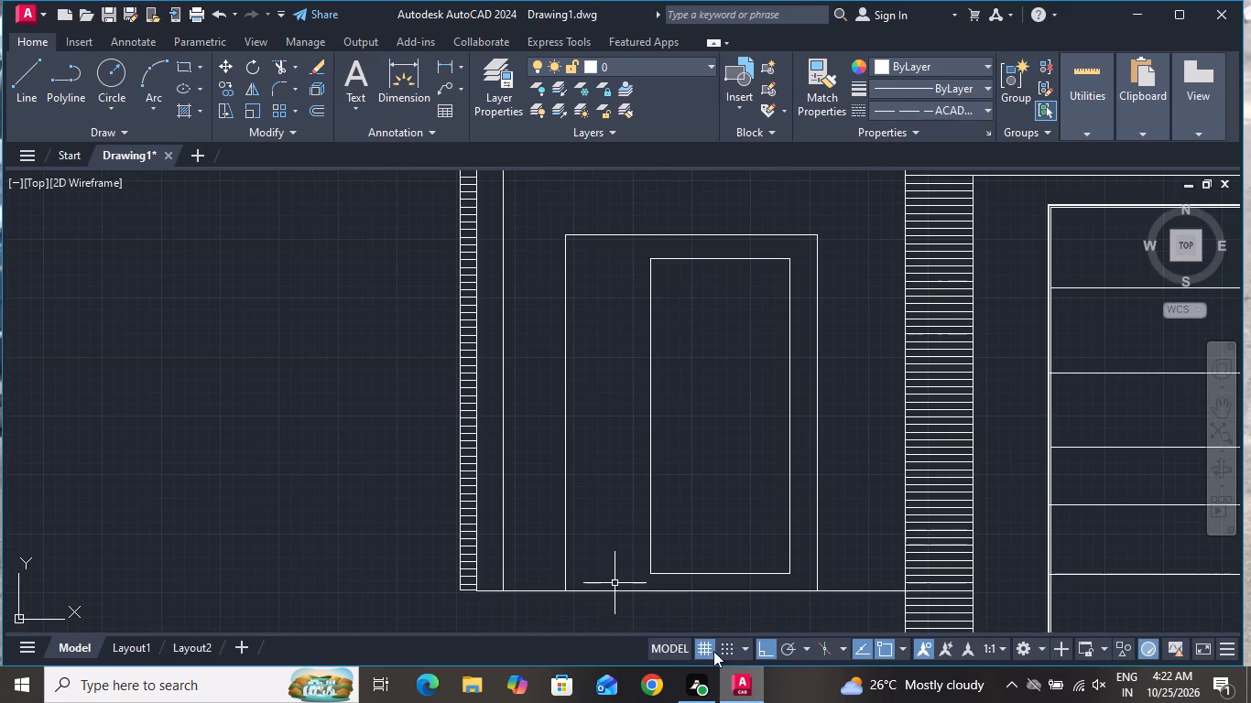
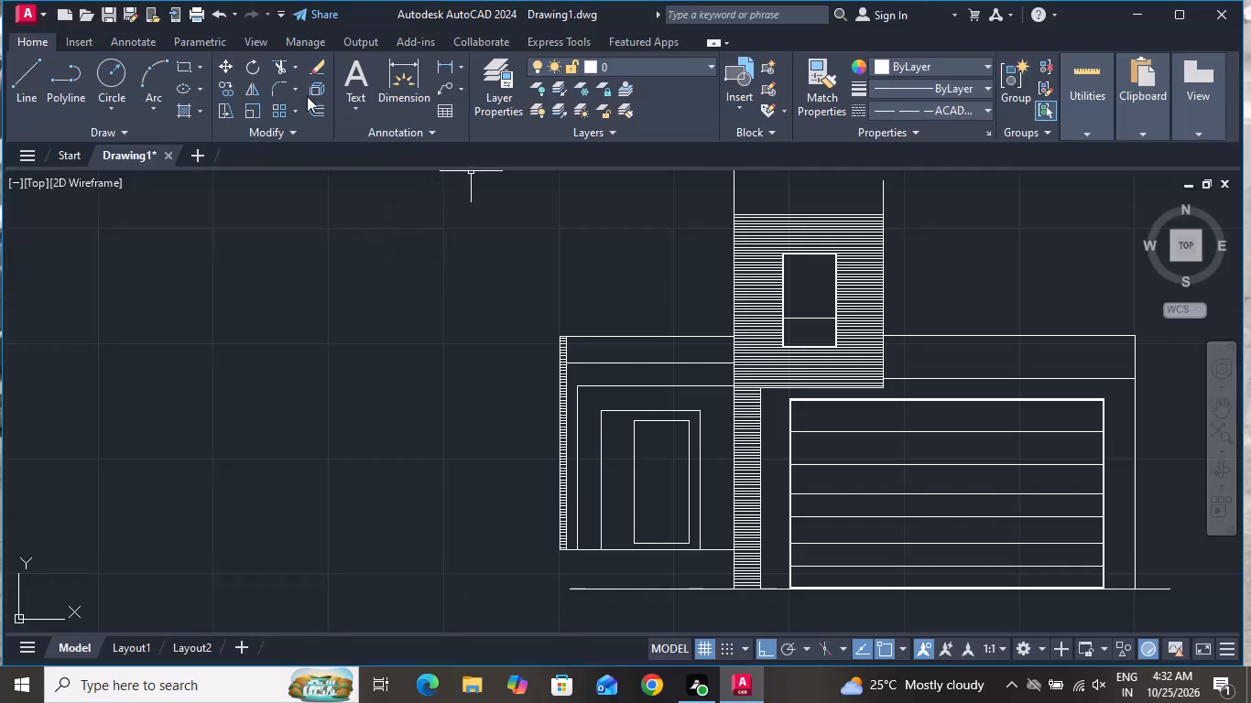
Draw a rectangle about 1457 wide and 2113 high left of the tall inset panel, its top level with that panel's top.
left_click(184, 59)
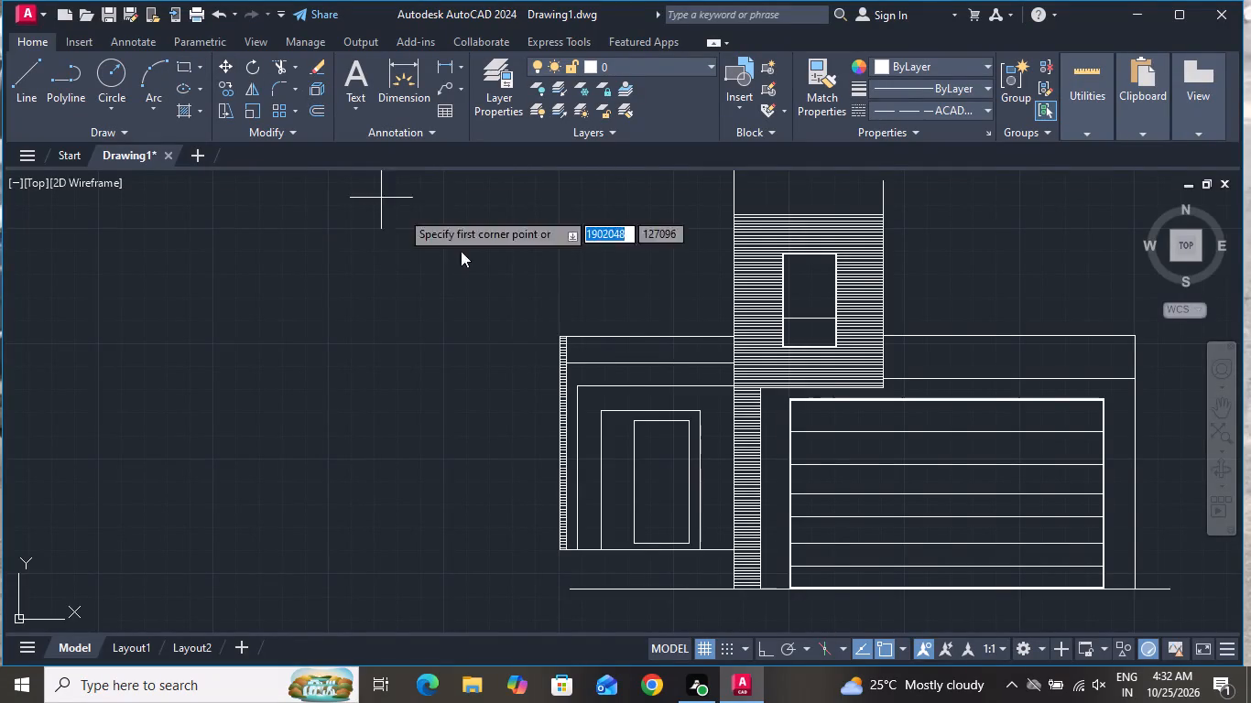
scroll(644, 423, "up", 2)
scroll(551, 438, "up", 1)
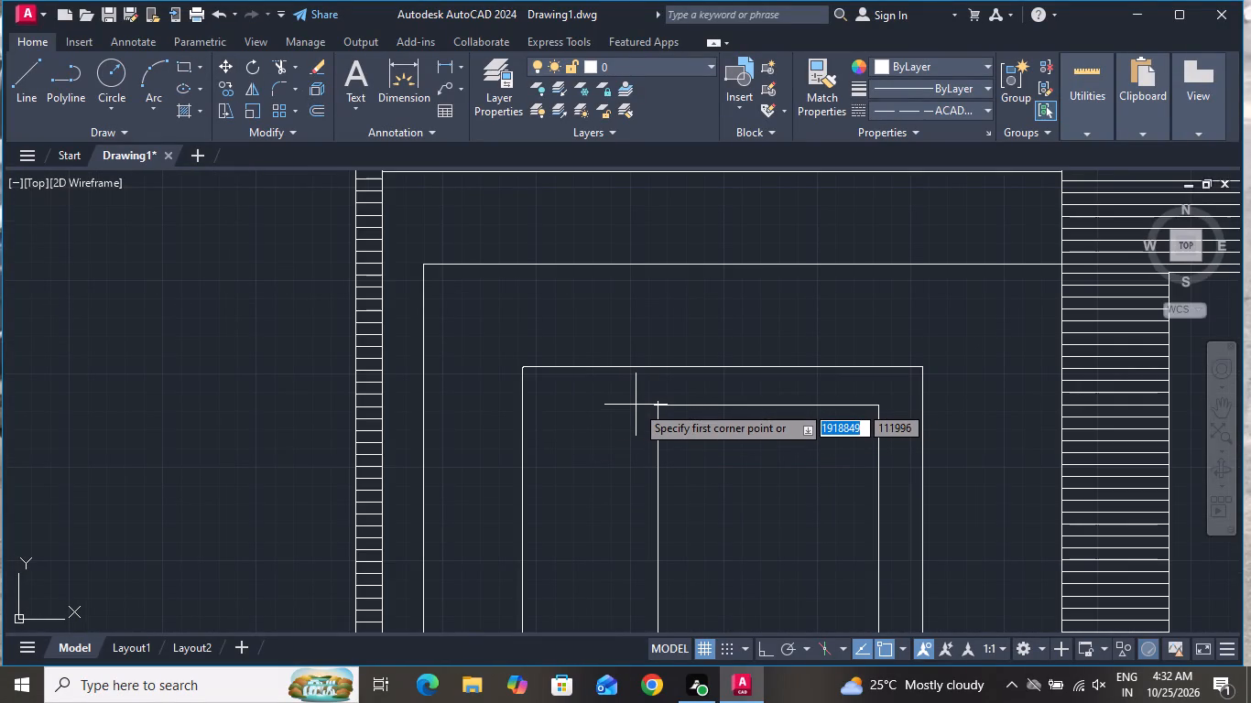
left_click(636, 405)
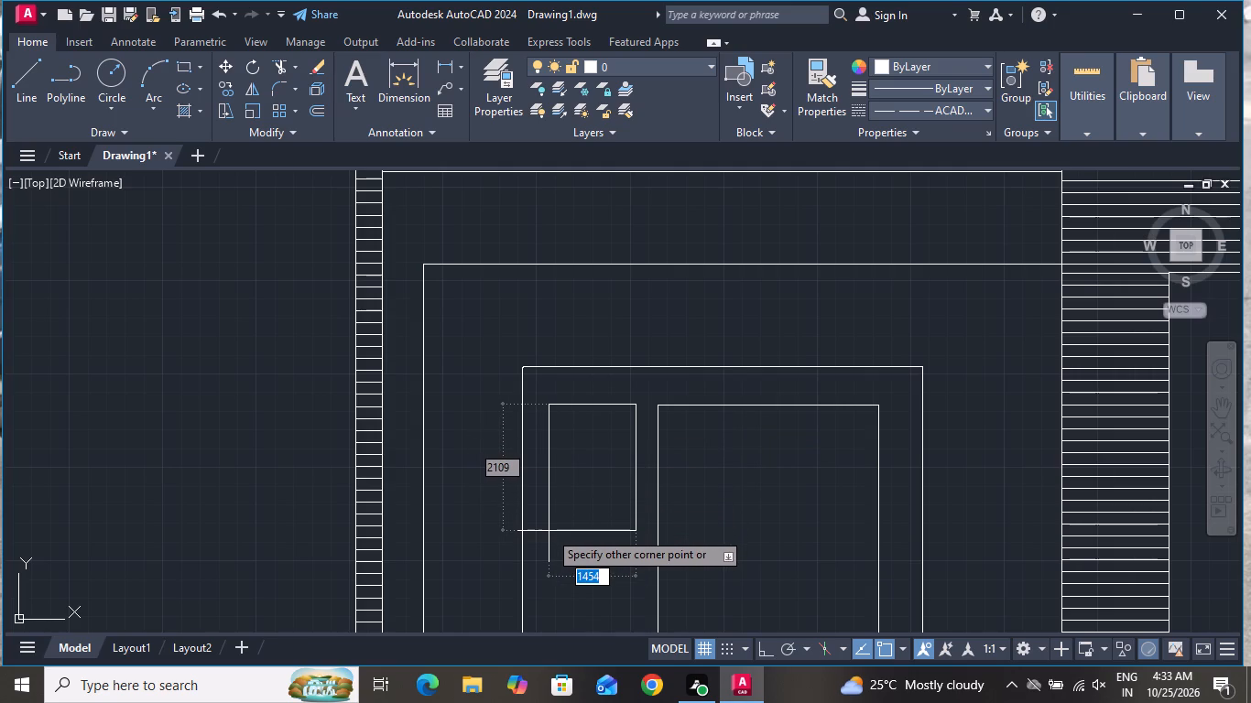
scroll(549, 531, "down", 1)
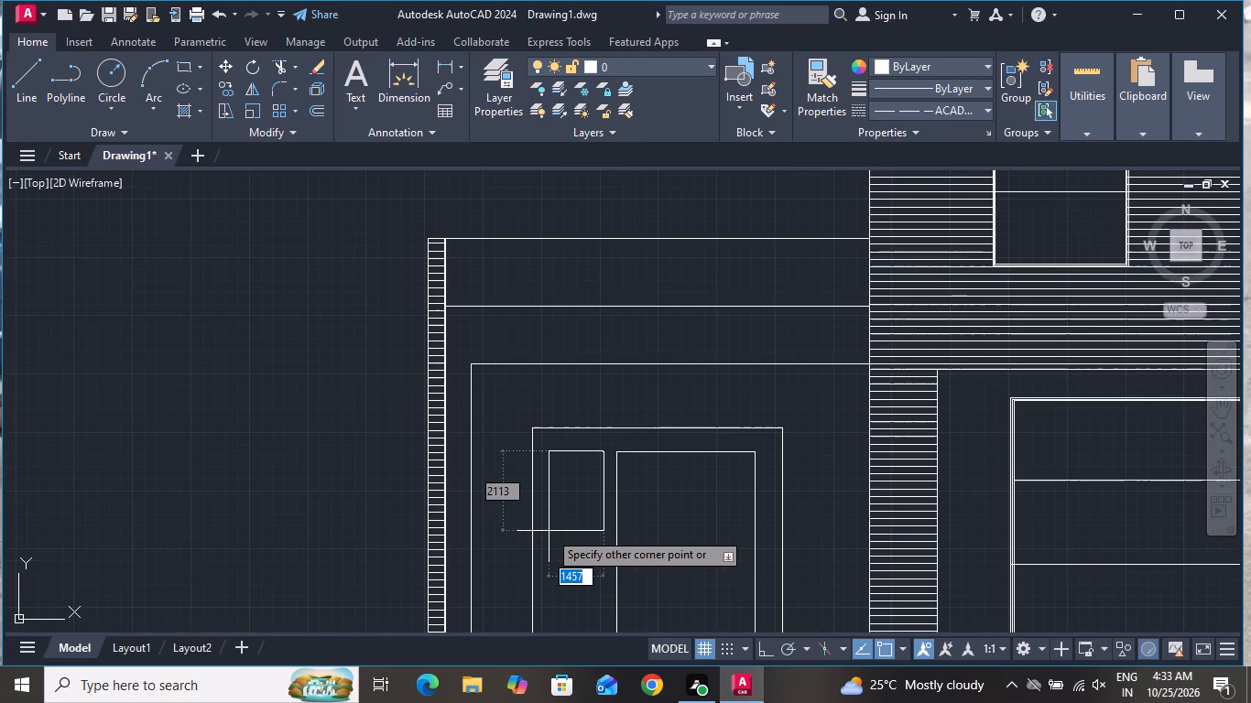
left_click(549, 531)
scroll(564, 465, "down", 2)
scroll(555, 501, "up", 1)
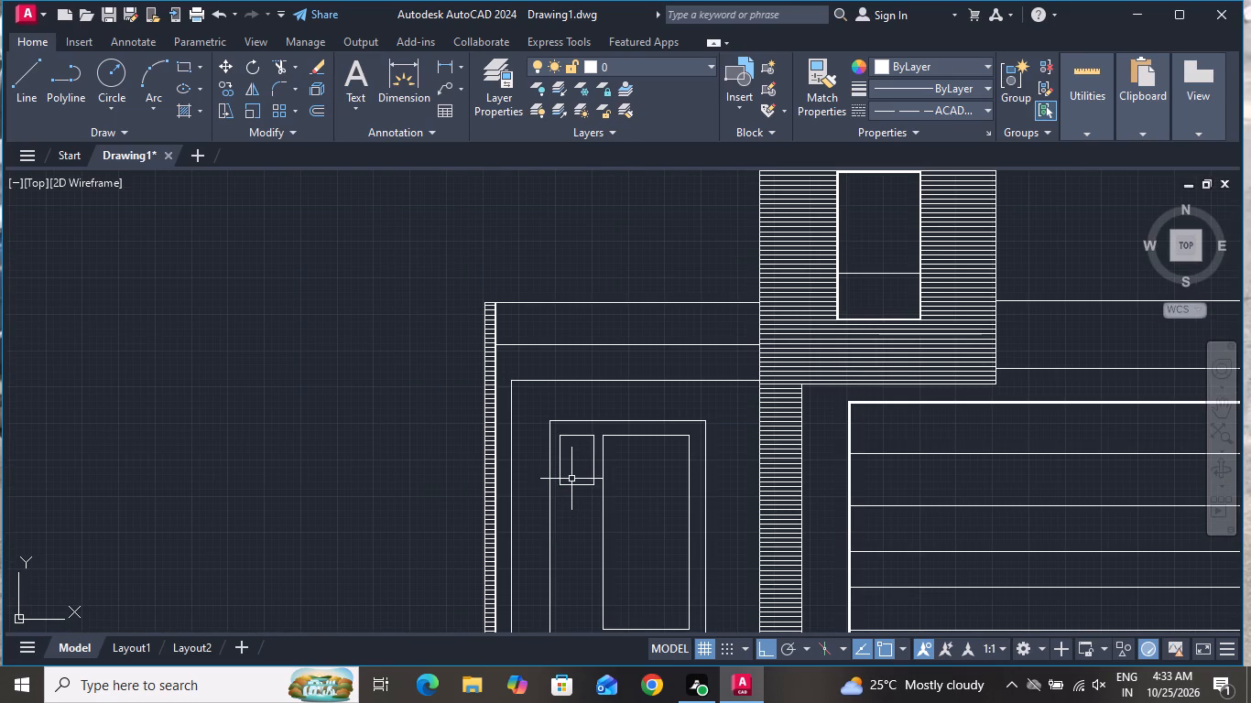
Copy the small rectangle twice below itself: one against the tall panel's left edge, one about 5200 straight down.
left_click(571, 479)
left_click(561, 496)
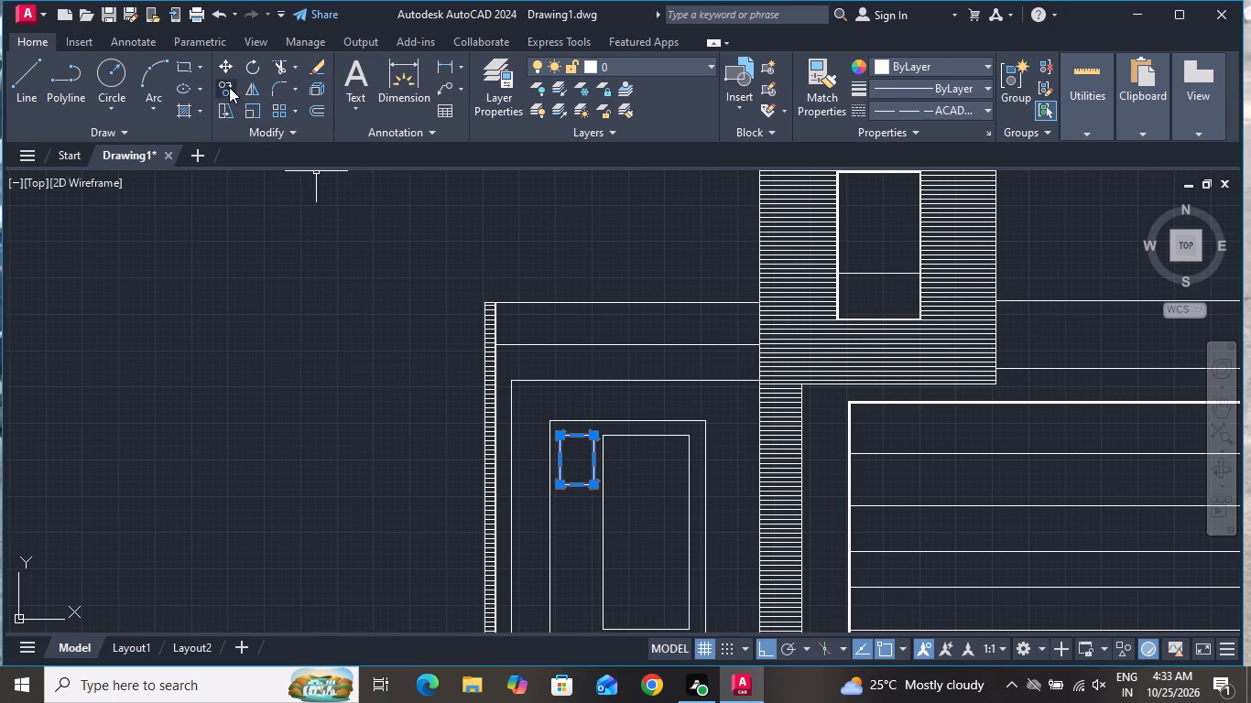
left_click(229, 87)
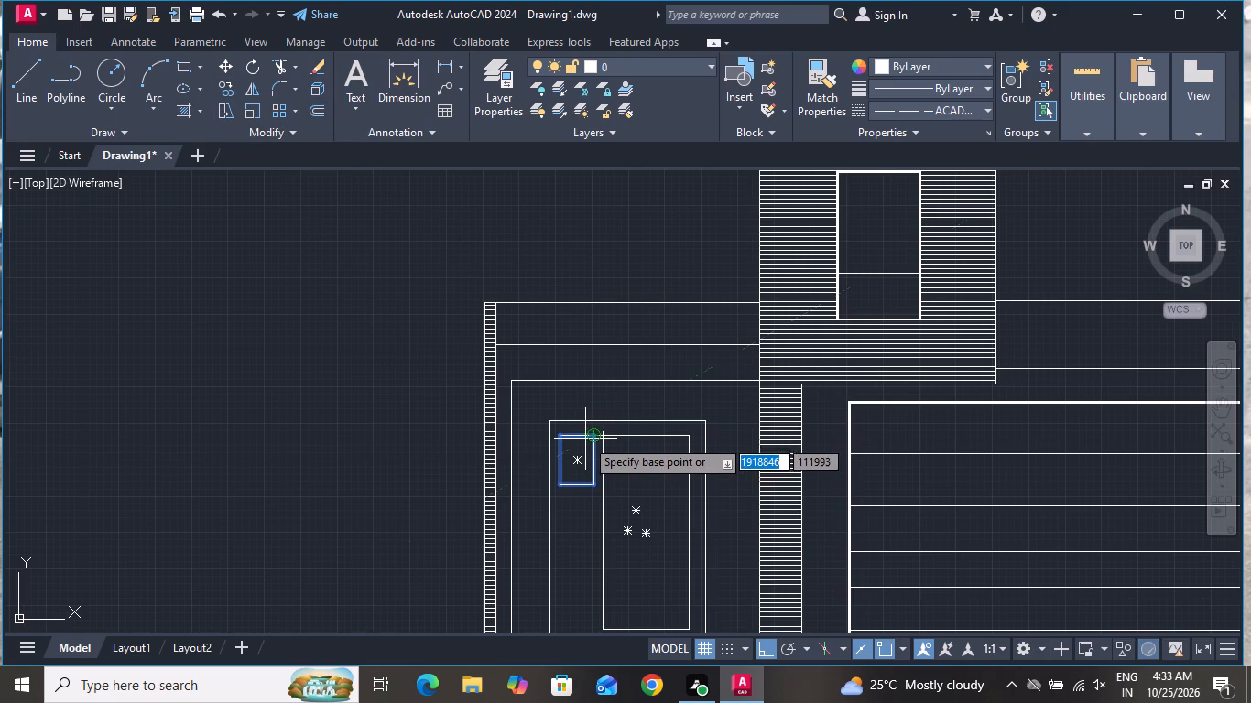
left_click(588, 435)
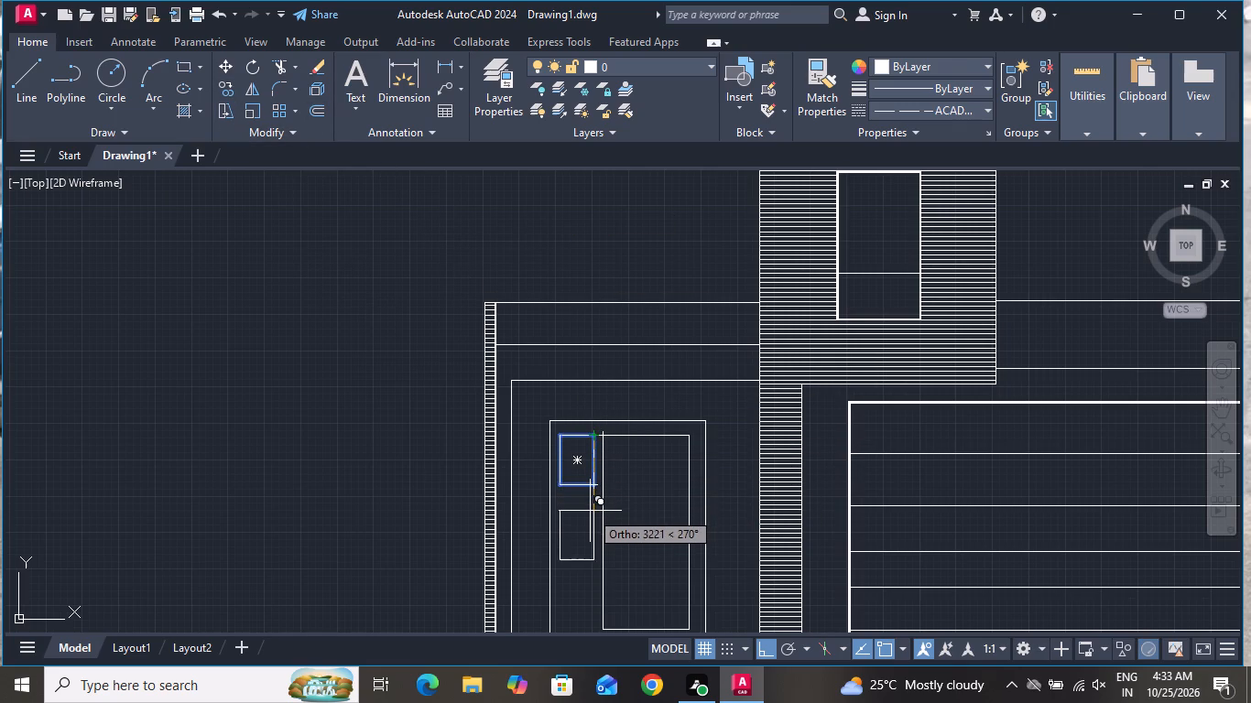
scroll(595, 501, "up", 2)
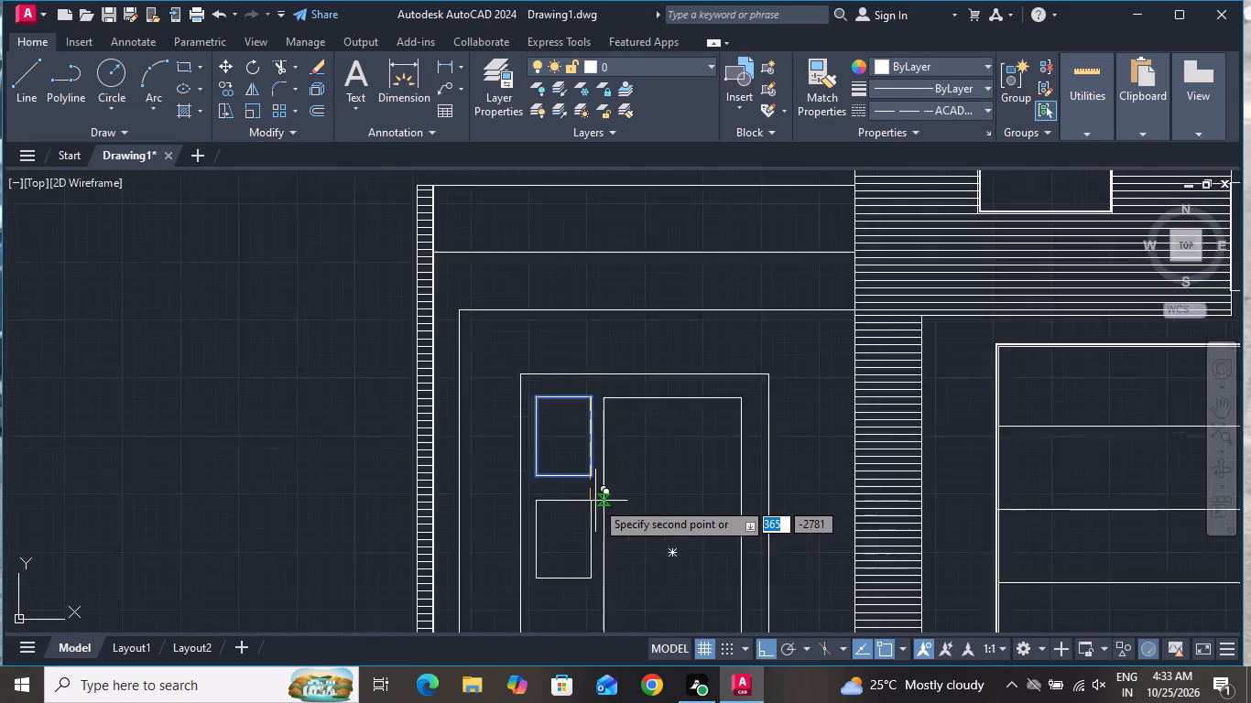
left_click(598, 483)
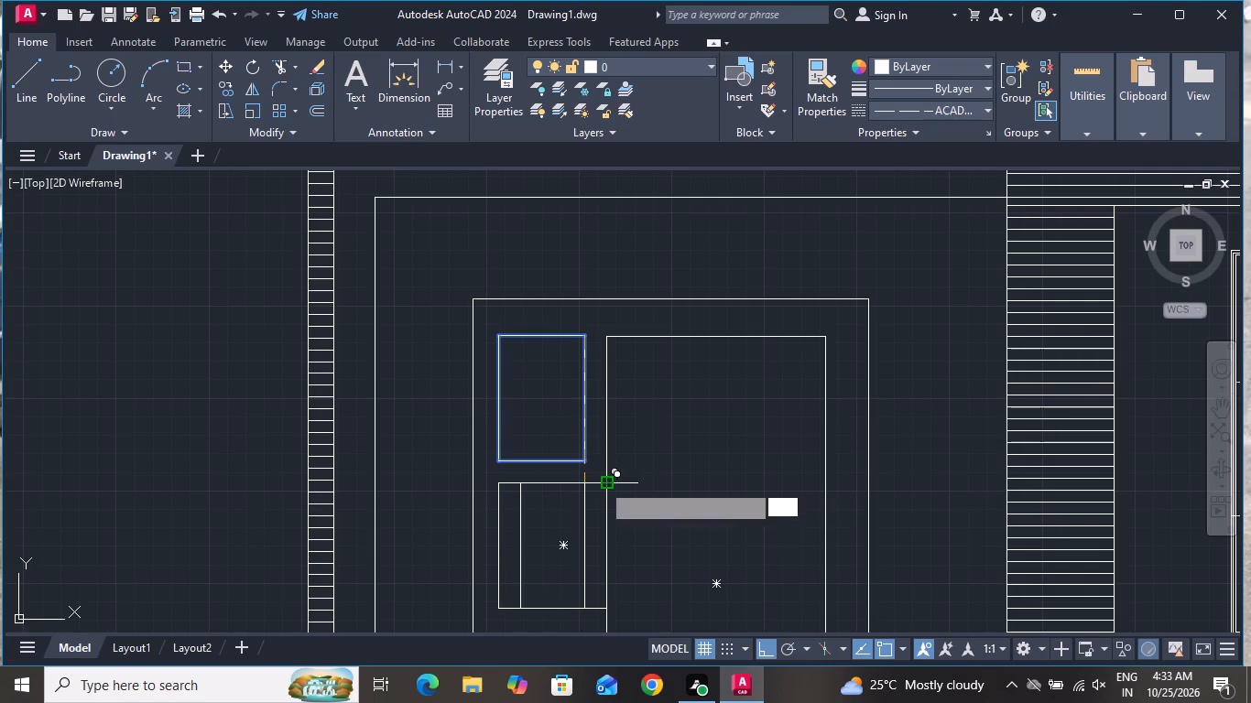
scroll(607, 494, "down", 2)
scroll(604, 553, "up", 1)
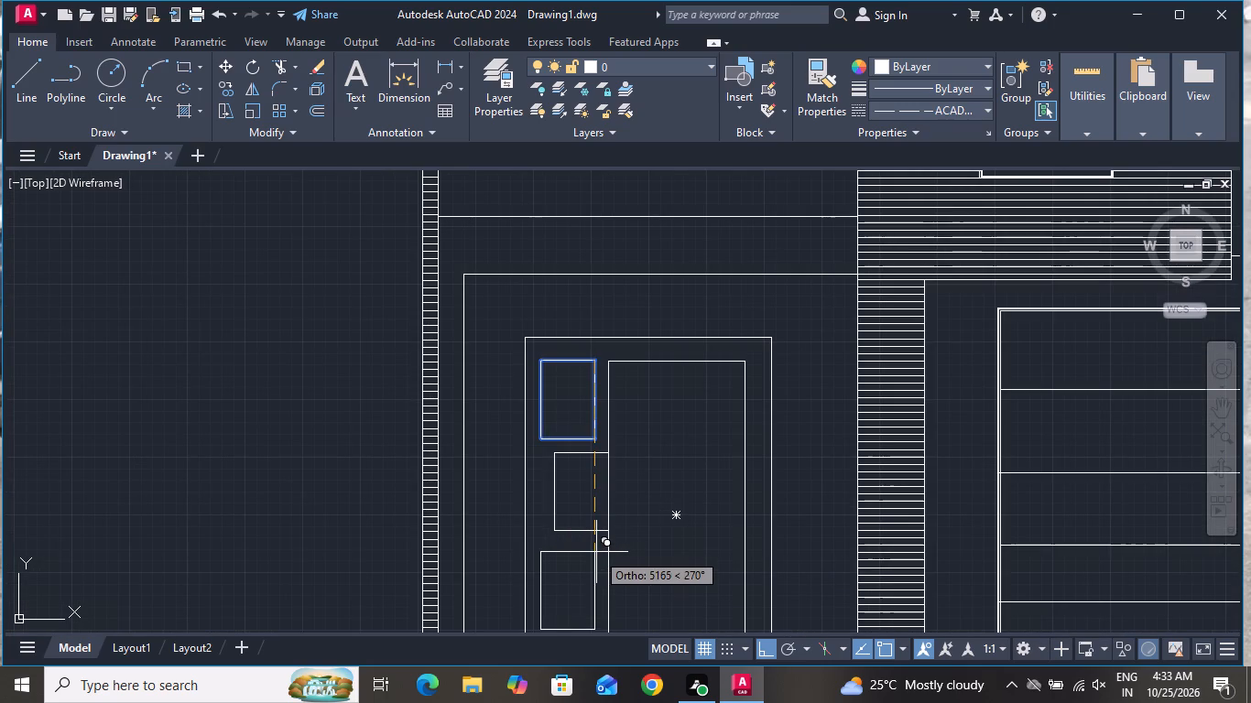
left_click(590, 554)
scroll(568, 466, "down", 1)
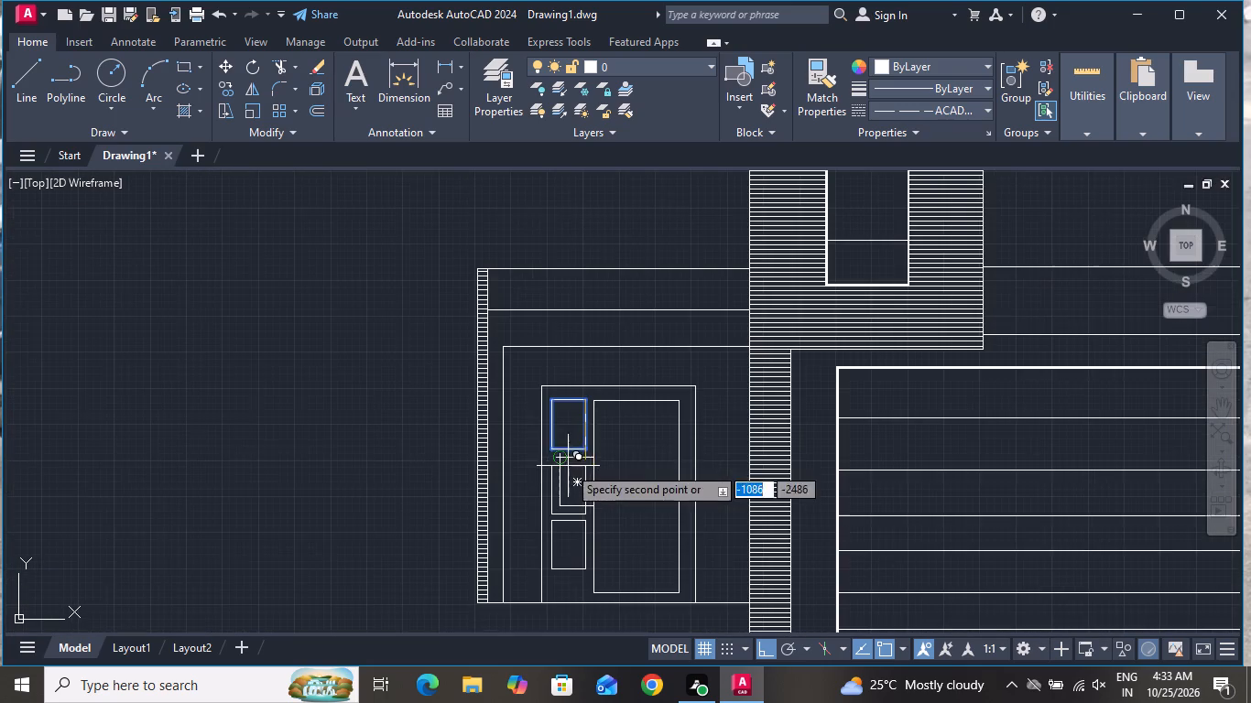
right_click(443, 425)
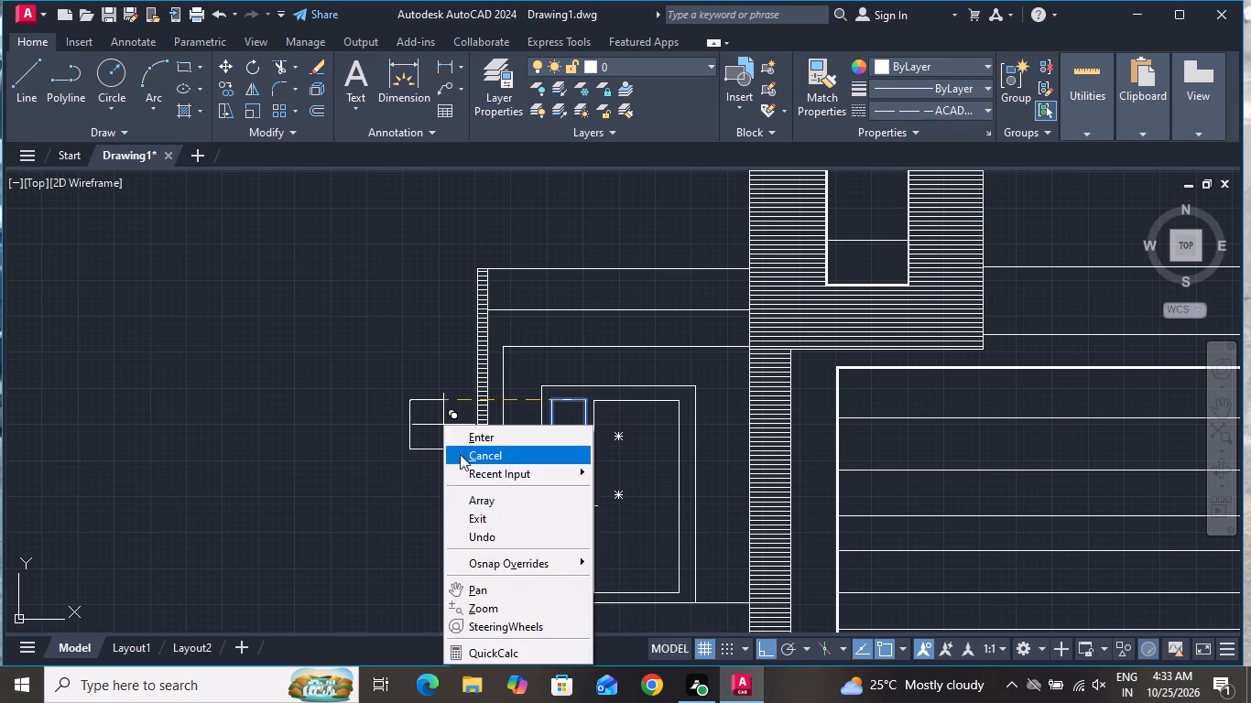
left_click(466, 461)
Move the lowest small rectangle straight down by half its height, so its base is level with the tall inset panel's bottom.
scroll(571, 536, "up", 1)
left_click(574, 536)
left_click(560, 573)
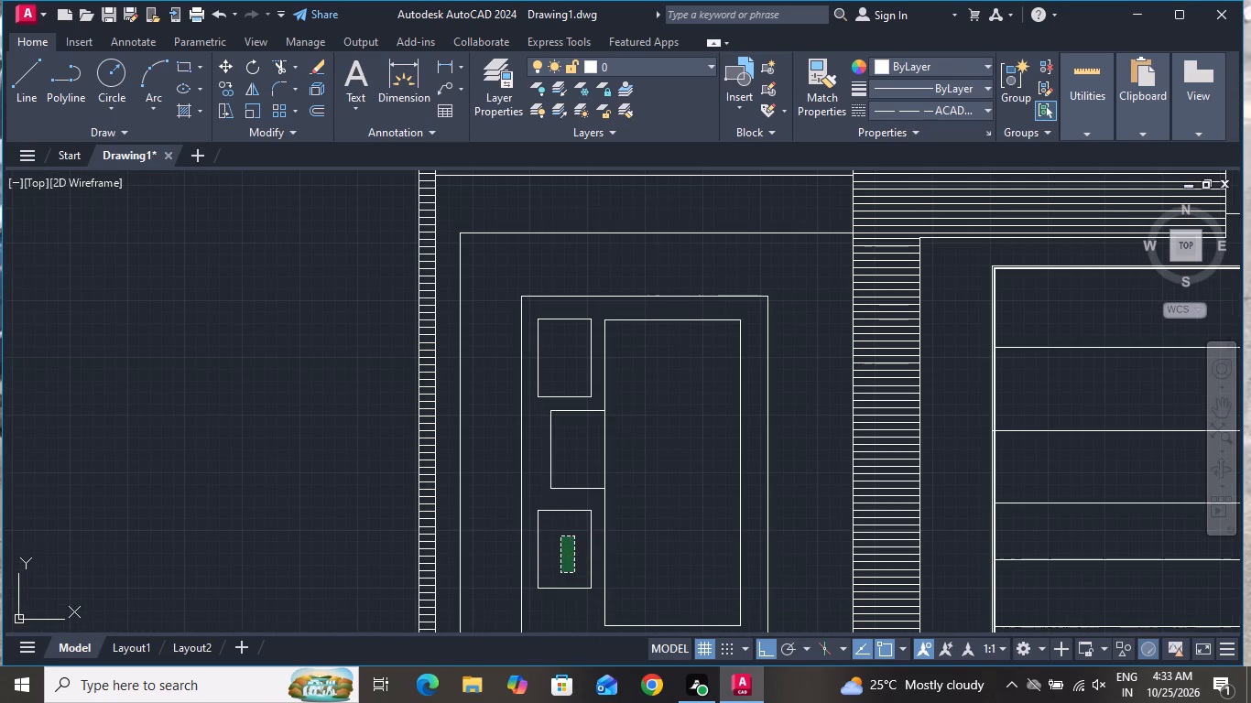
scroll(528, 406, "down", 2)
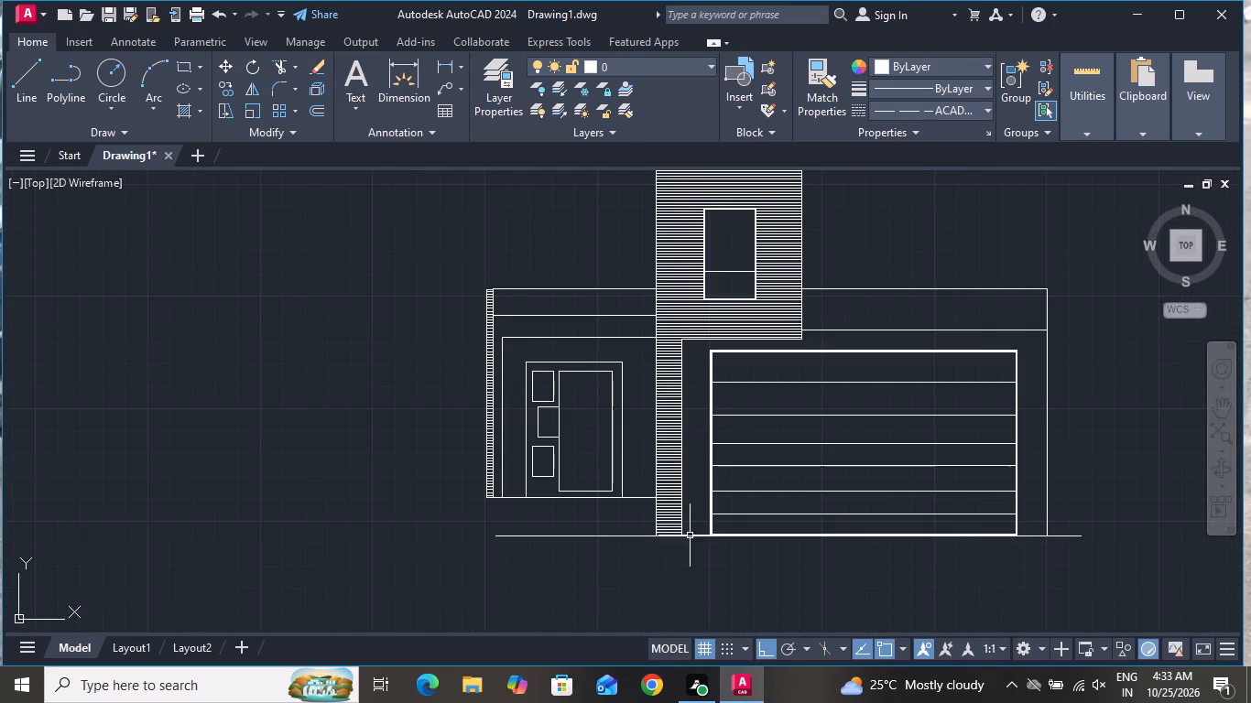
scroll(680, 619, "up", 1)
scroll(554, 403, "up", 1)
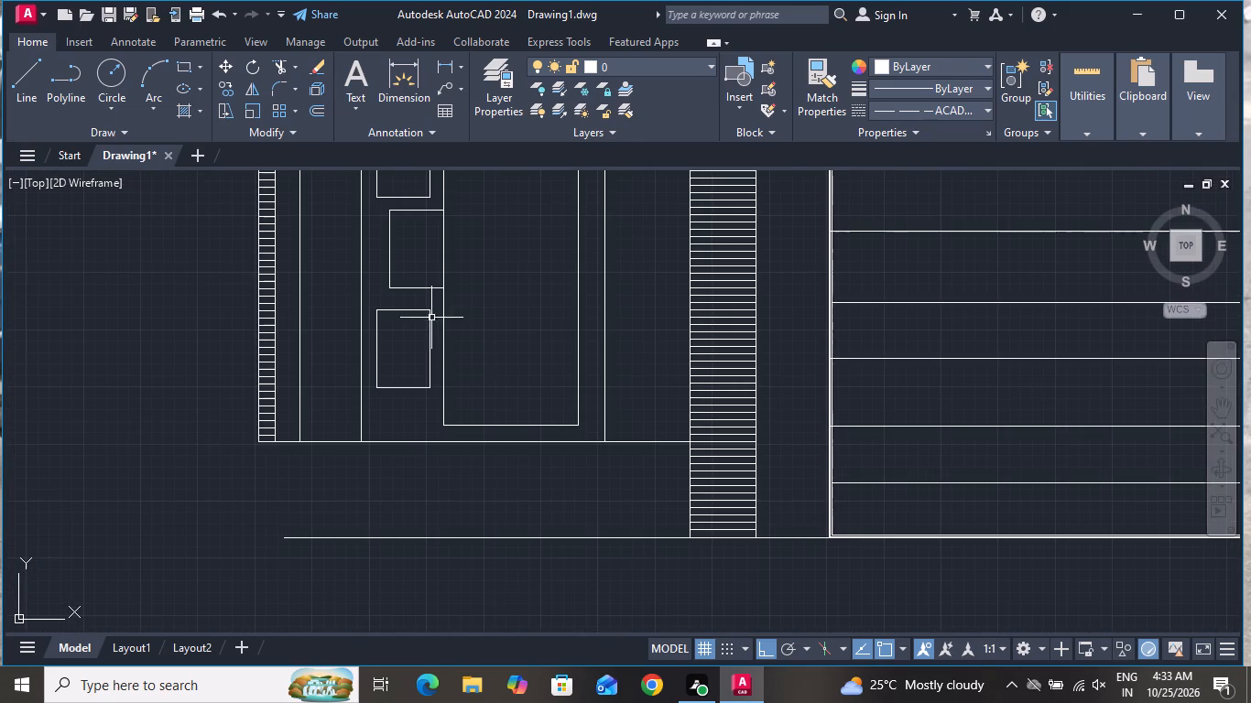
left_click(421, 373)
left_click(391, 403)
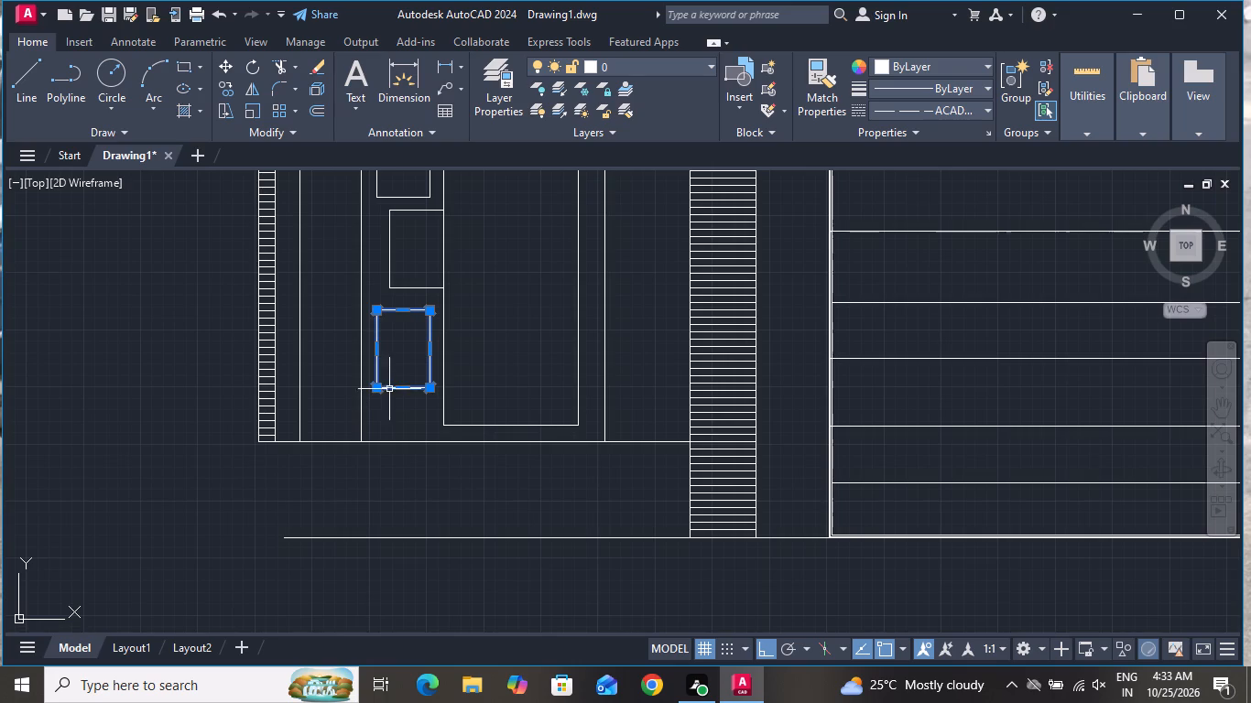
left_click(225, 70)
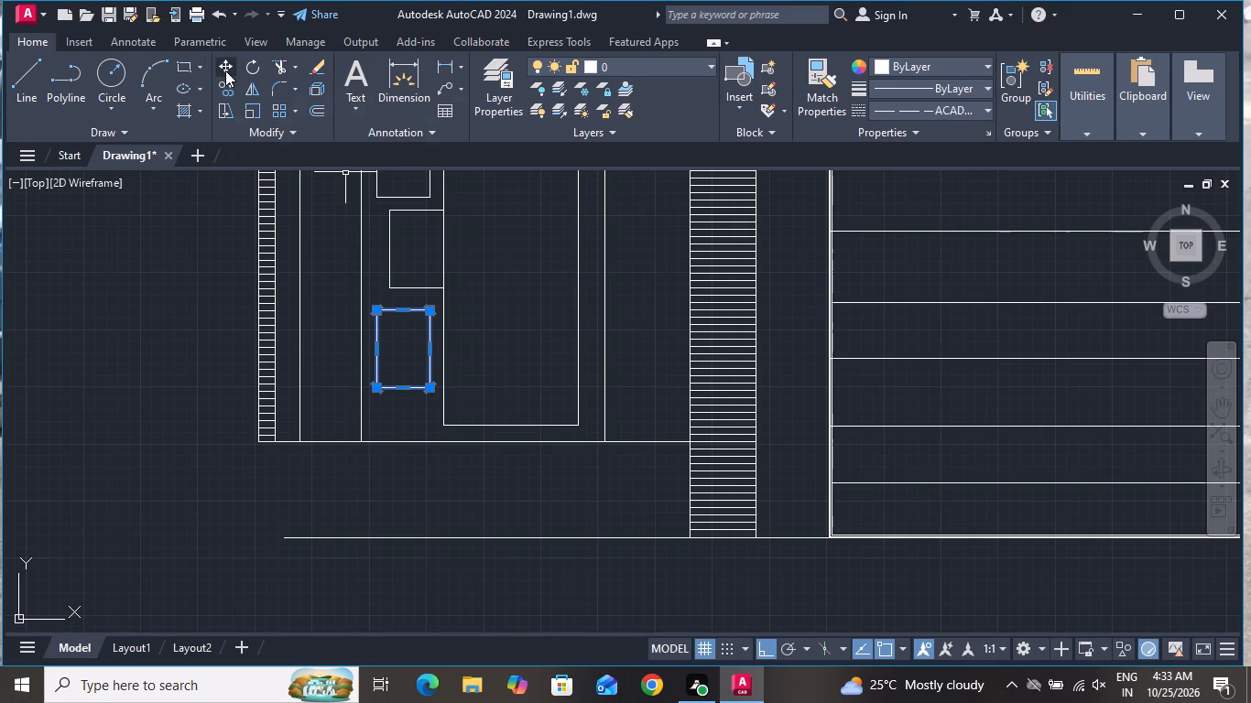
left_click(430, 312)
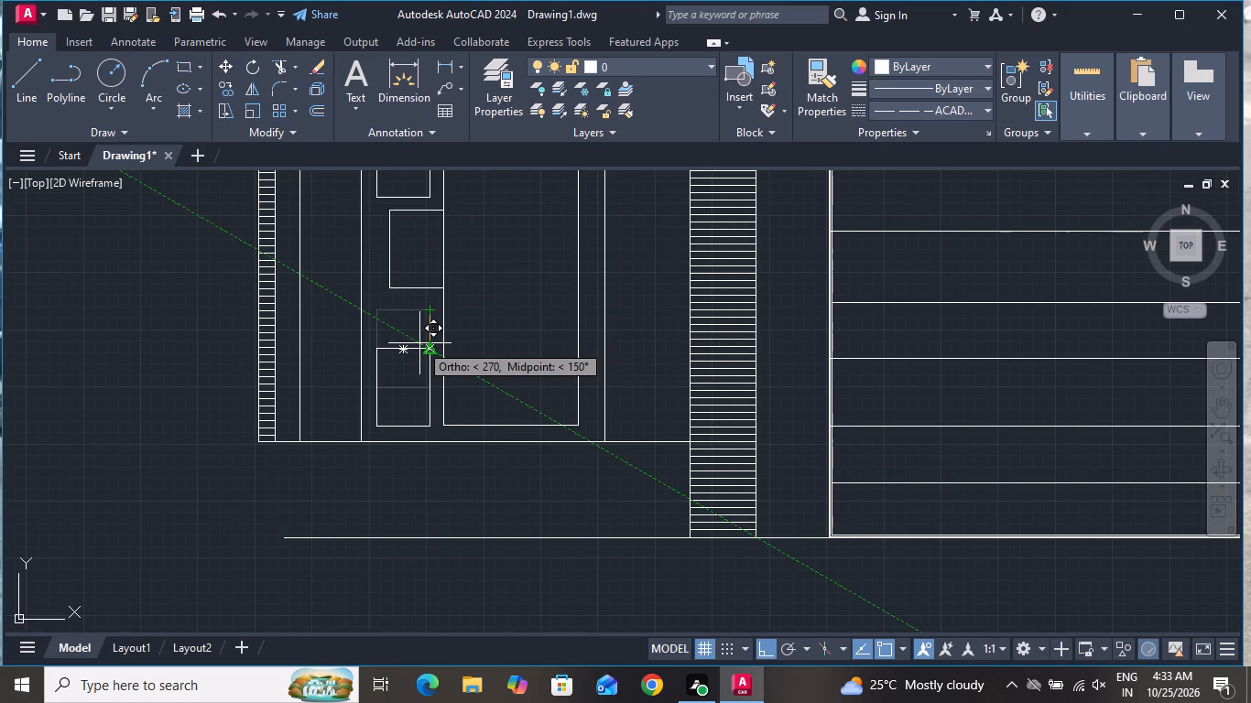
left_click(419, 343)
With Ortho off, move the middle small rectangle about 370 left and down, in line with the others and just above the lowest.
left_click(425, 288)
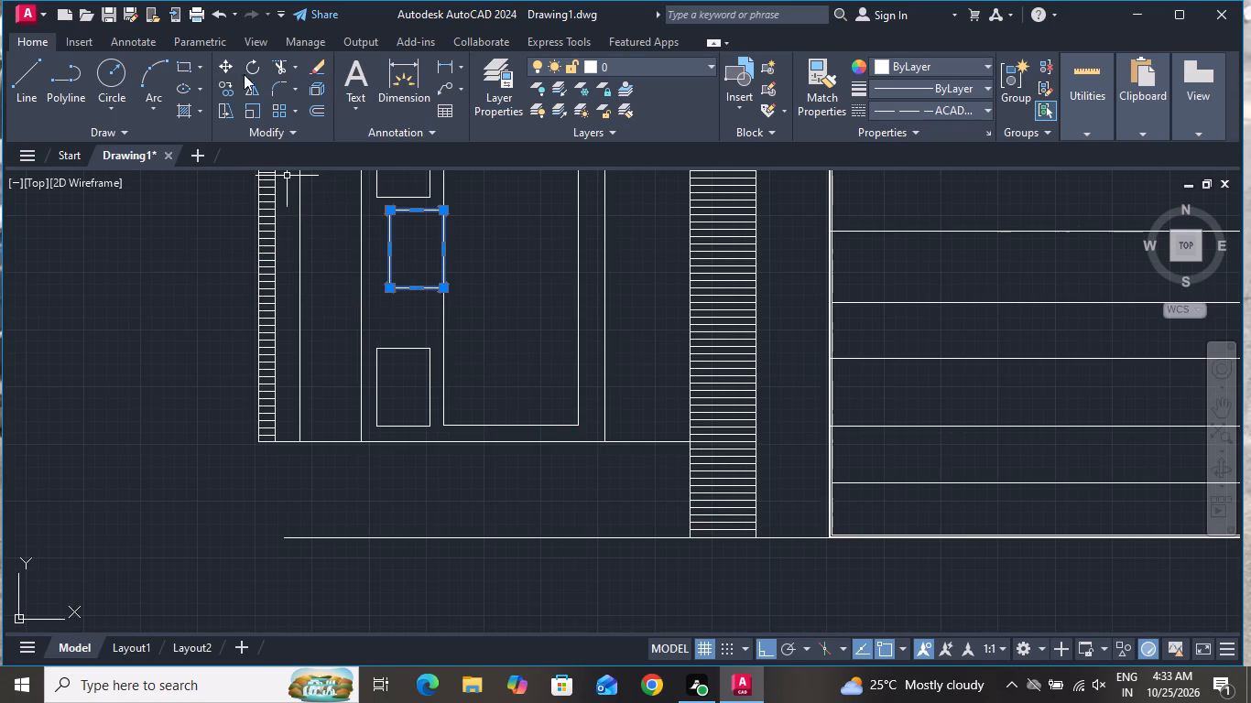
left_click(223, 61)
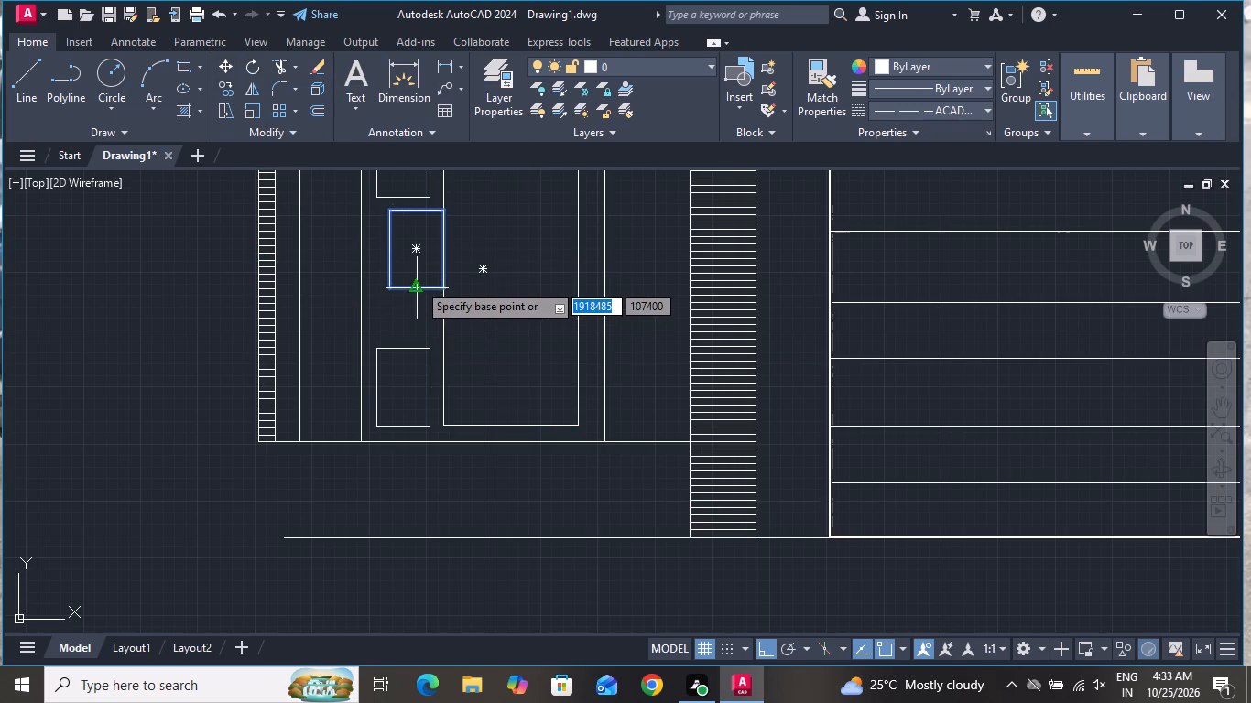
left_click(418, 283)
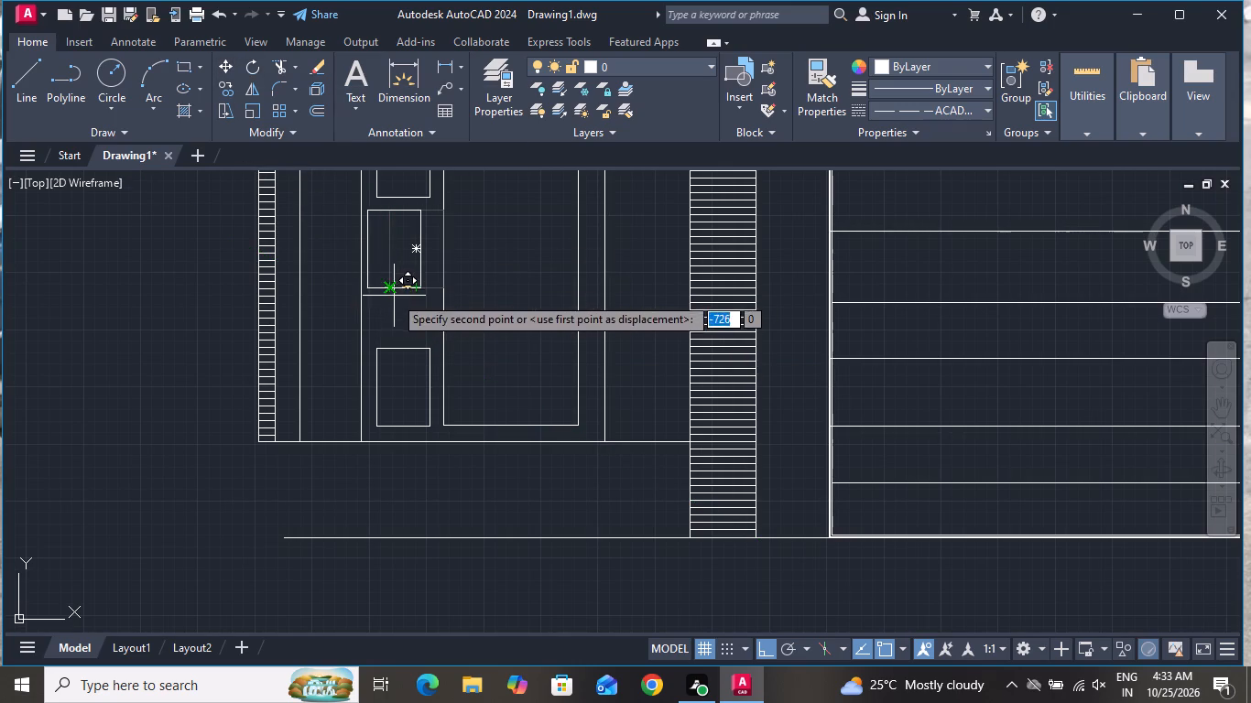
left_click(767, 648)
scroll(395, 298, "up", 2)
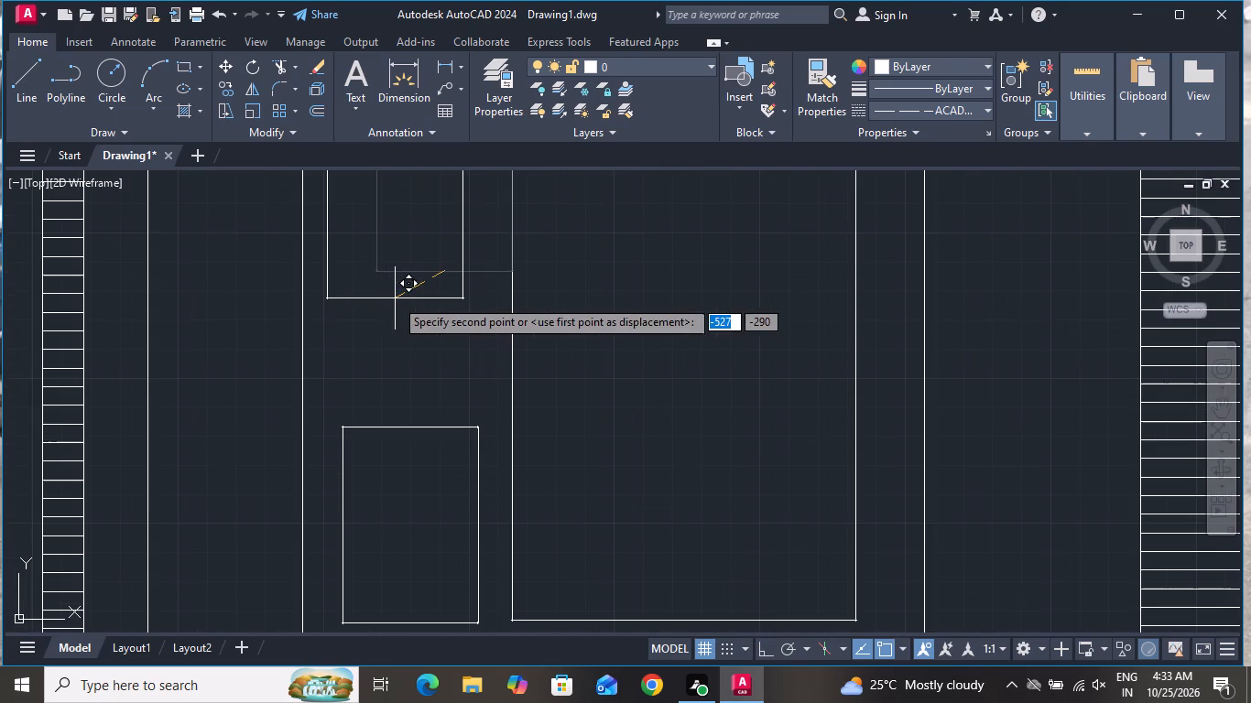
left_click(409, 380)
scroll(462, 460, "down", 3)
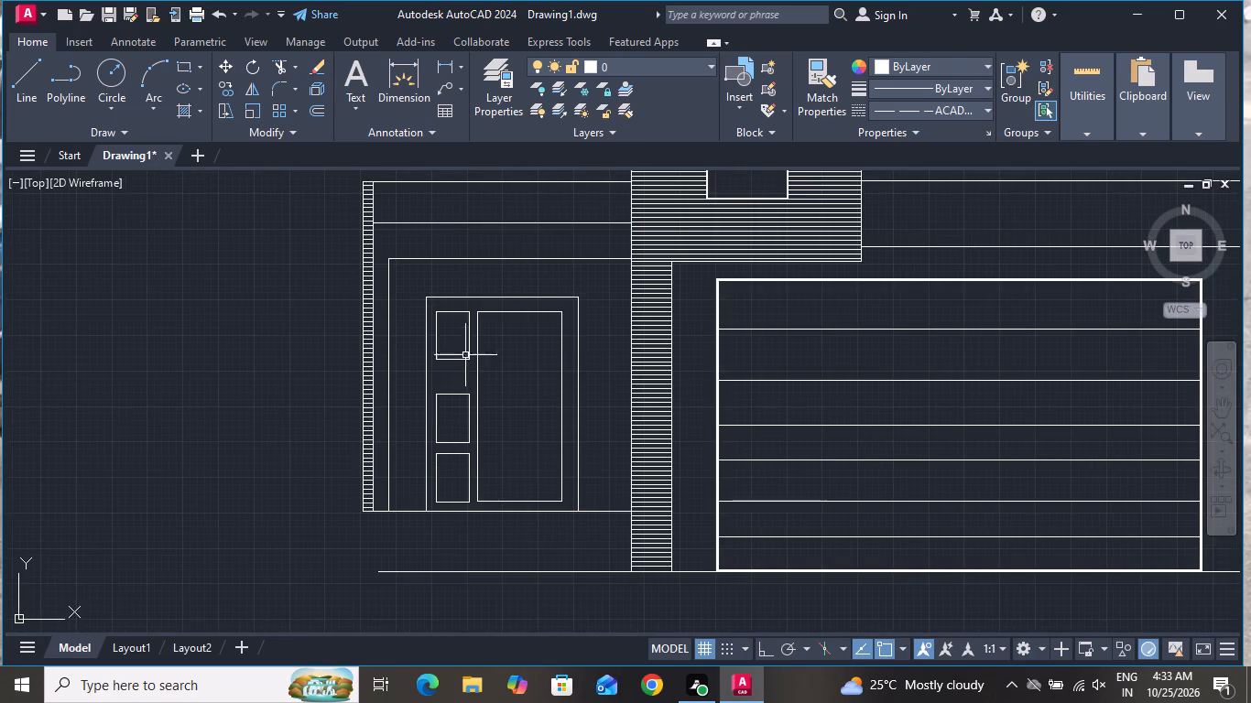
Move the middle small rectangle up about 510 so the three small rectangles are evenly spaced.
scroll(466, 344, "up", 2)
scroll(460, 296, "down", 2)
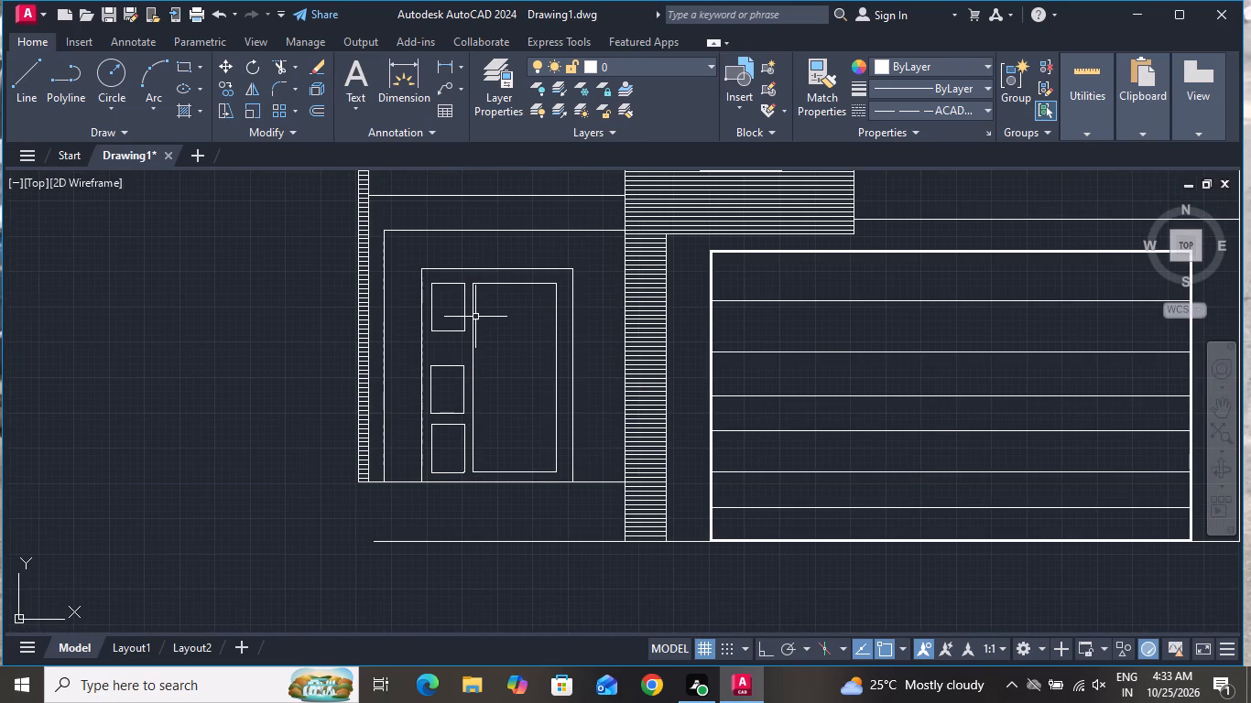
scroll(475, 317, "down", 1)
scroll(451, 371, "up", 1)
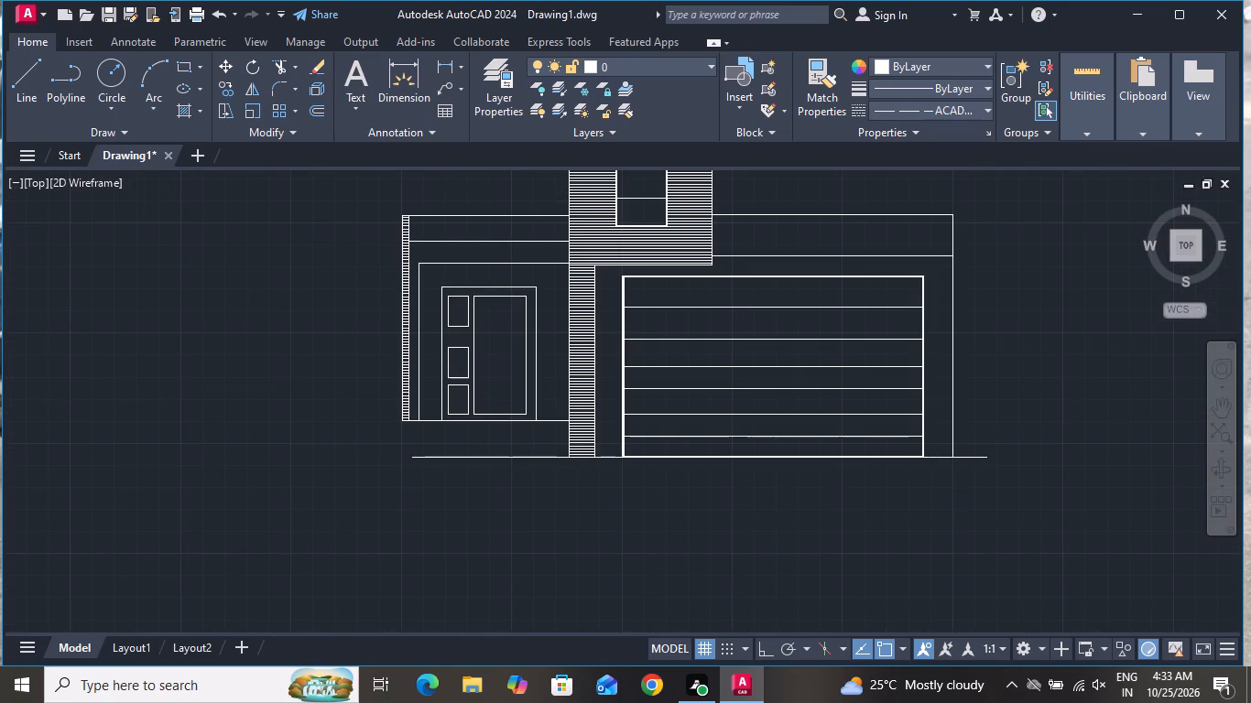
double_click(470, 293)
left_click(469, 297)
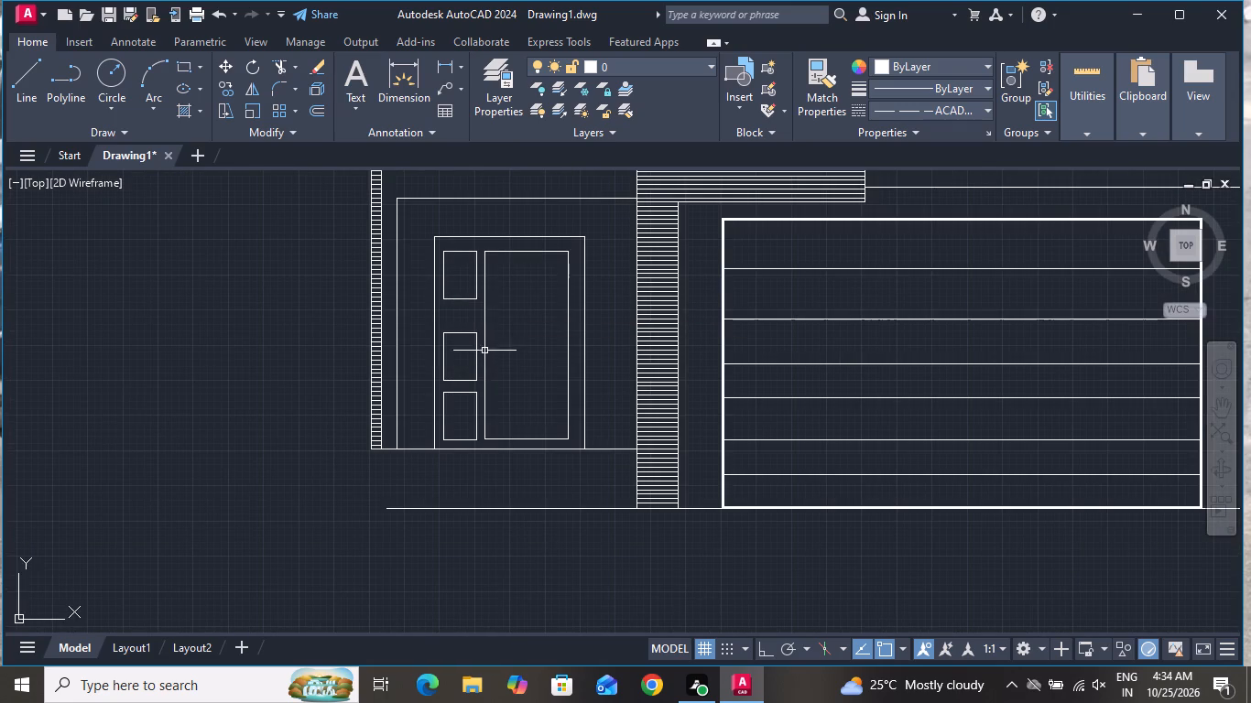
scroll(468, 364, "up", 2)
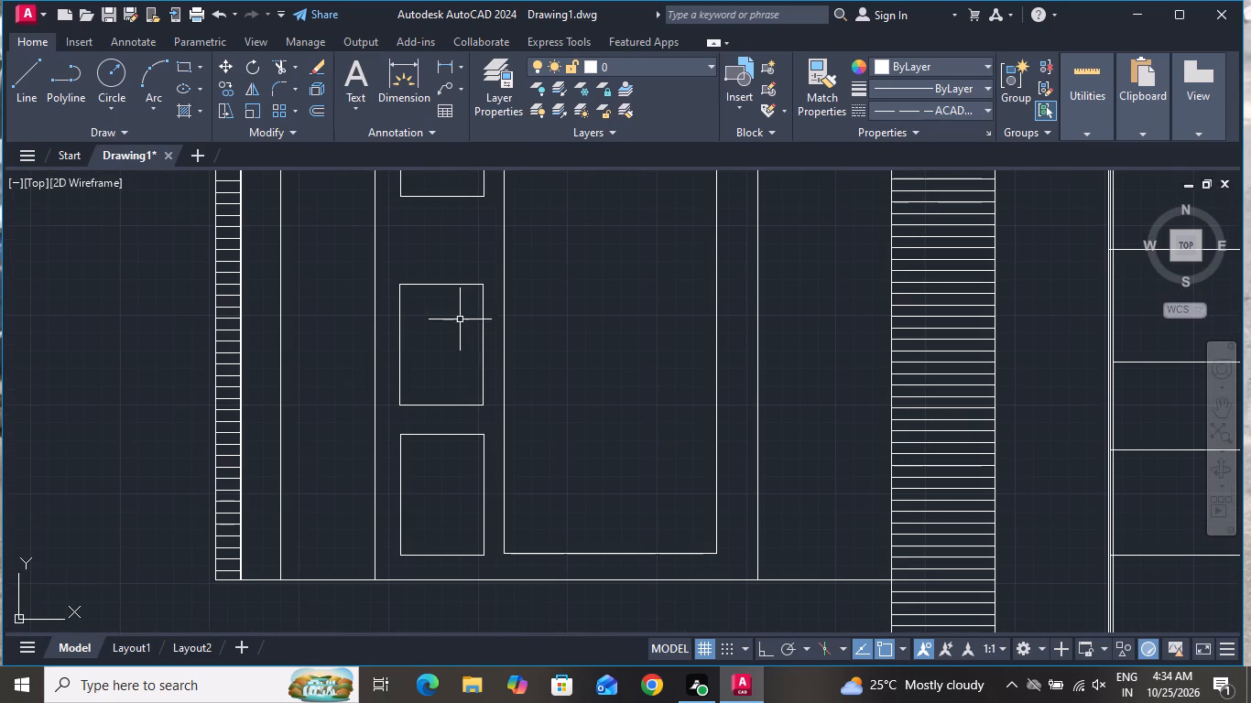
left_click(464, 263)
left_click(418, 415)
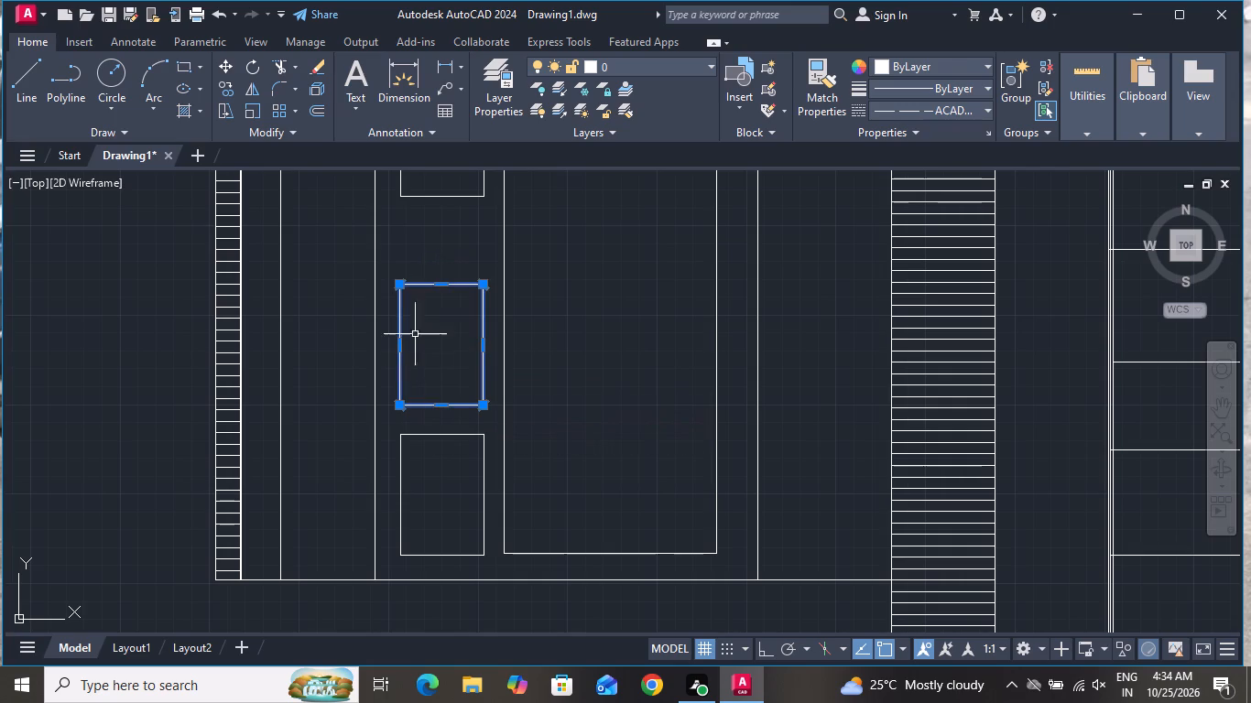
left_click(231, 70)
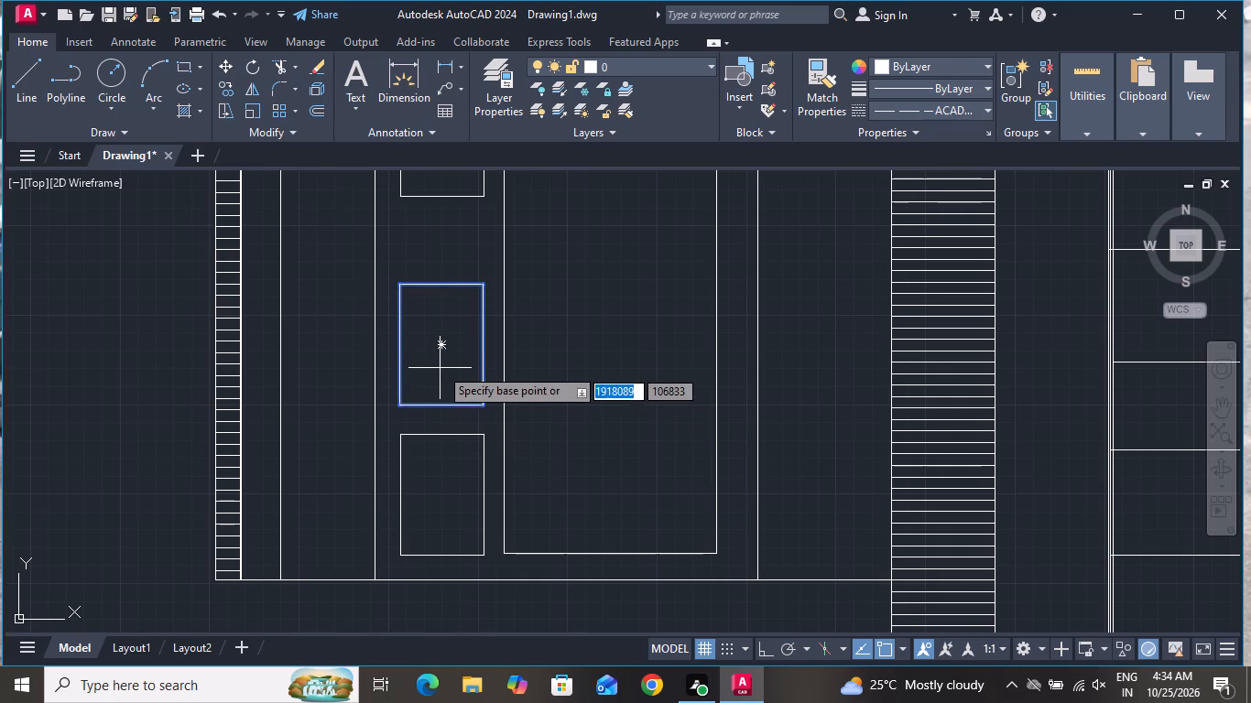
left_click(433, 350)
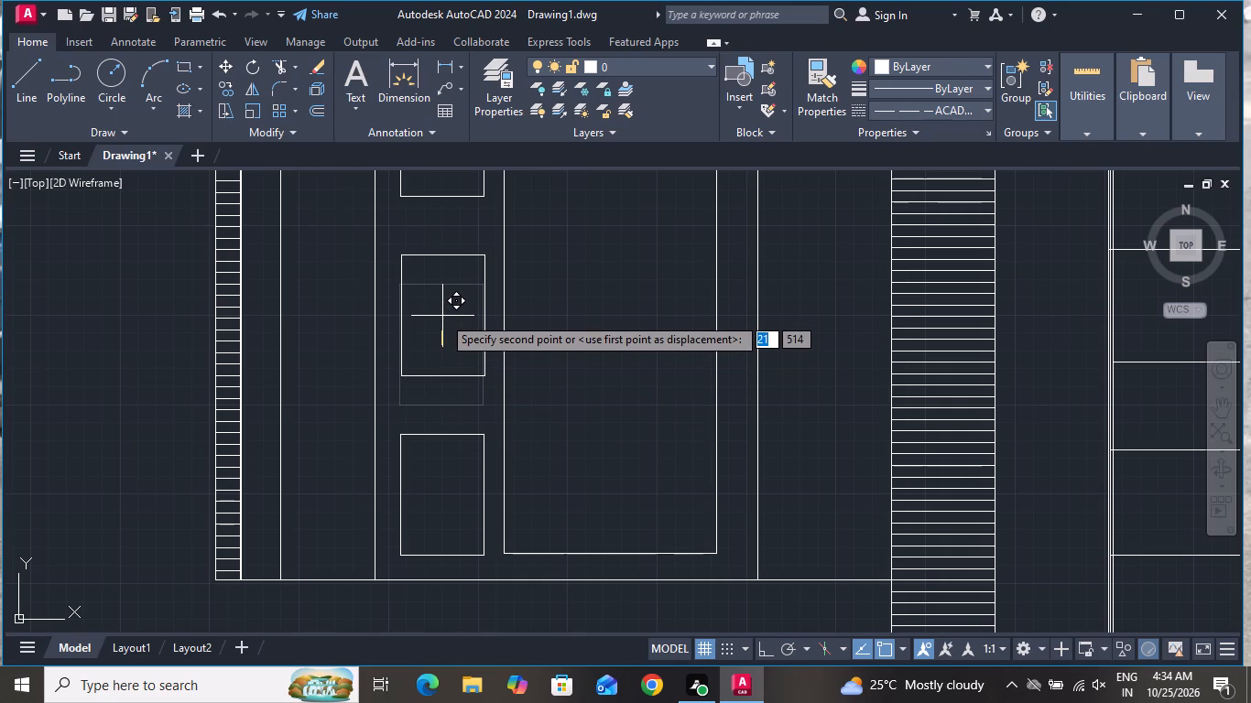
left_click(442, 315)
scroll(460, 376, "down", 2)
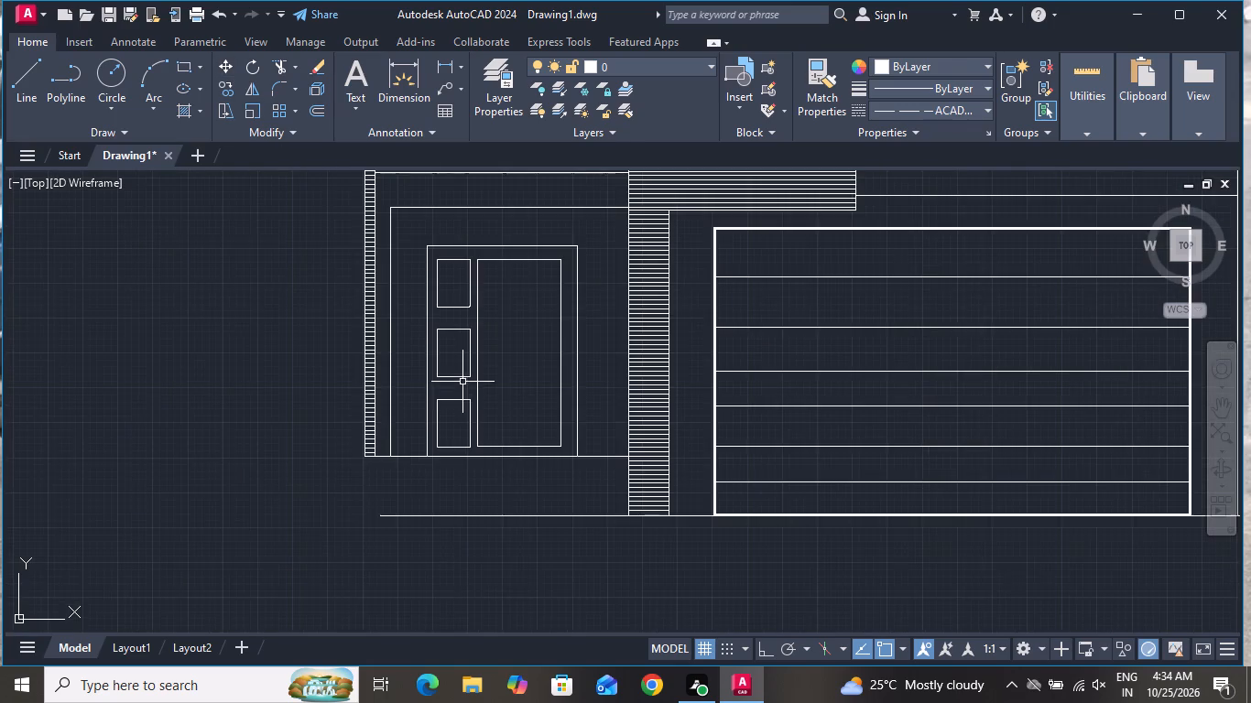
Draw a slim vertical handle rectangle just inside the tall door panel's left edge, level with the middle small rectangle.
scroll(477, 386, "down", 2)
scroll(467, 342, "up", 1)
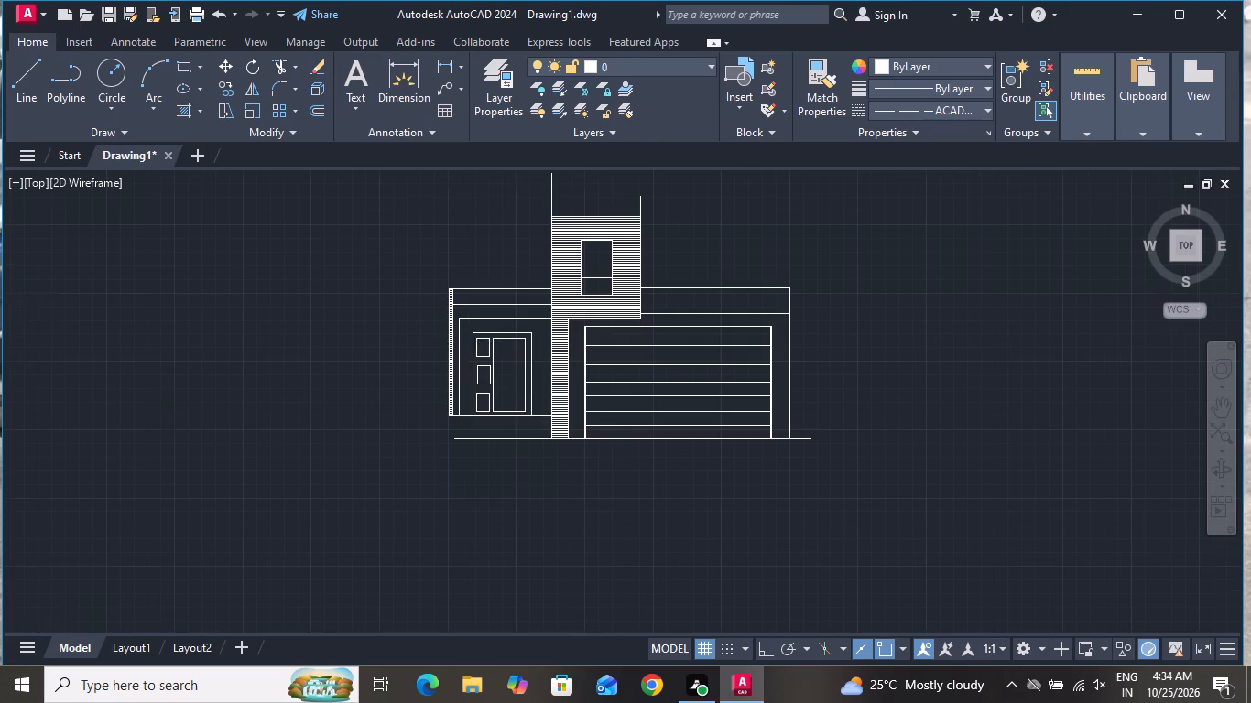
scroll(467, 342, "up", 1)
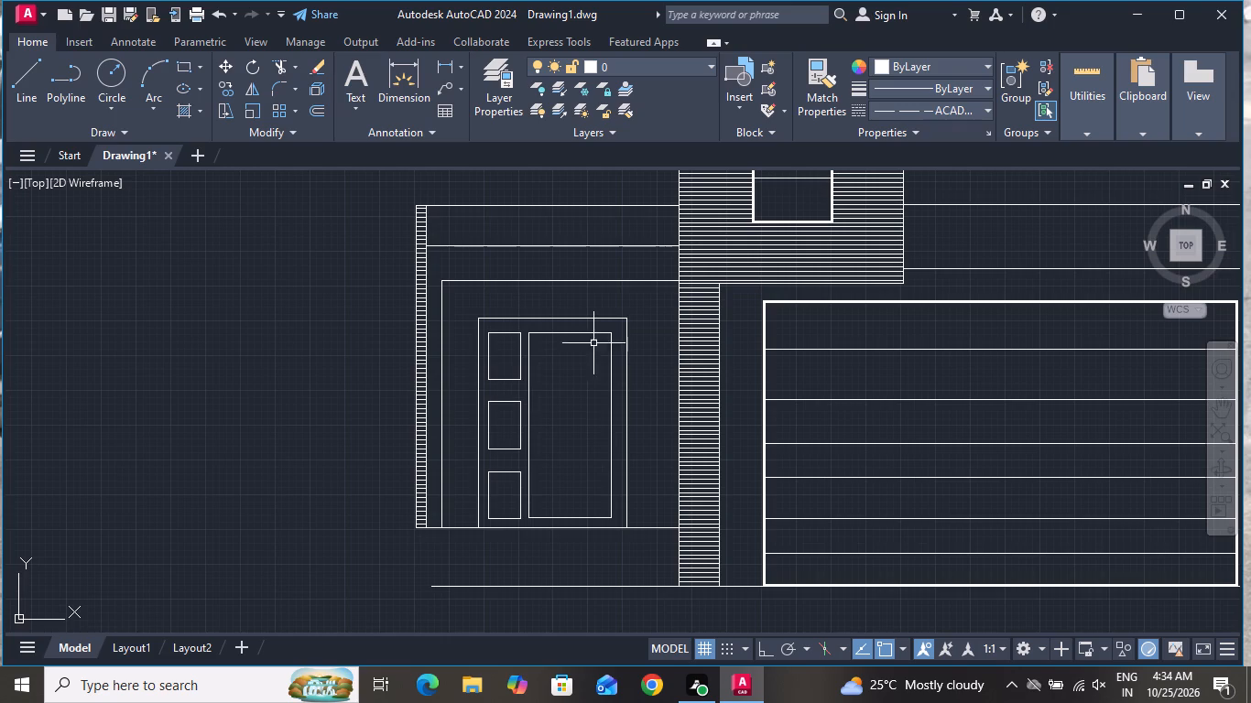
left_click(186, 63)
scroll(480, 395, "up", 2)
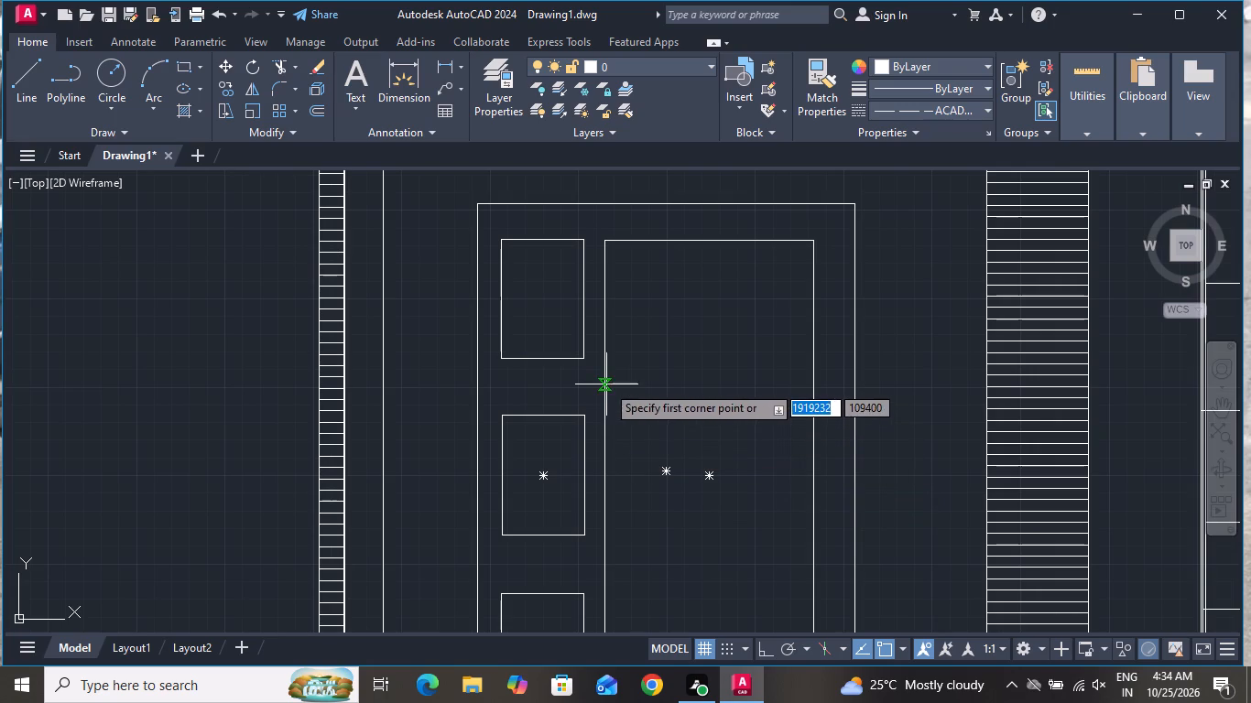
left_click(622, 421)
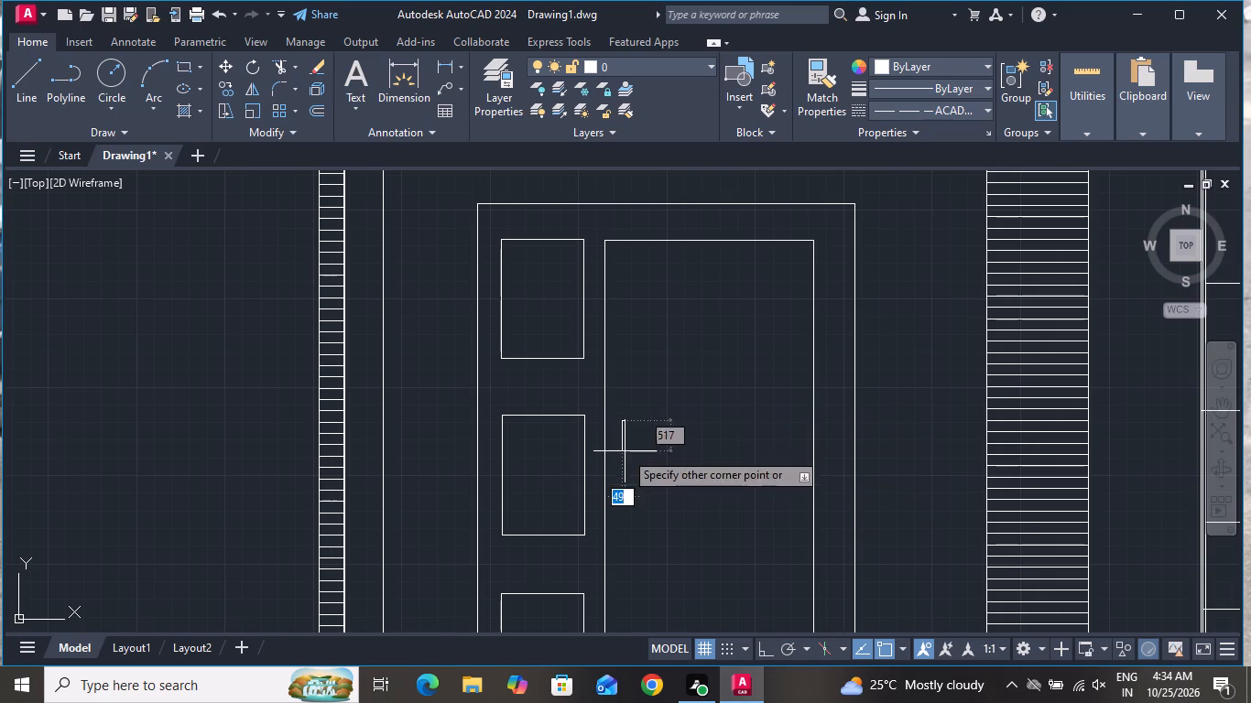
left_click(615, 523)
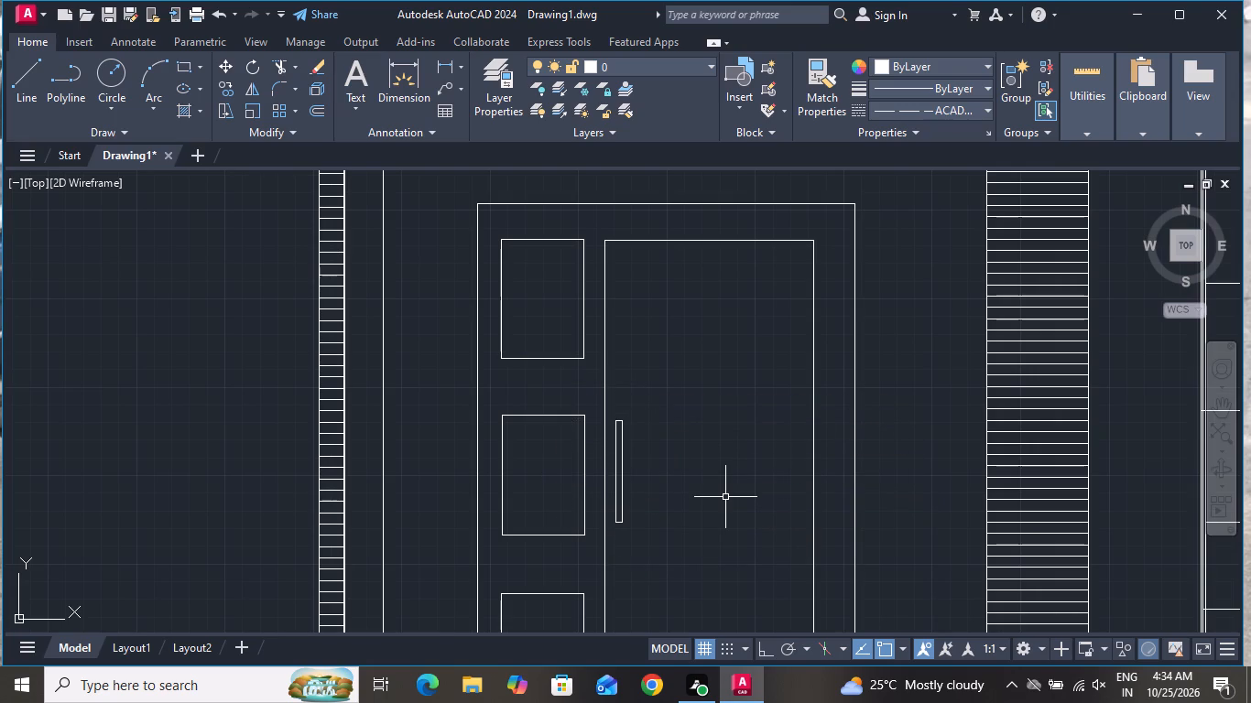
Copy the slim handle rectangle across the tall door panel to just inside its right edge, at nearly the same height.
left_click(629, 467)
left_click(614, 475)
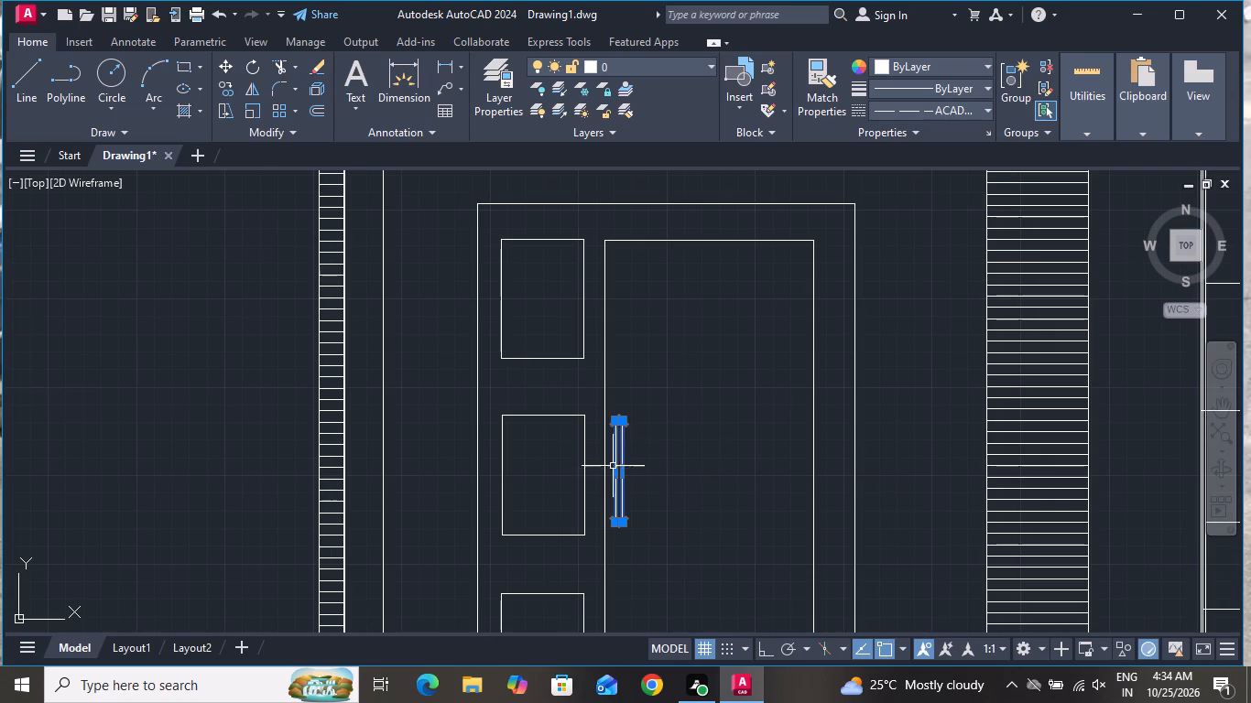
left_click(226, 93)
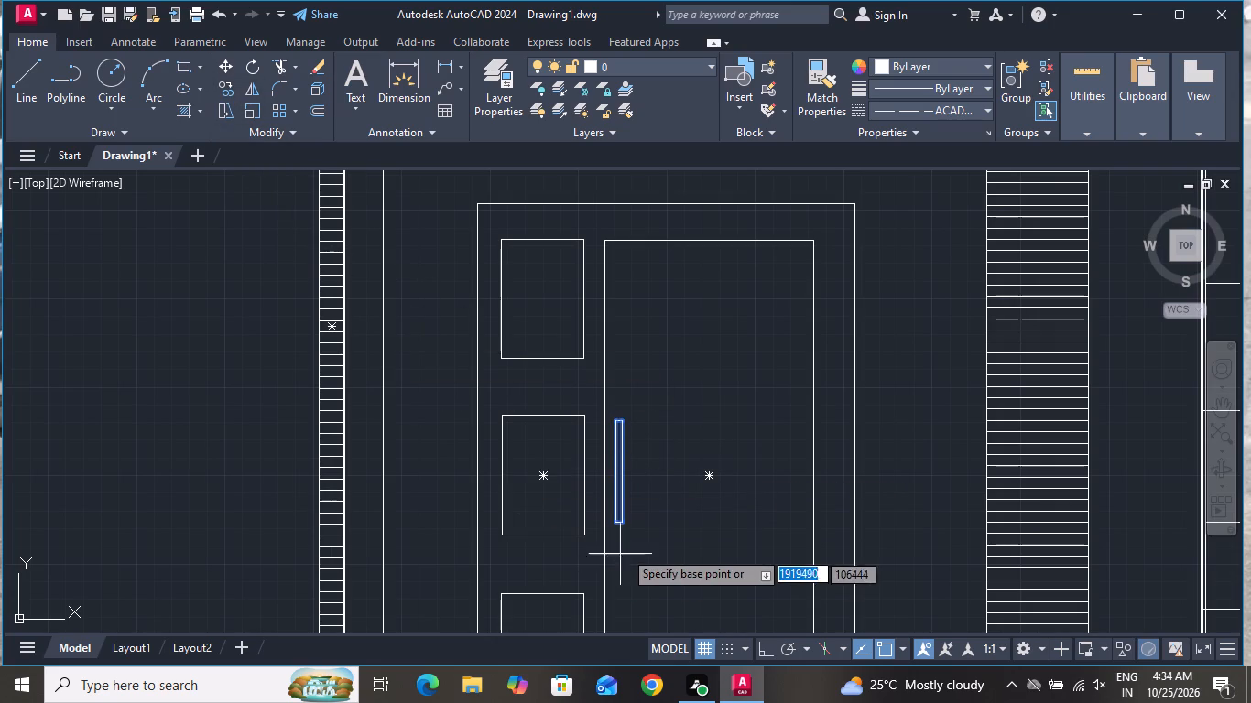
left_click(604, 529)
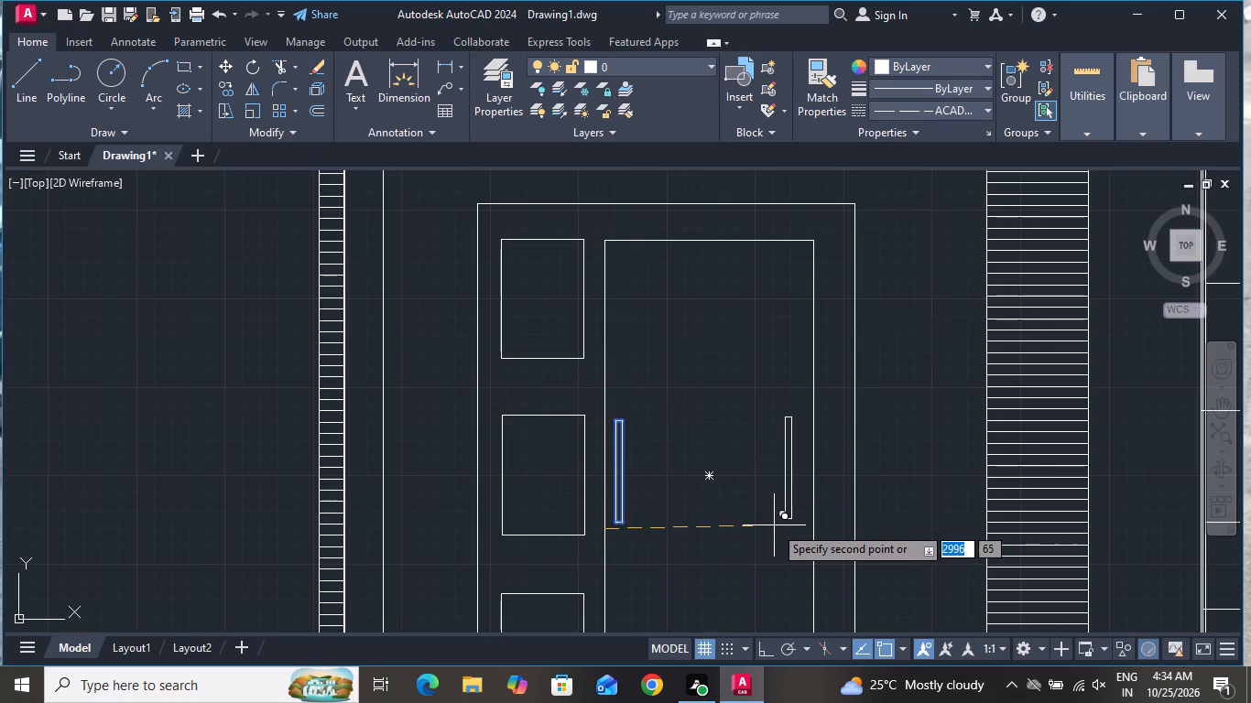
left_click(784, 525)
right_click(740, 555)
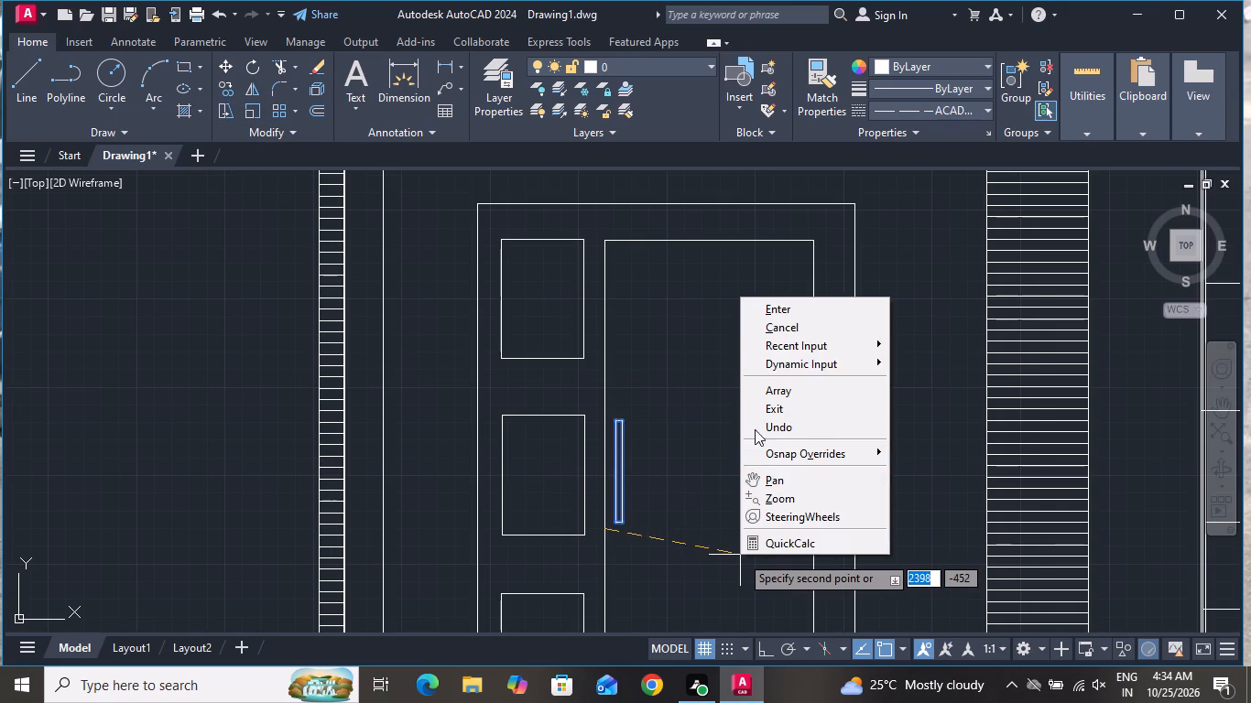
left_click(758, 332)
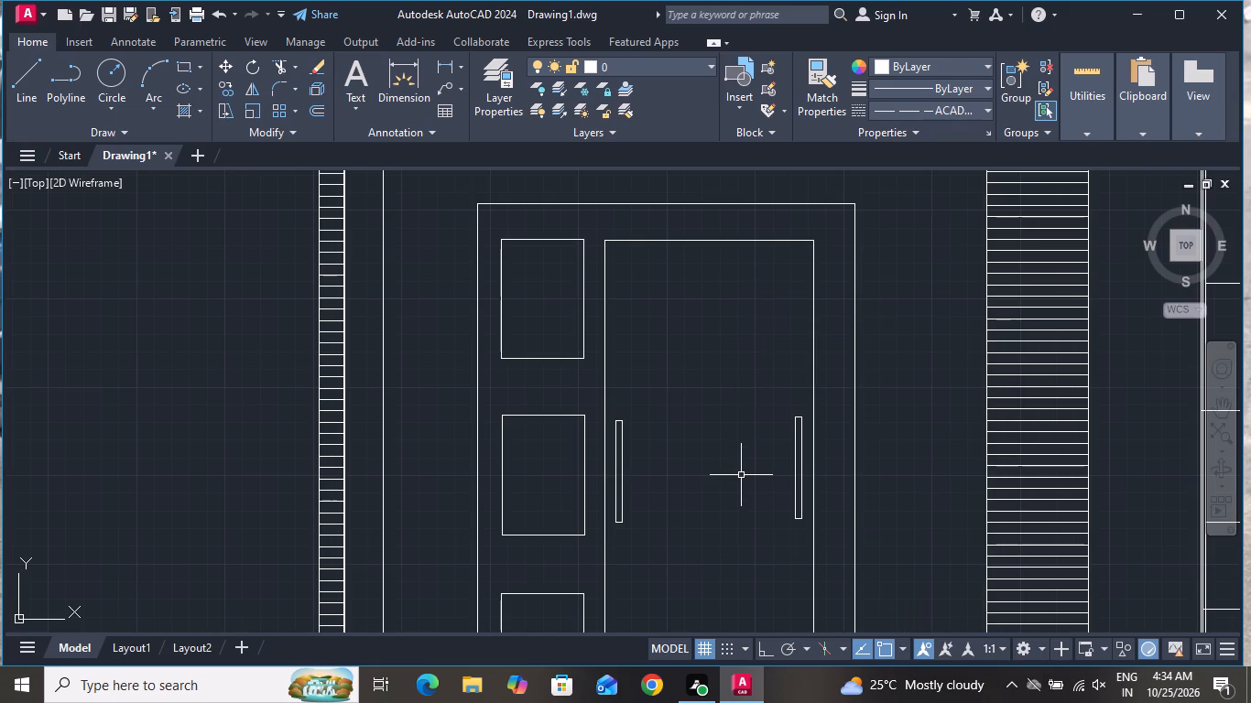
Draw a small rectangle about 500 wide and 860 high in the upper middle of the tall door panel.
left_click(182, 62)
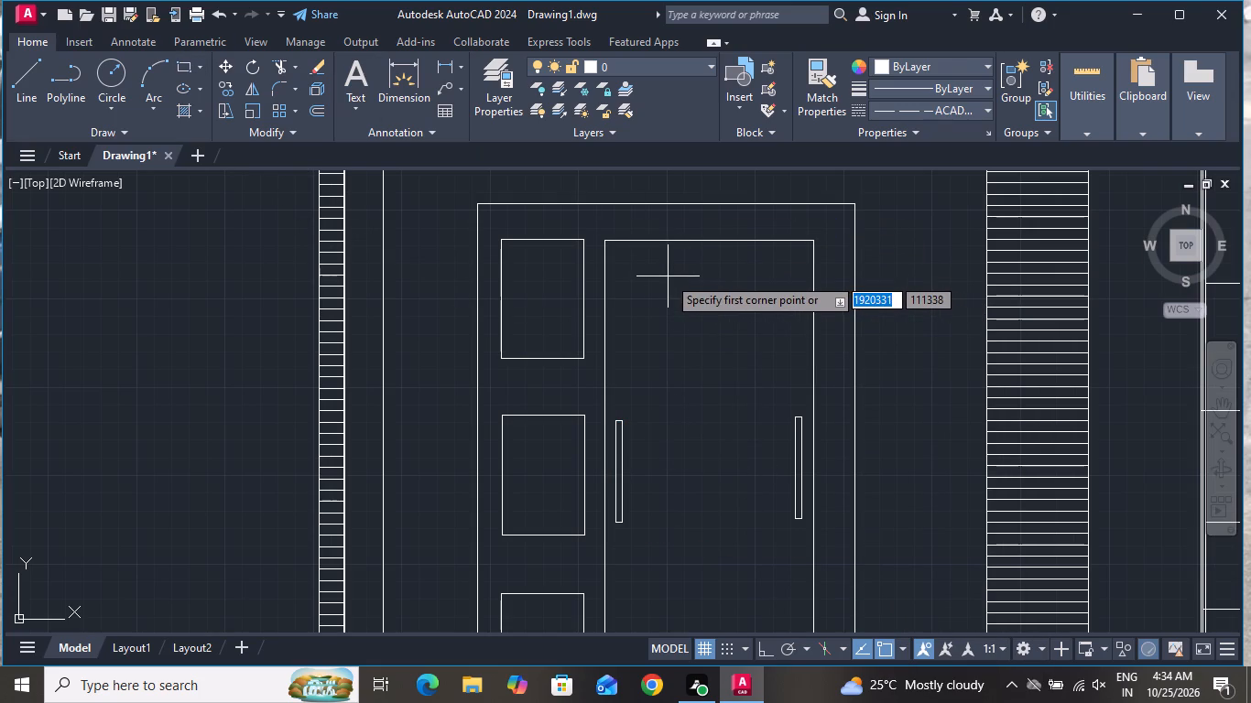
left_click(680, 293)
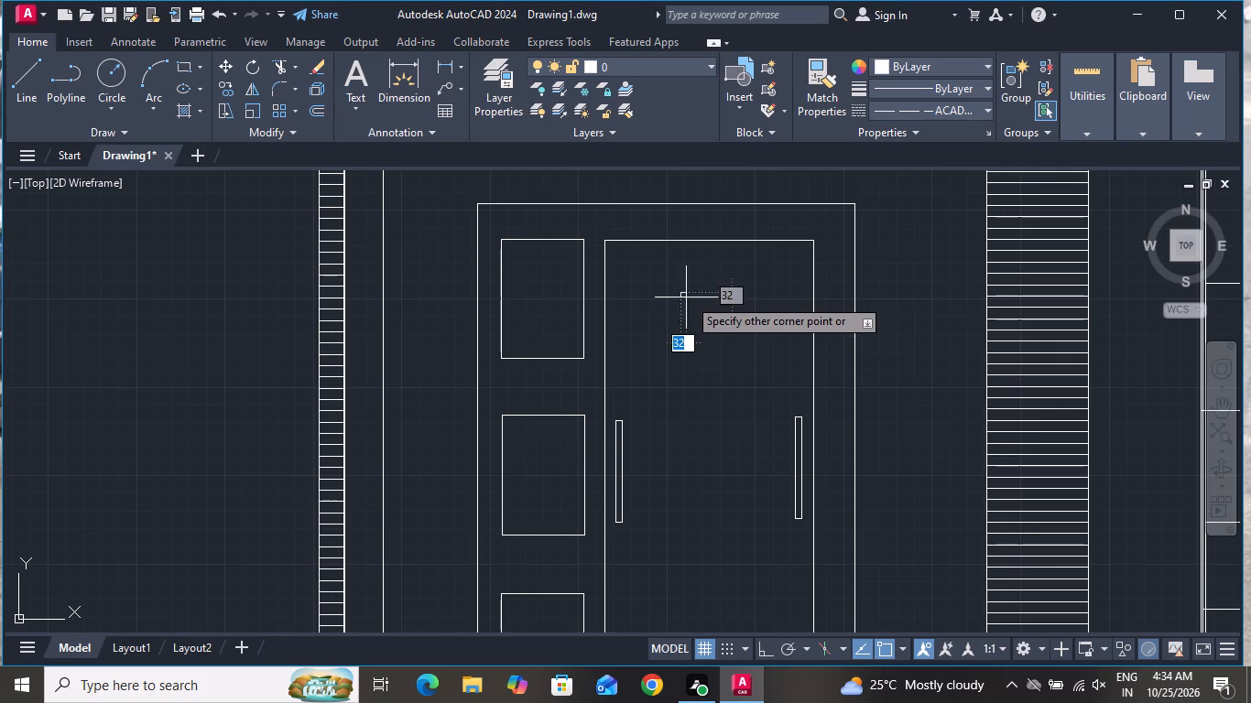
left_click(709, 341)
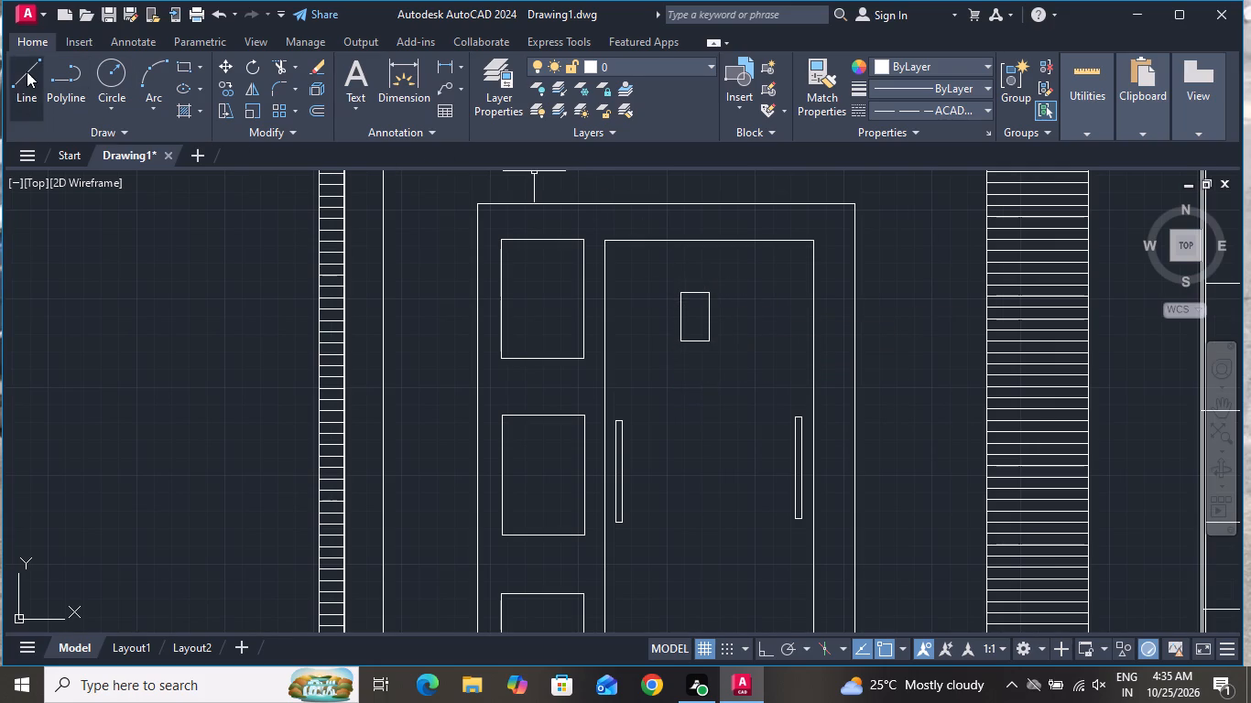
Draw a horizontal line from side to side across the lower part of the small rectangle in the tall door panel.
left_click(27, 71)
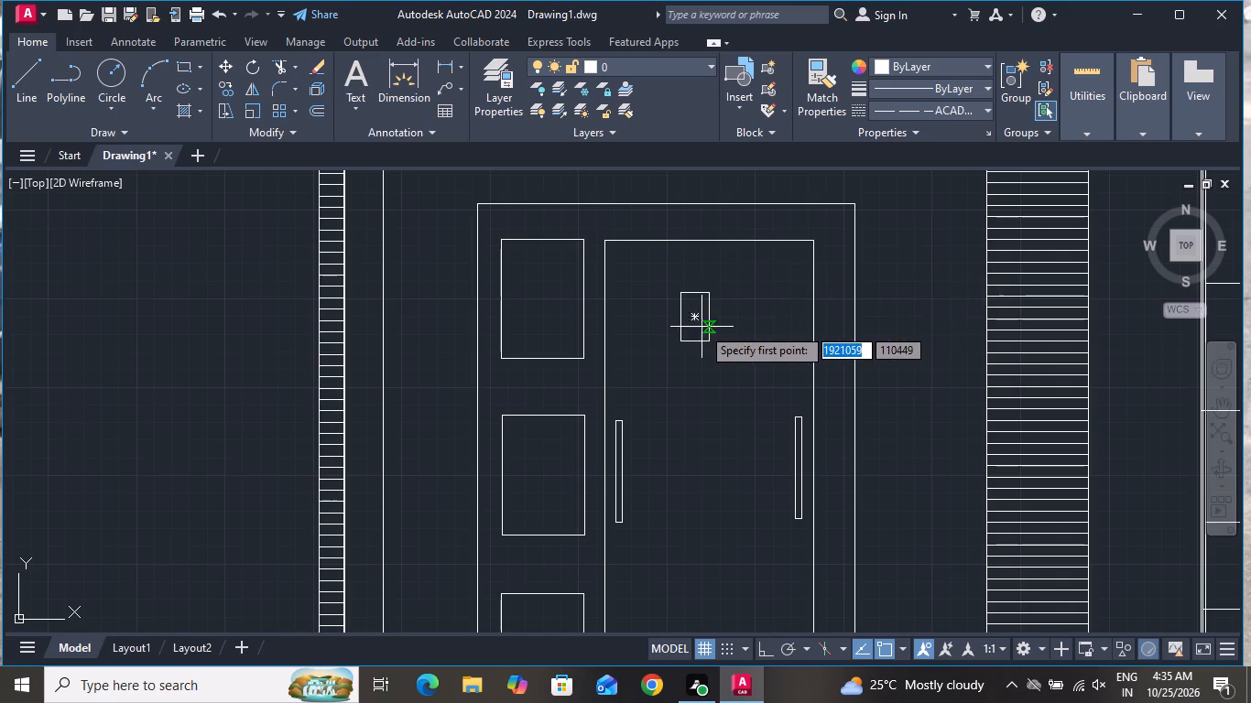
scroll(702, 328, "up", 2)
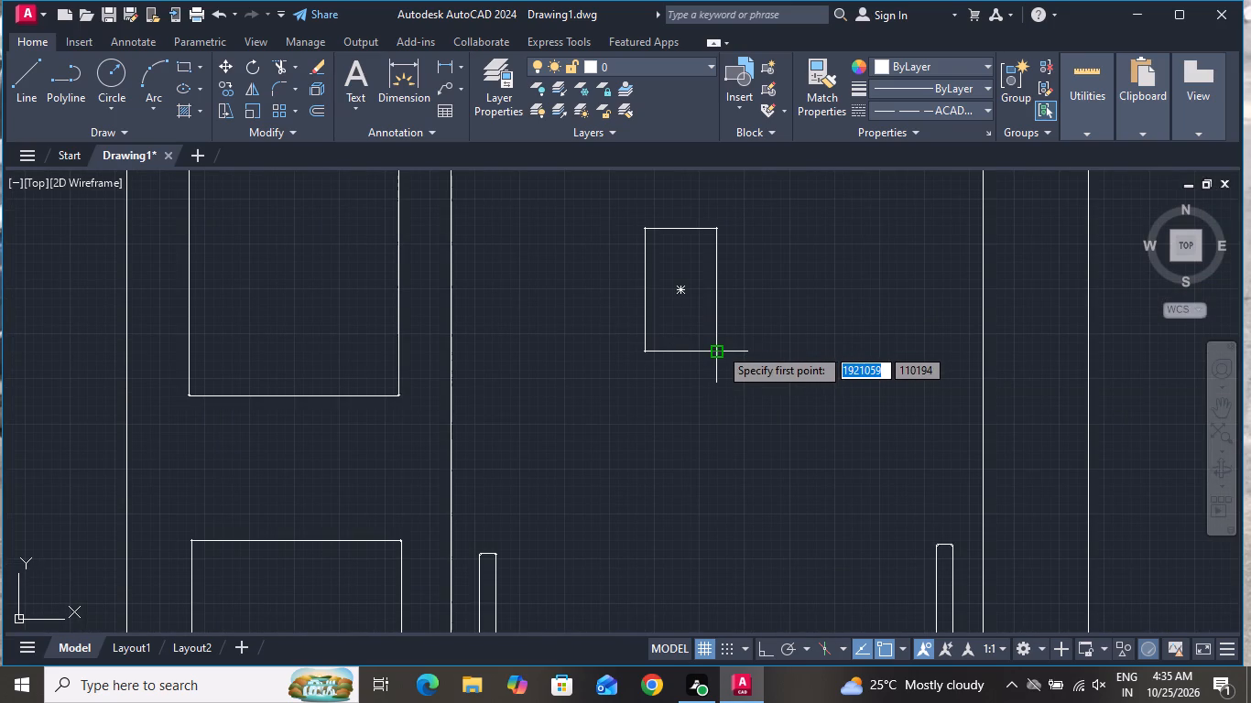
scroll(633, 335, "up", 1)
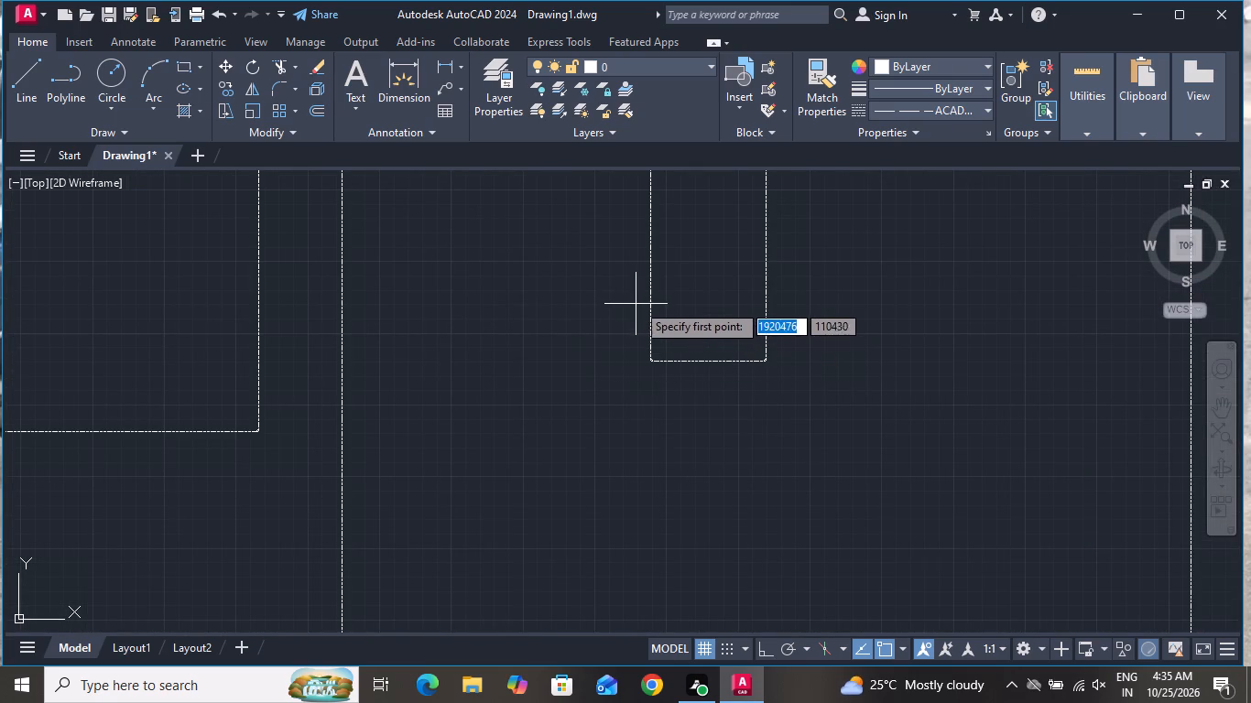
left_click(647, 297)
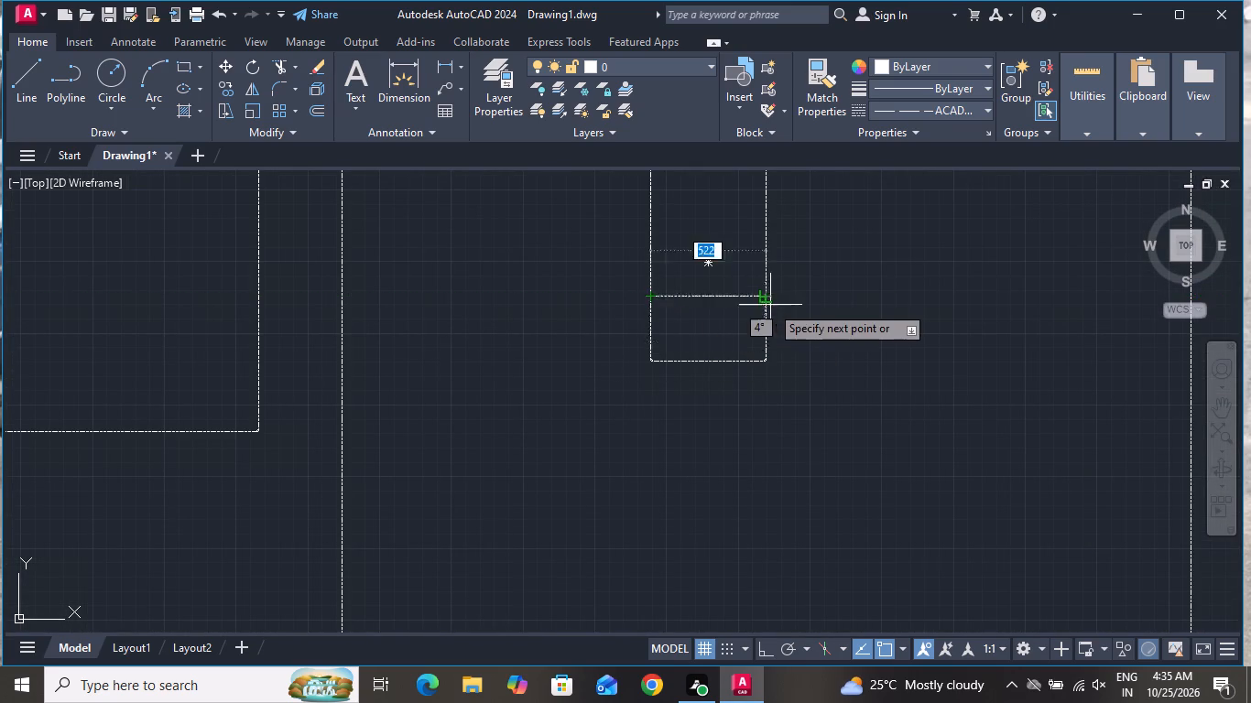
left_click(765, 300)
right_click(763, 301)
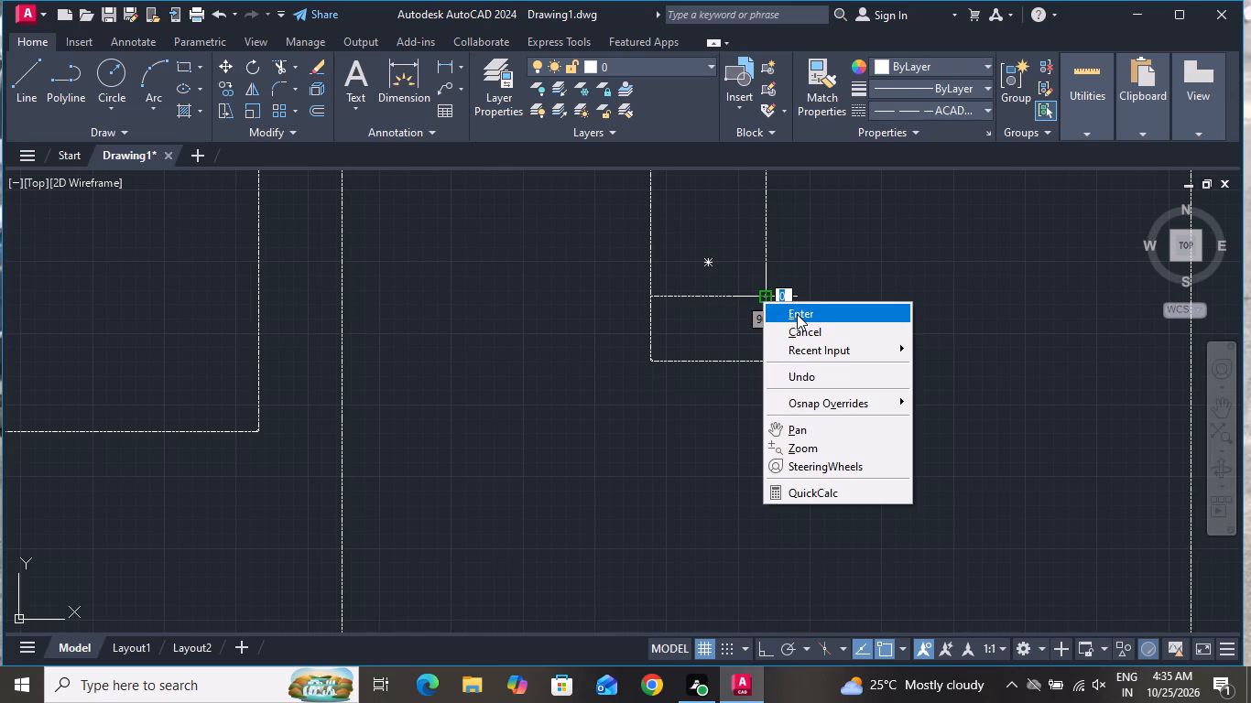
left_click(809, 327)
Move the small divided rectangle in the tall door panel, with its dividing line, about 260 to the right.
scroll(824, 408, "down", 2)
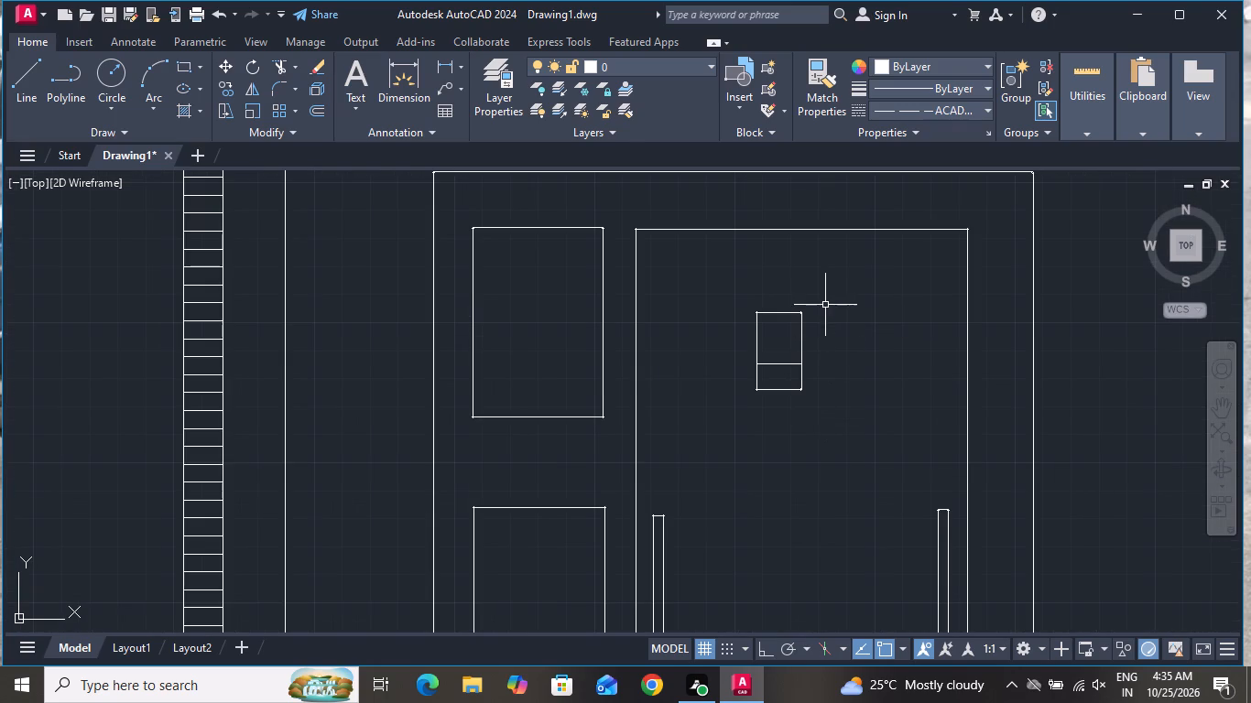
left_click(825, 305)
left_click(716, 425)
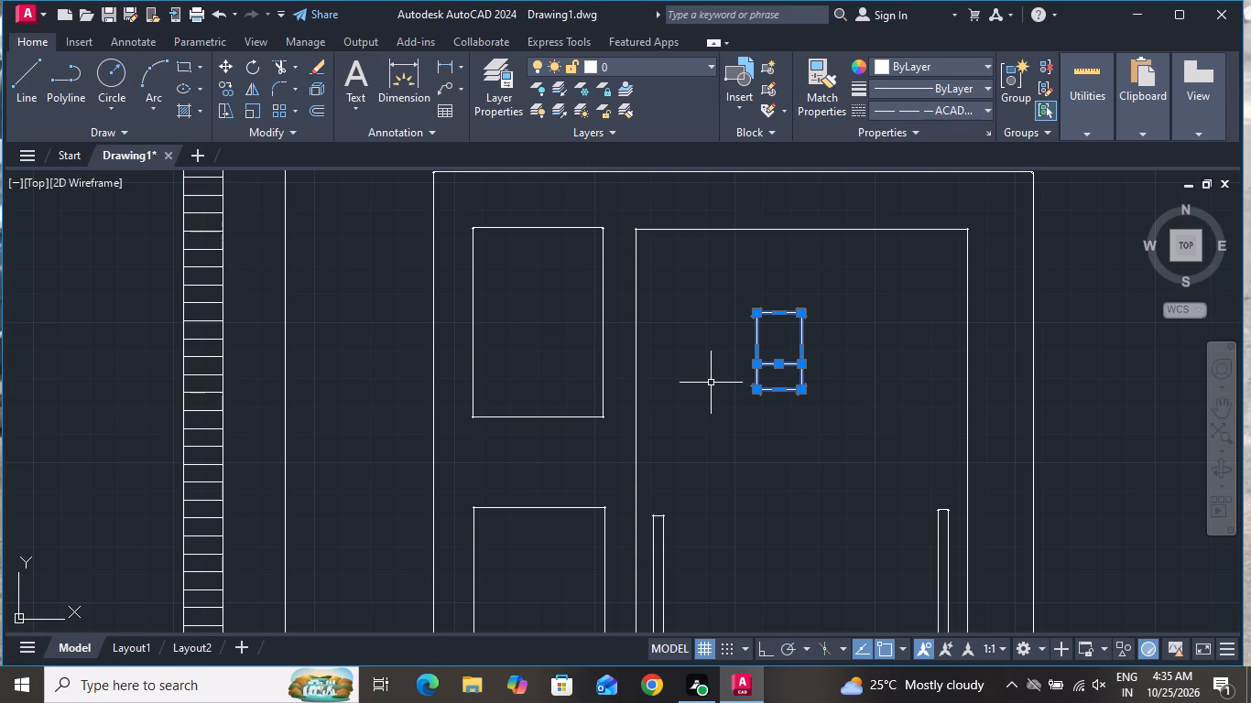
left_click(221, 61)
left_click(778, 350)
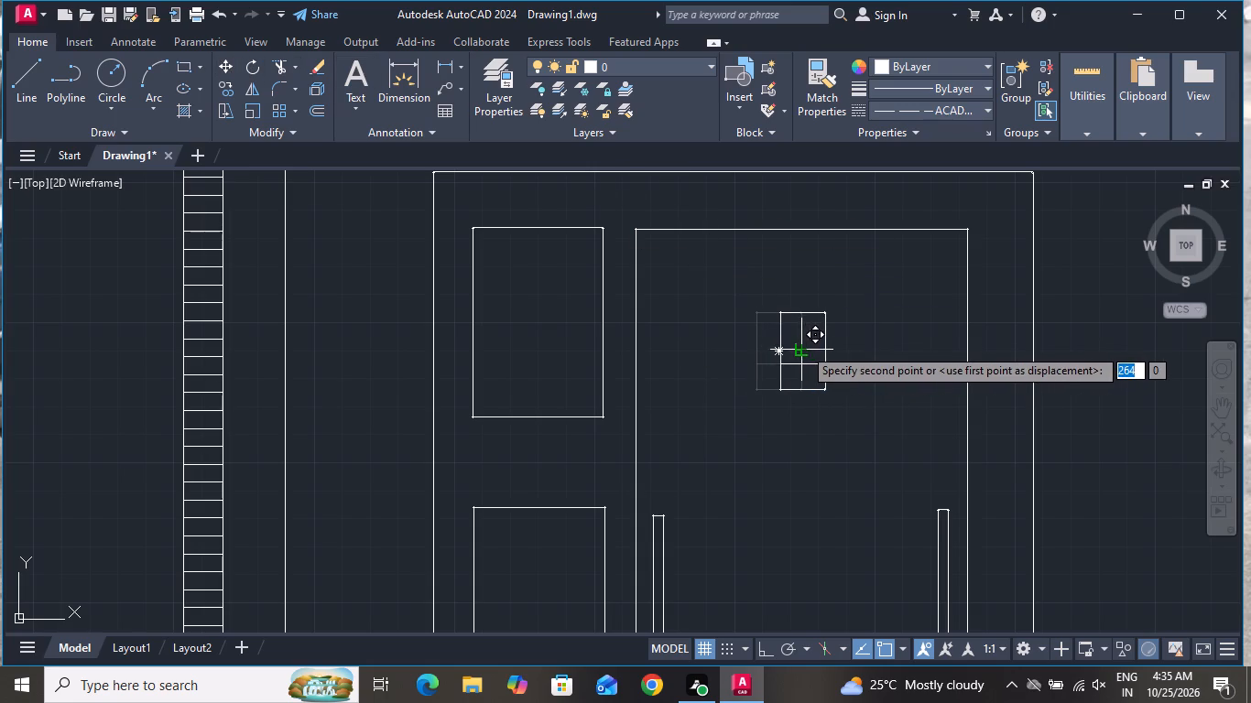
left_click(803, 347)
With Ortho on, draw a line from the clad side strip's top-left corner about 15000 left, continuing about 15900 straight down.
scroll(805, 334, "down", 3)
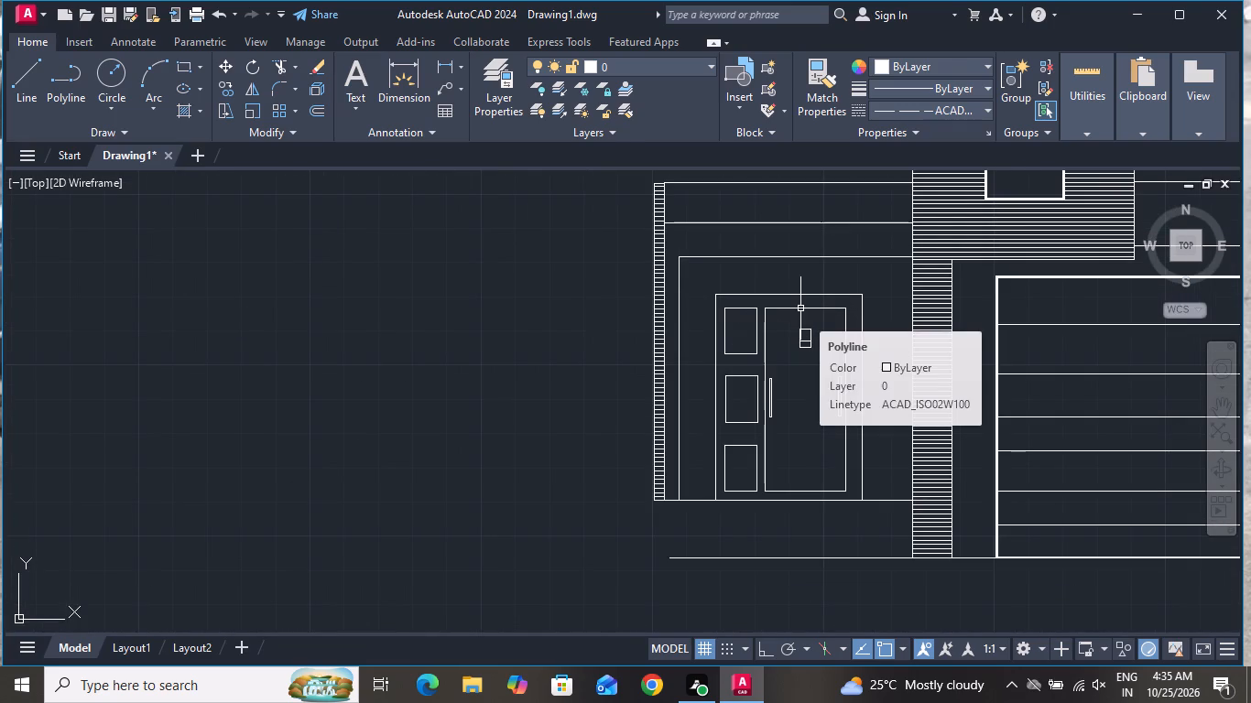
scroll(800, 308, "down", 1)
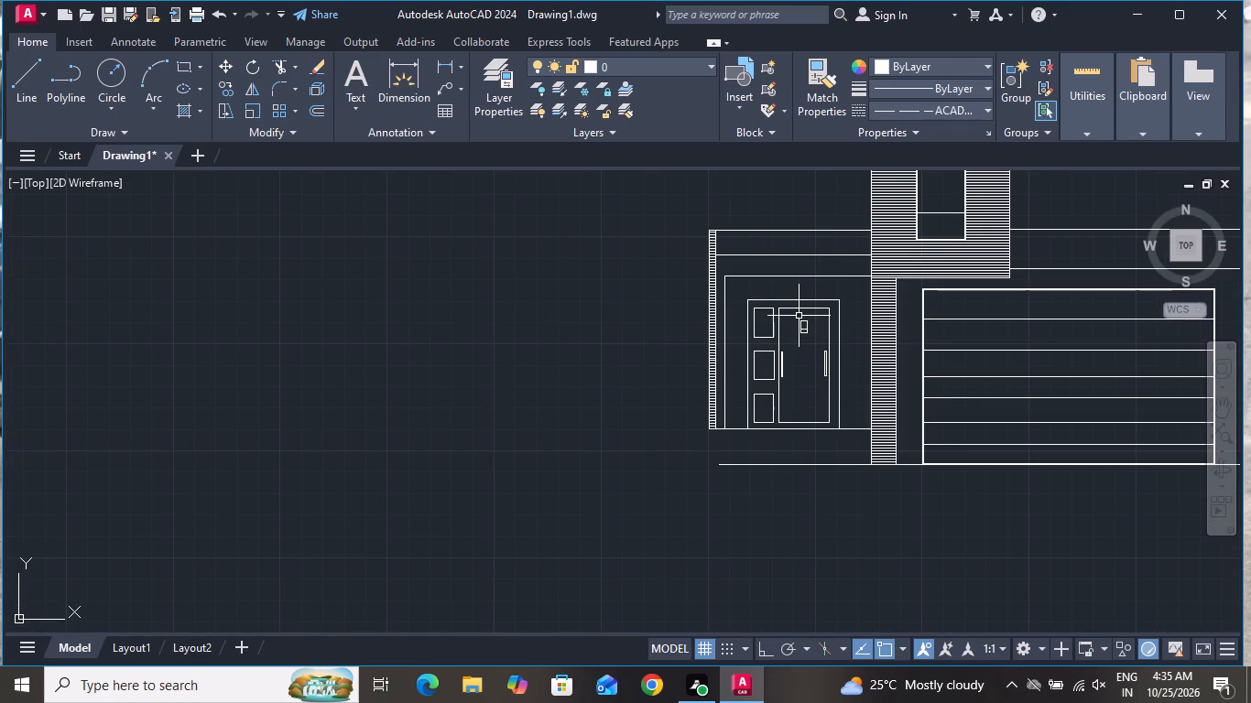
scroll(557, 373, "down", 1)
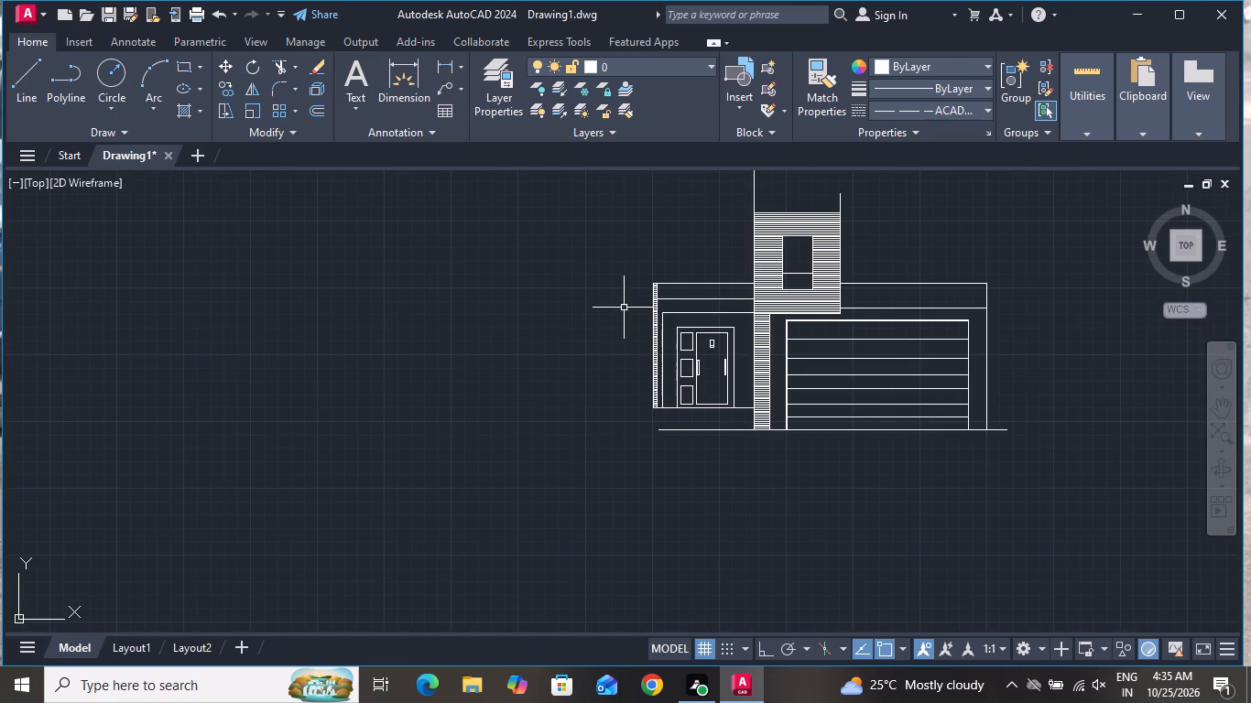
scroll(624, 308, "up", 1)
left_click(624, 308)
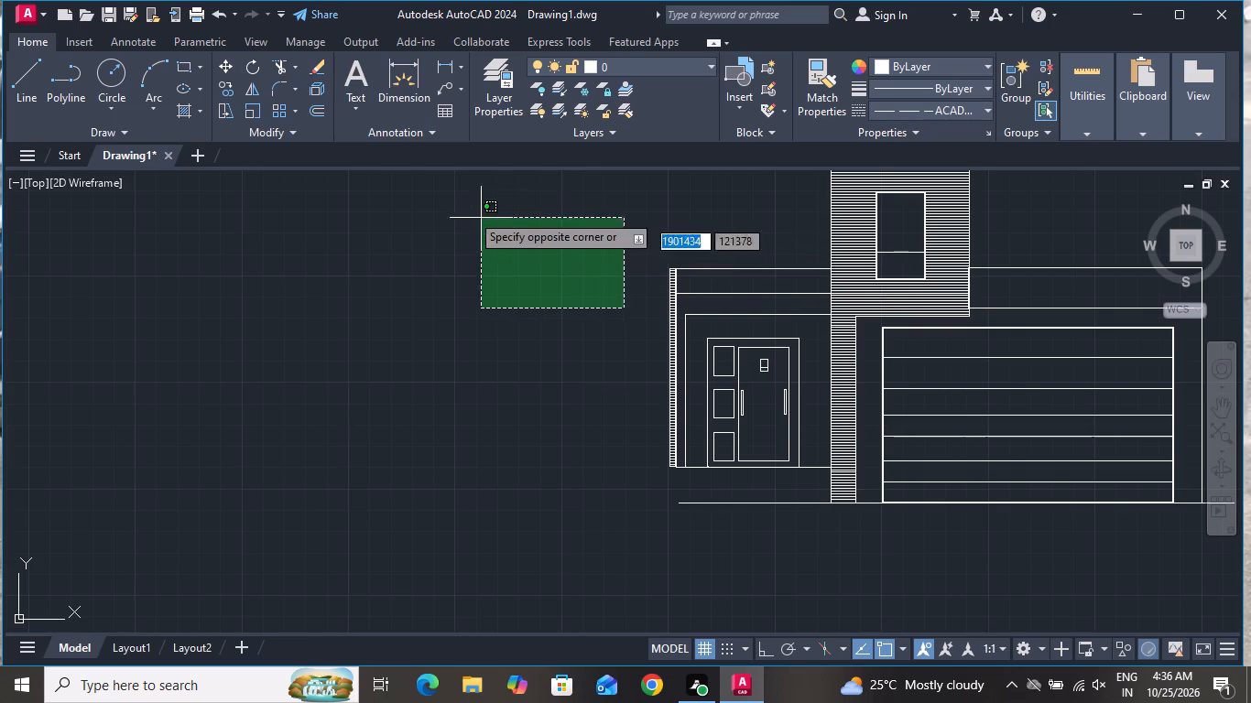
left_click(299, 229)
left_click(17, 76)
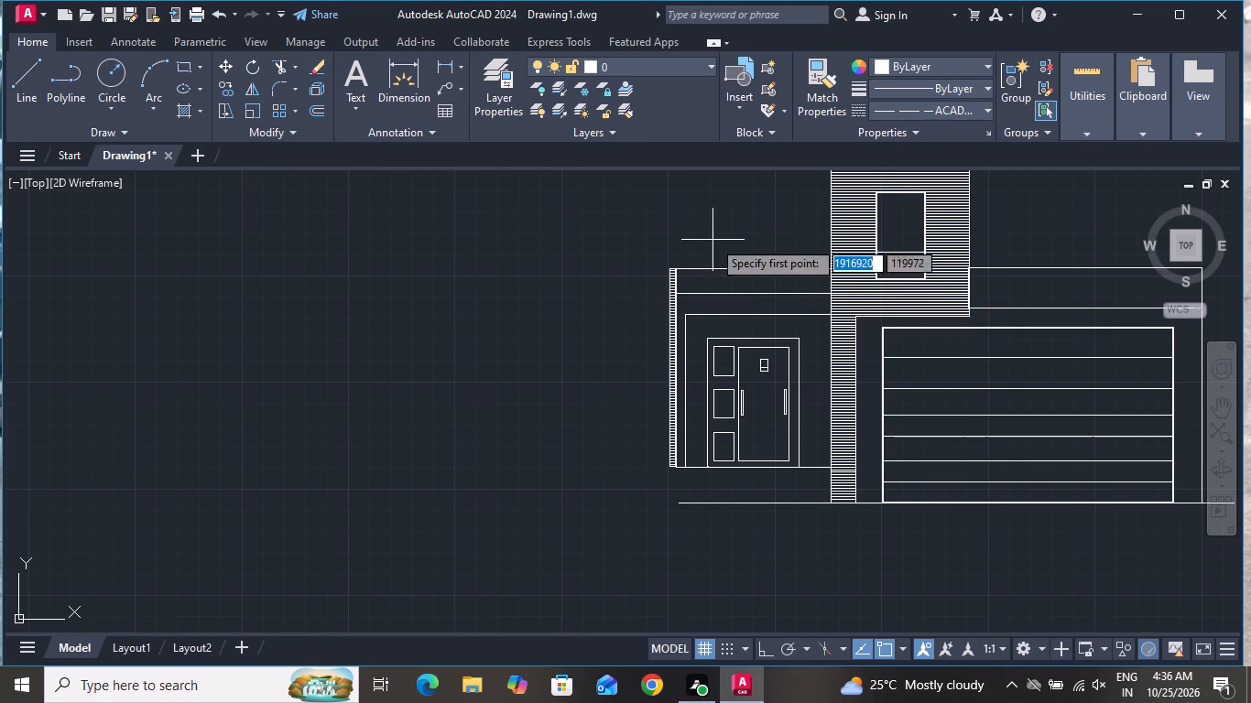
left_click(670, 266)
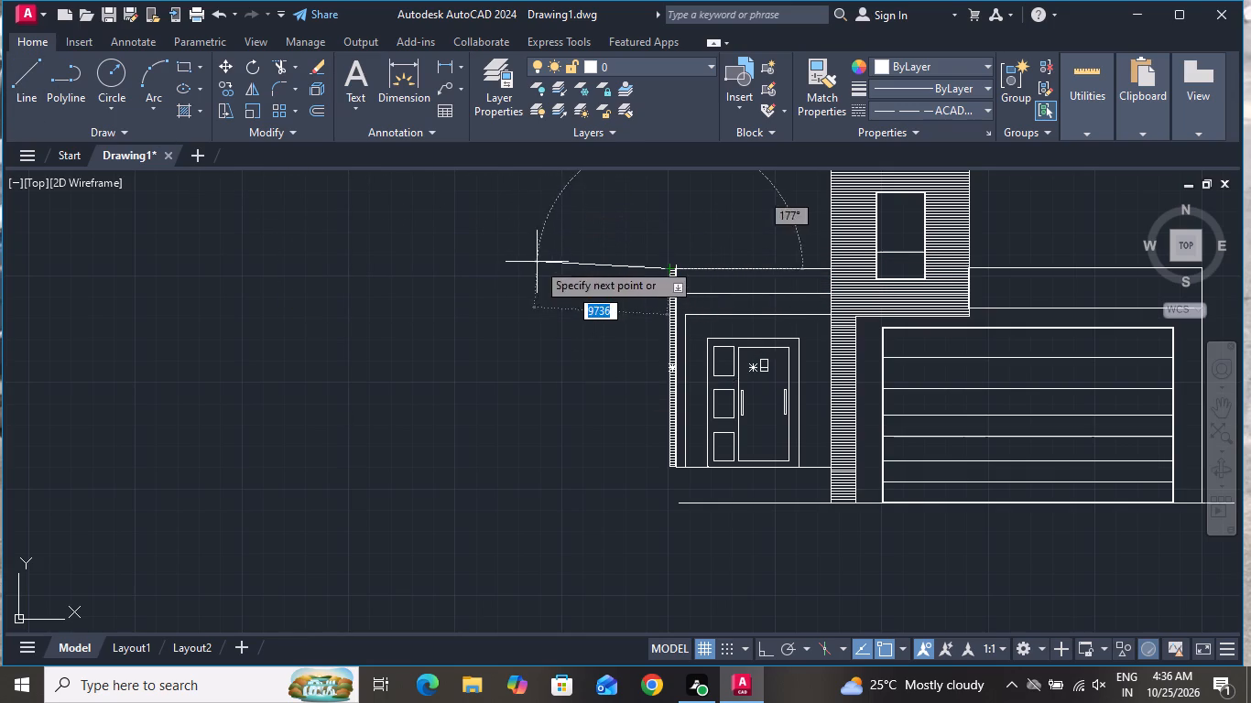
left_click(768, 651)
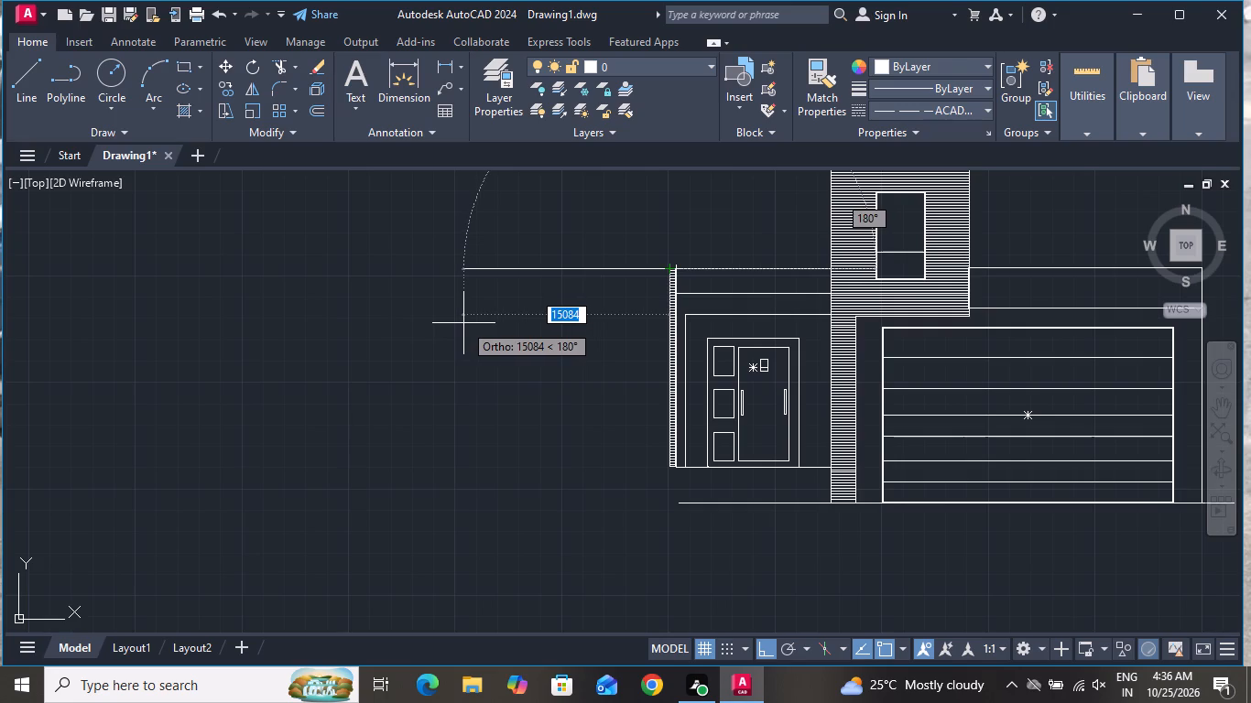
scroll(463, 323, "down", 1)
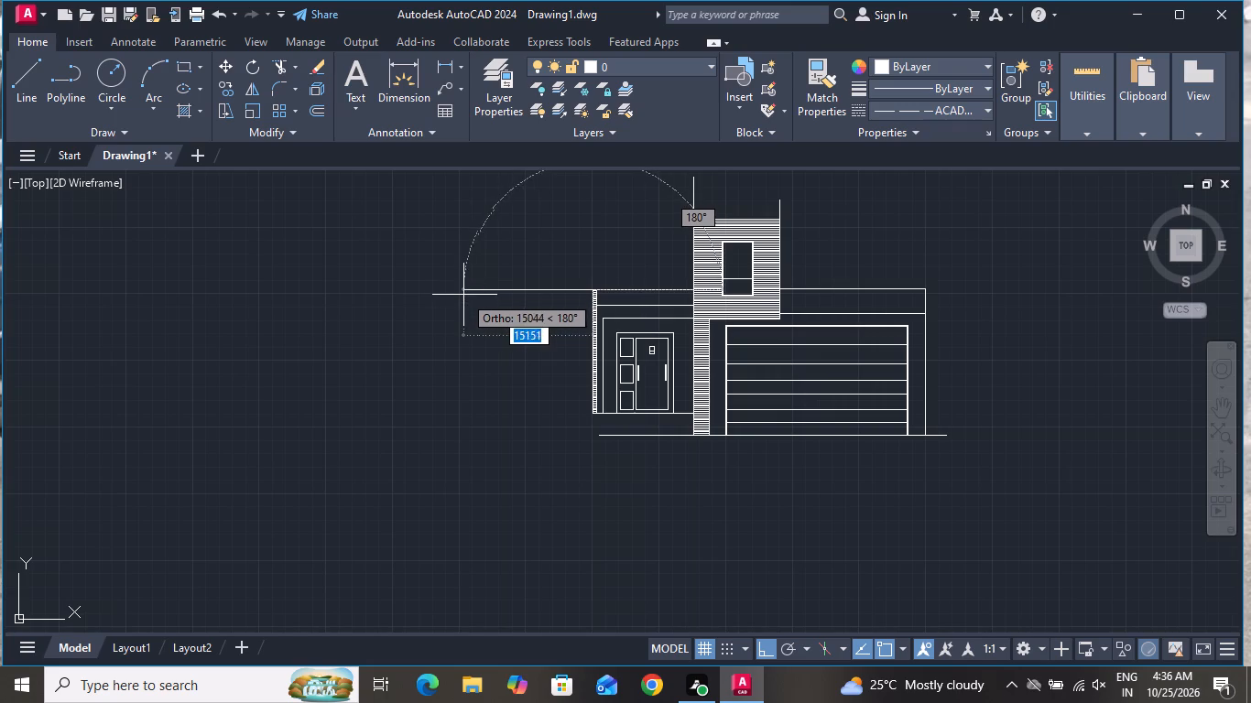
left_click(466, 292)
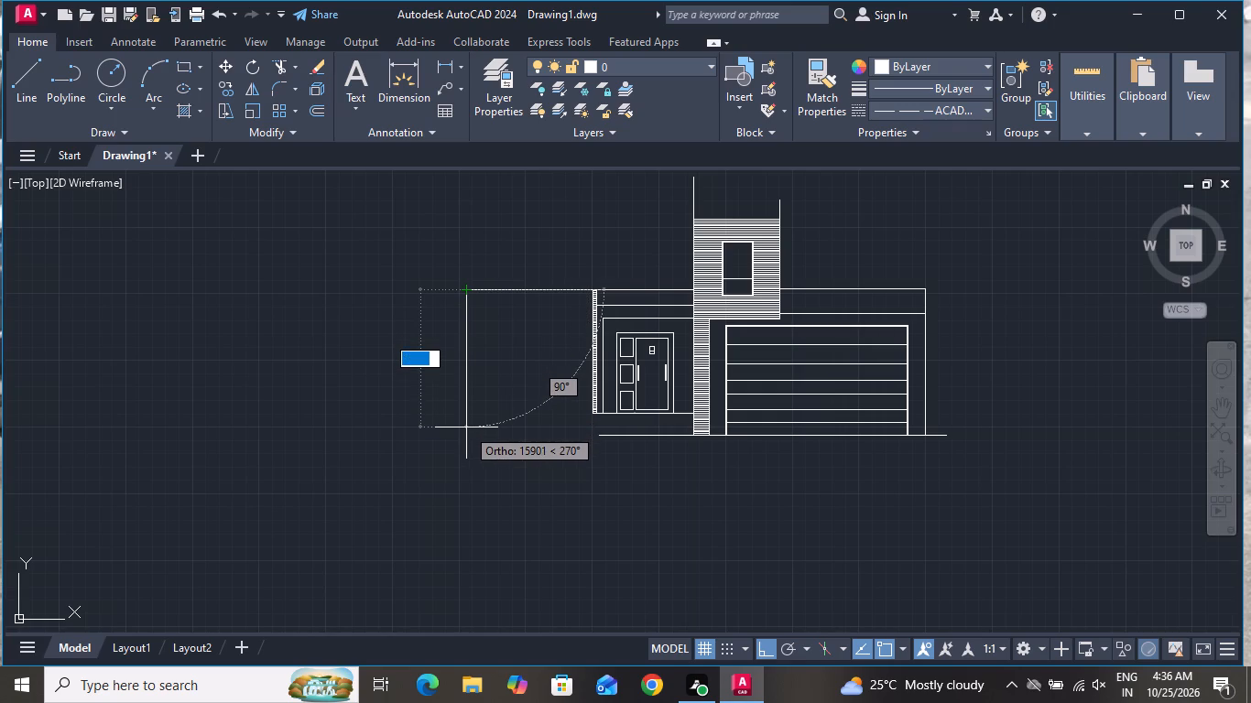
left_click(466, 427)
right_click(466, 429)
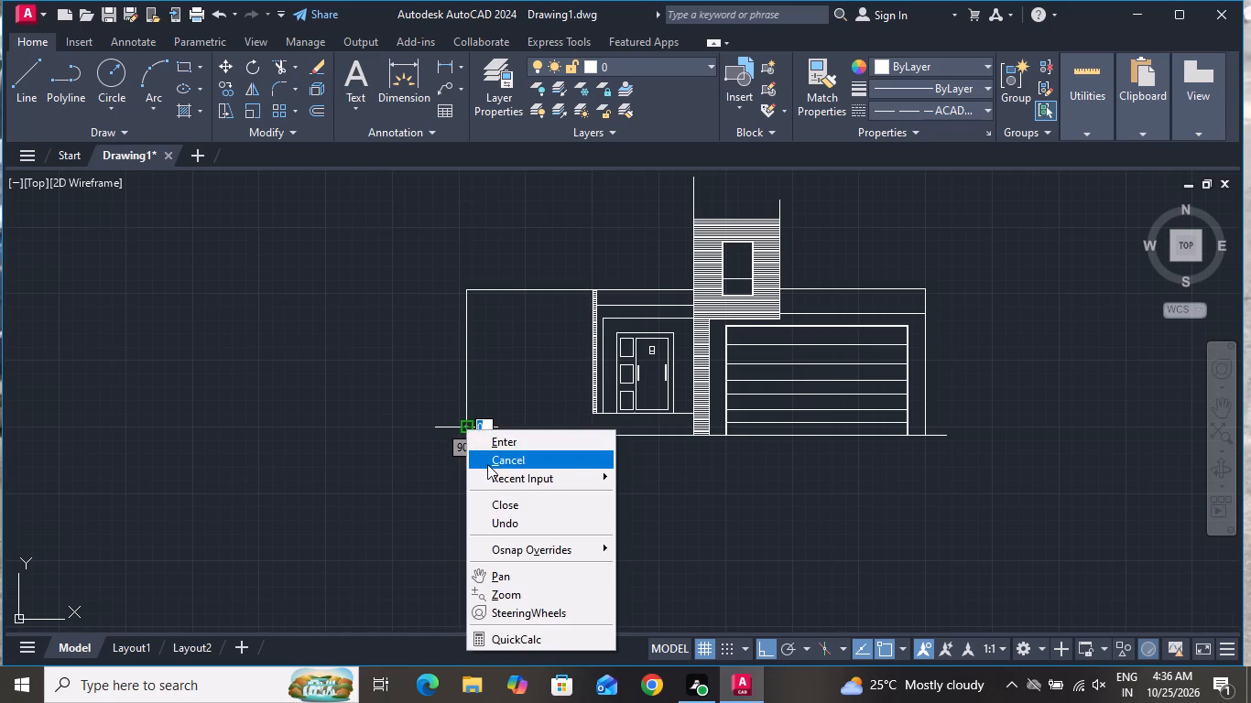
left_click(489, 468)
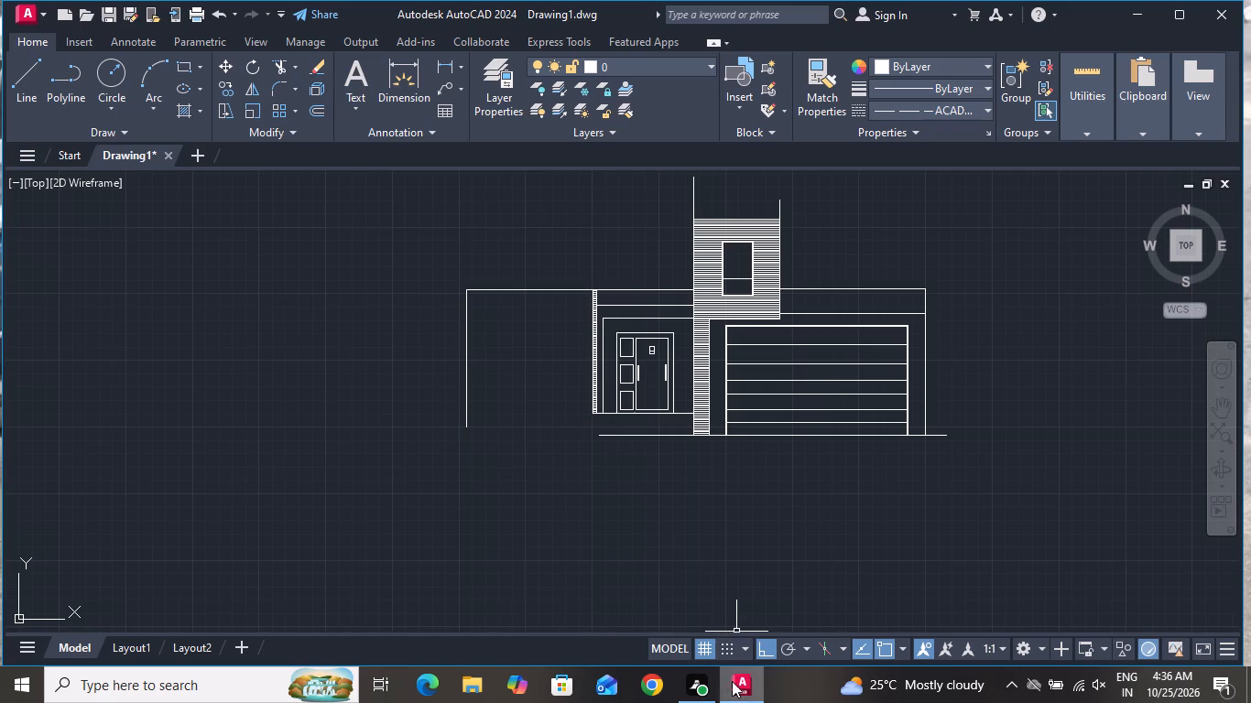
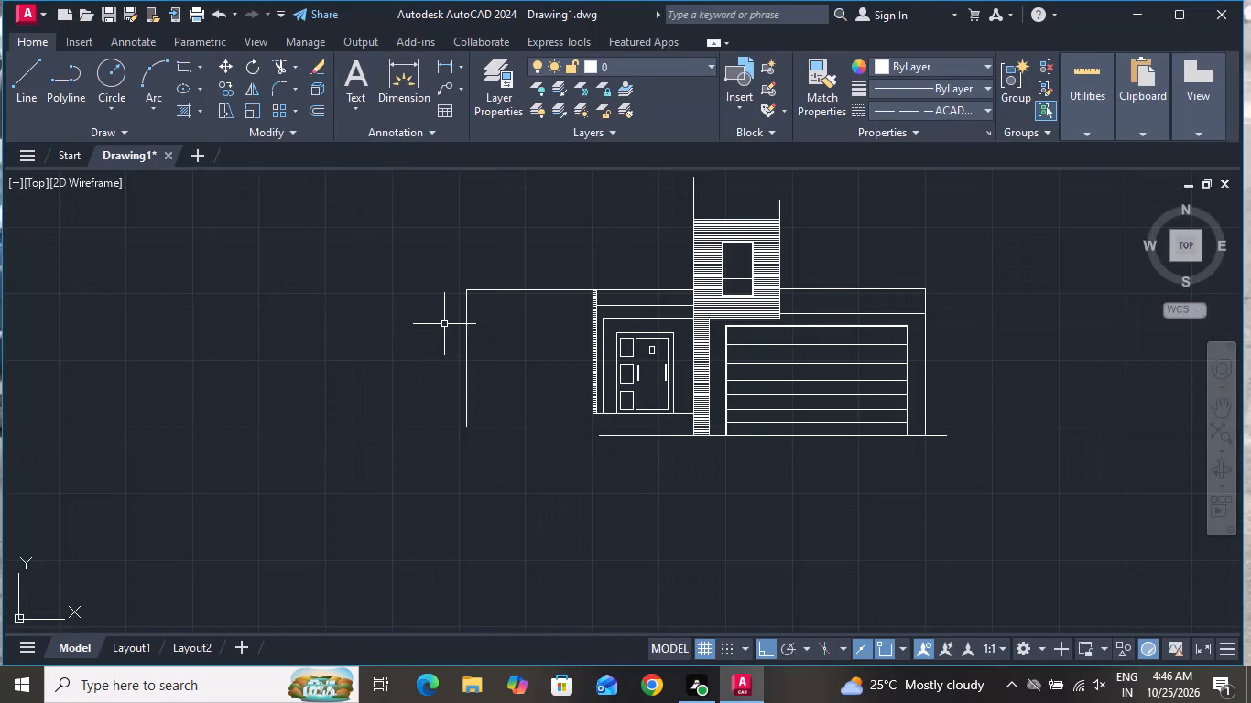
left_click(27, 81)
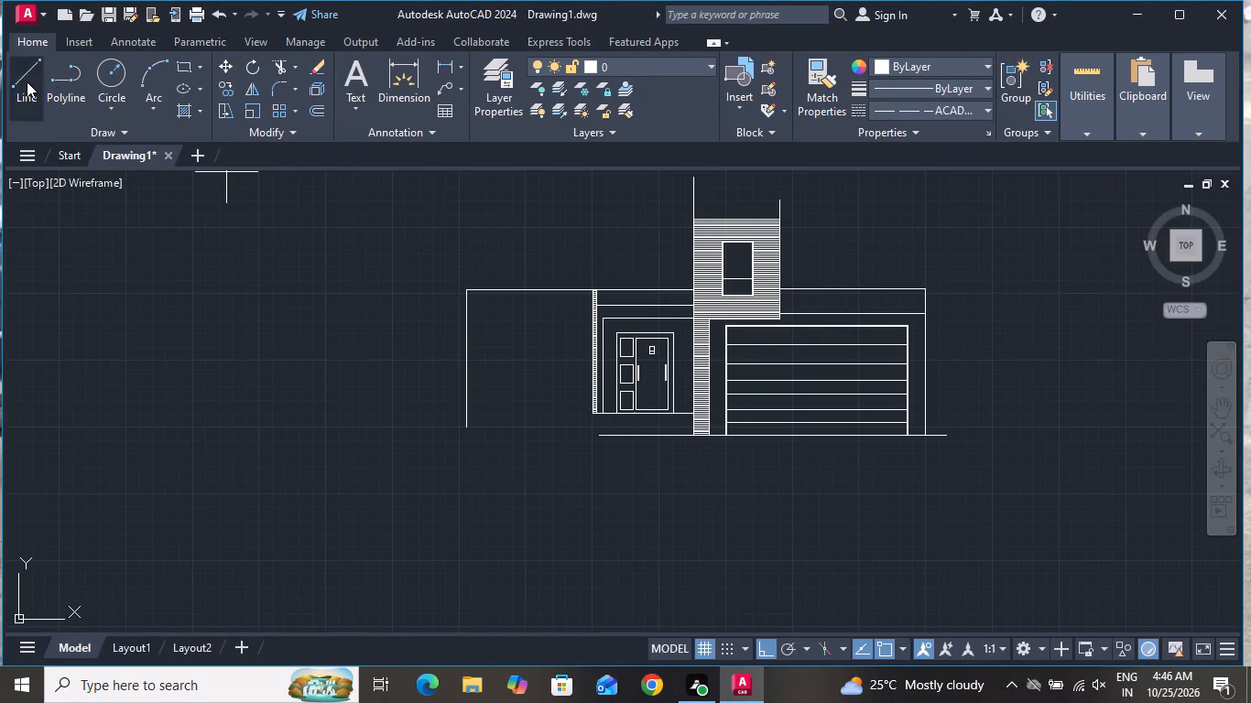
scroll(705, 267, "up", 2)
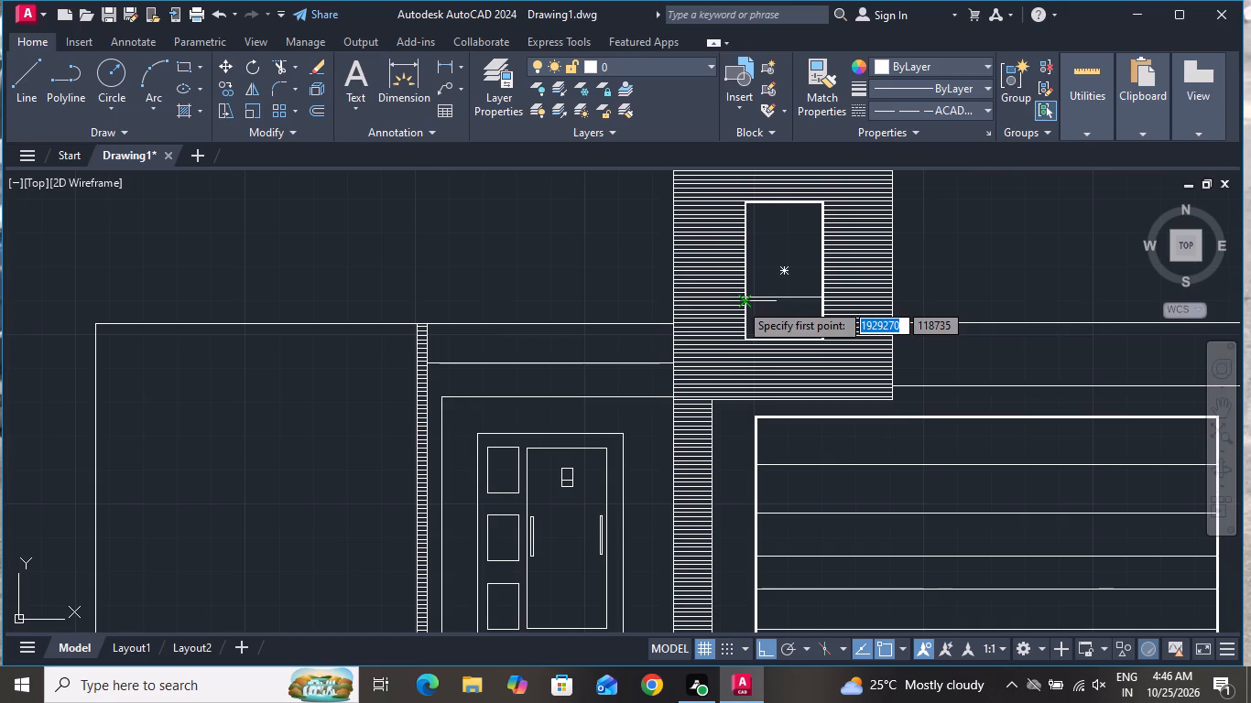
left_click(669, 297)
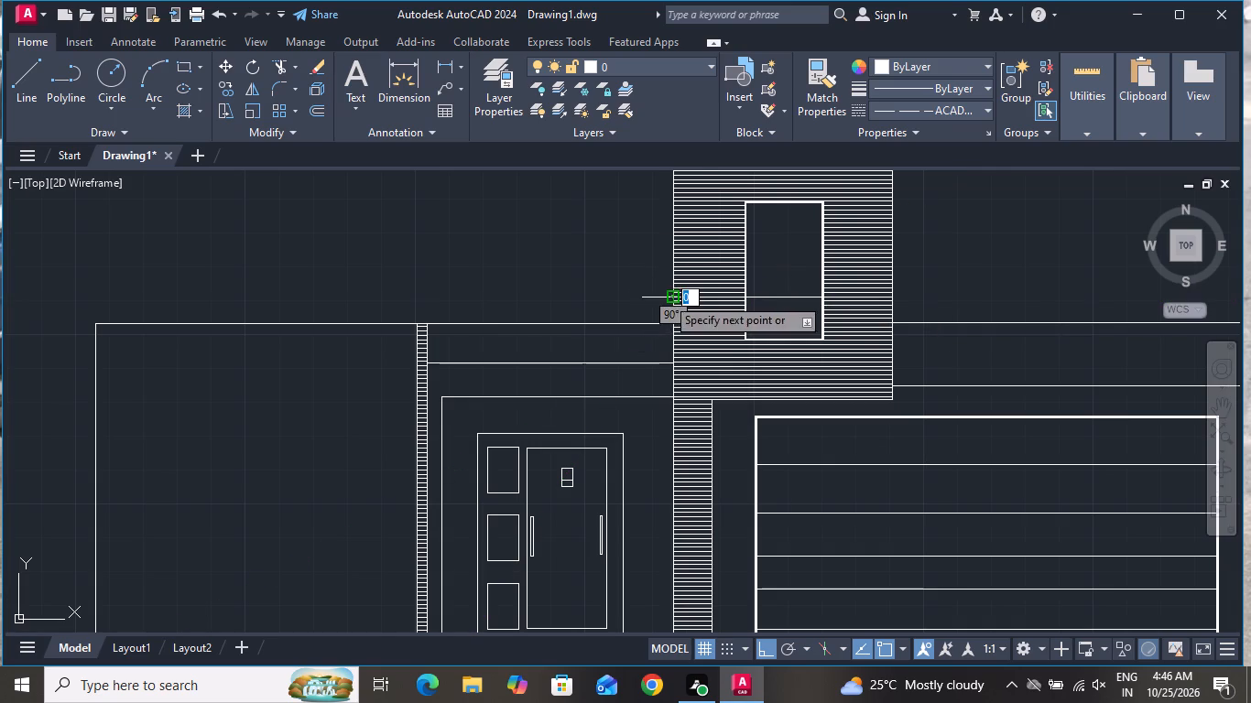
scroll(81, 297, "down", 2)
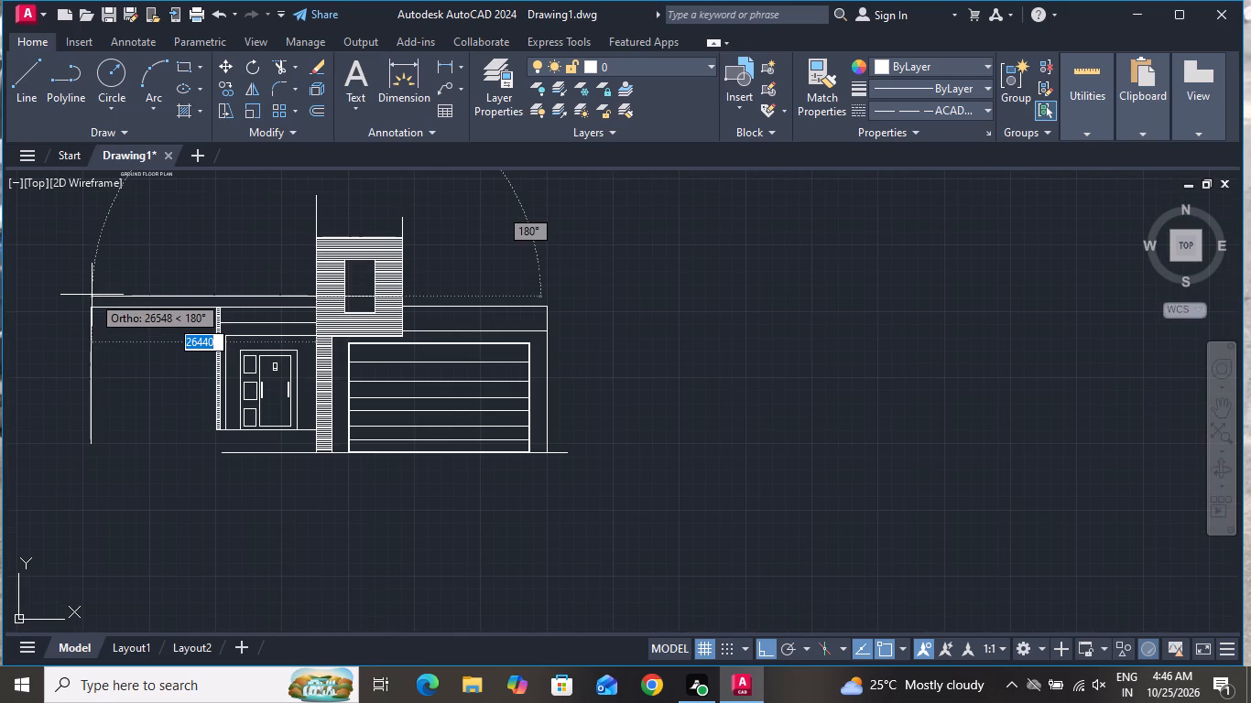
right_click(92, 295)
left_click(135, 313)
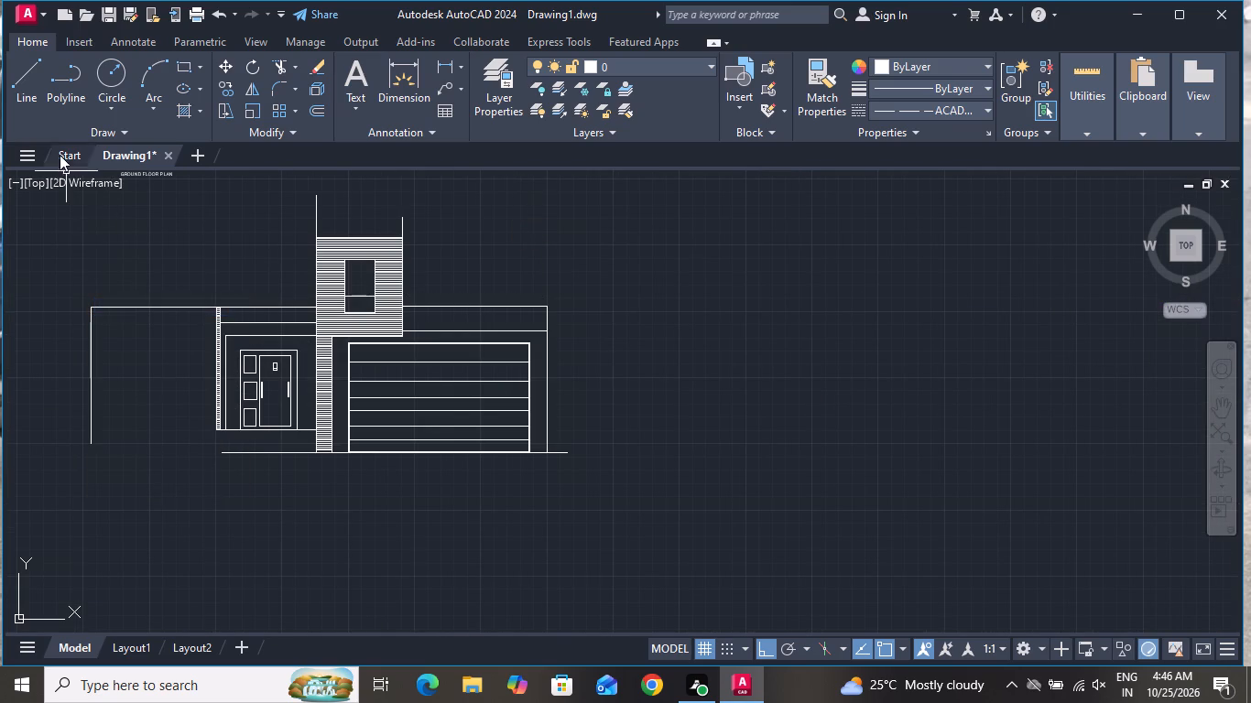
Draw a line from the clad tower's left edge, above the roof line, about 29600 left, continuing about 17000 straight down.
left_click(24, 87)
scroll(299, 274, "up", 2)
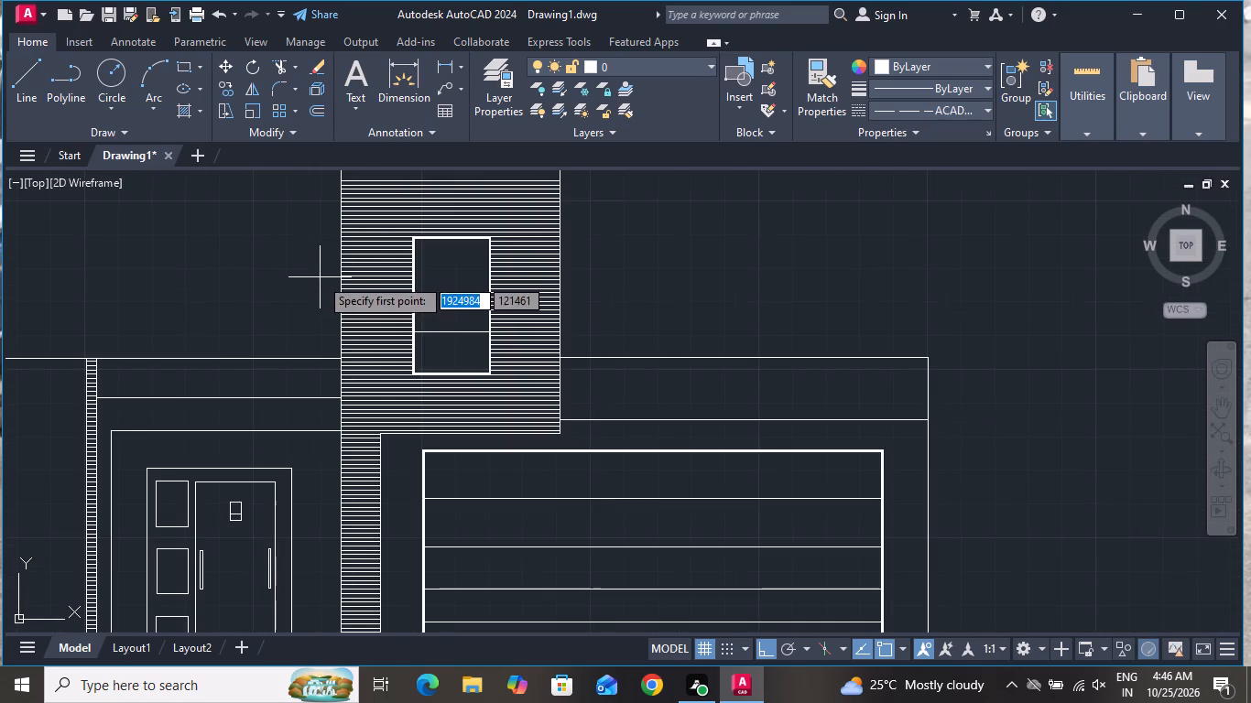
left_click(338, 297)
scroll(161, 287, "down", 2)
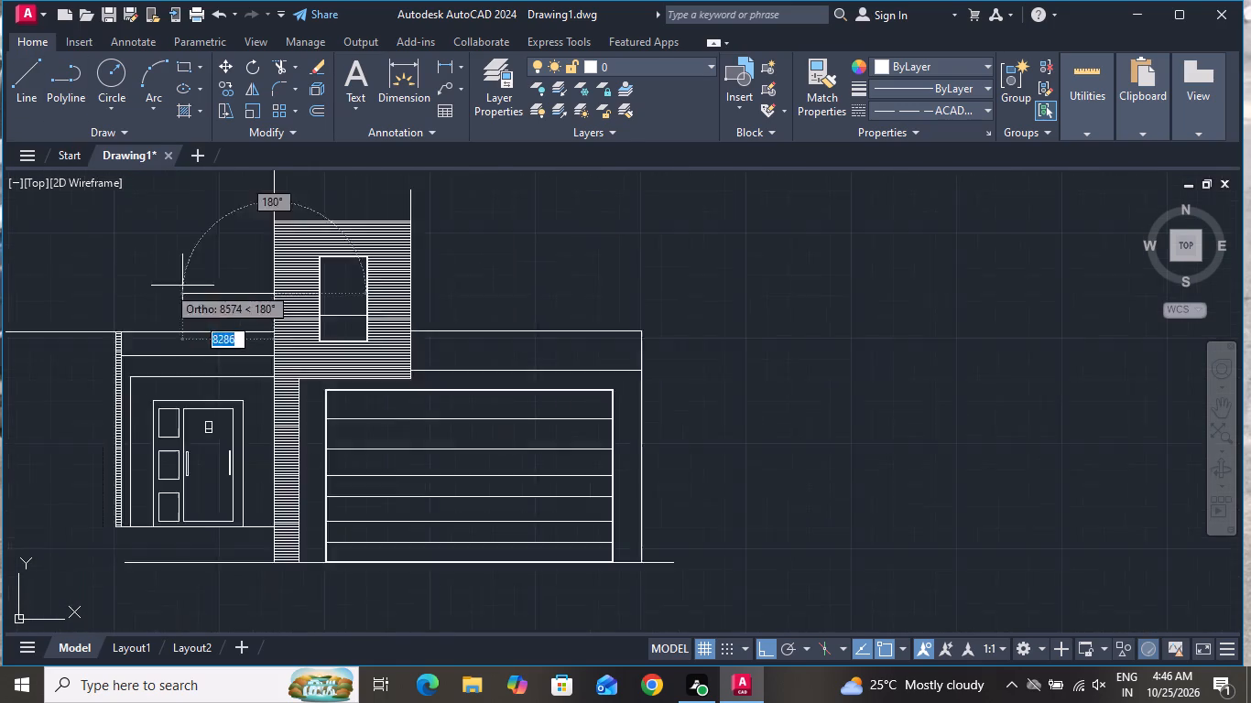
scroll(189, 286, "down", 2)
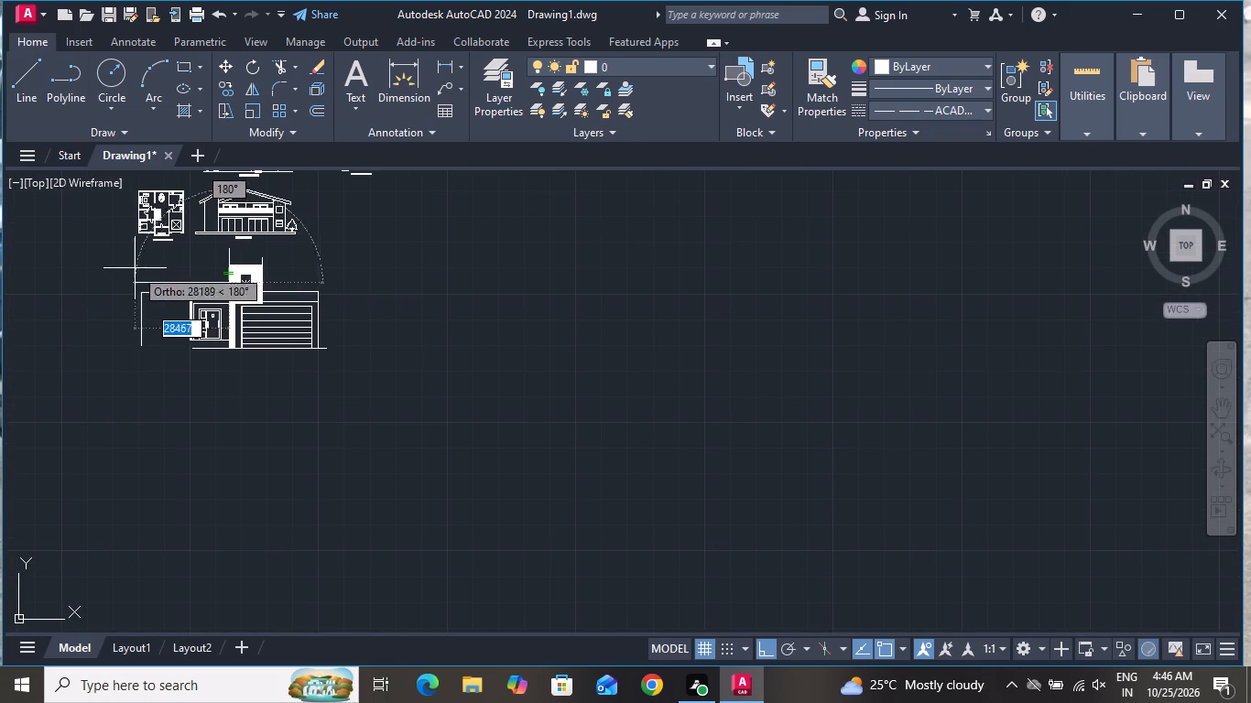
scroll(125, 276, "up", 2)
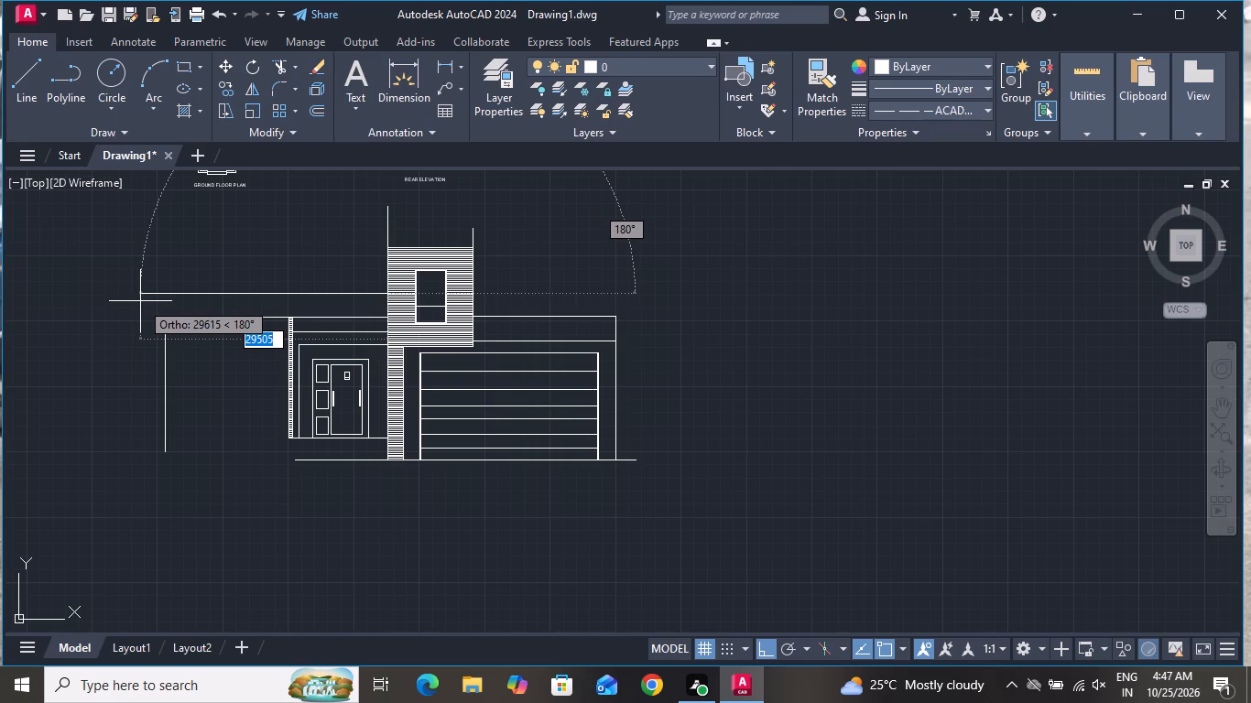
left_click(140, 301)
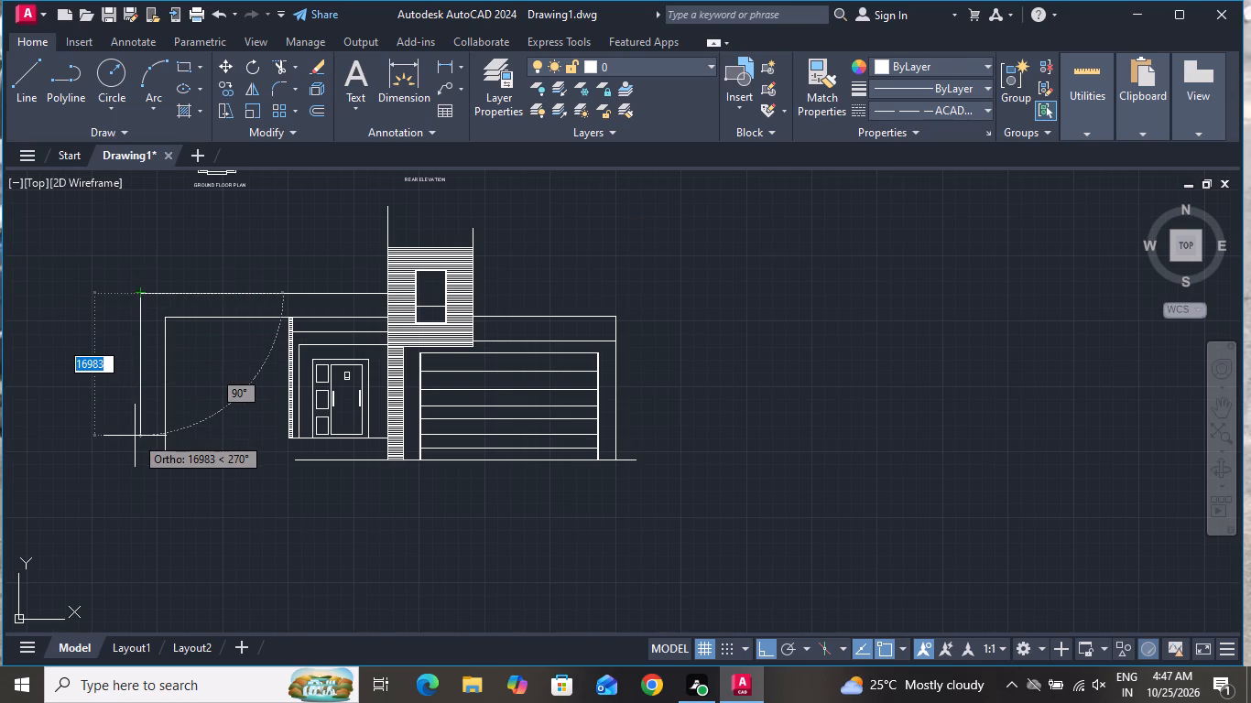
scroll(135, 436, "up", 3)
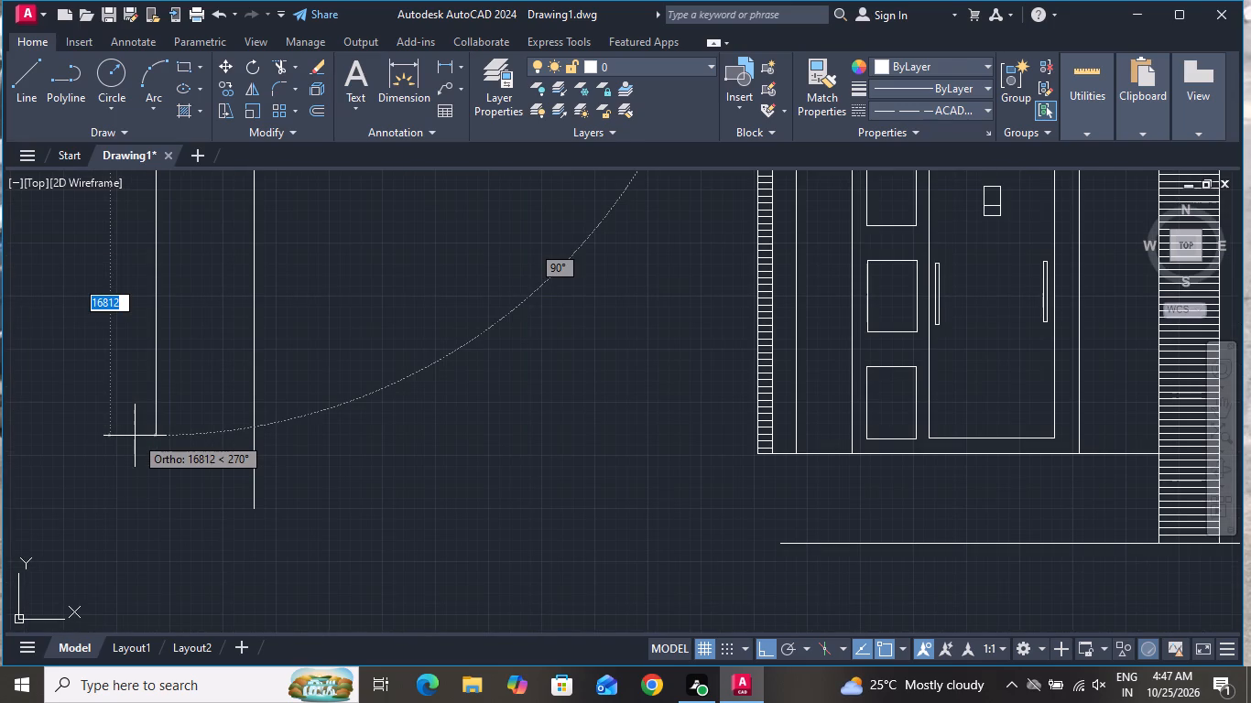
scroll(135, 436, "up", 2)
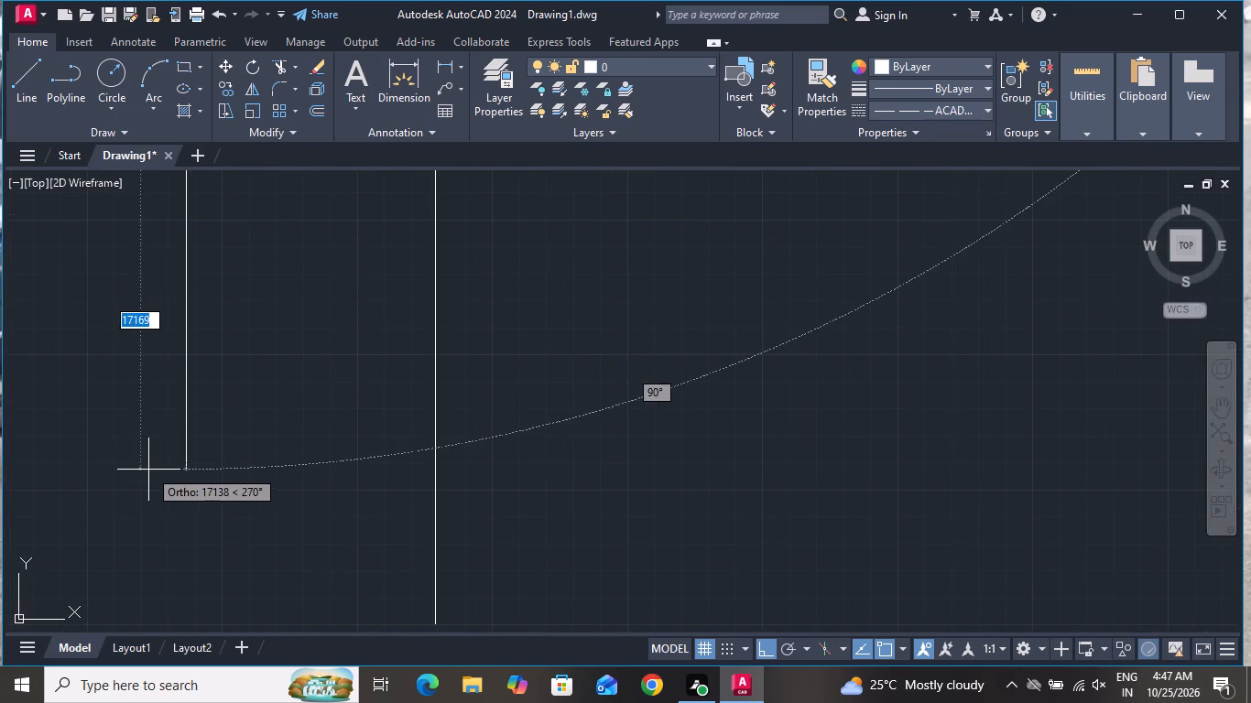
scroll(151, 401, "down", 3)
left_click(145, 459)
right_click(144, 460)
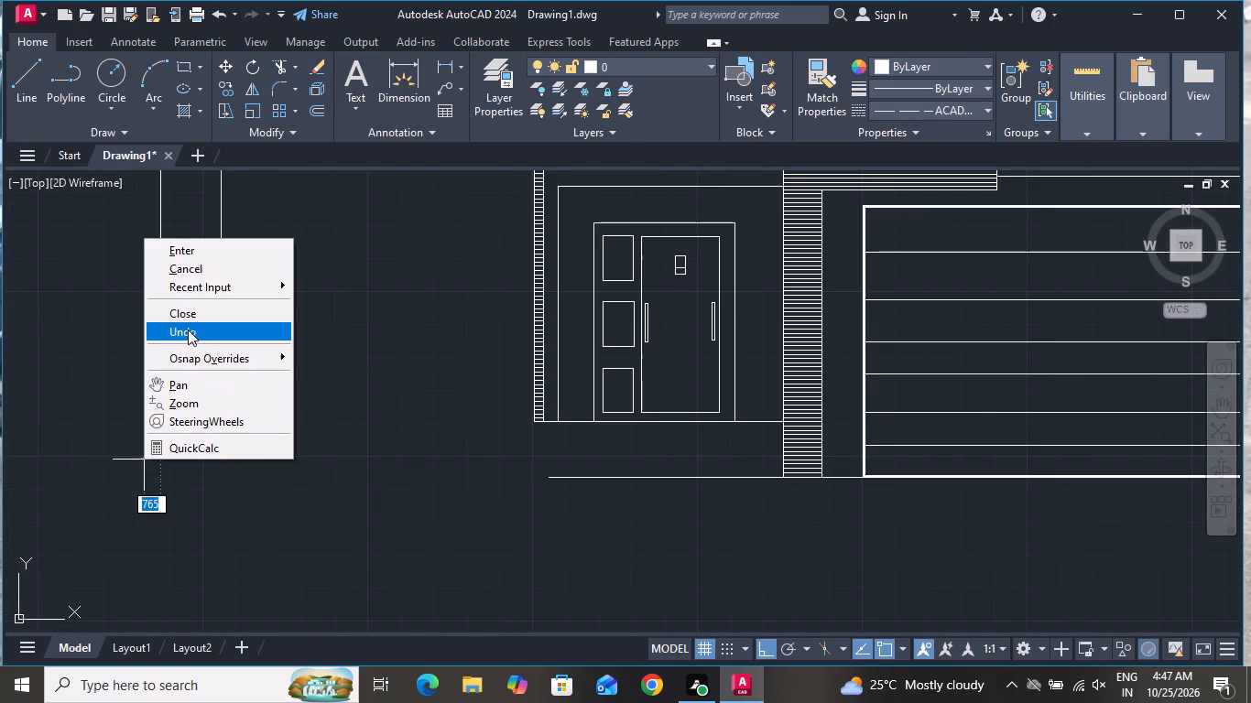
left_click(200, 271)
Draw a rectangle about 14500 wide and 6300 high on the garage roof line, reaching to the clad tower's right edge.
scroll(184, 362, "down", 1)
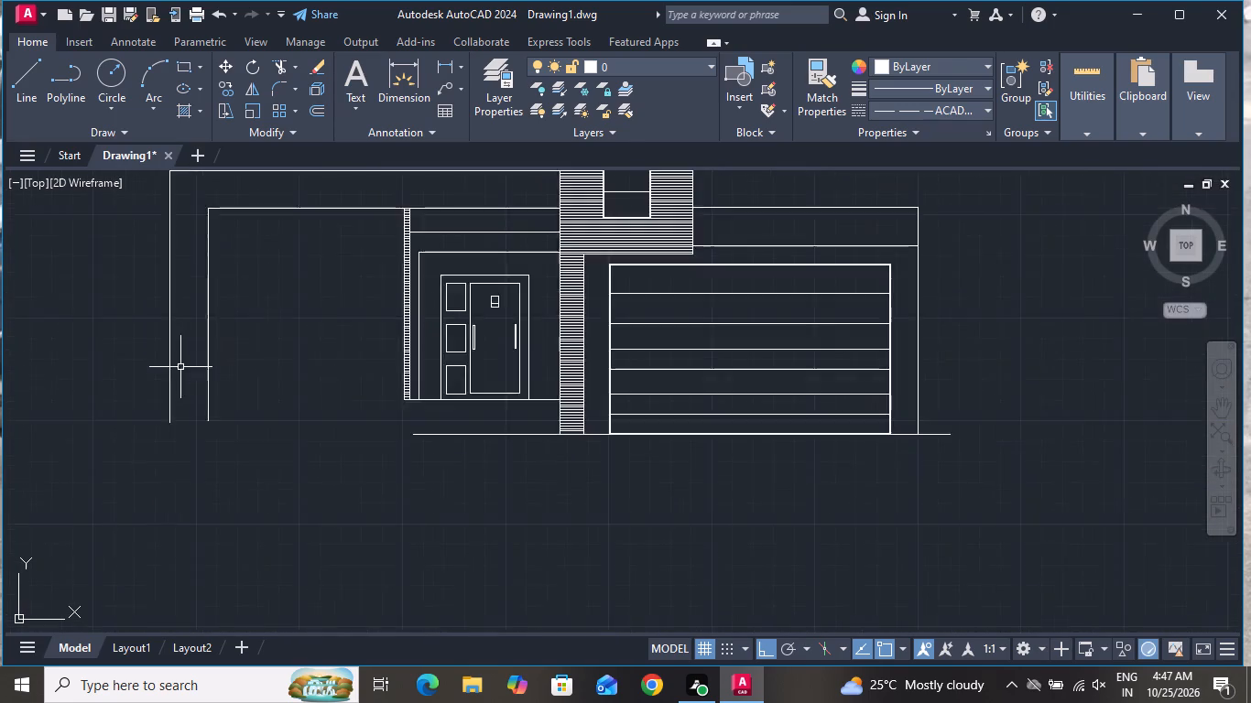
scroll(180, 367, "down", 2)
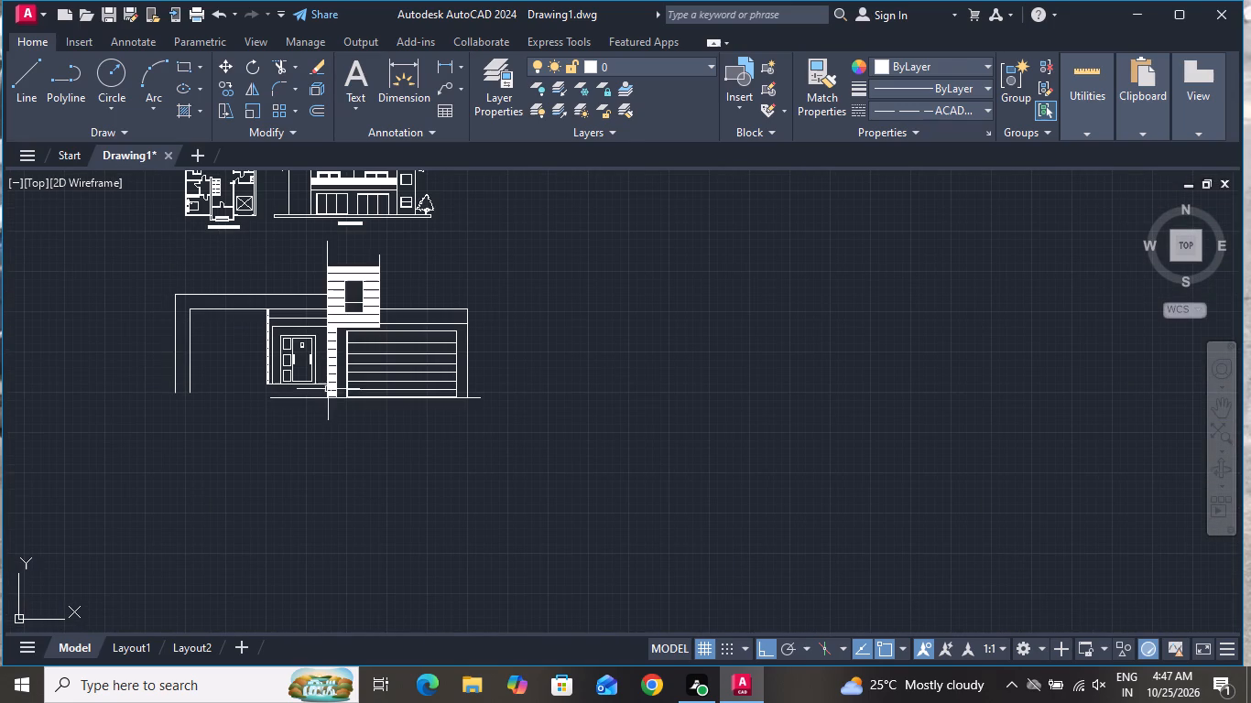
scroll(364, 470, "down", 1)
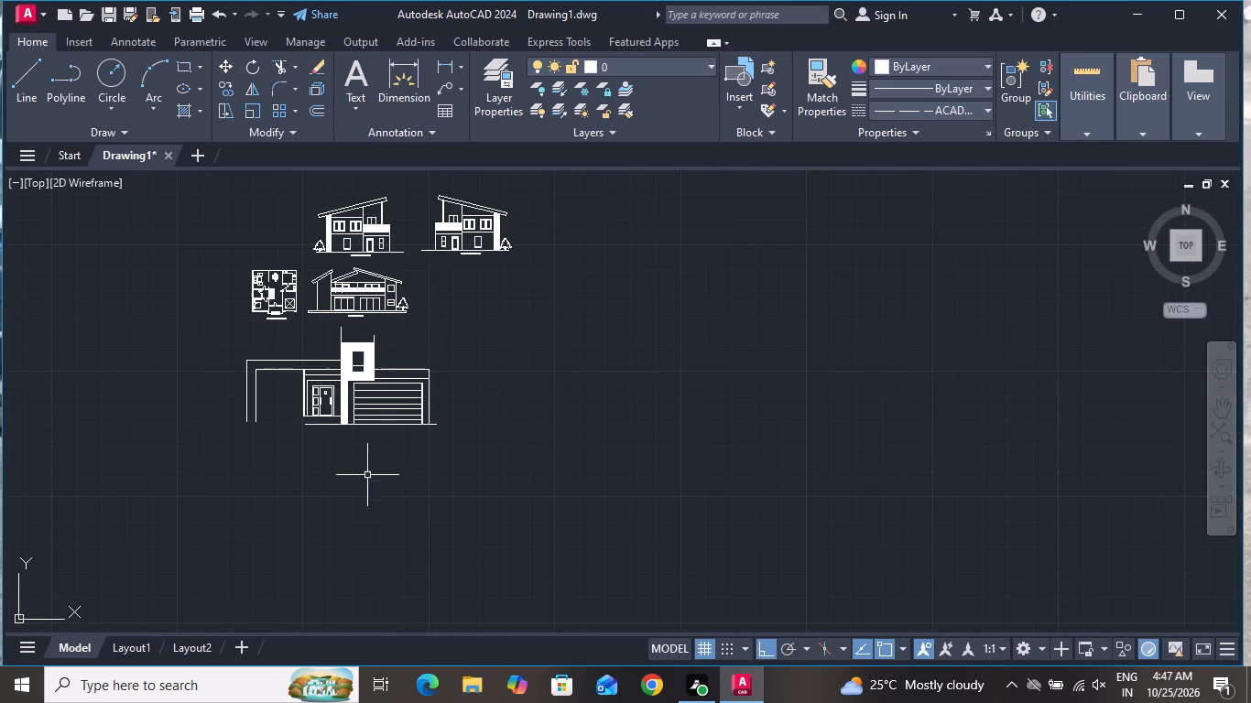
scroll(392, 356, "up", 2)
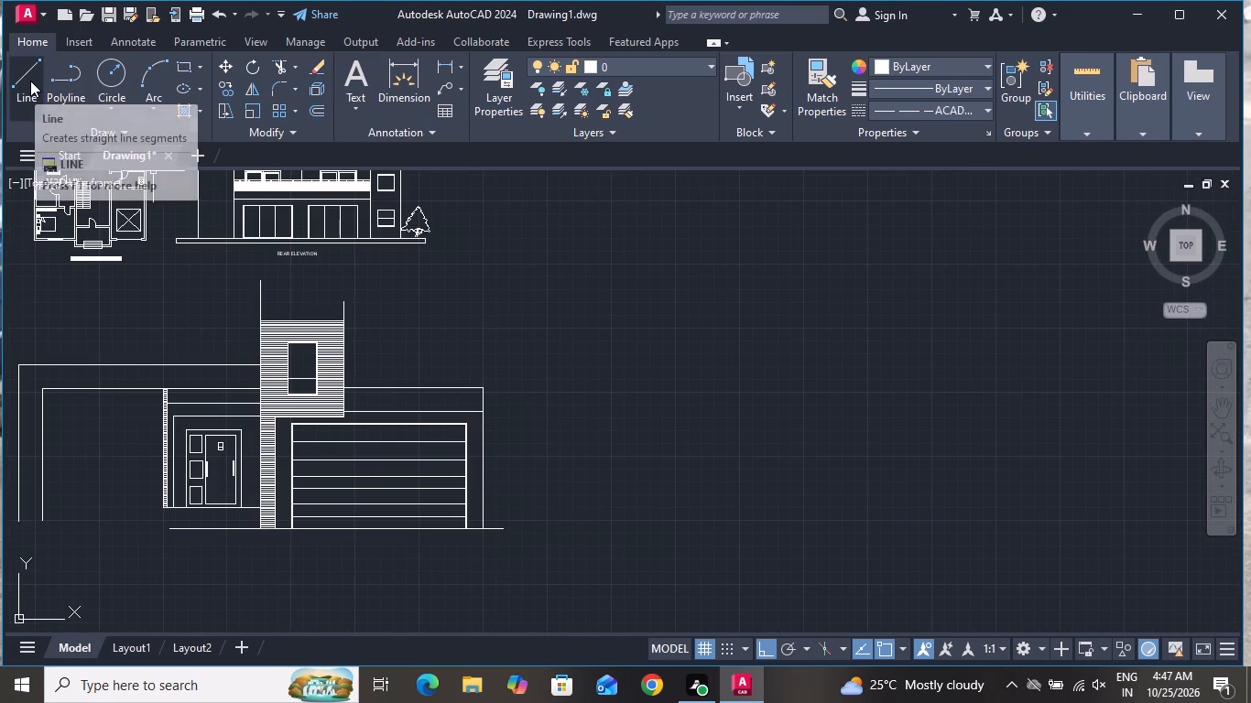
left_click(188, 66)
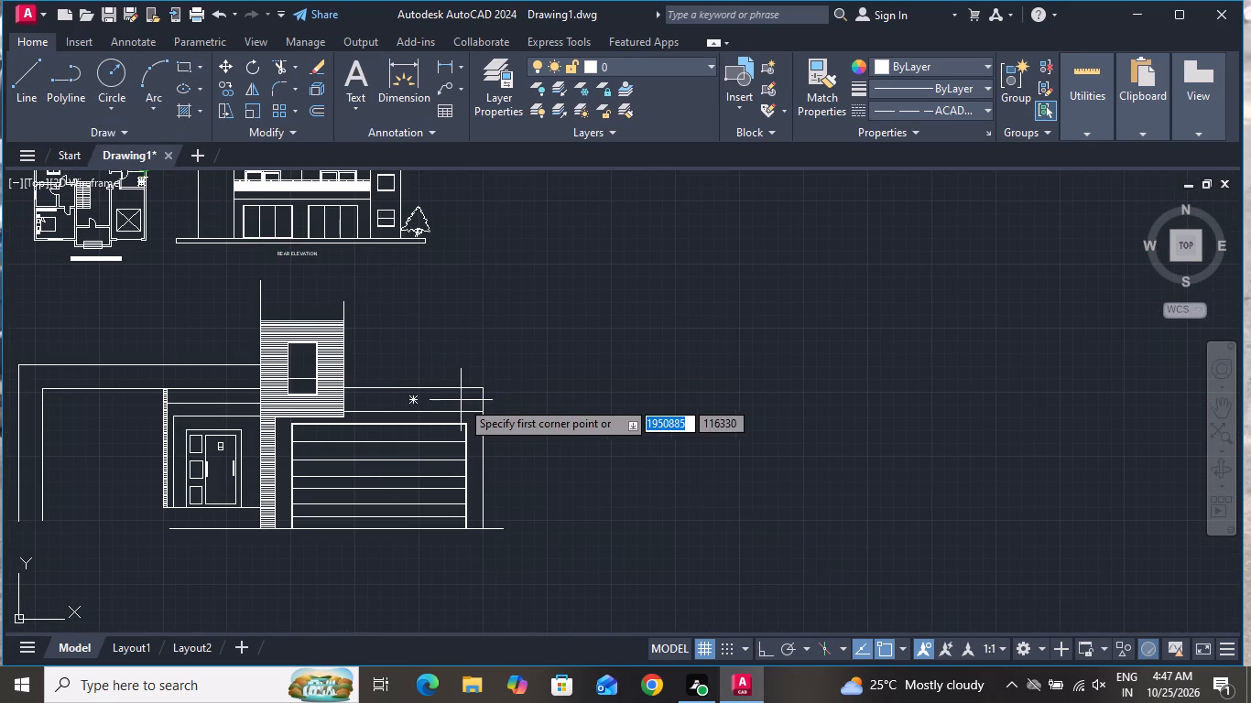
scroll(450, 400, "up", 2)
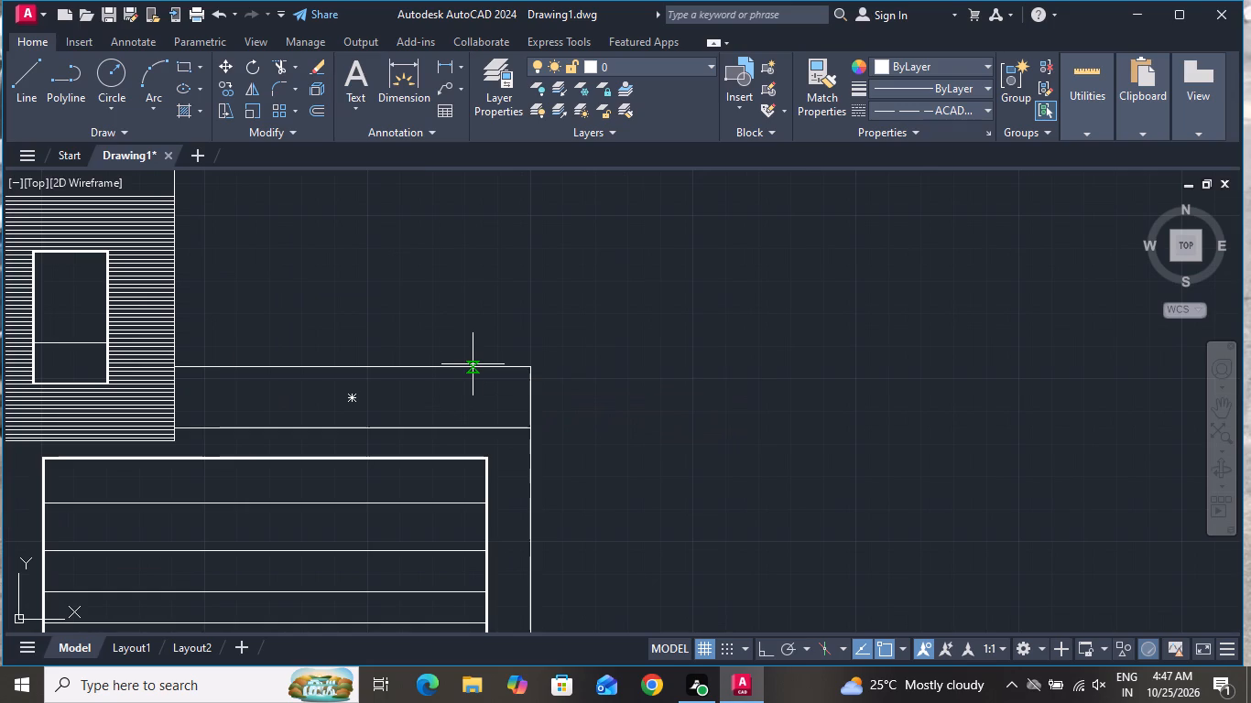
left_click(477, 369)
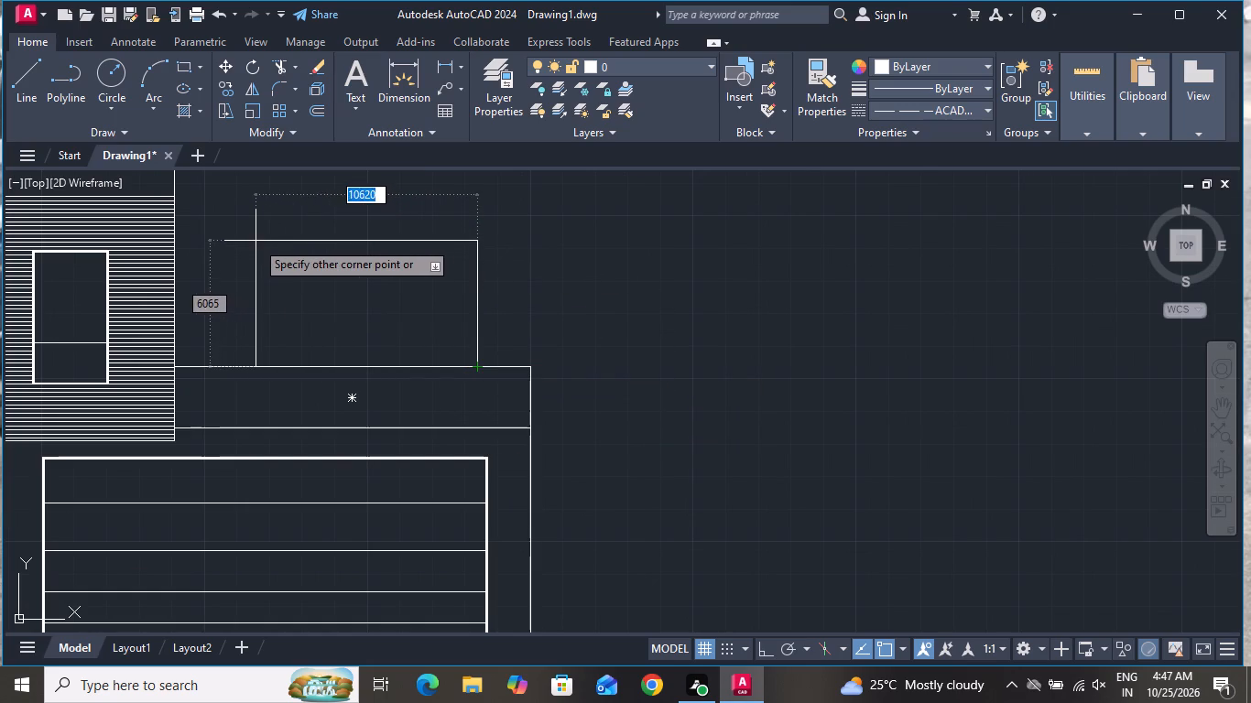
scroll(216, 249, "down", 2)
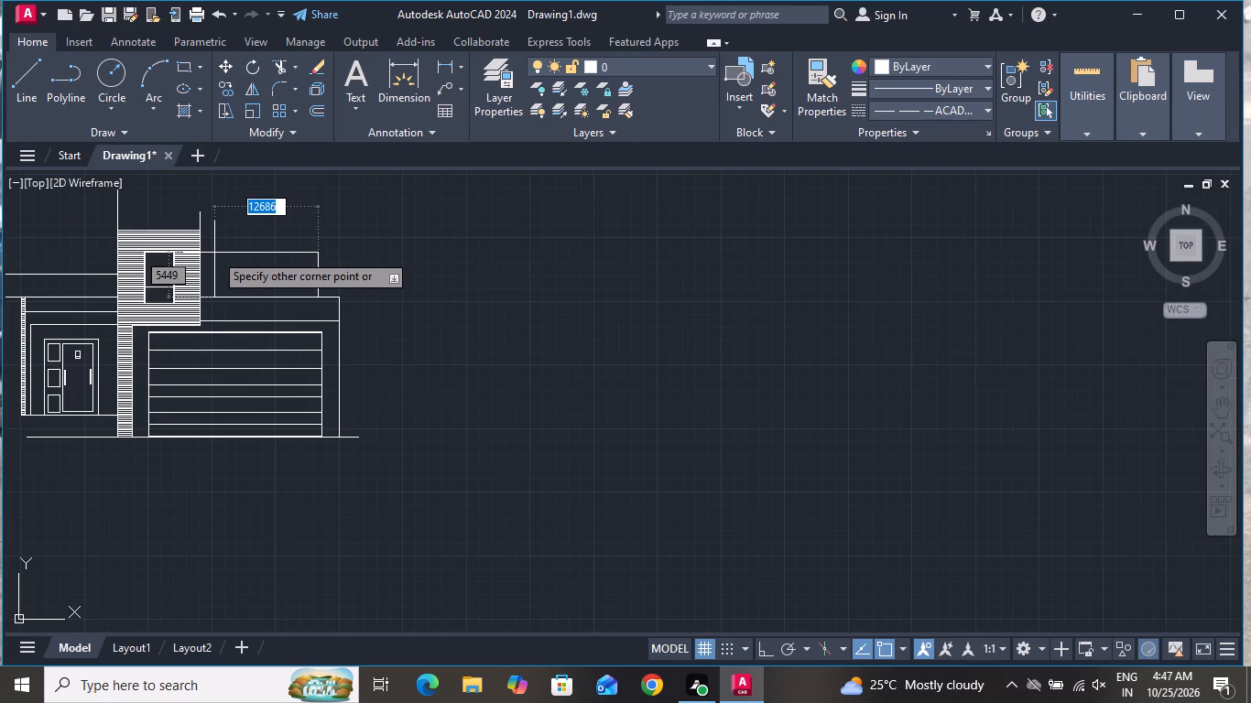
scroll(214, 253, "up", 2)
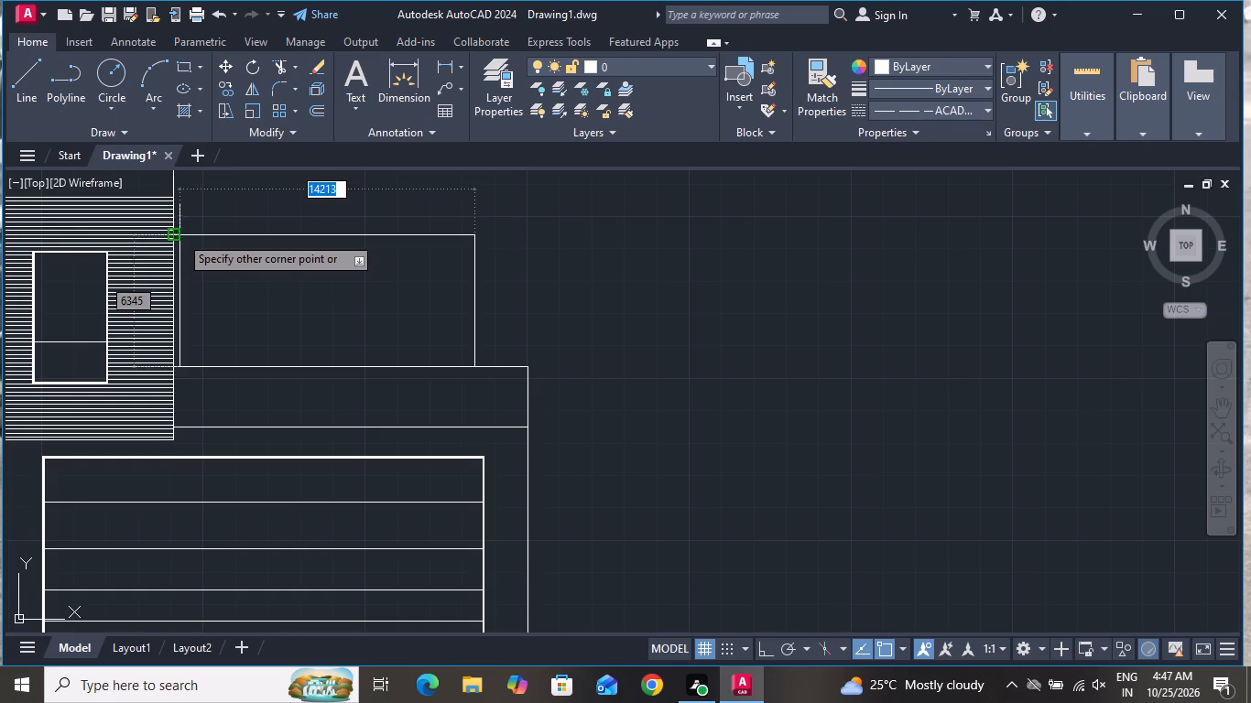
left_click(178, 234)
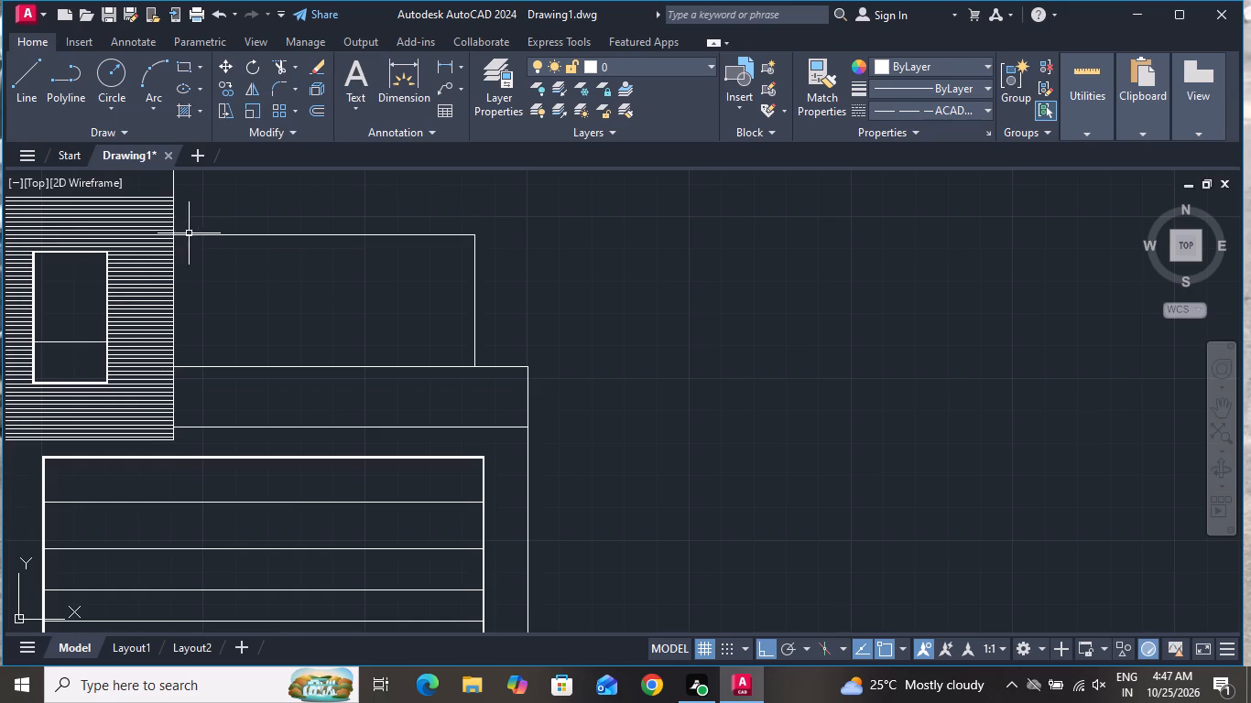
Draw a window rectangle about 5800 wide and 4700 high inside the upper block above the garage.
left_click(180, 69)
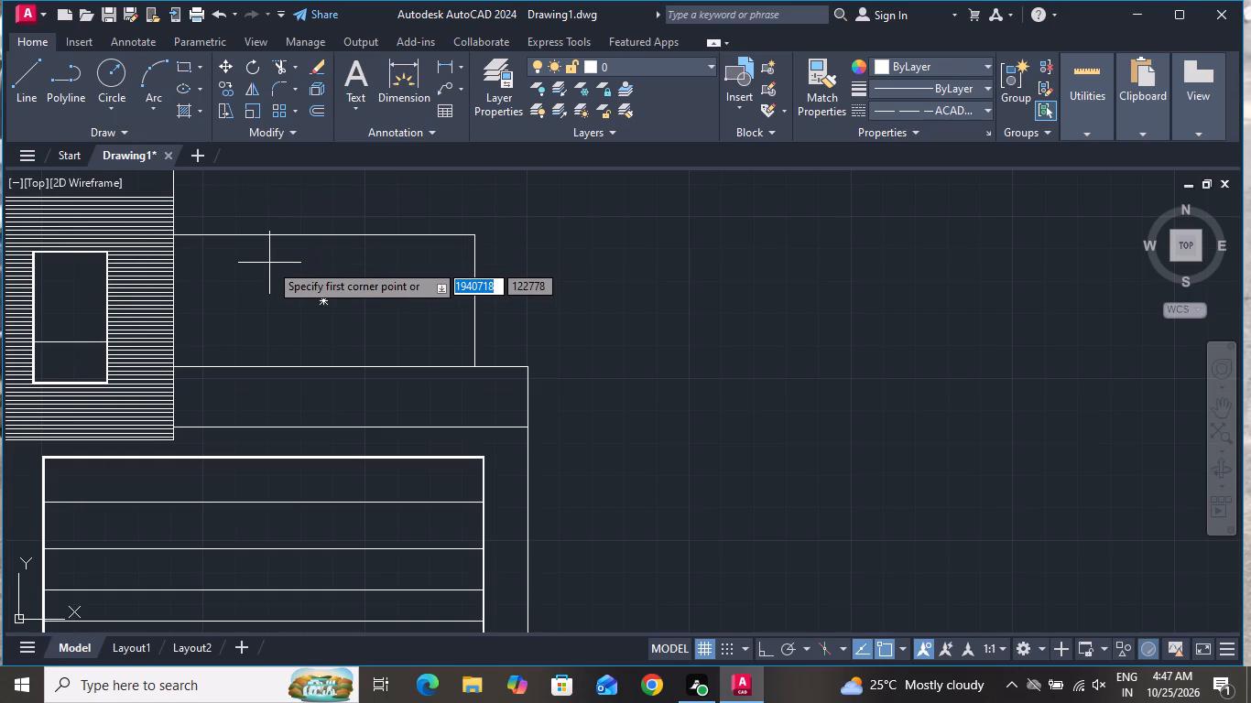
left_click(260, 255)
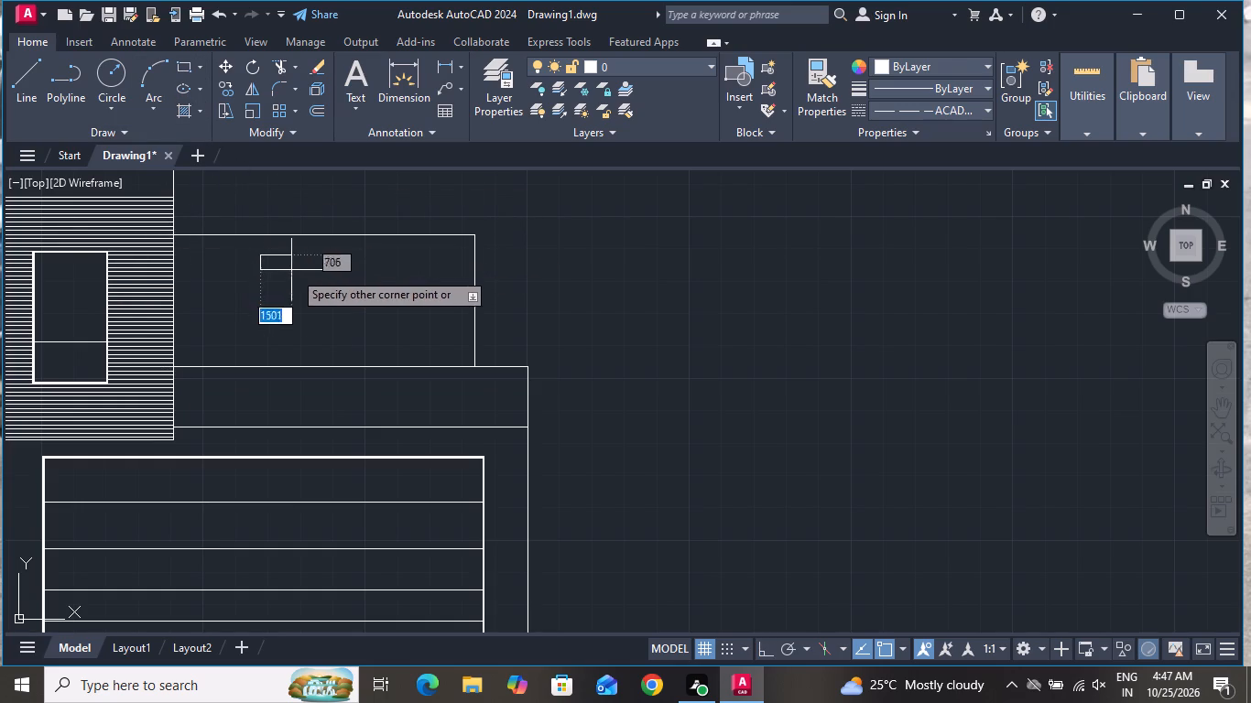
left_click(381, 353)
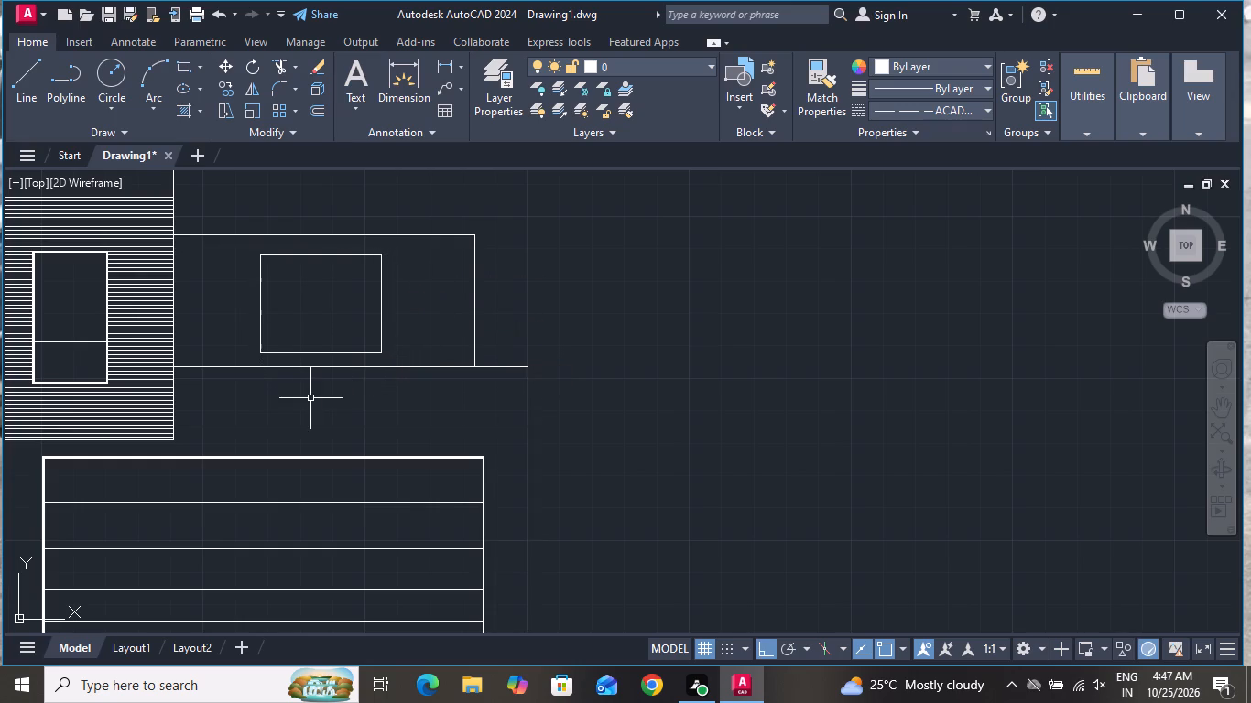
Offset the new window rectangle inward by 50, and offset the resulting rectangle inward by another 50.
type("O")
key("space")
type("50")
key("space")
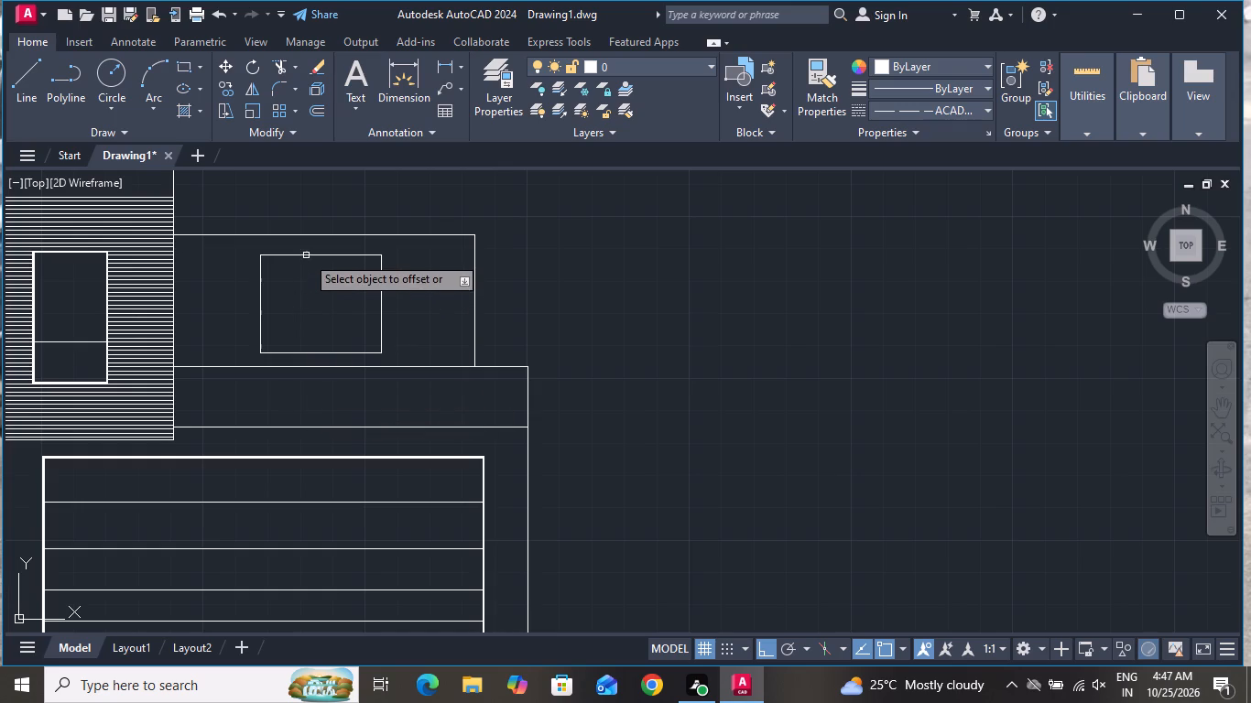
left_click(306, 255)
left_click(310, 283)
scroll(310, 257, "up", 3)
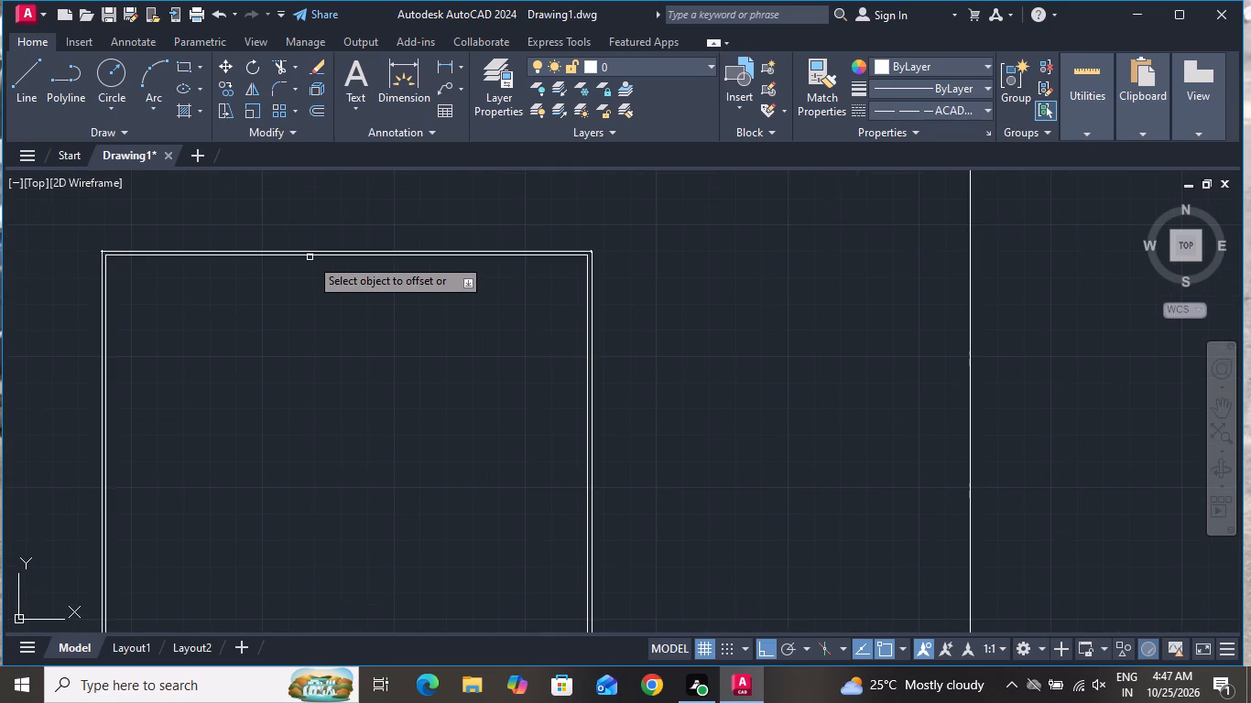
left_click(310, 257)
left_click(310, 287)
right_click(302, 318)
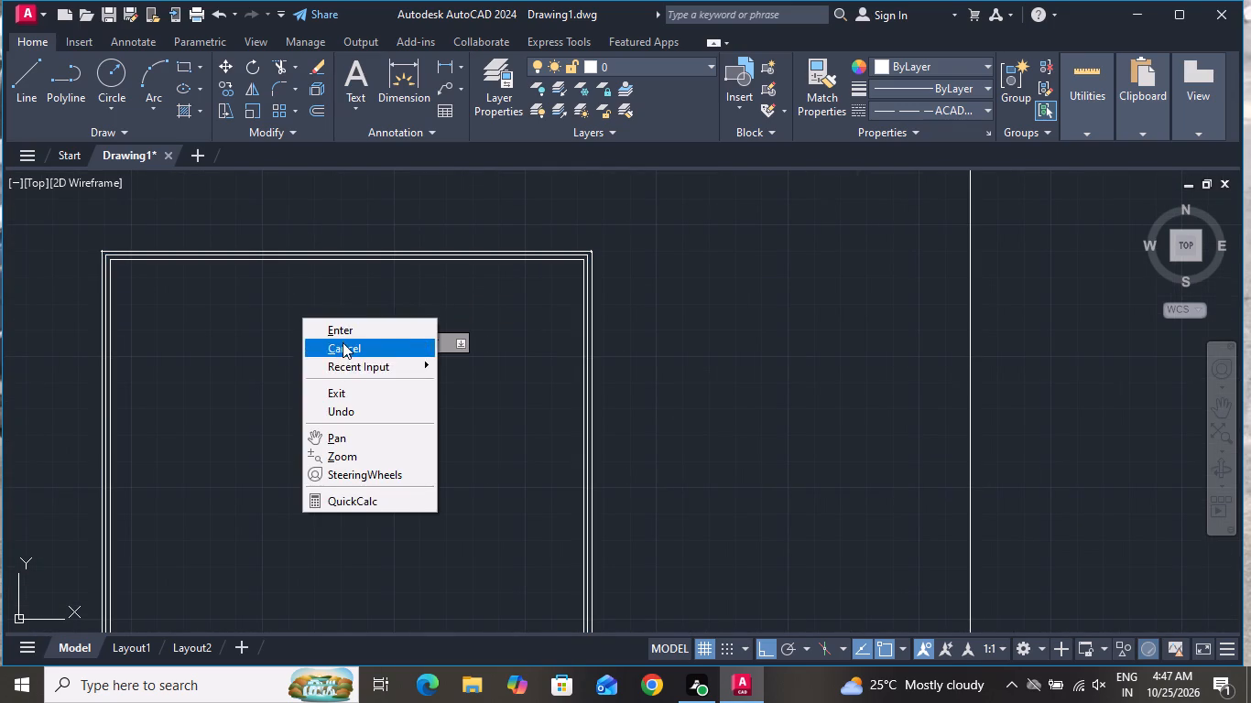
left_click(343, 342)
Draw a vertical dividing line between the top and bottom midpoints of the window's innermost frame rectangle.
left_click(34, 86)
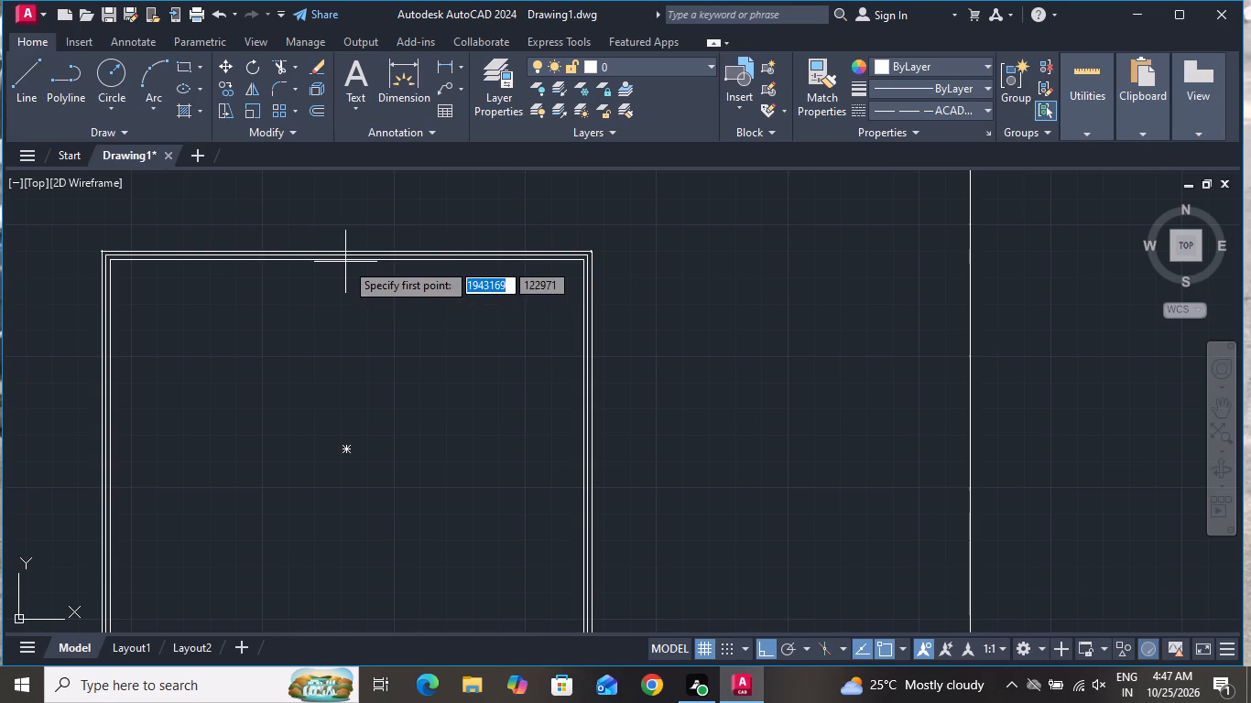
left_click_drag(347, 259, 350, 271)
scroll(383, 391, "down", 2)
scroll(364, 507, "up", 3)
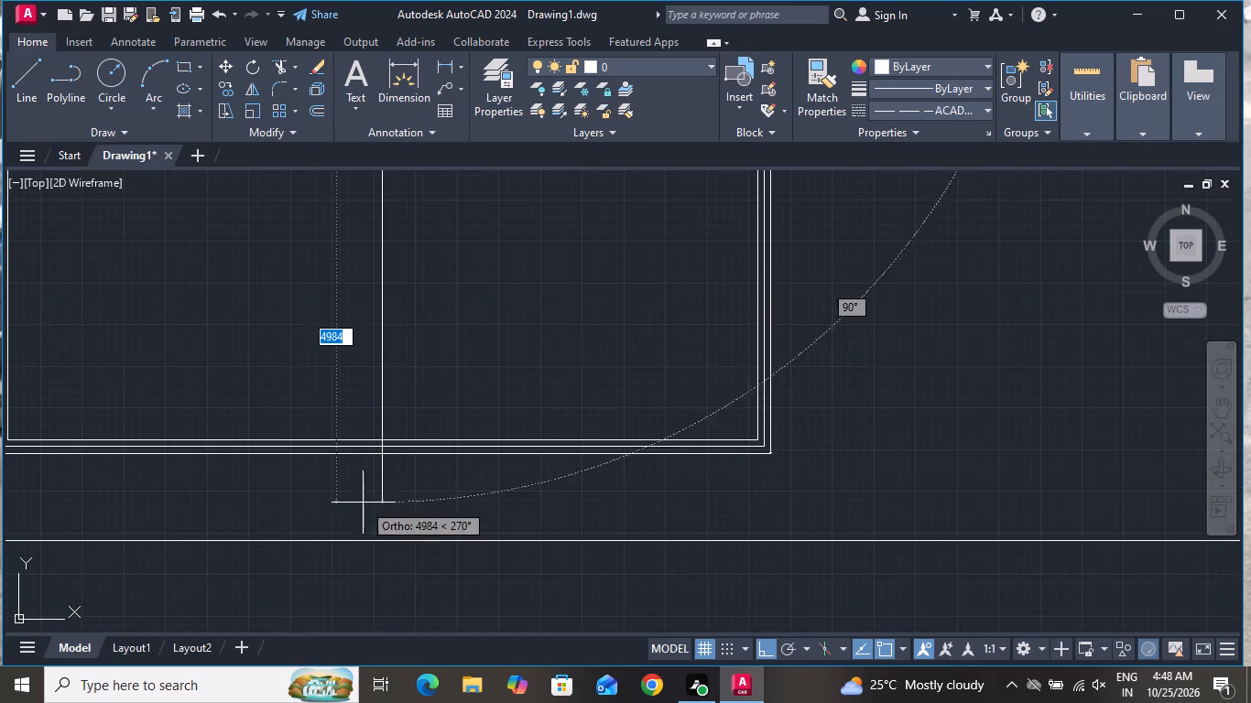
left_click(377, 439)
right_click(382, 438)
left_click(415, 473)
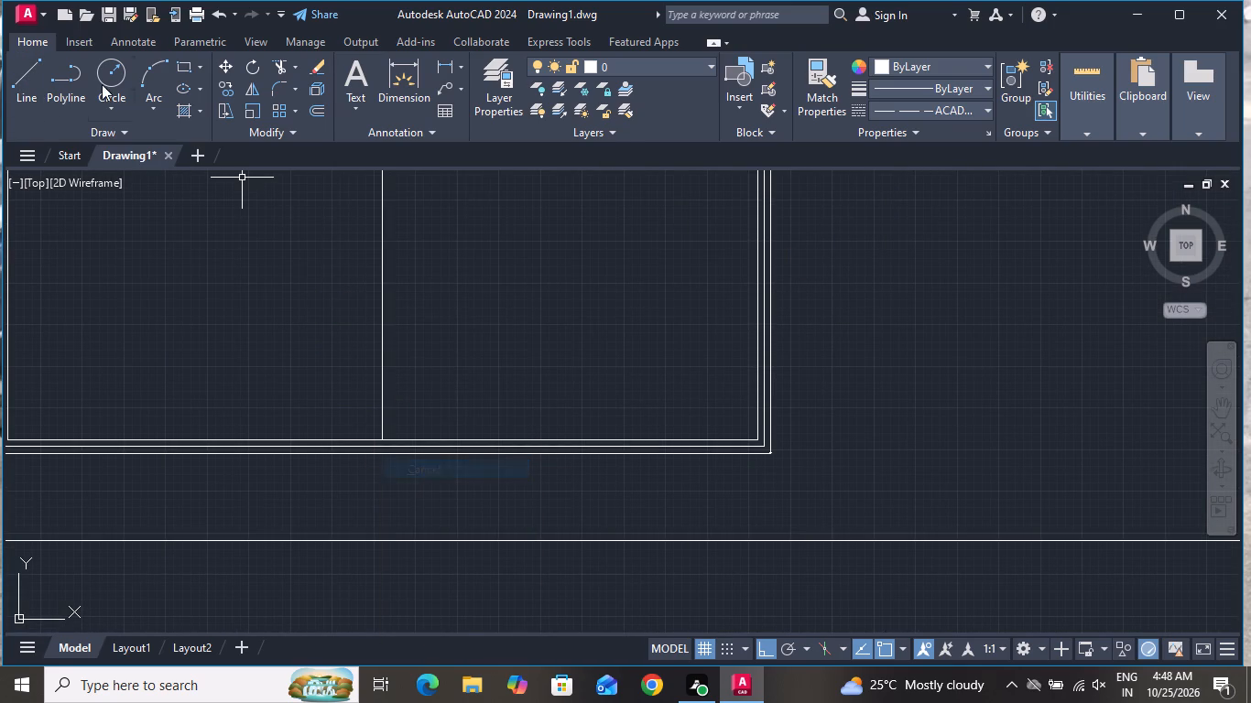
Draw a horizontal line across the lower part of the upper-block window, between the innermost frame rectangle's two vertical sides.
left_click(26, 69)
scroll(277, 314, "down", 4)
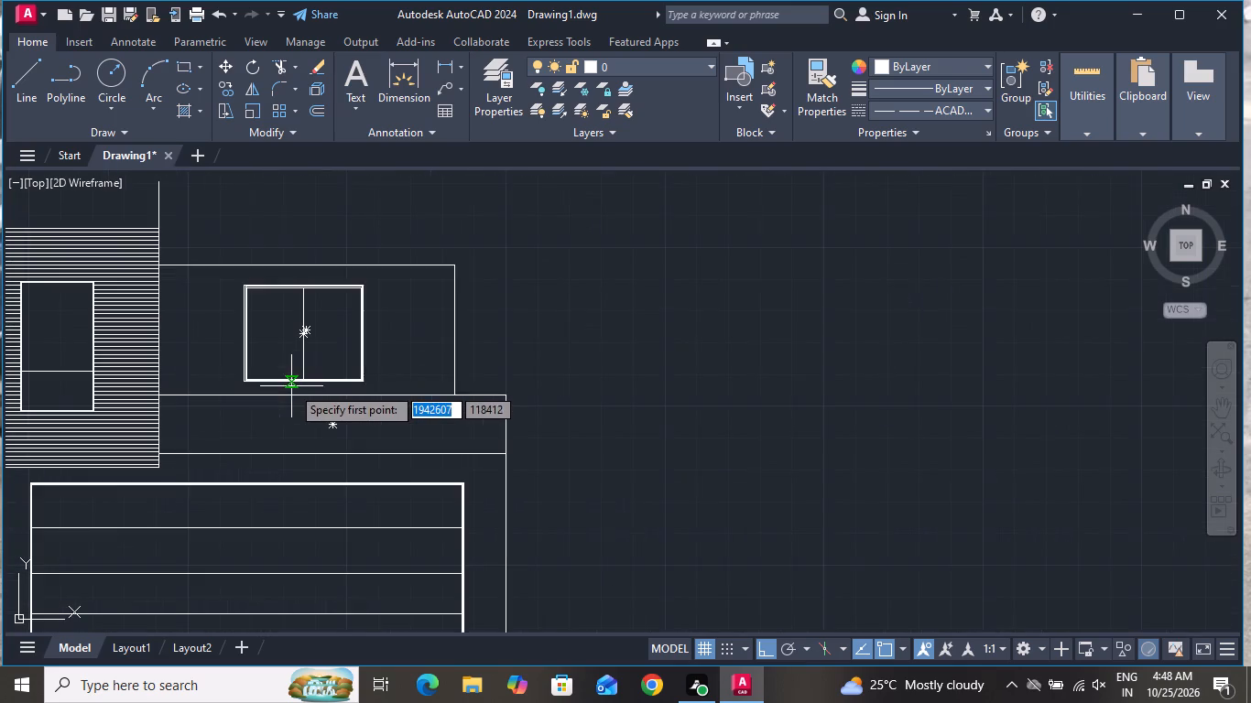
scroll(258, 361, "up", 3)
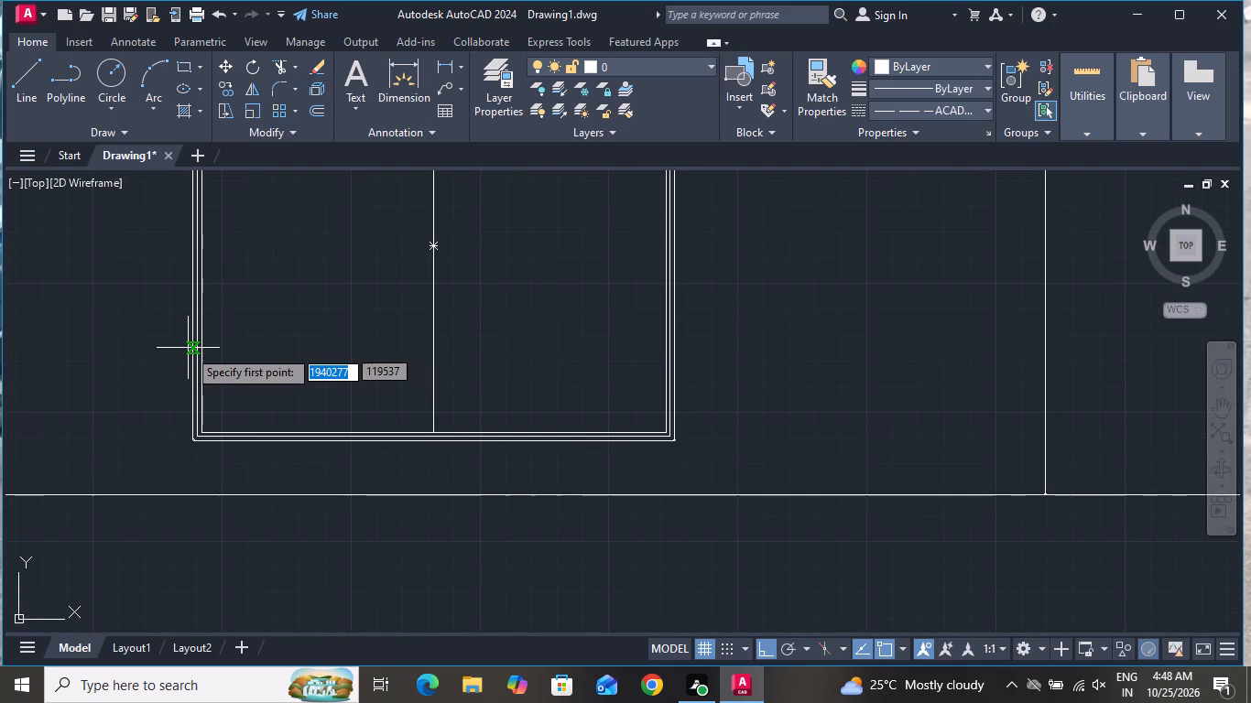
left_click(202, 345)
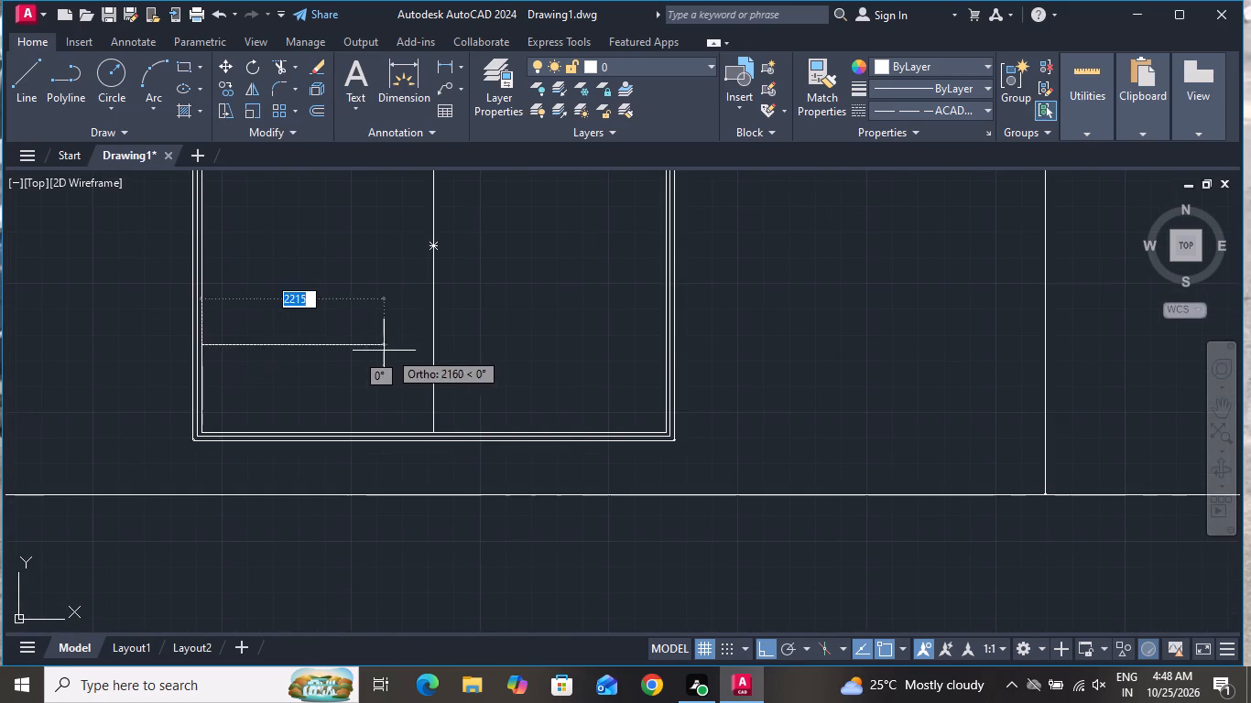
left_click(663, 350)
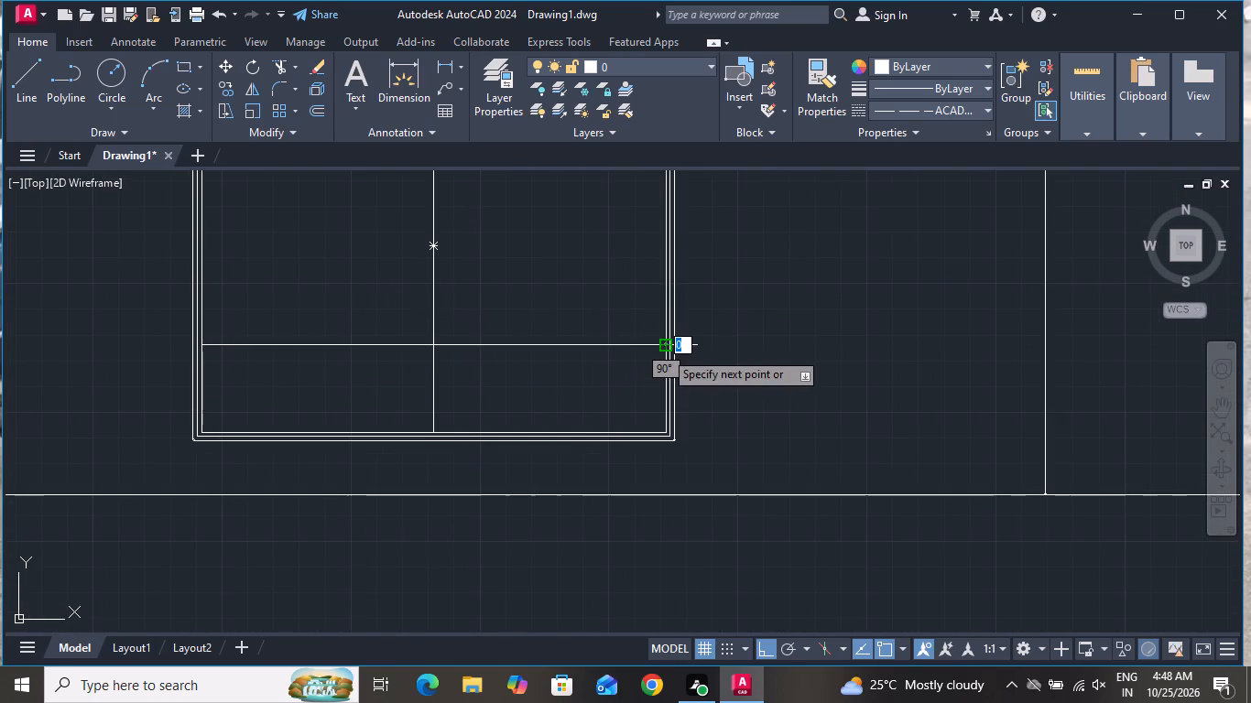
right_click(666, 351)
left_click(681, 381)
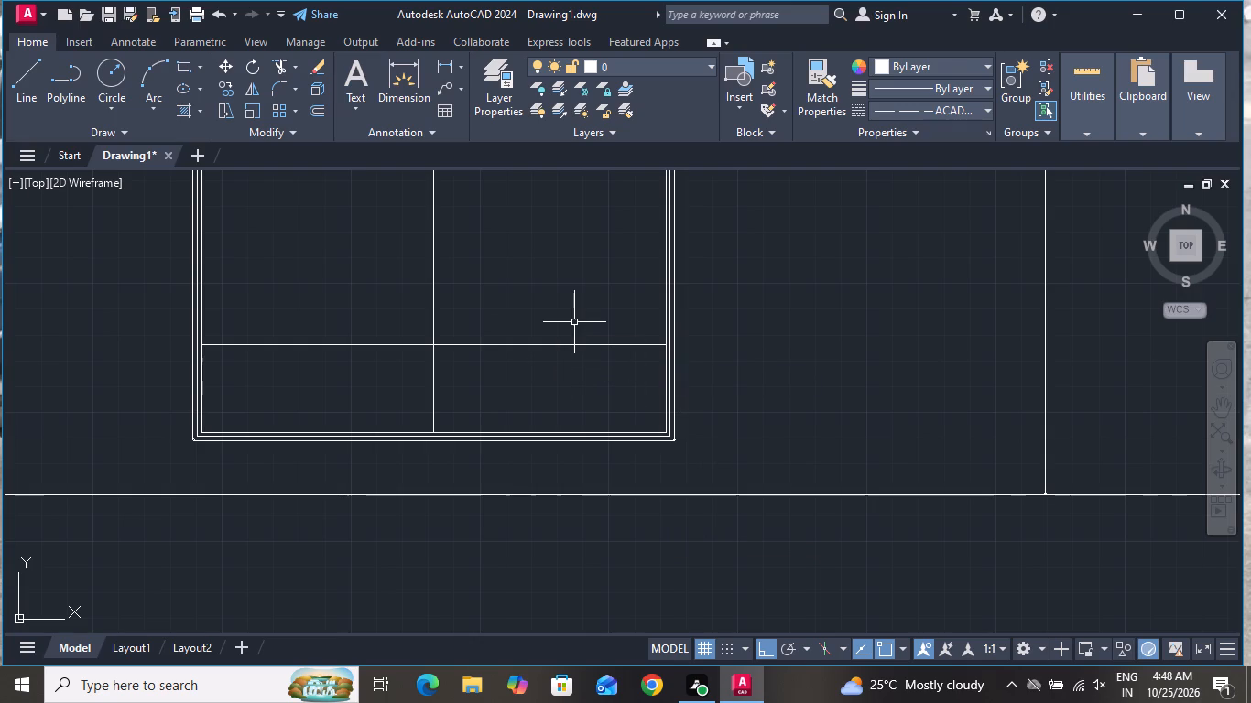
Offset the window's horizontal and vertical dividing lines by 50 to both sides.
type("O 5")
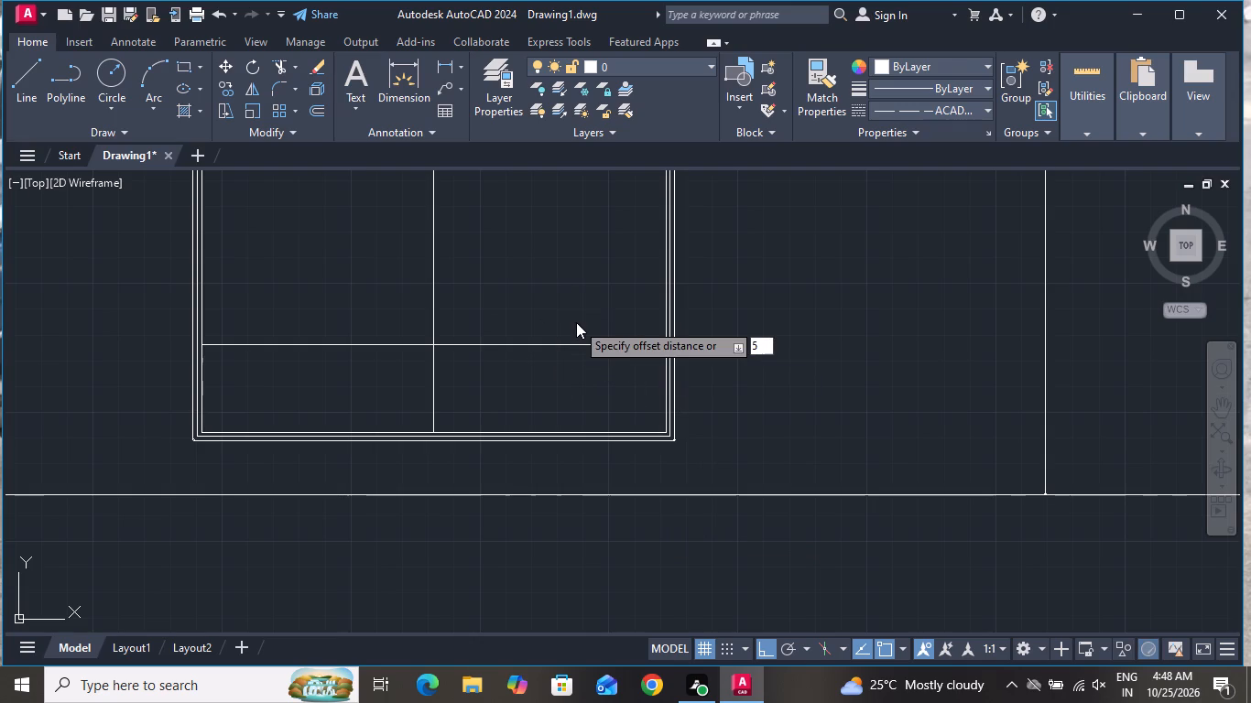
type("0")
key("space")
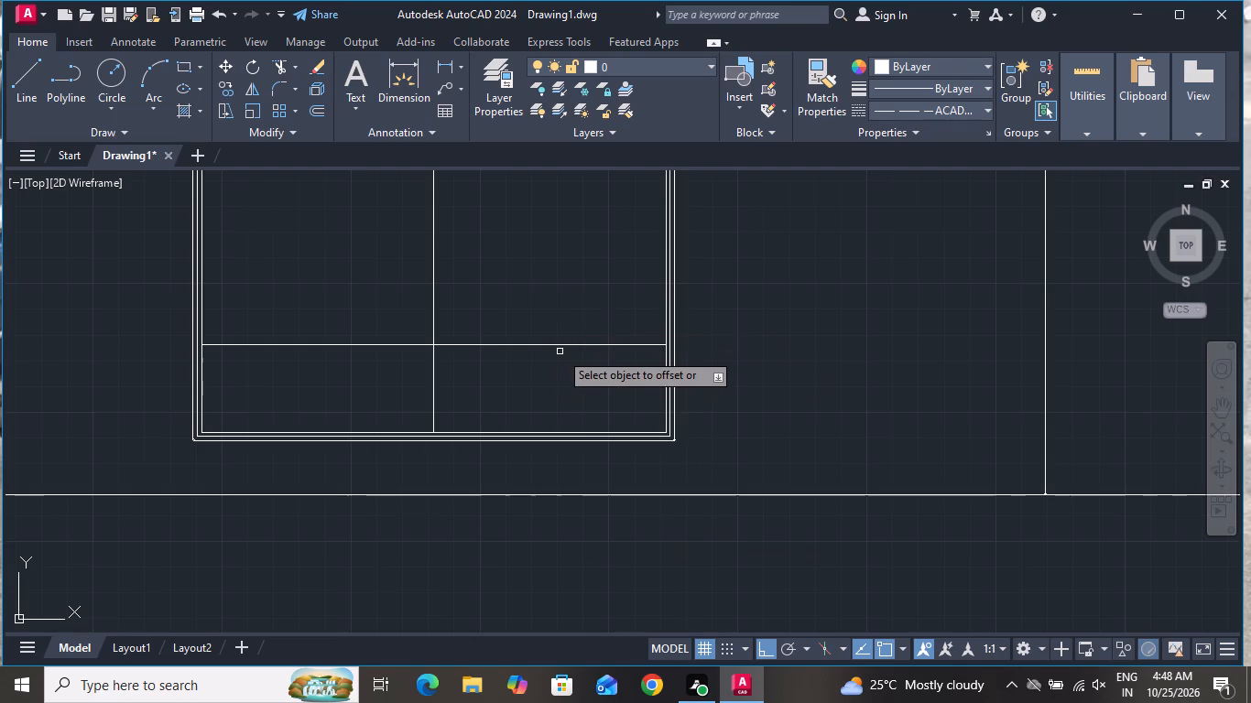
double_click(562, 348)
left_click(563, 339)
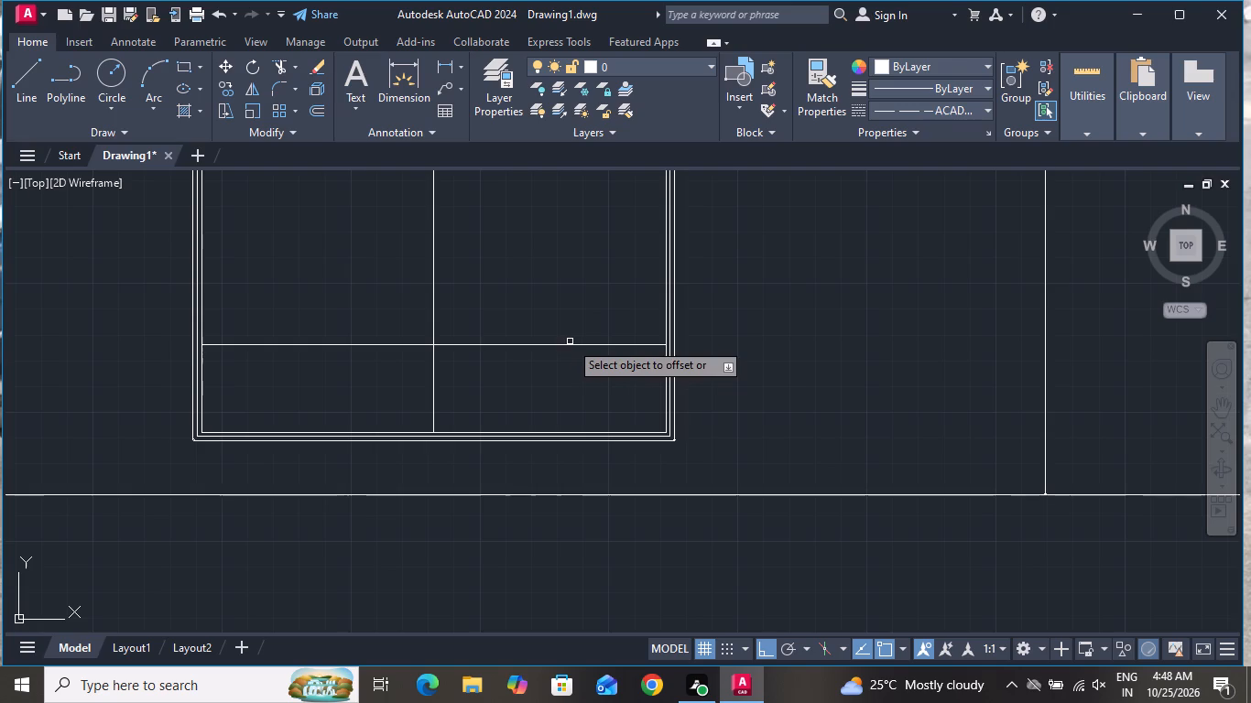
left_click(565, 346)
left_click(565, 330)
scroll(533, 362, "down", 3)
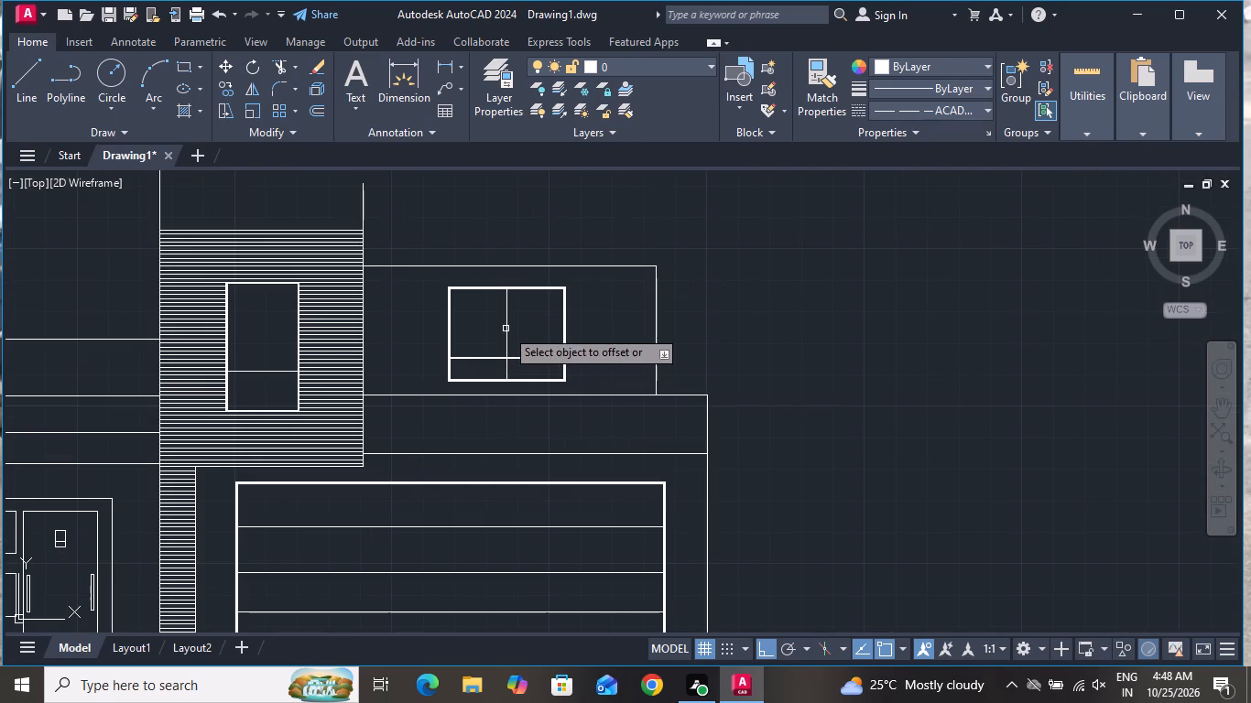
left_click(505, 328)
left_click(489, 332)
scroll(508, 331, "up", 4)
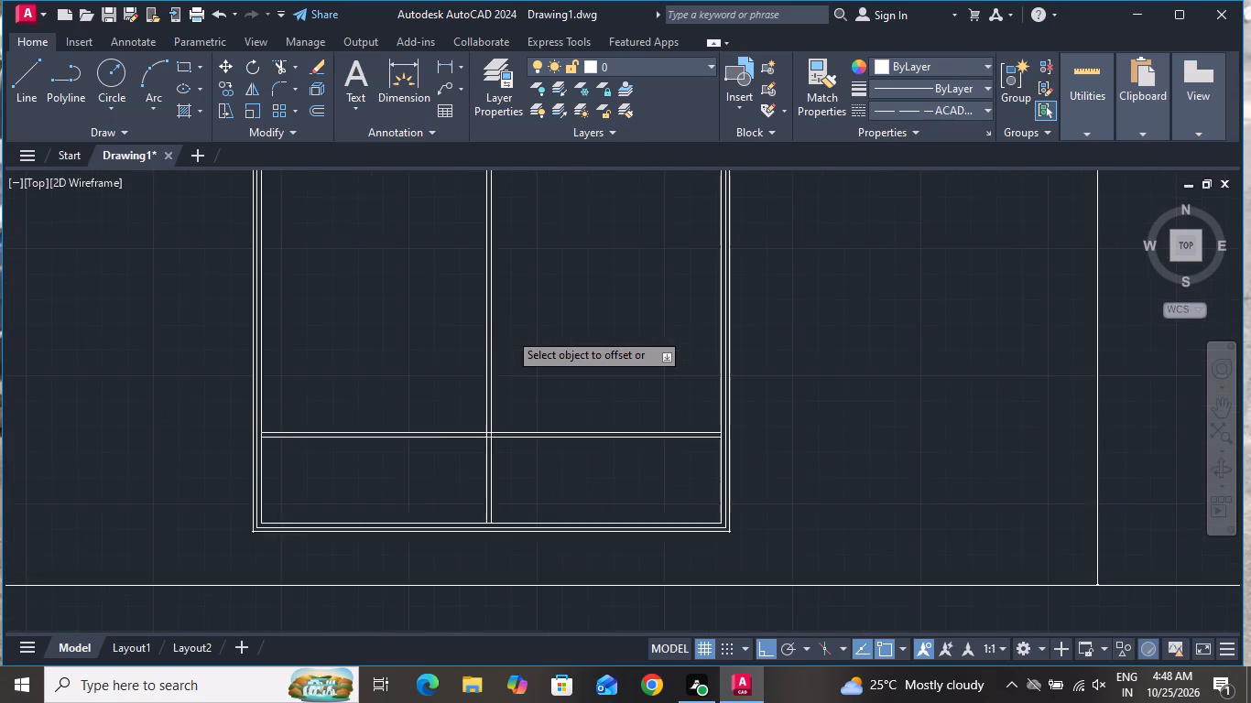
left_click(478, 339)
left_click(519, 341)
scroll(523, 312, "down", 3)
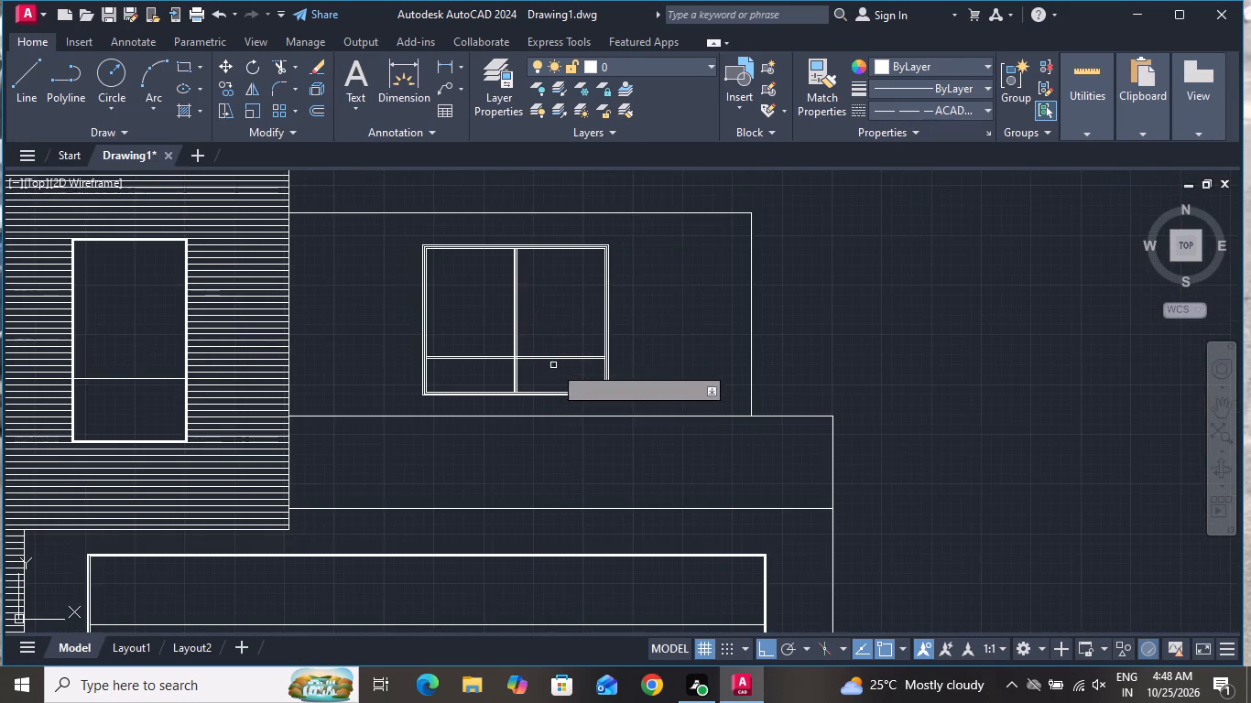
scroll(553, 364, "up", 4)
left_click(588, 317)
left_click(585, 299)
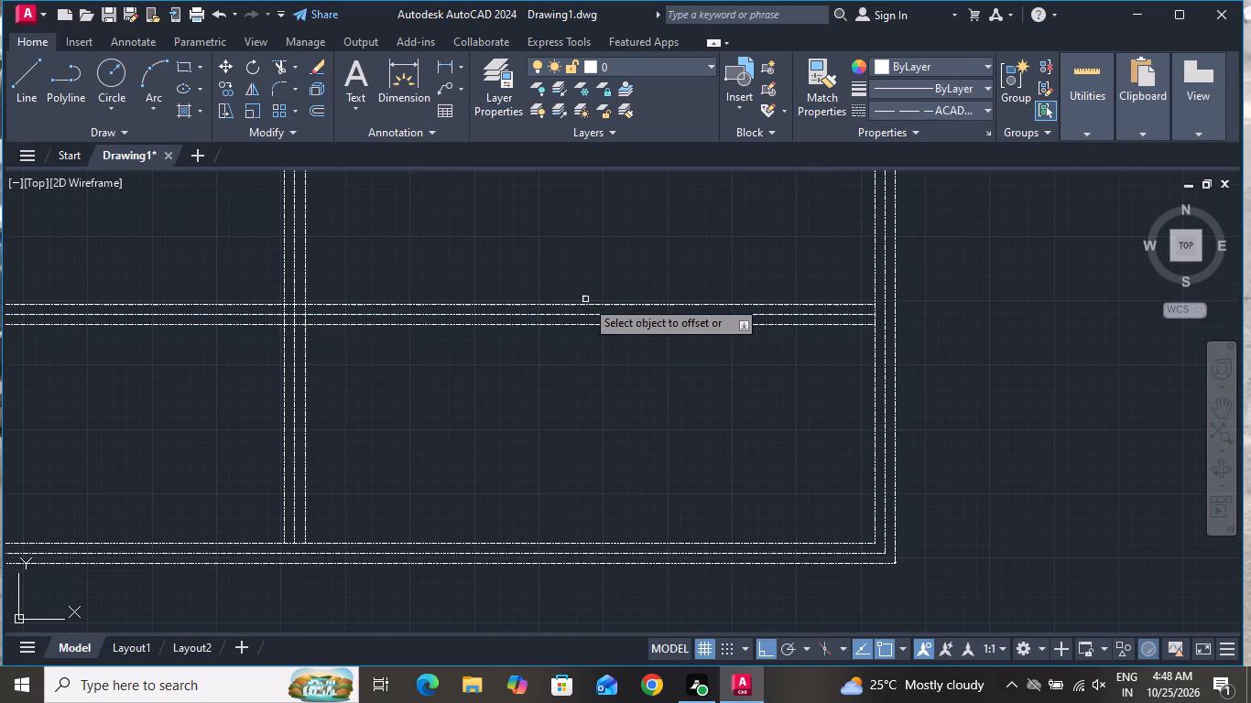
scroll(586, 393, "down", 4)
right_click(576, 326)
left_click(607, 356)
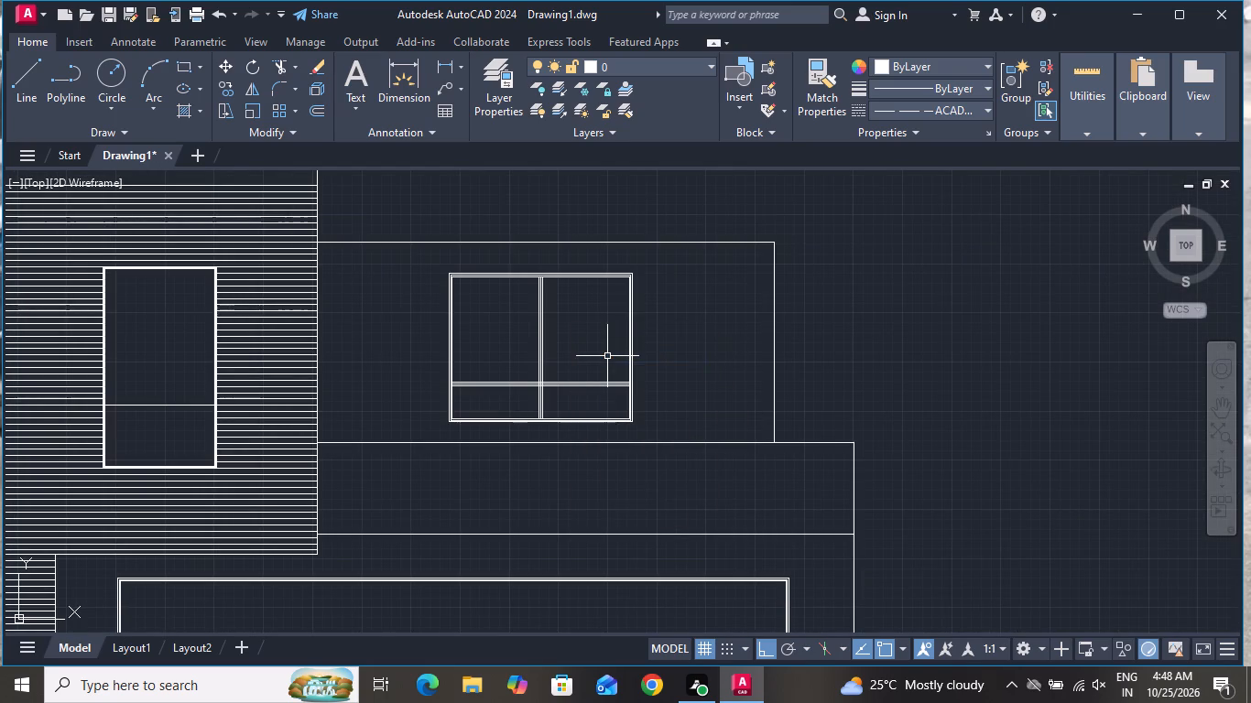
Draw a short vertical line upward from the upper block's top-right corner.
scroll(607, 356, "down", 2)
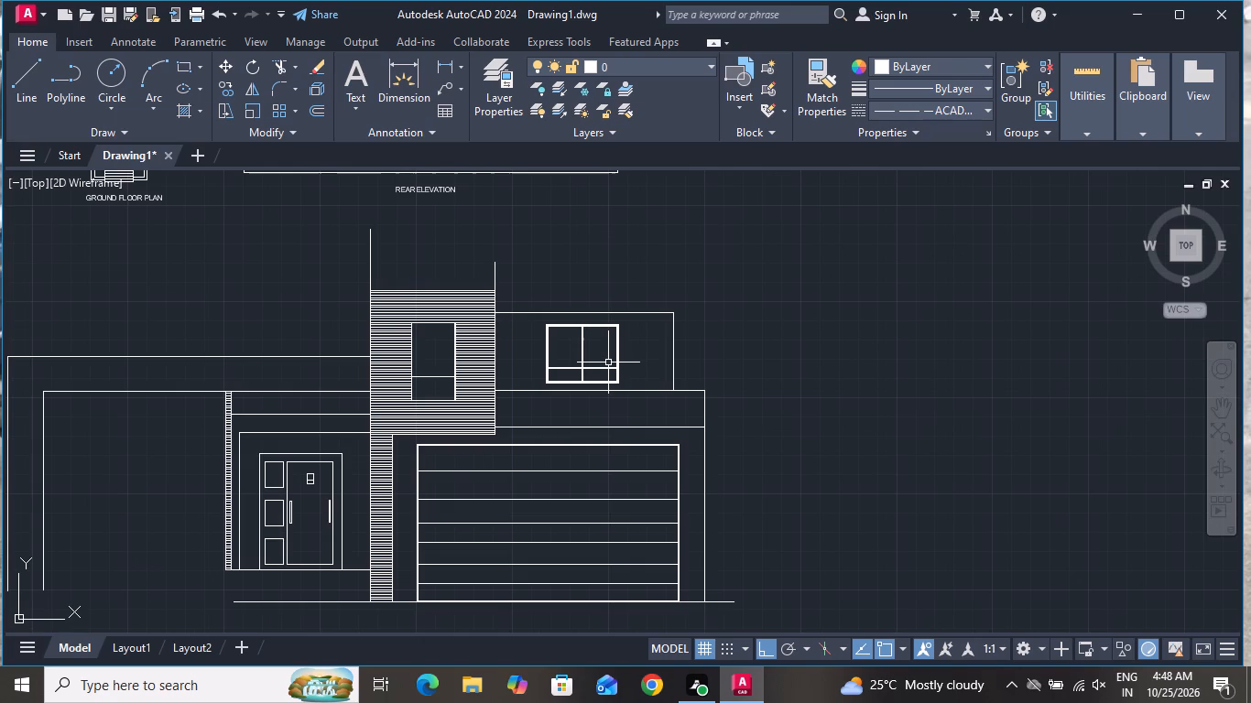
scroll(613, 363, "down", 1)
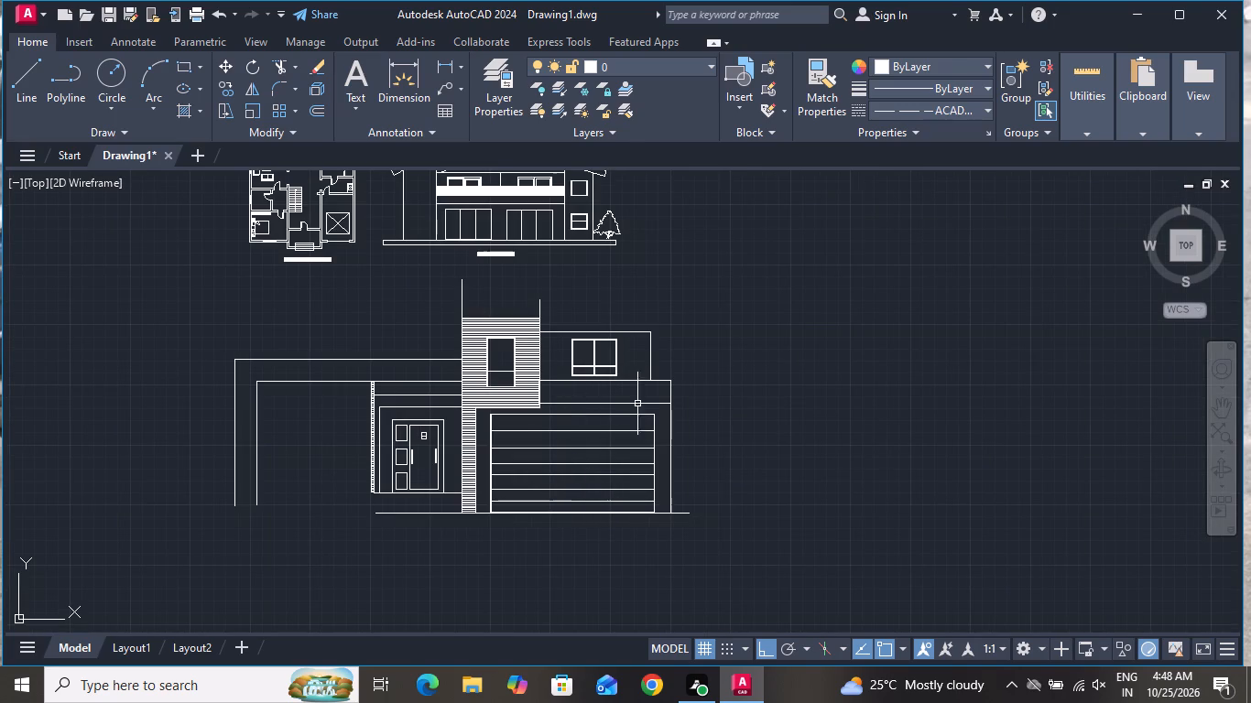
left_click(19, 89)
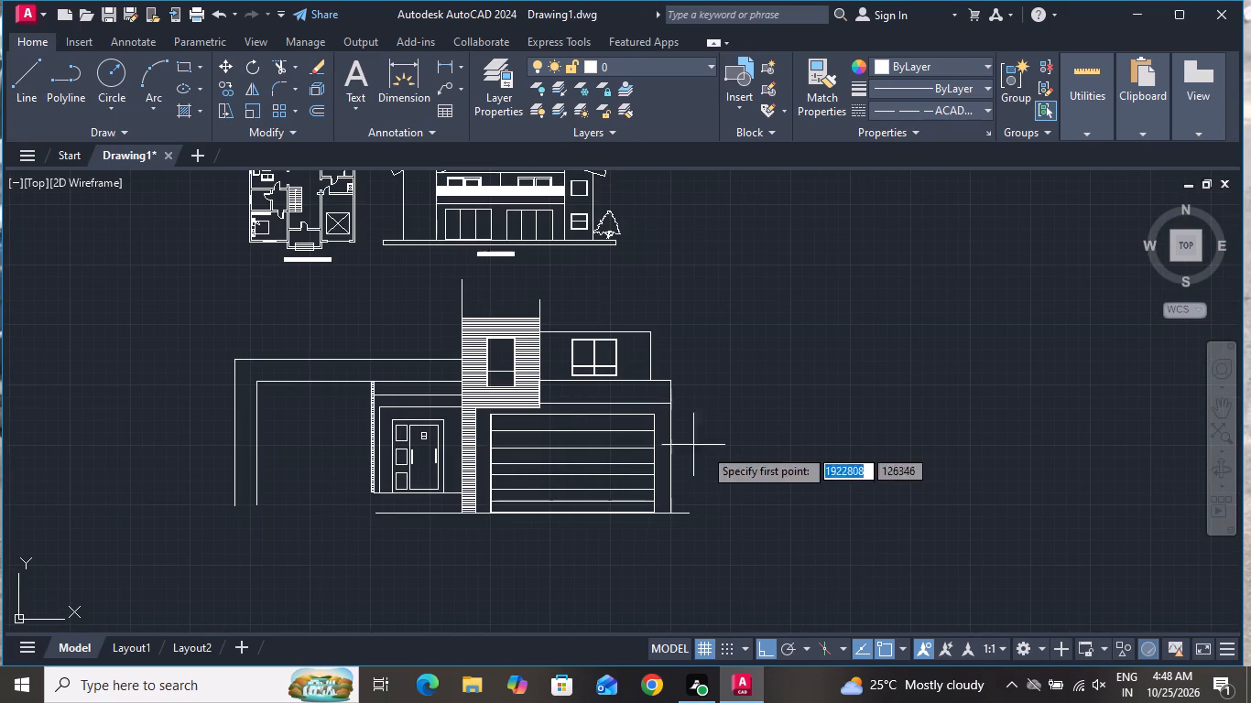
scroll(611, 330, "up", 2)
left_click(685, 328)
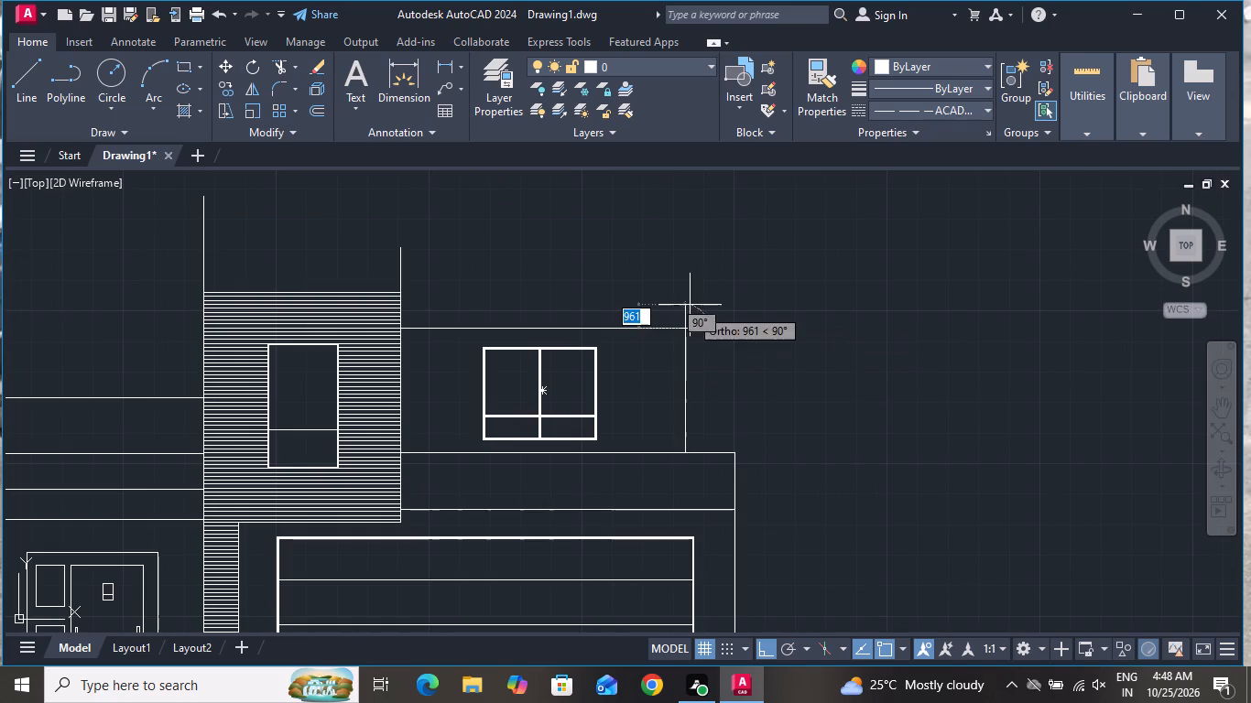
left_click(697, 265)
right_click(697, 265)
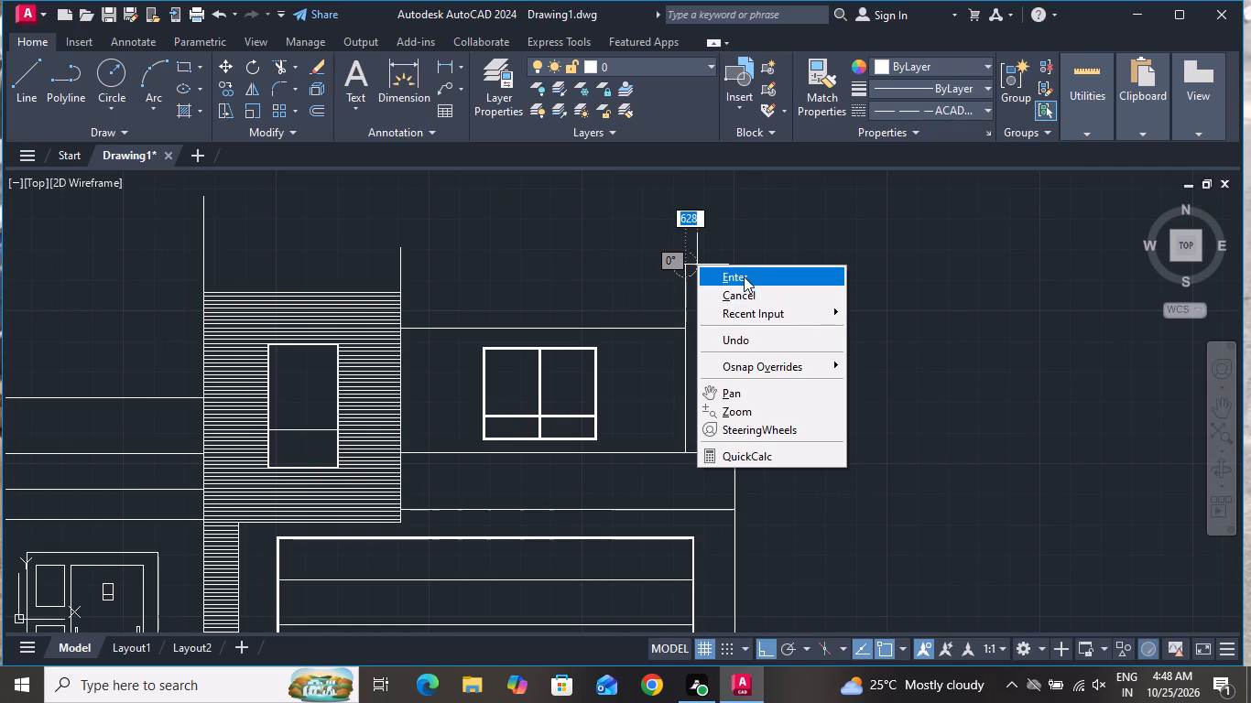
left_click(748, 289)
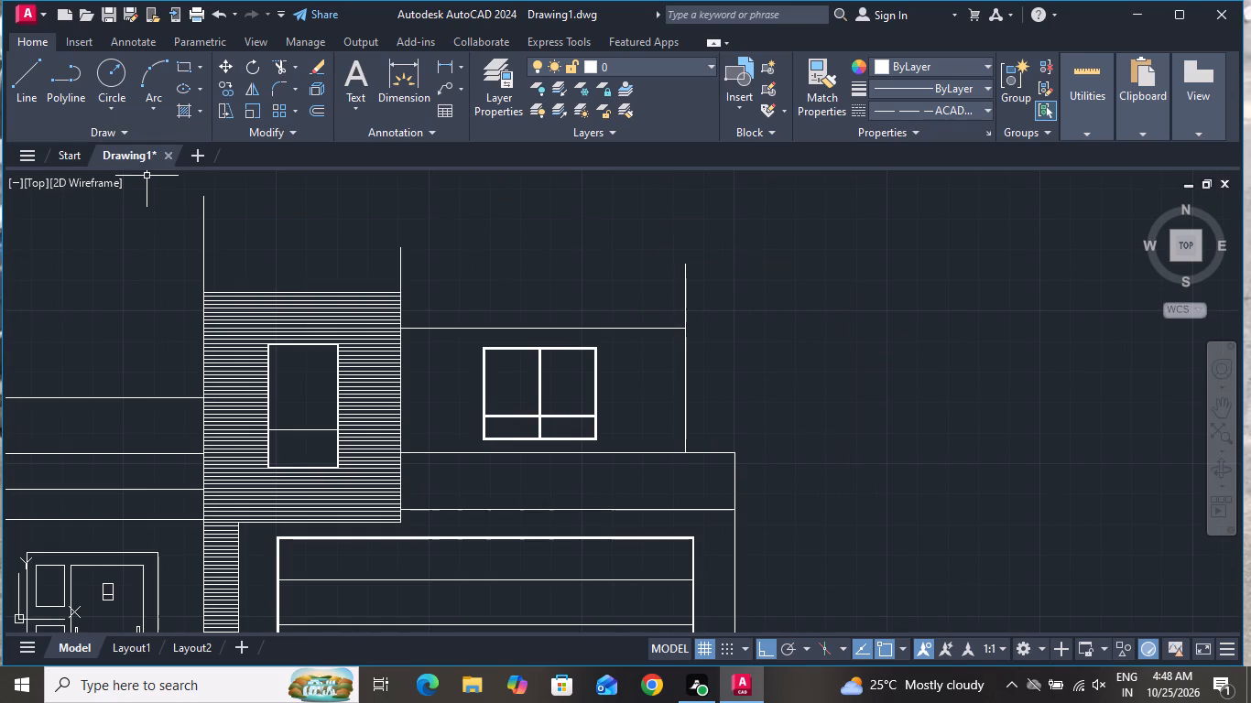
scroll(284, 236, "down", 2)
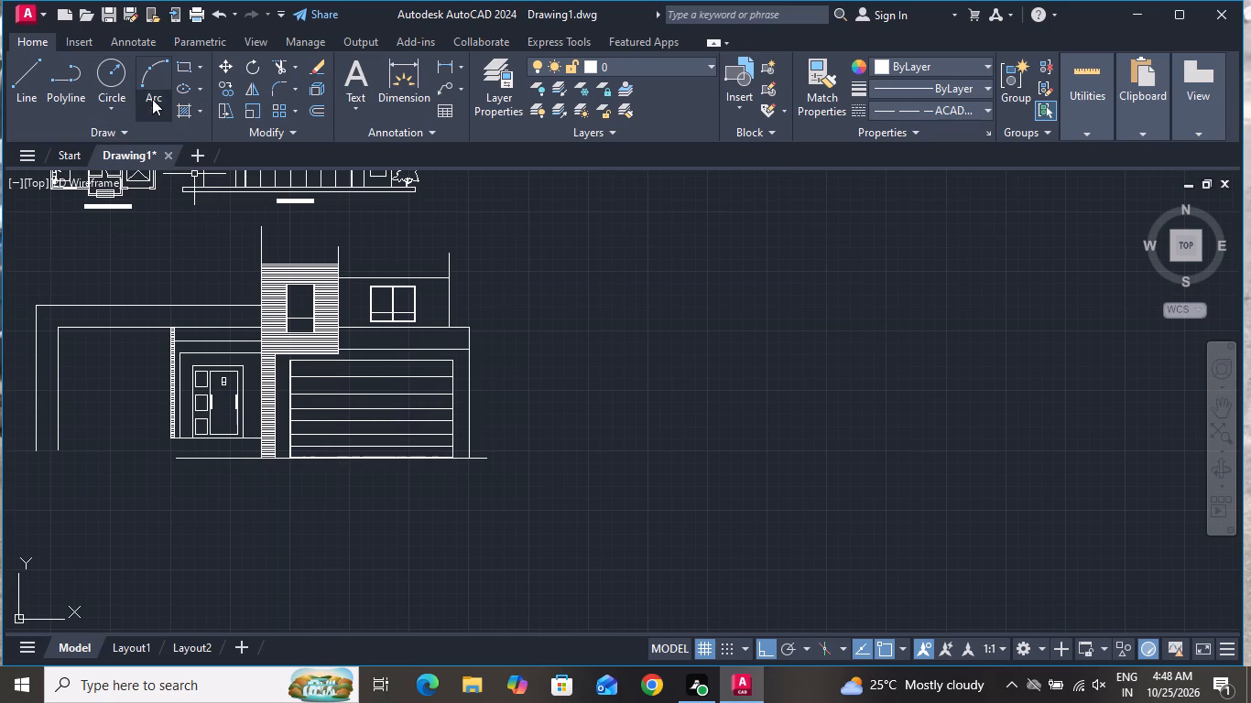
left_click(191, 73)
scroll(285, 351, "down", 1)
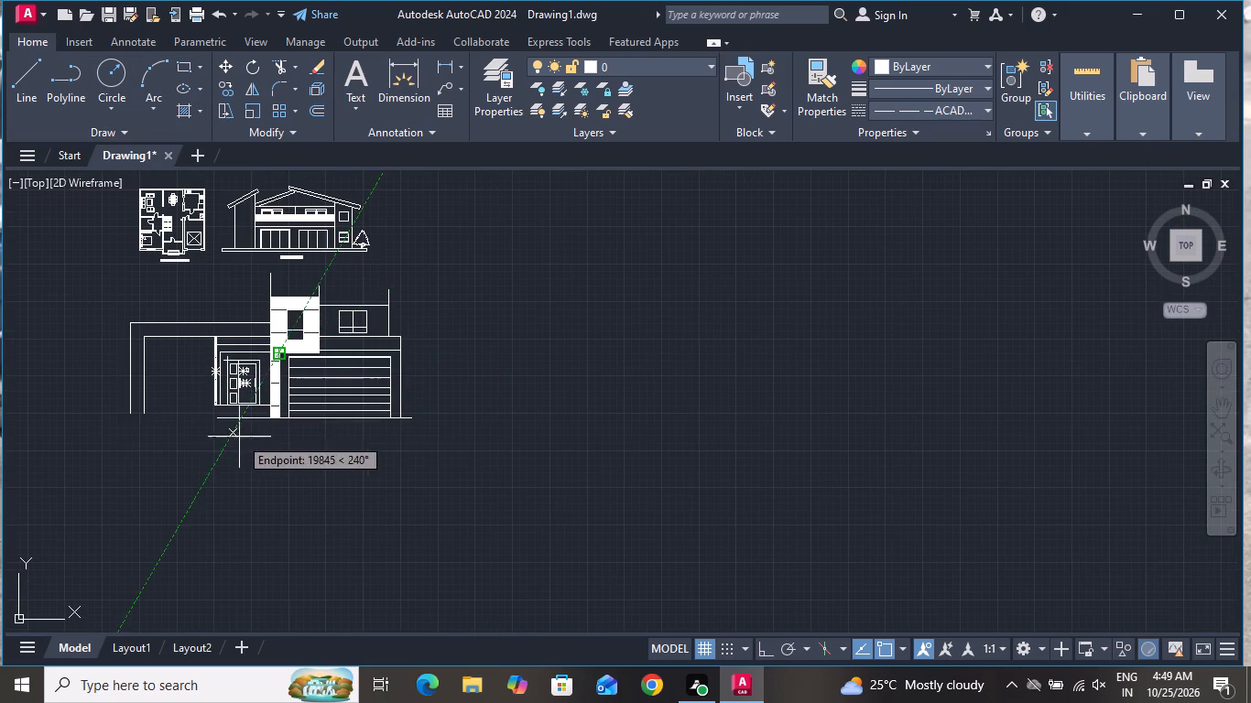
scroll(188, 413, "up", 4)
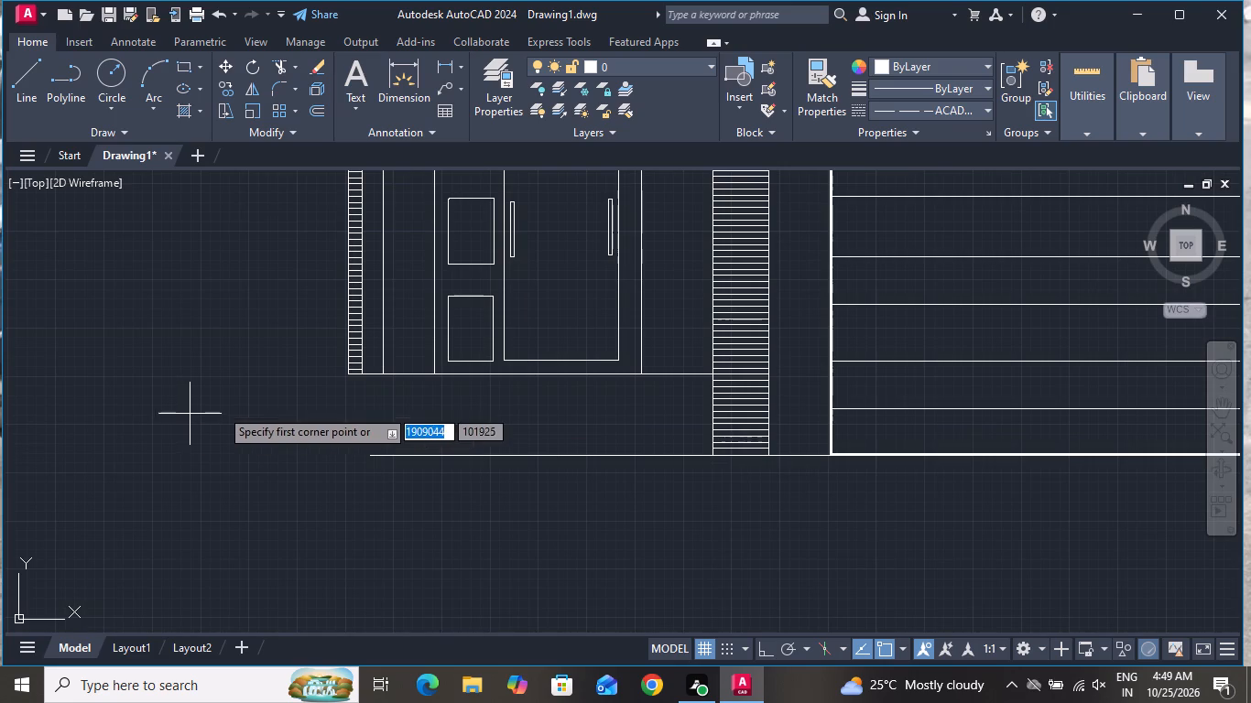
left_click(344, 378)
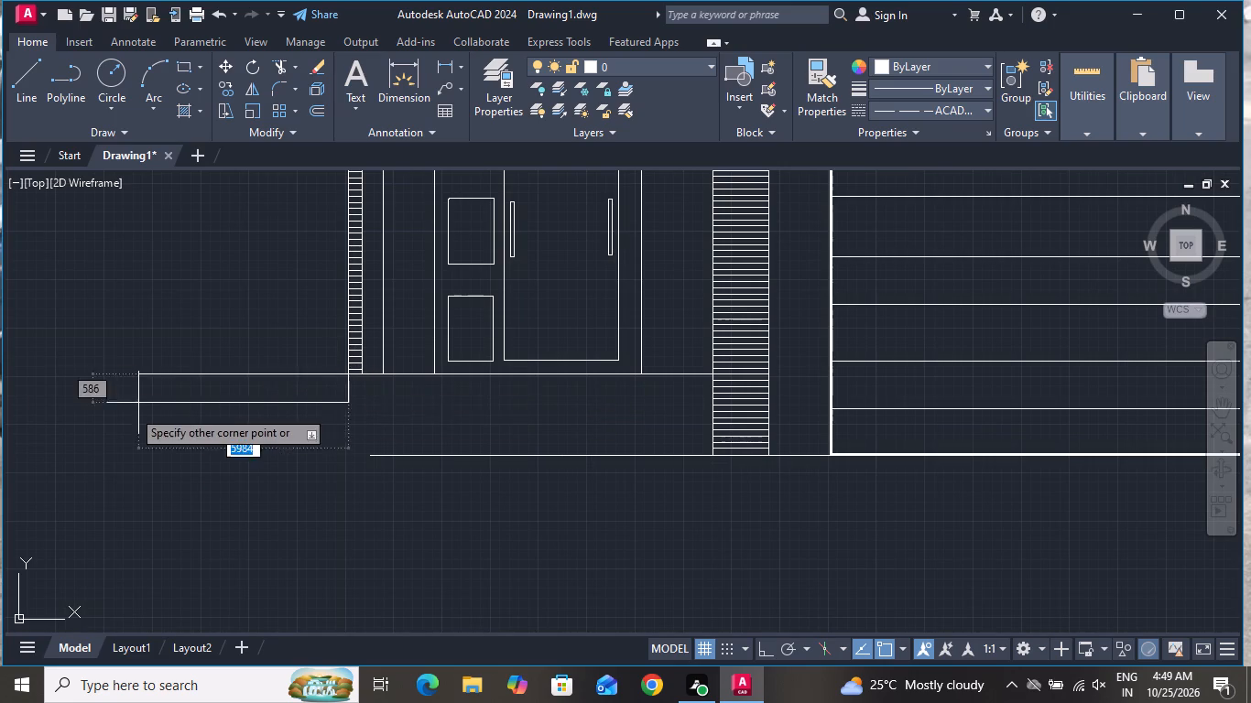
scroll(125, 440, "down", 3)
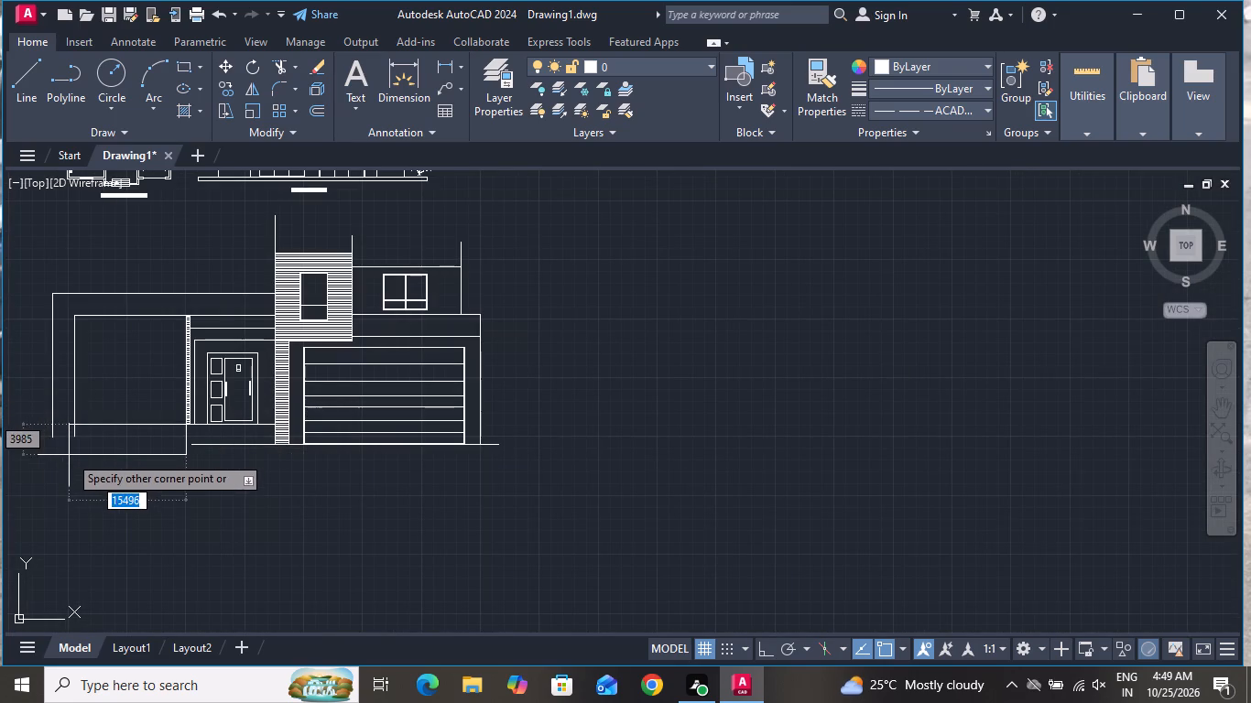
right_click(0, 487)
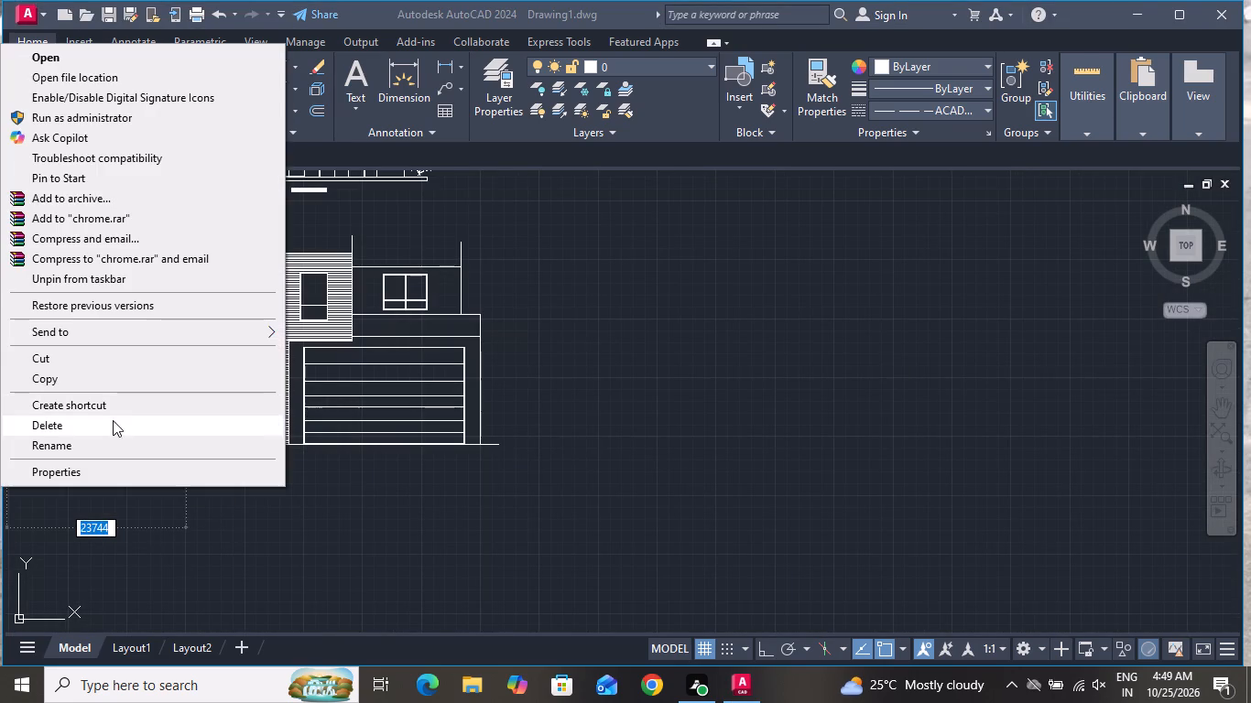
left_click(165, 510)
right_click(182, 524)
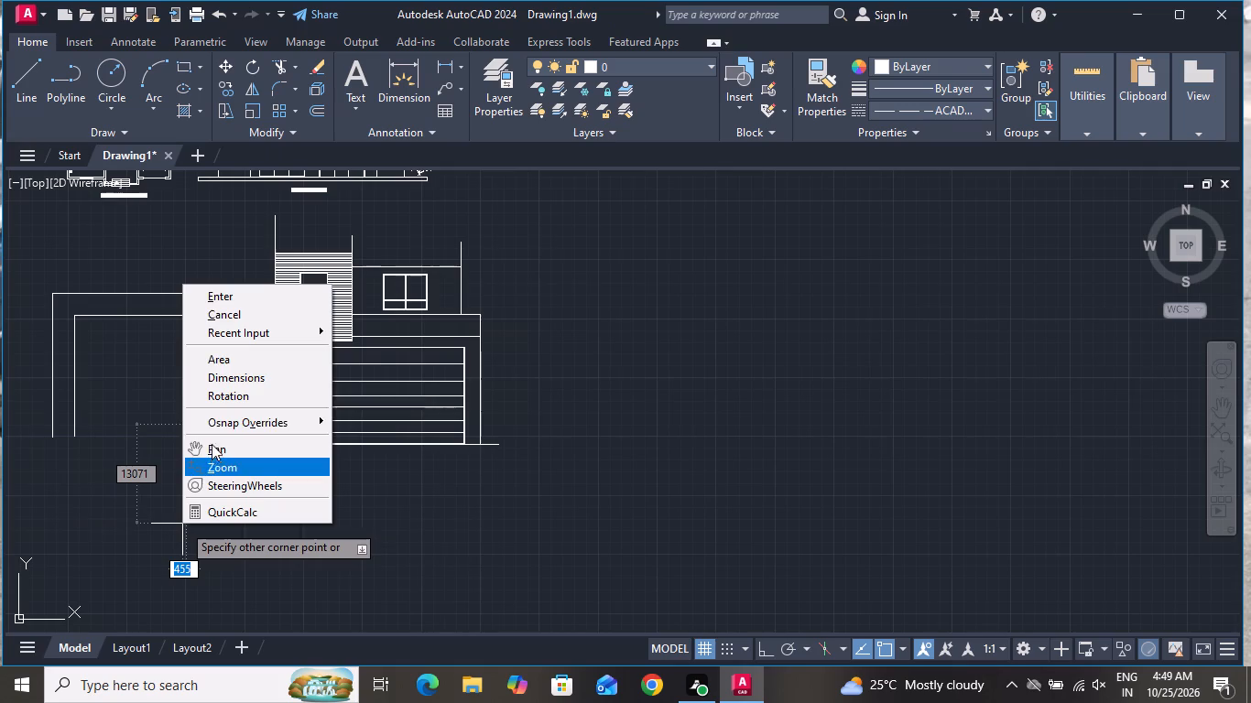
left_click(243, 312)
Draw a horizontal base line from the bottom-left corner of the narrow clad strip leftward past the wall extension's outer line.
left_click(17, 77)
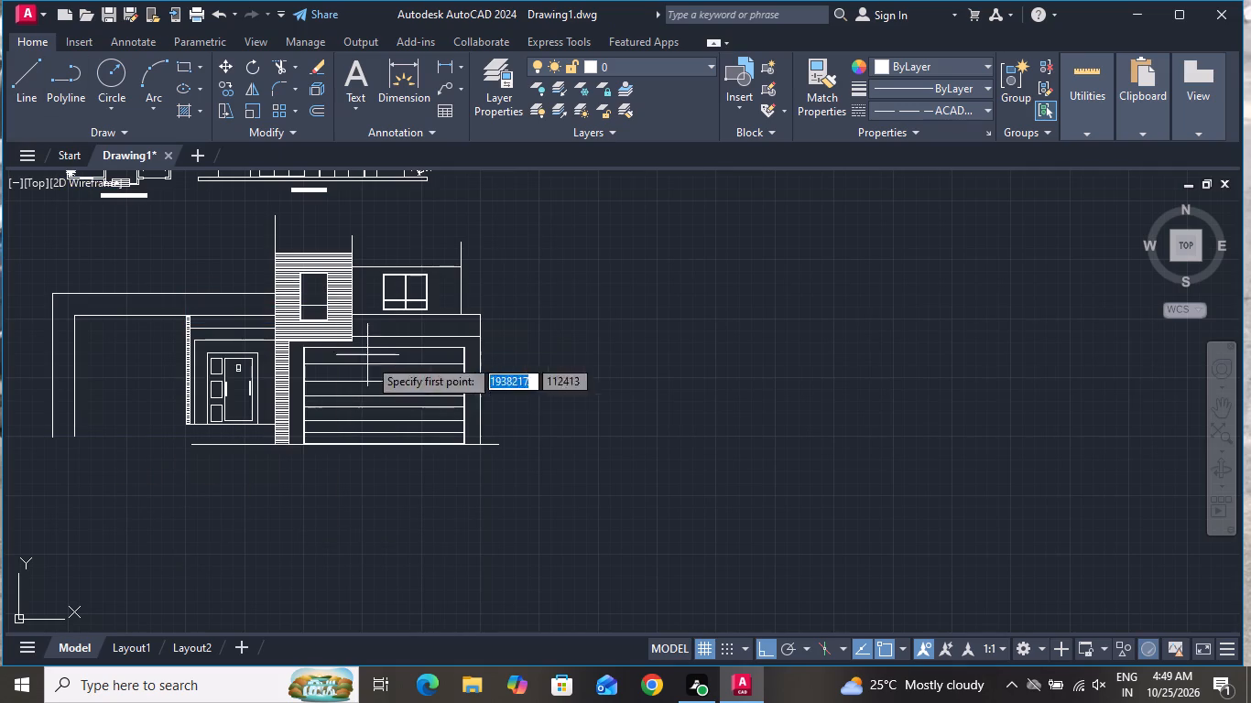
scroll(392, 379, "down", 2)
scroll(290, 420, "up", 4)
scroll(439, 330, "up", 3)
left_click(480, 337)
scroll(451, 470, "down", 2)
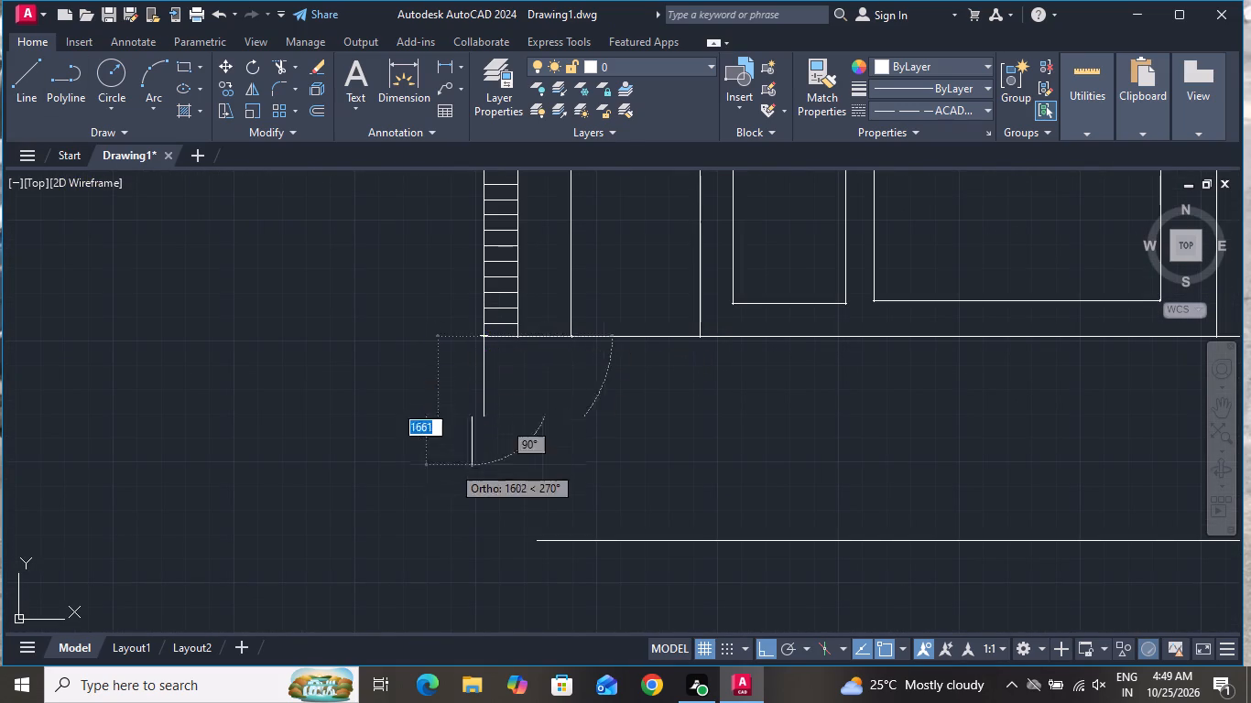
scroll(451, 471, "down", 2)
left_click(191, 466)
right_click(191, 466)
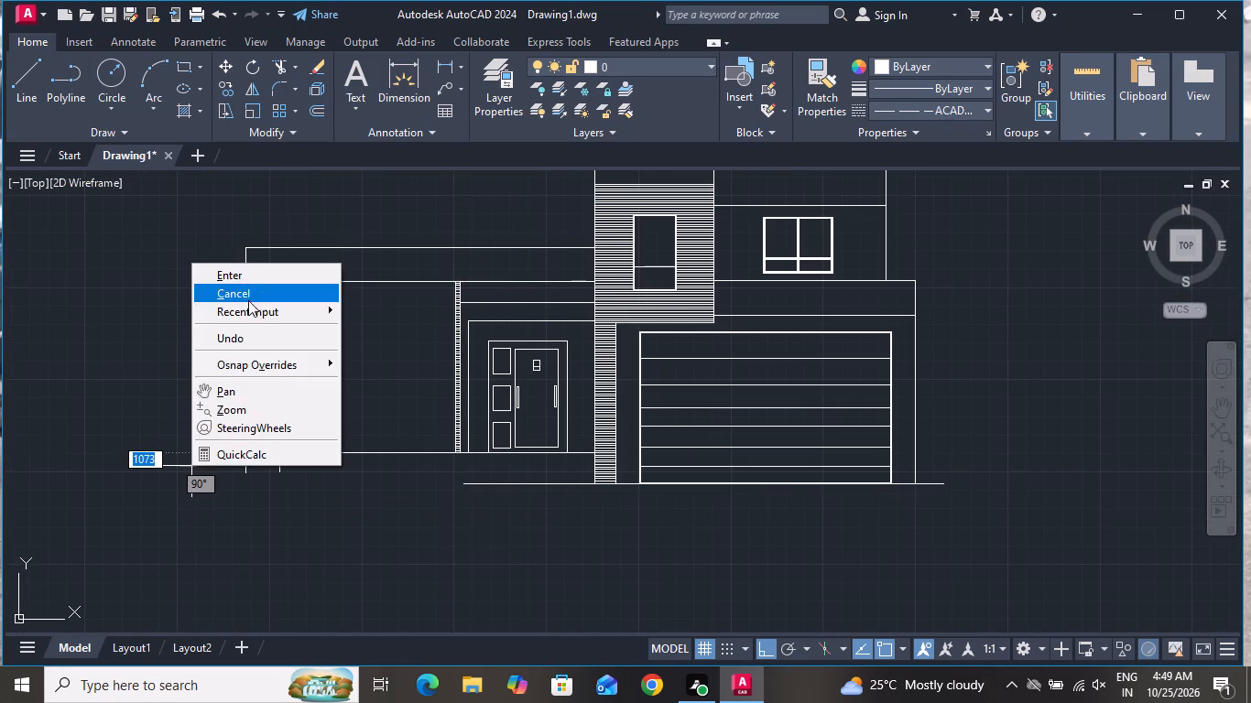
left_click(251, 293)
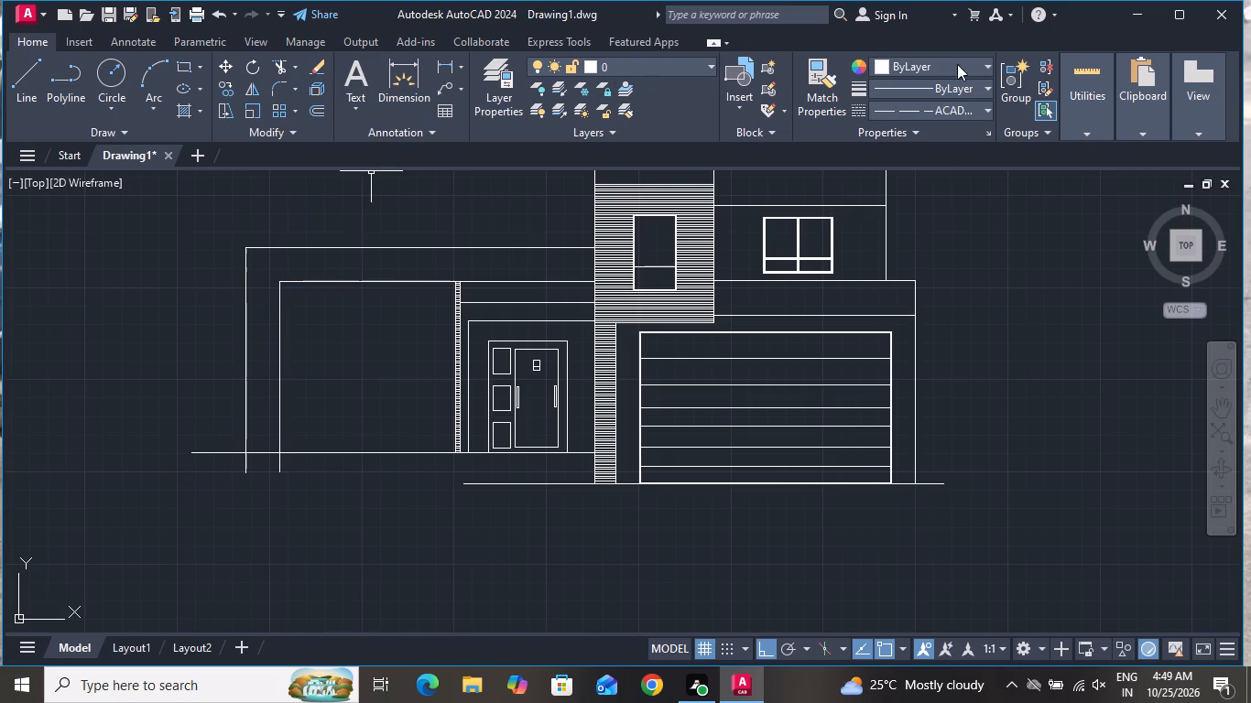
Trim the wall extension's two vertical lines where they project below the new base line.
left_click(274, 64)
left_click(234, 470)
triple_click(278, 463)
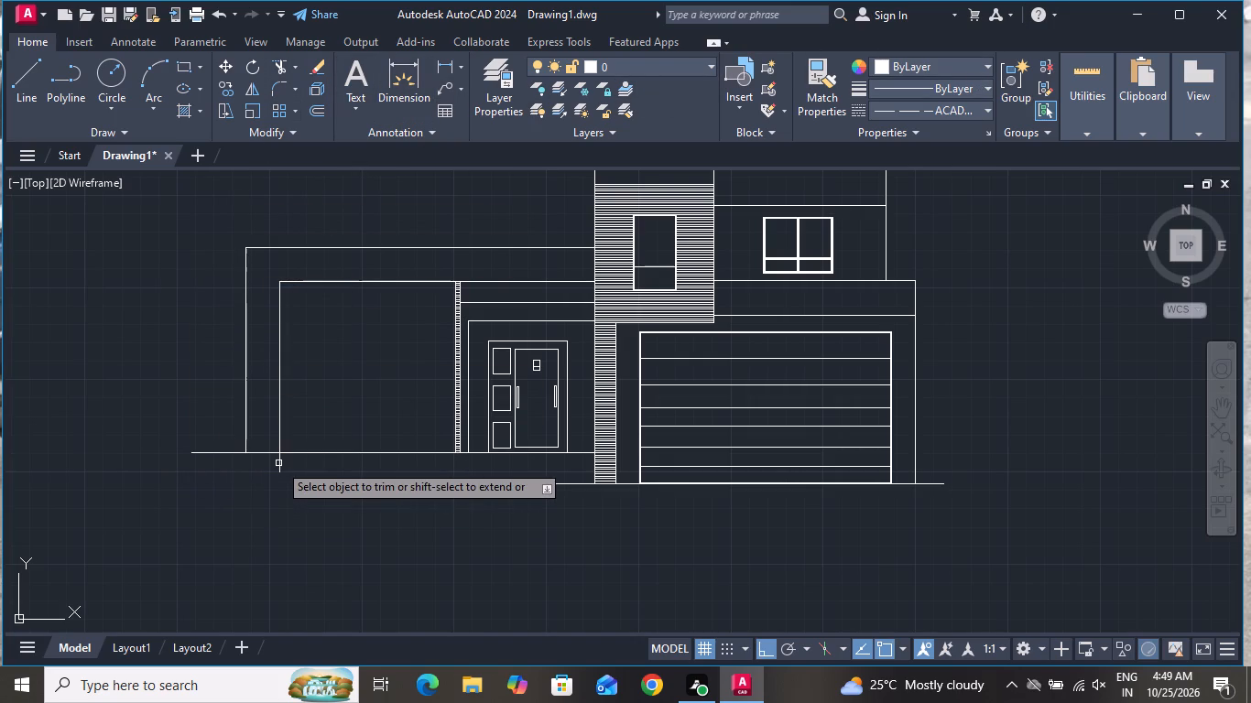
right_click(278, 463)
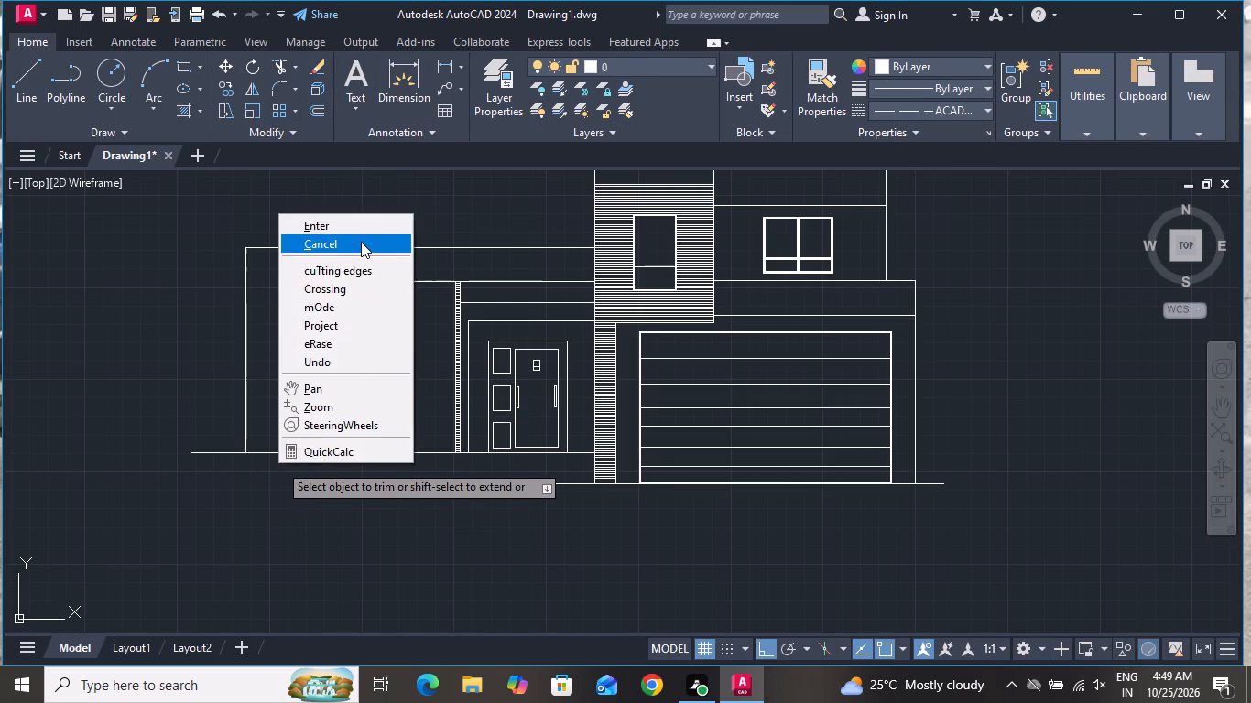
left_click(361, 242)
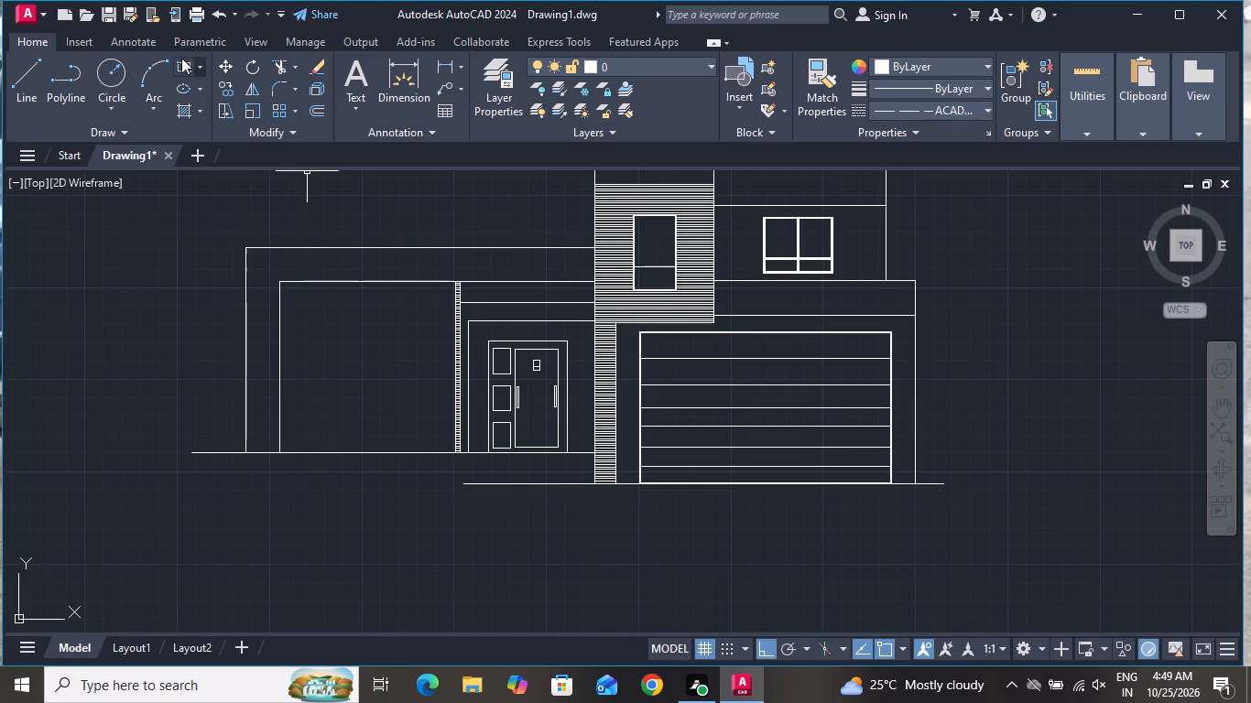
Draw a rectangle about 8600 wide and 8900 high, standing on the base line inside the left-hand wall extension.
left_click(181, 58)
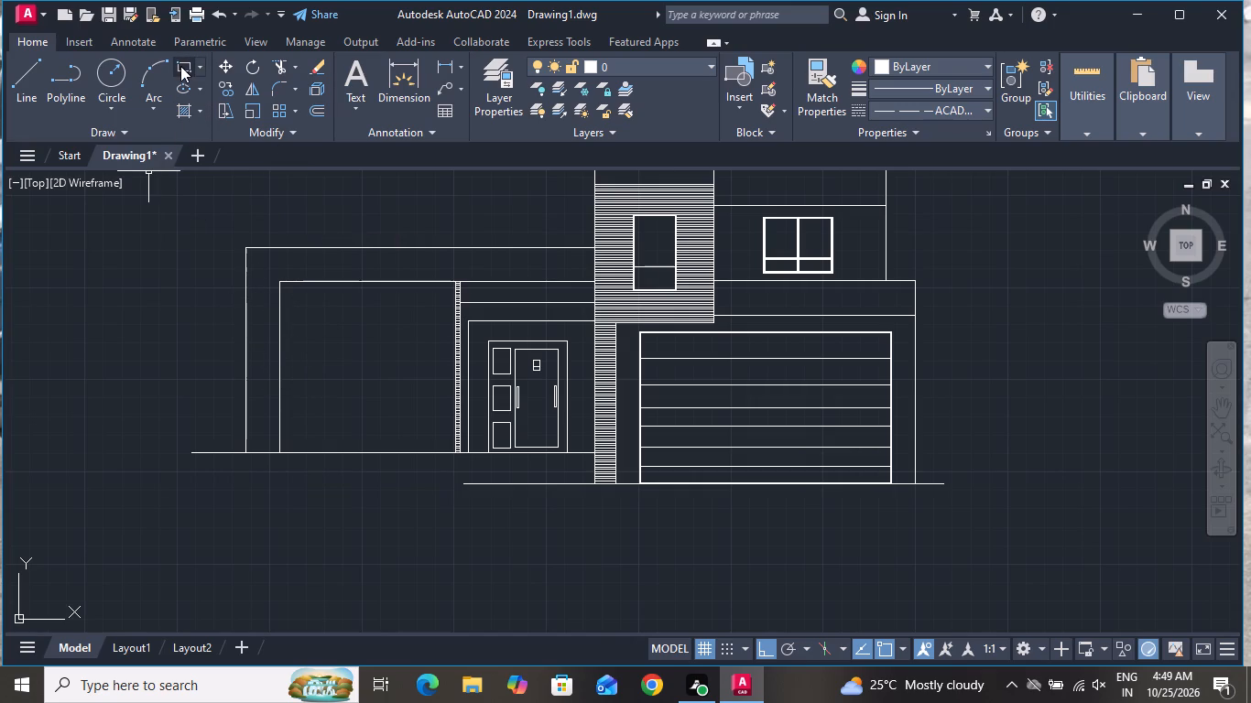
left_click(180, 66)
scroll(328, 396, "up", 1)
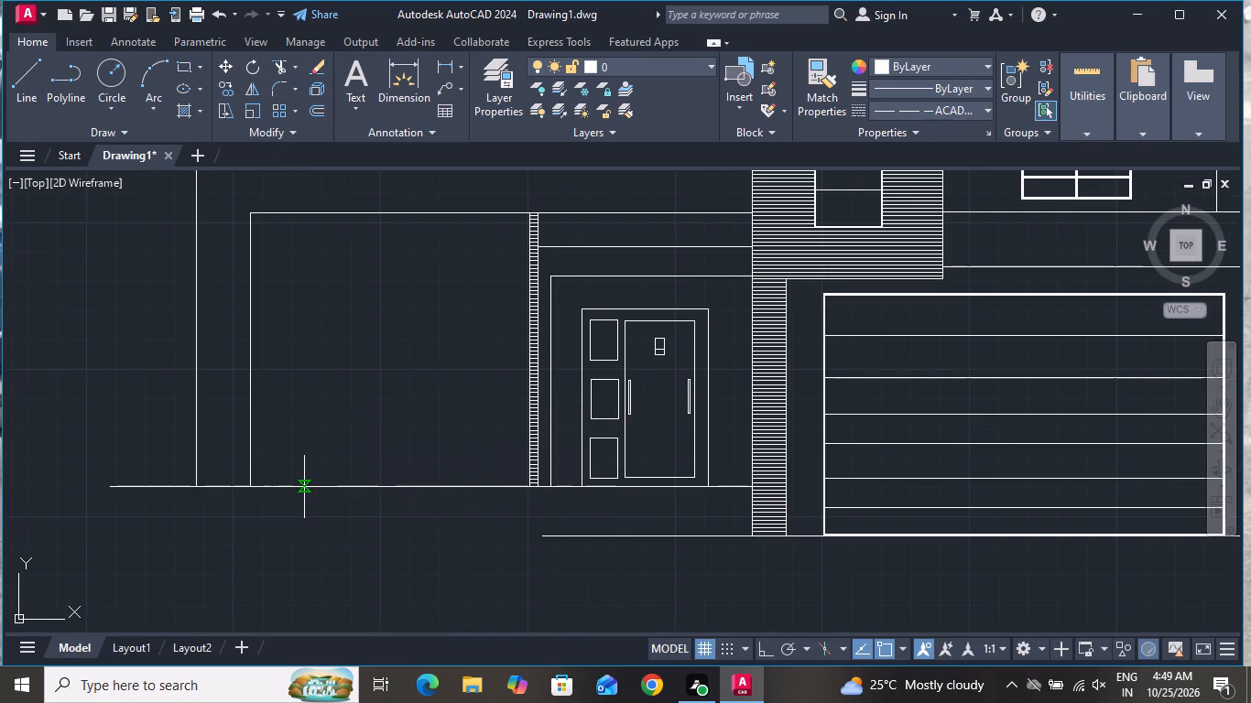
left_click(304, 487)
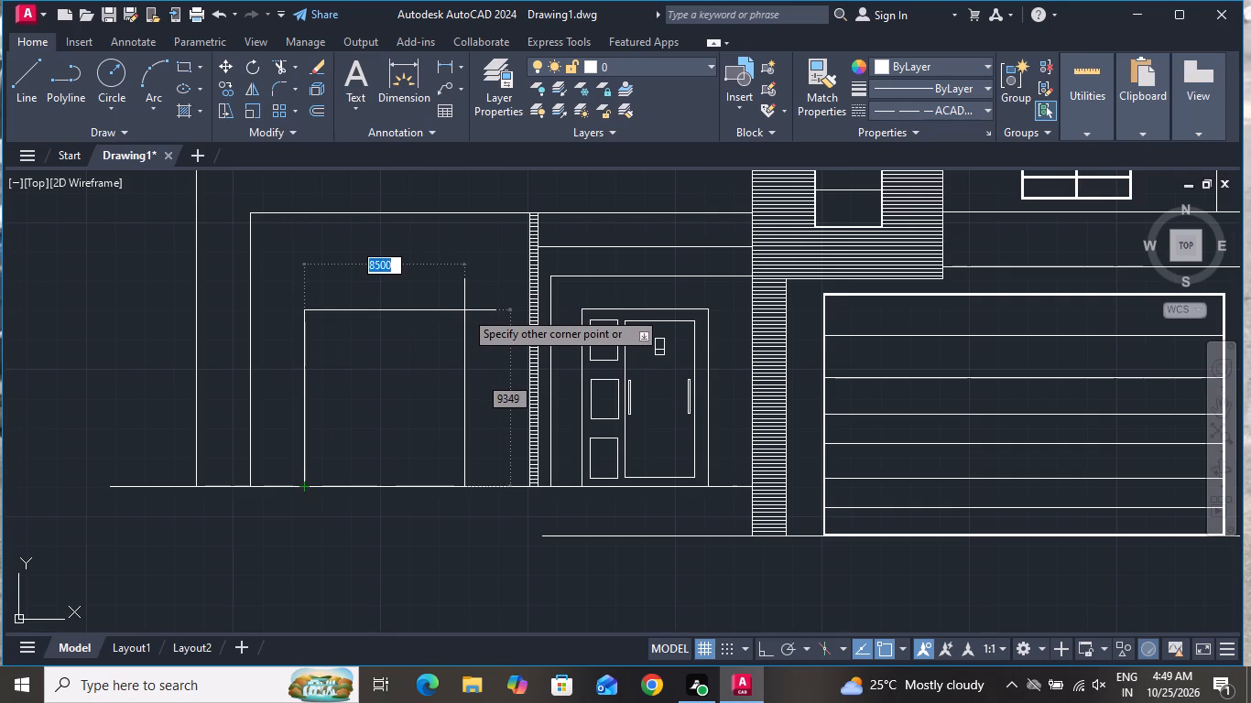
left_click(467, 319)
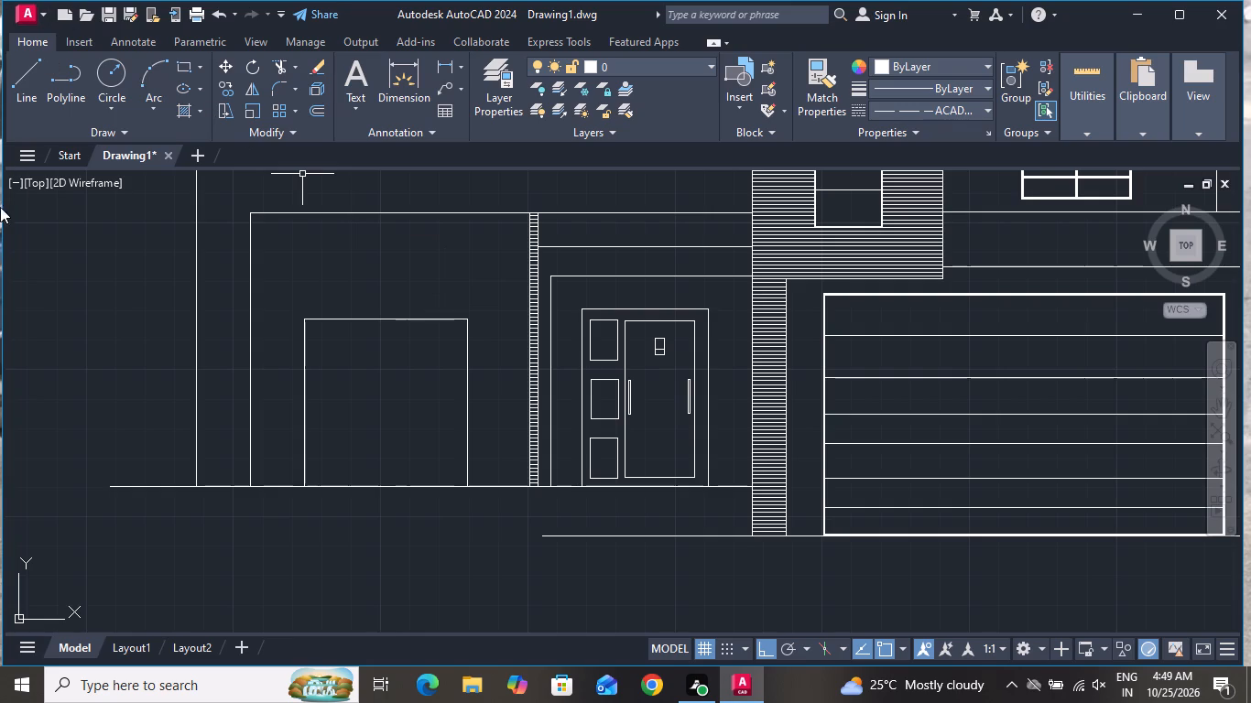
Offset the new rectangle outward by 70 twice to form a double frame around it.
type("O")
key("space")
type("70")
key("space")
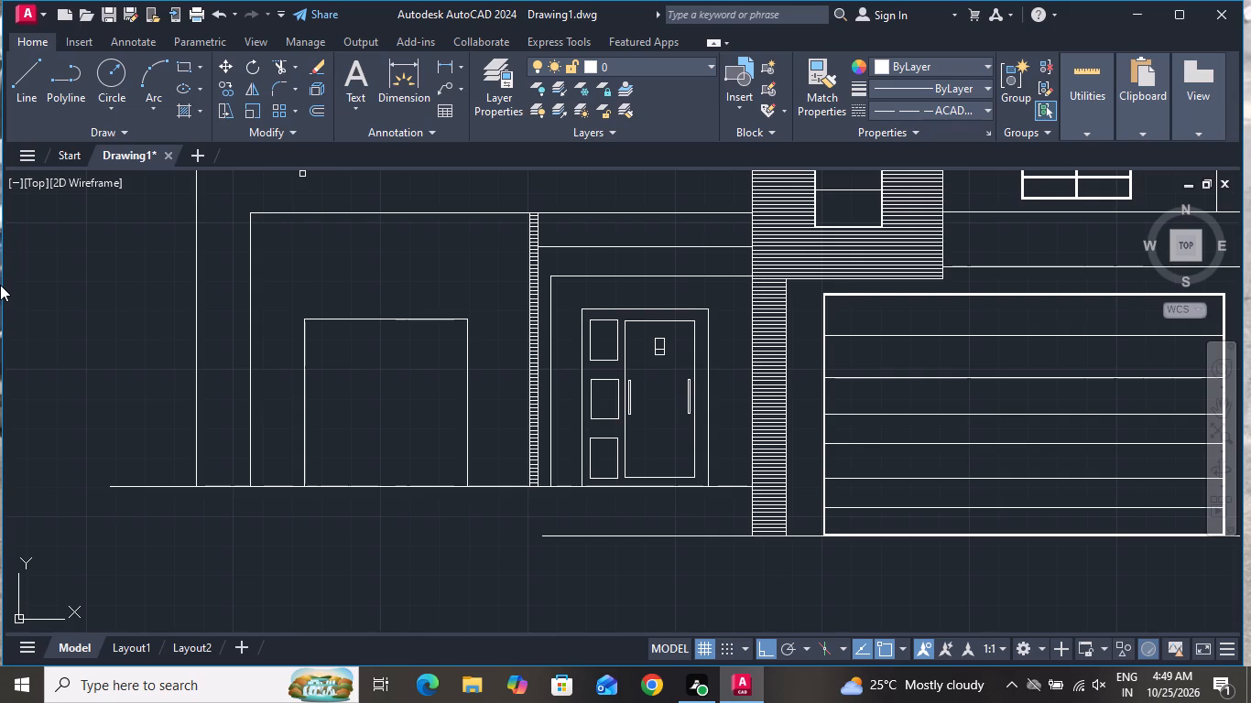
left_click(343, 320)
left_click(353, 303)
scroll(379, 330, "up", 3)
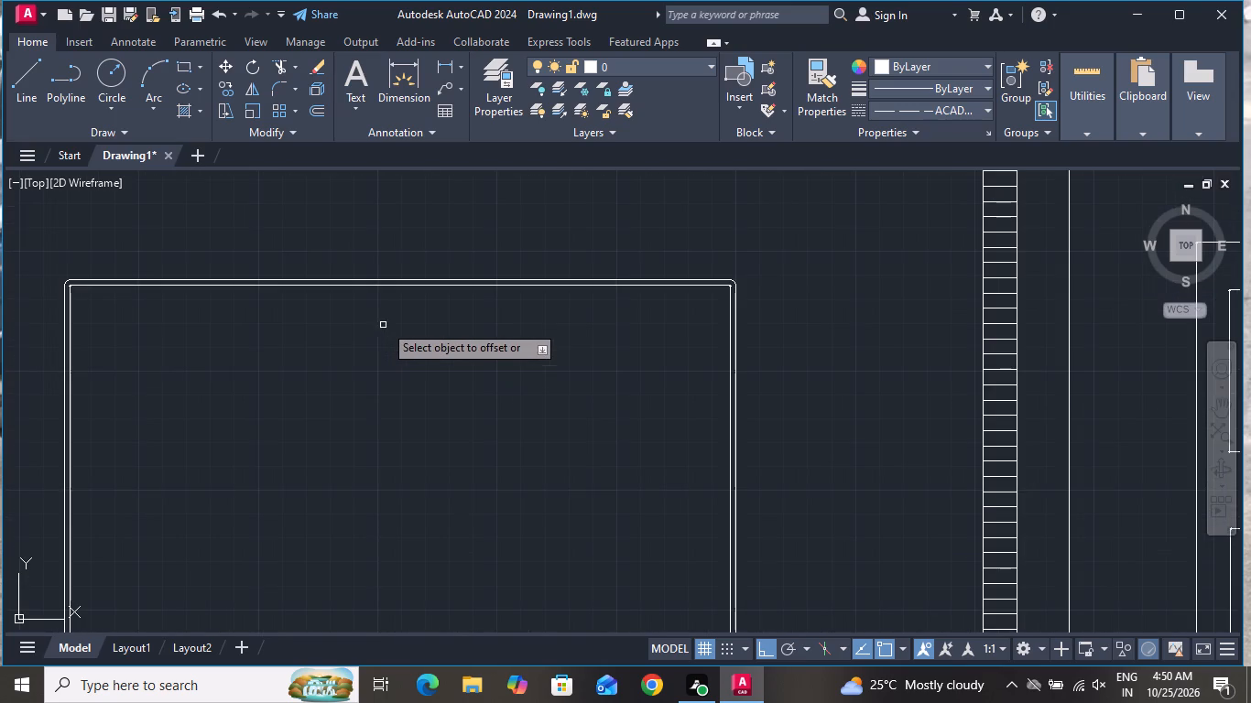
scroll(401, 301, "down", 2)
scroll(454, 289, "up", 4)
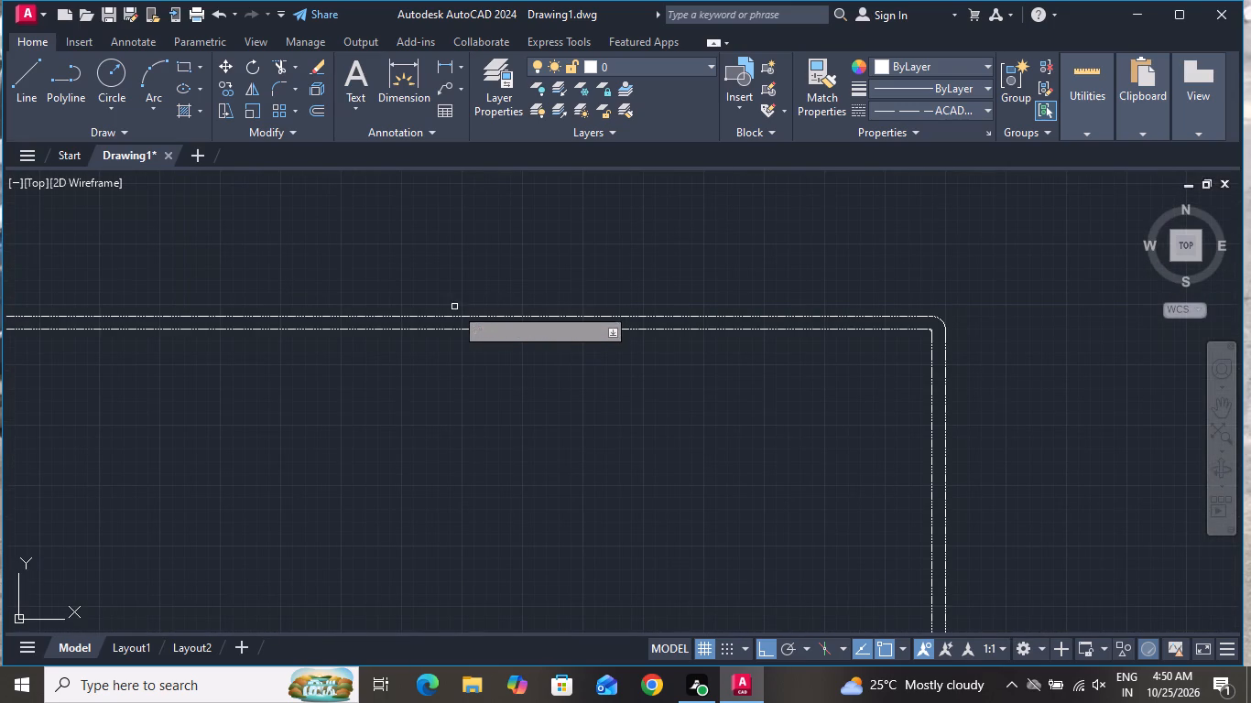
left_click(453, 316)
left_click(458, 303)
scroll(550, 273, "down", 2)
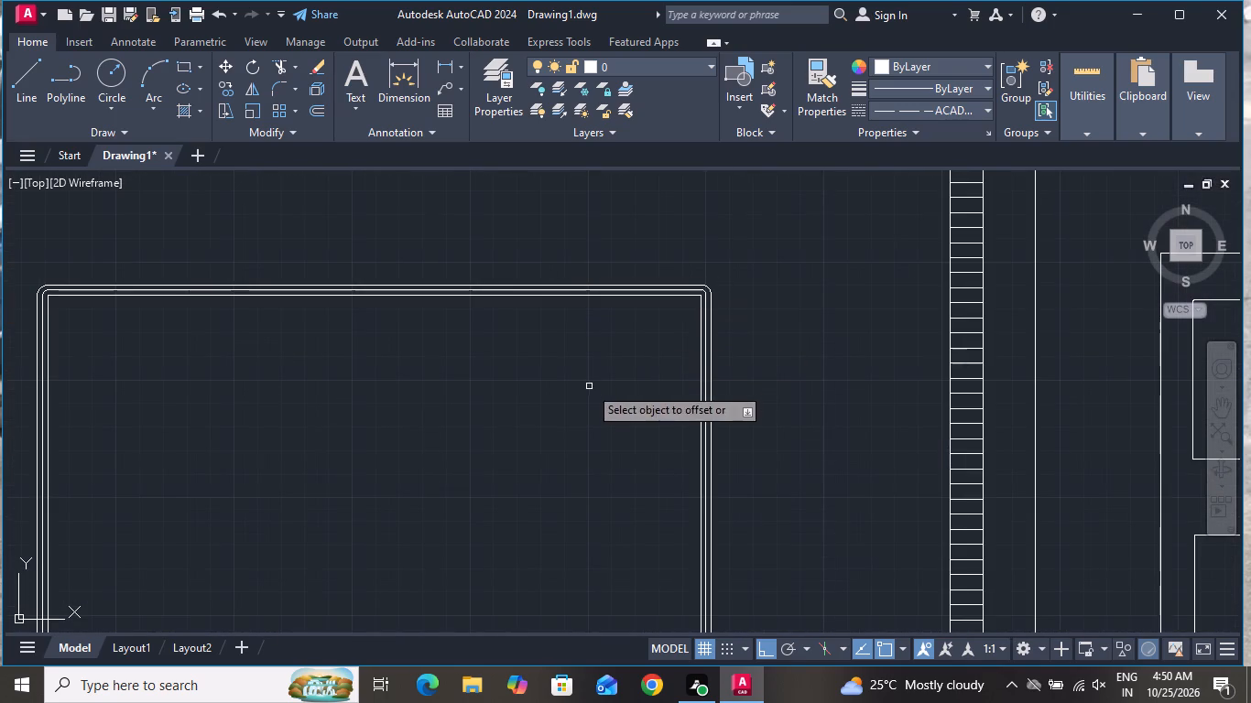
right_click(586, 399)
left_click(688, 424)
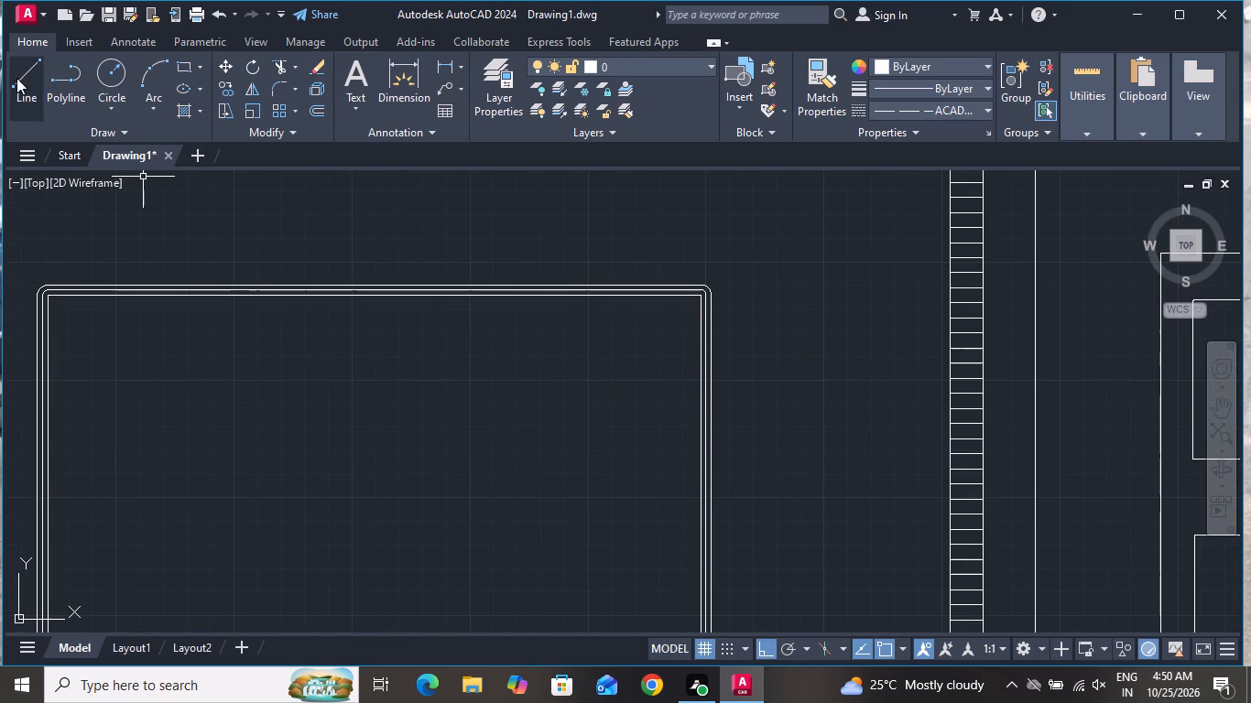
Draw a vertical dividing line from the midpoint of the framed opening's inner top edge down to its inner bottom edge.
left_click(16, 78)
scroll(186, 239, "down", 2)
scroll(284, 284, "up", 3)
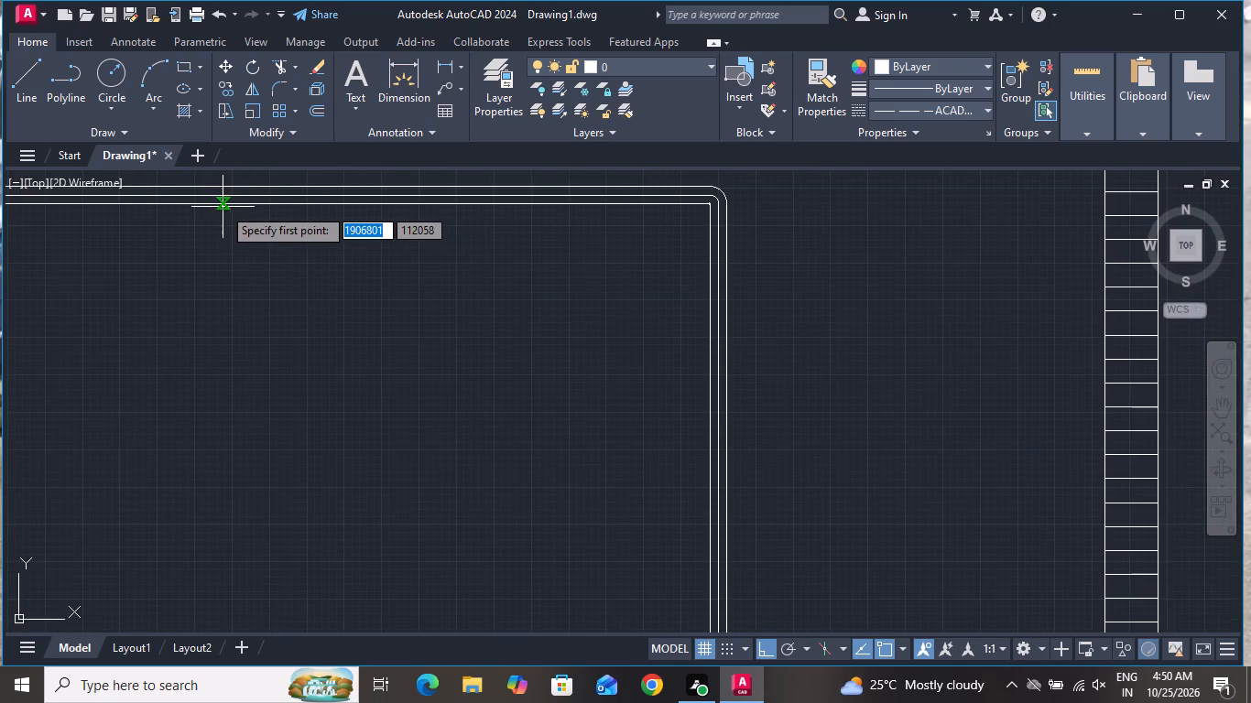
left_click(195, 202)
scroll(208, 372, "down", 4)
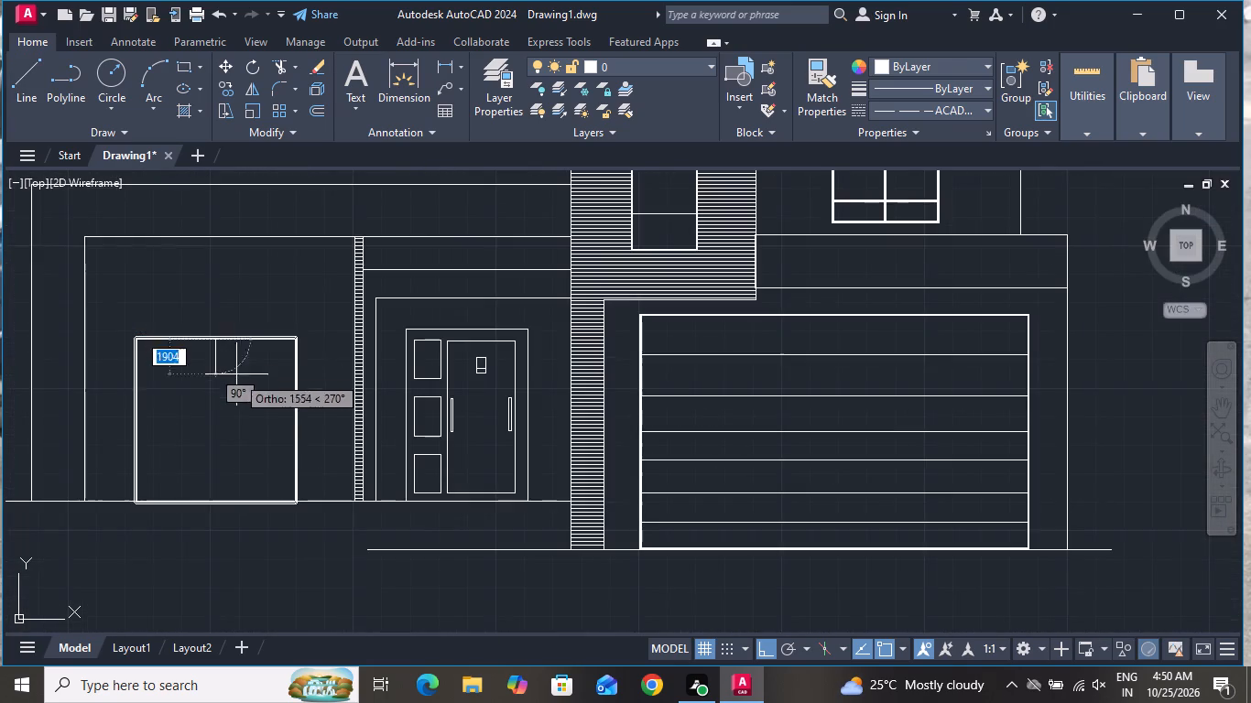
scroll(216, 500, "up", 4)
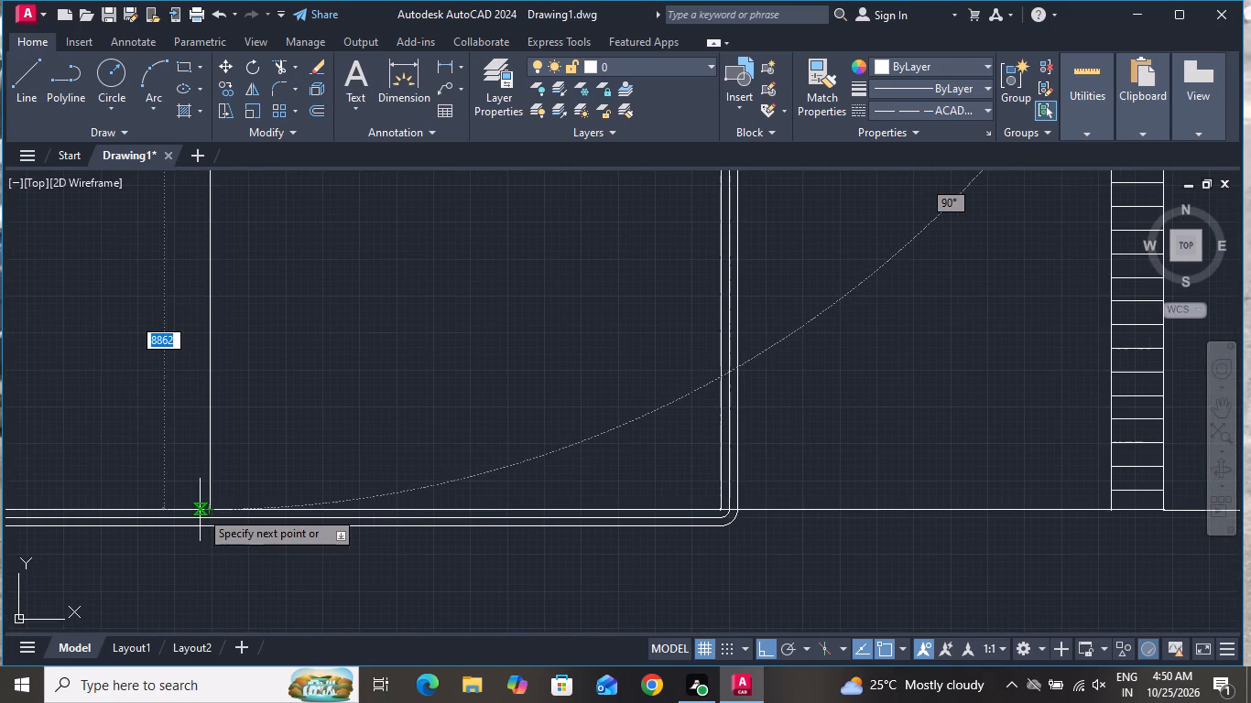
left_click(207, 504)
right_click(207, 504)
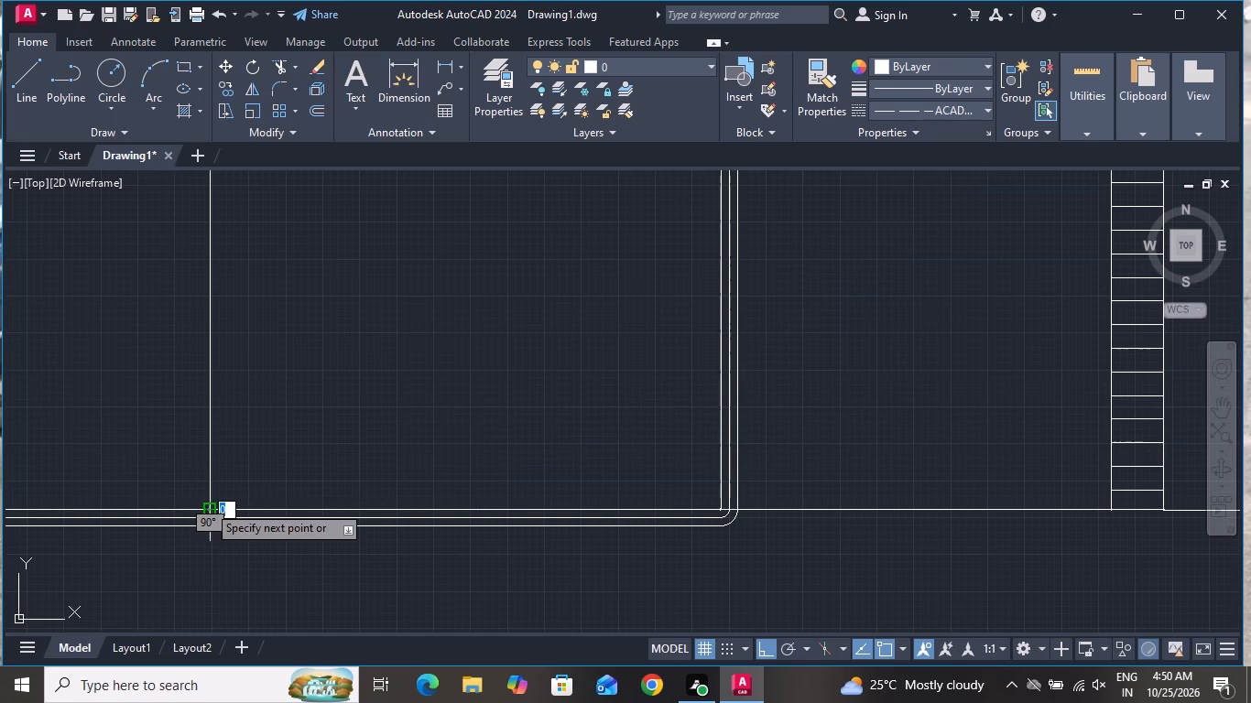
left_click(263, 326)
scroll(367, 538, "down", 4)
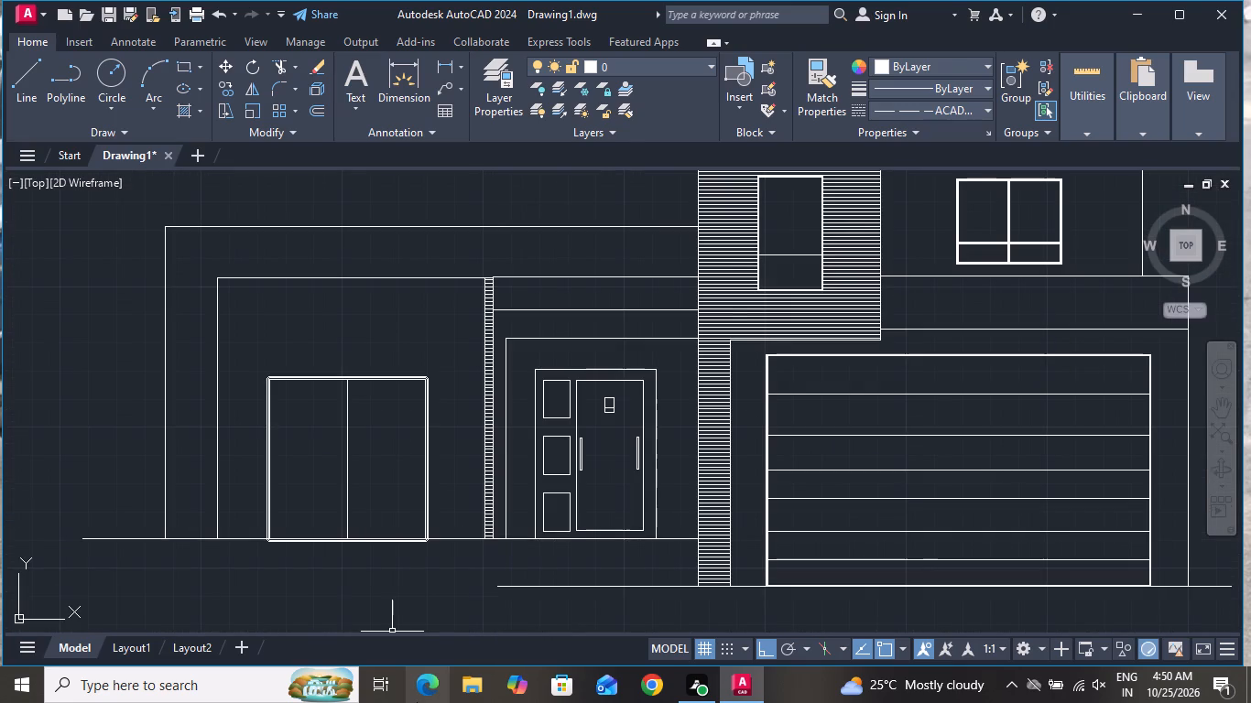
Offset the framed opening's vertical dividing line by 70 to both sides.
type("O")
key("space")
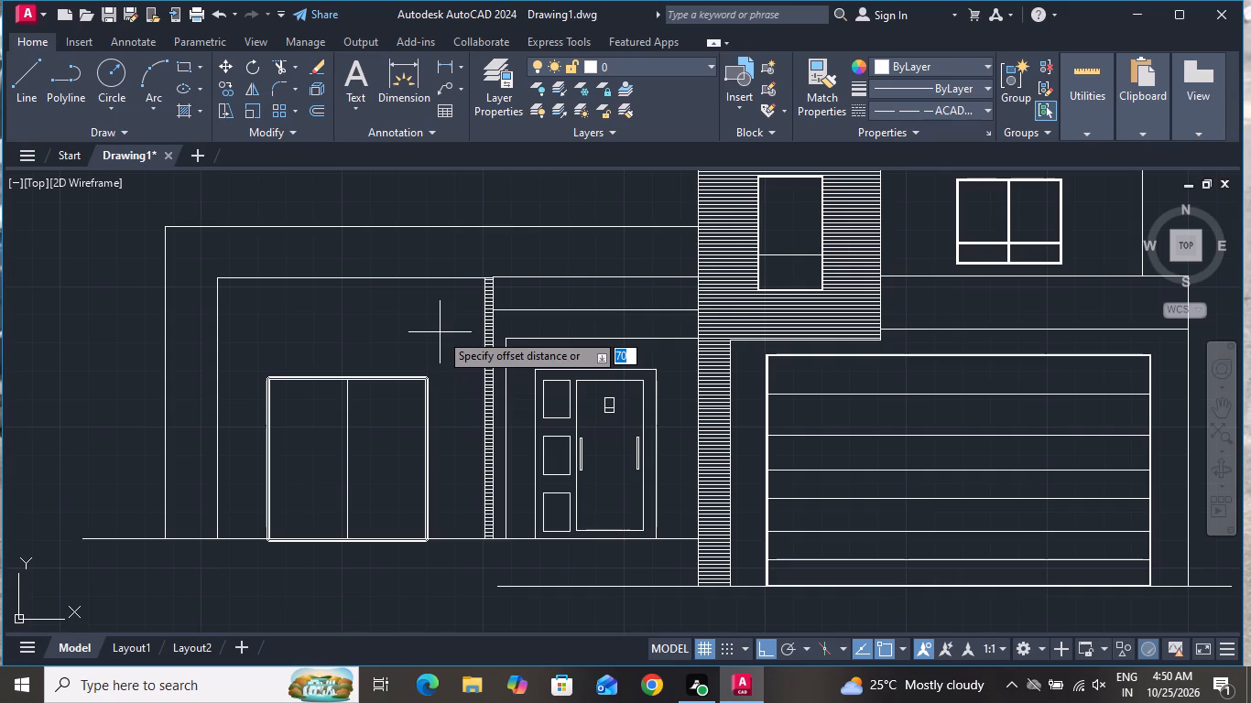
type("70")
key("space")
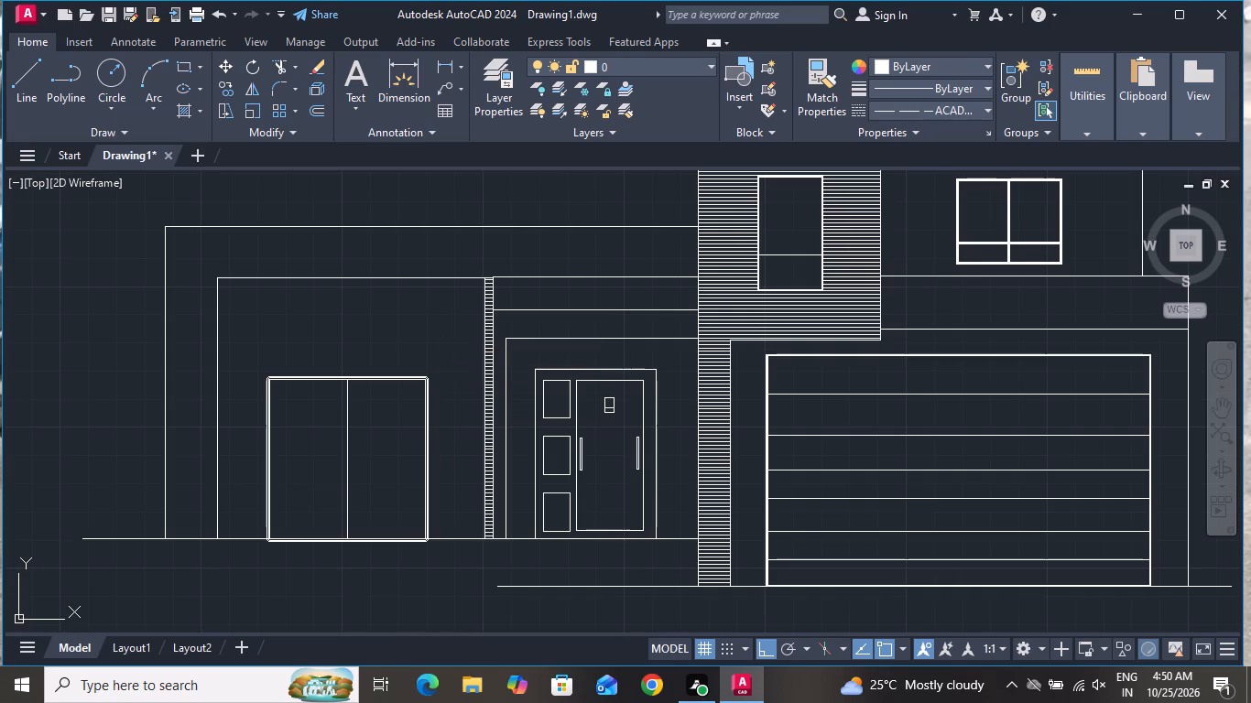
left_click(349, 412)
left_click(330, 417)
scroll(351, 422, "up", 3)
left_click(325, 427)
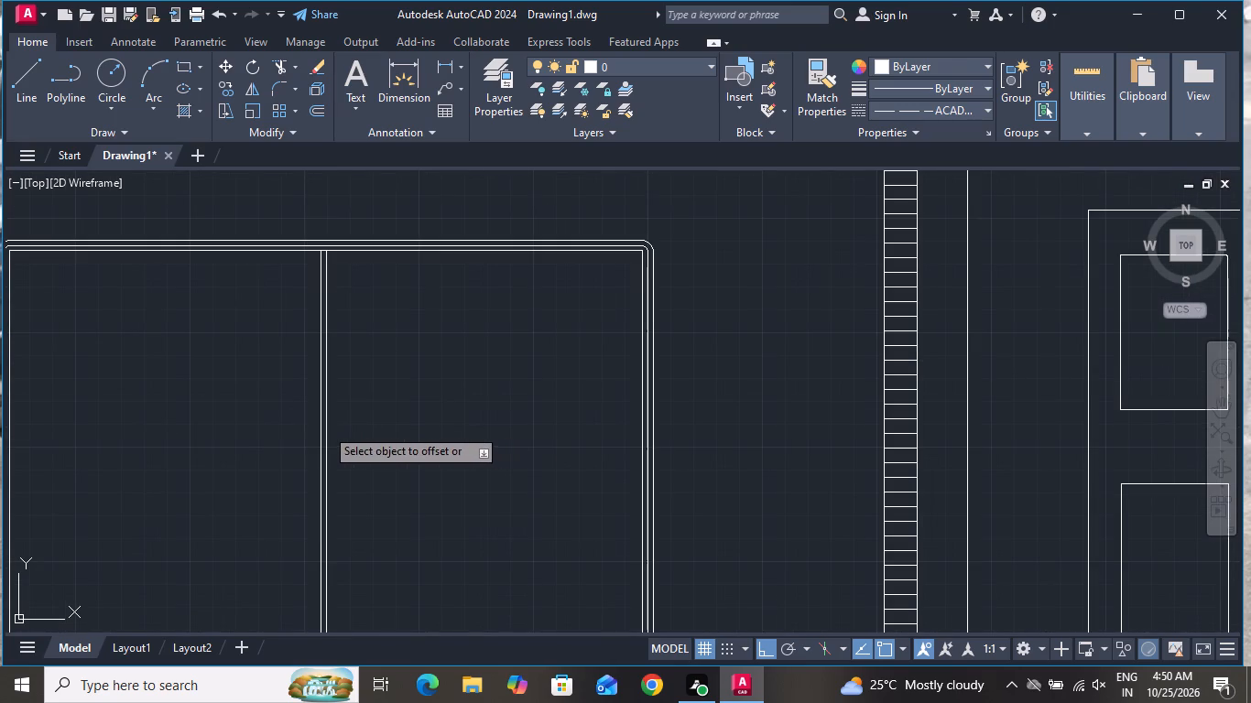
left_click(364, 427)
scroll(439, 378, "down", 3)
right_click(448, 392)
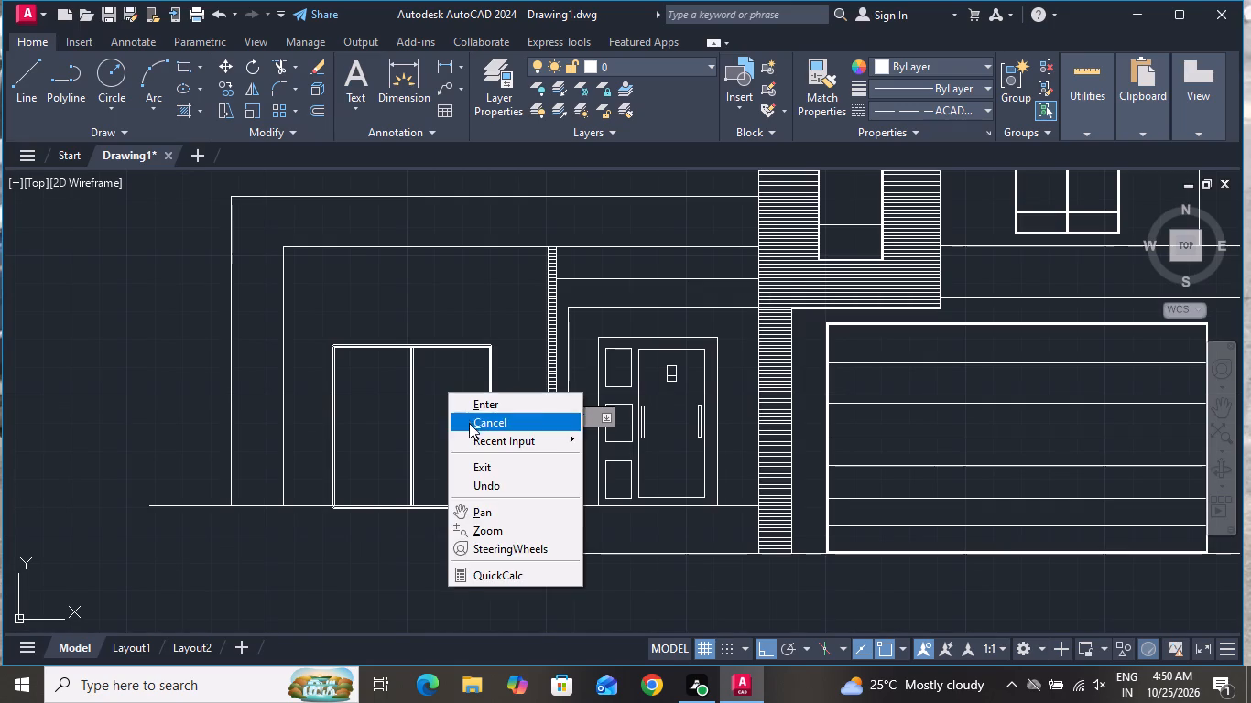
left_click(469, 423)
Draw a narrow chimney outline about 10700 high with three lines on the wall extension's roof line, near its left end.
scroll(470, 426, "down", 3)
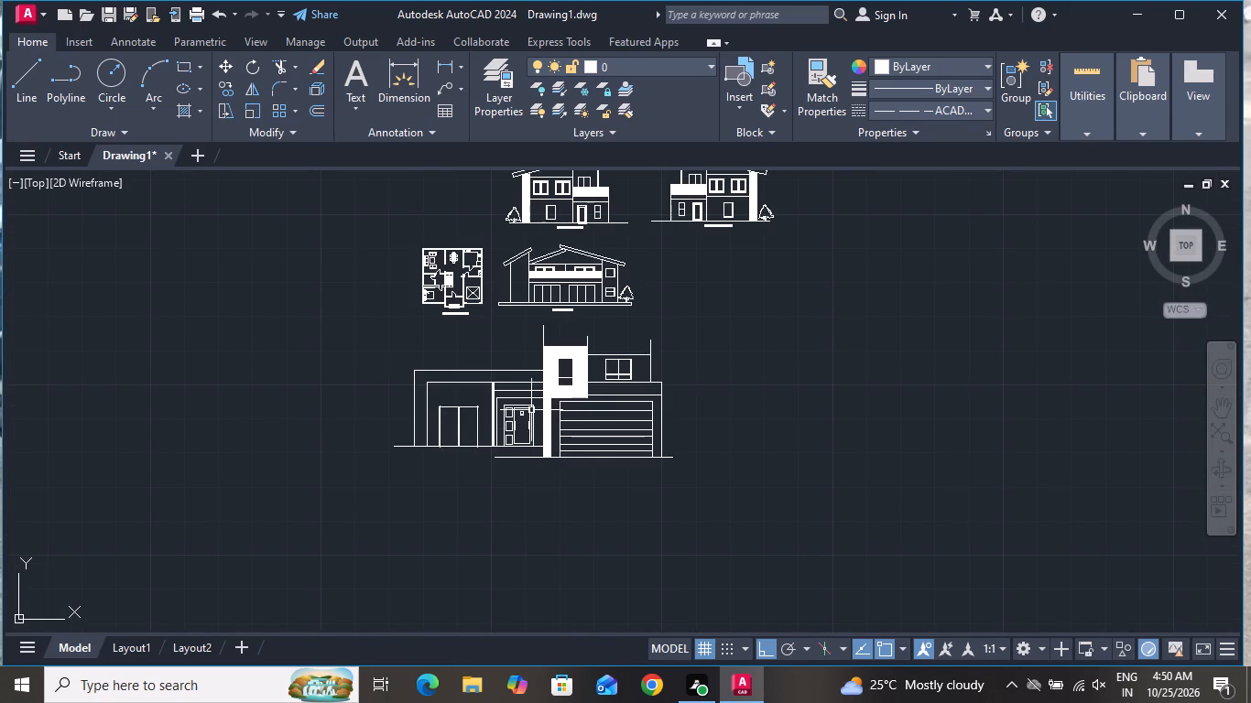
scroll(543, 357, "up", 2)
left_click(16, 86)
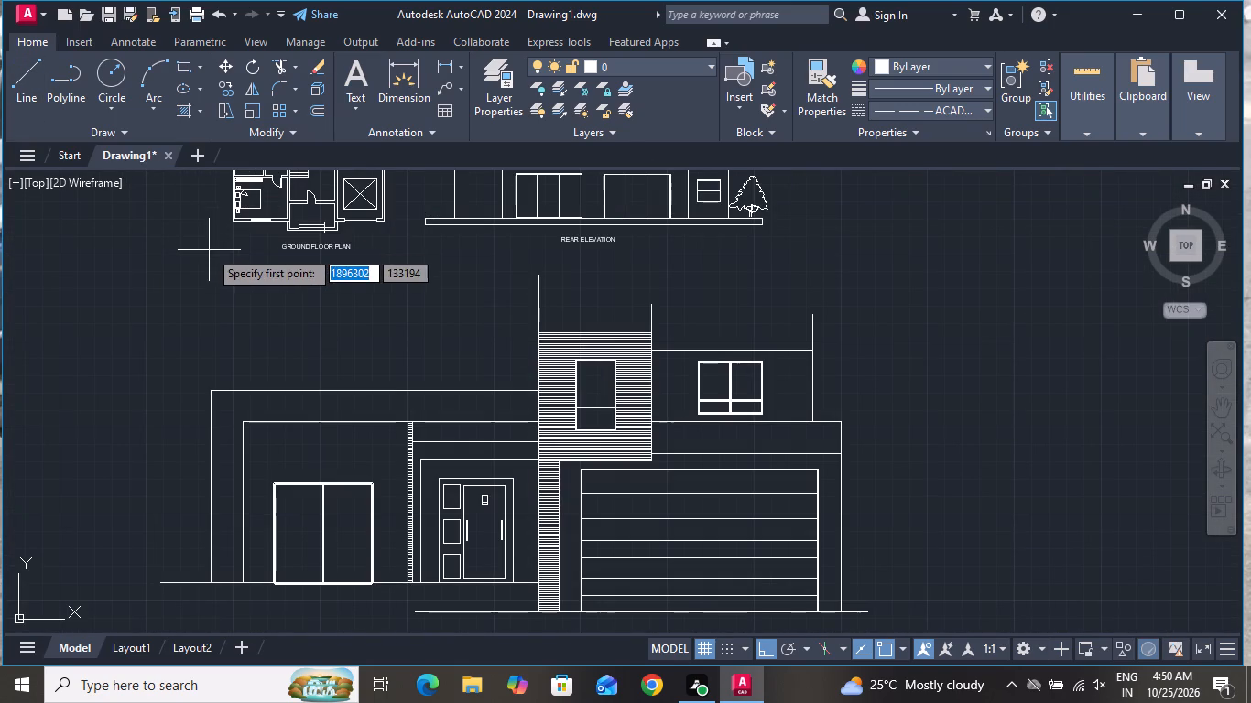
scroll(209, 250, "up", 1)
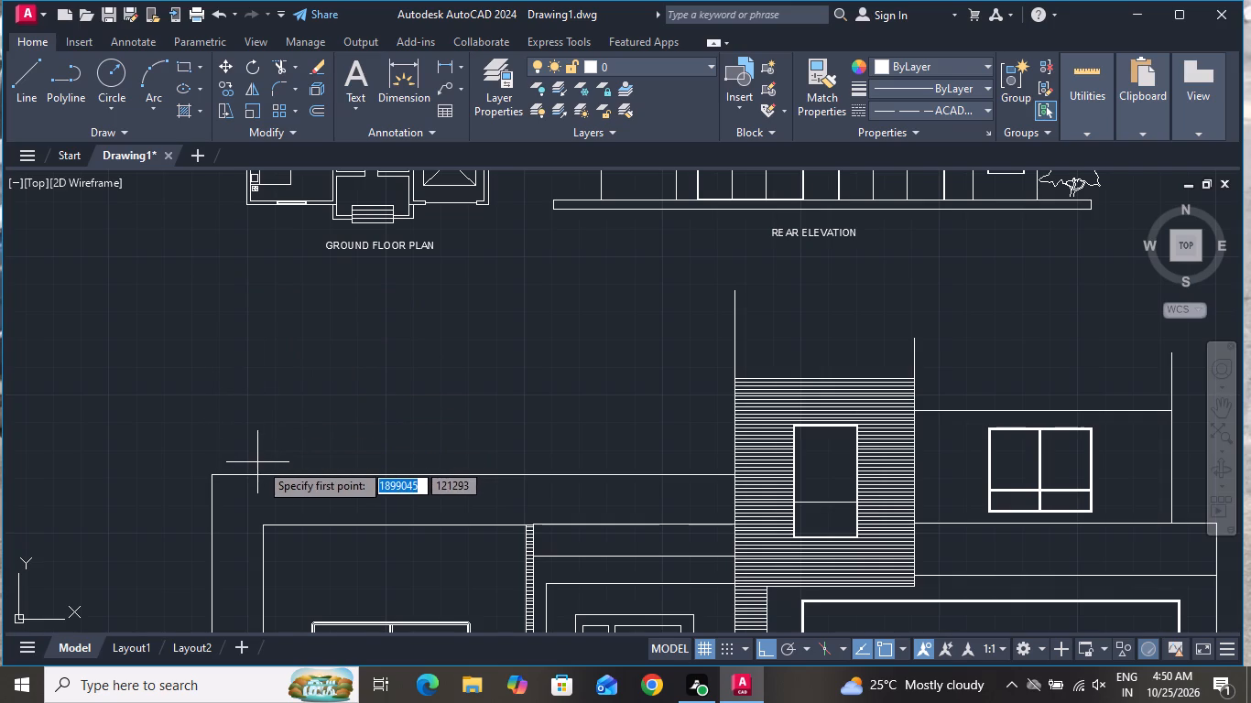
scroll(272, 476, "down", 1)
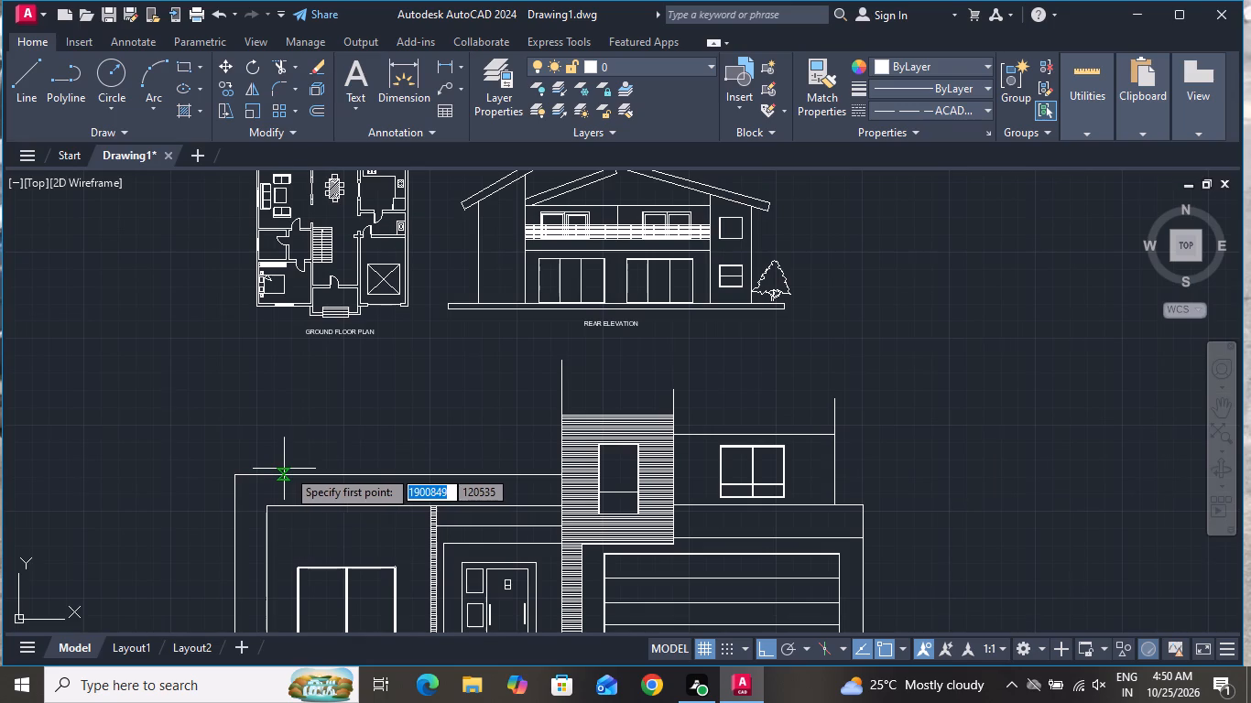
left_click(277, 477)
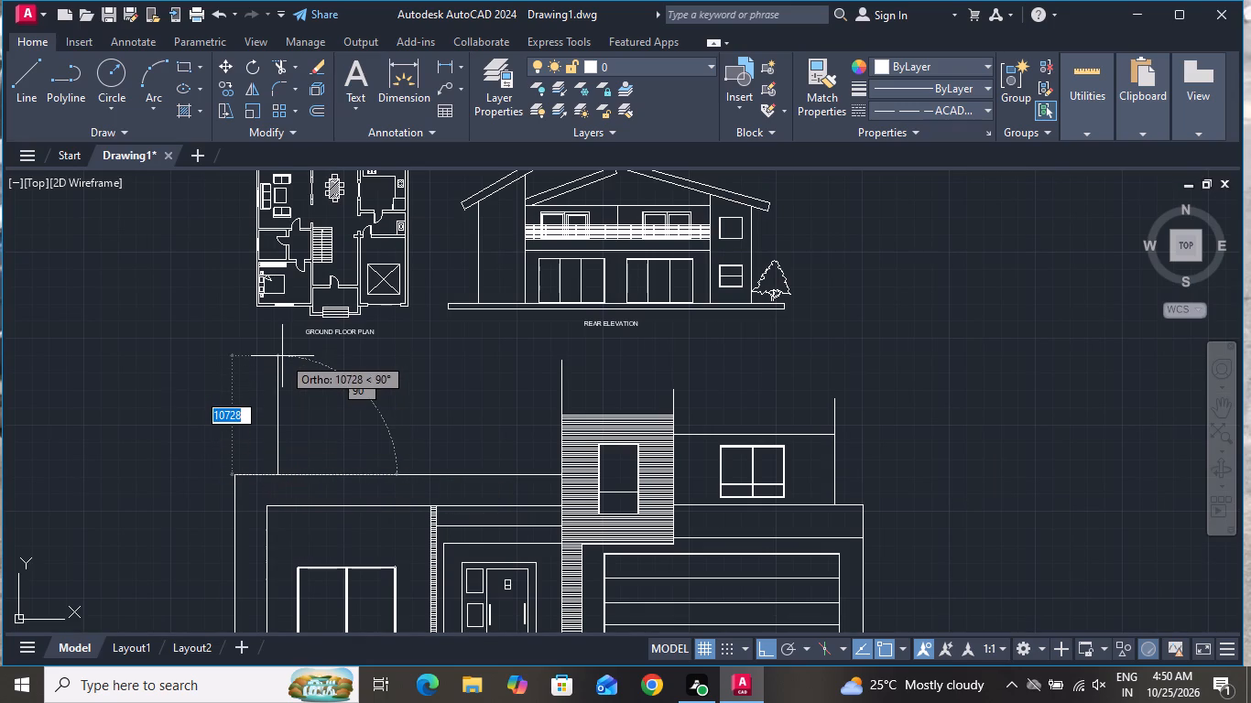
left_click(282, 357)
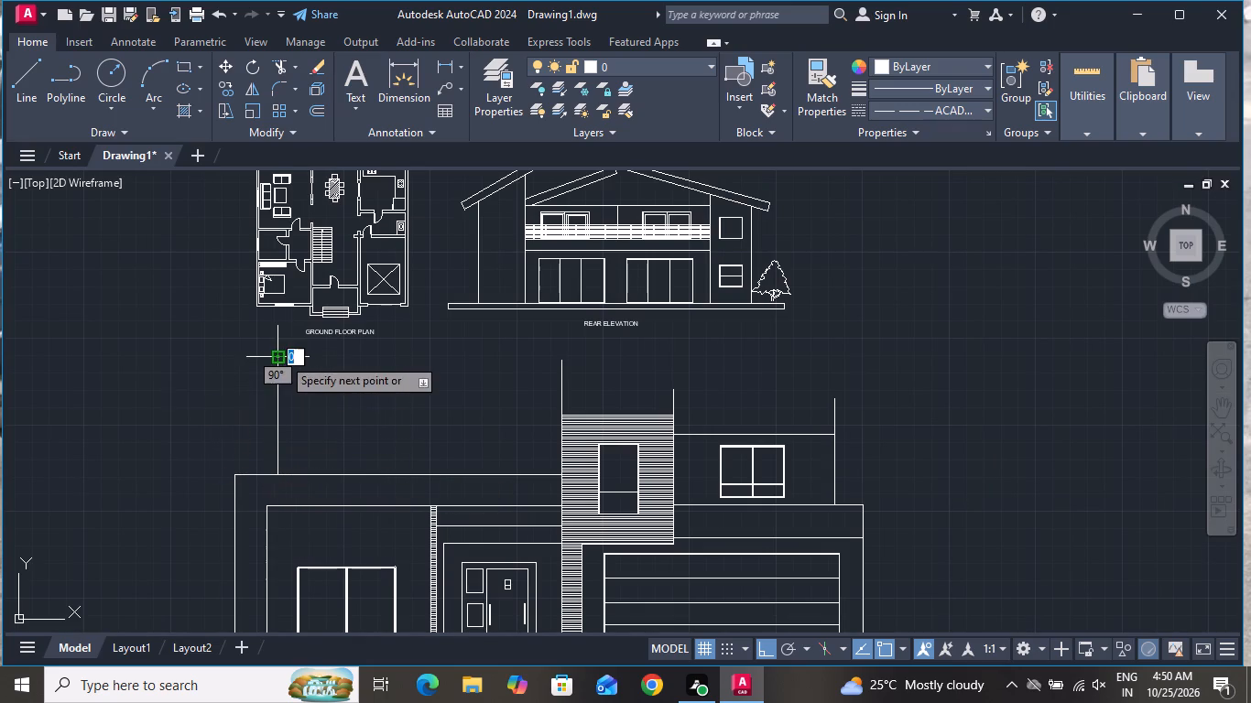
left_click(310, 360)
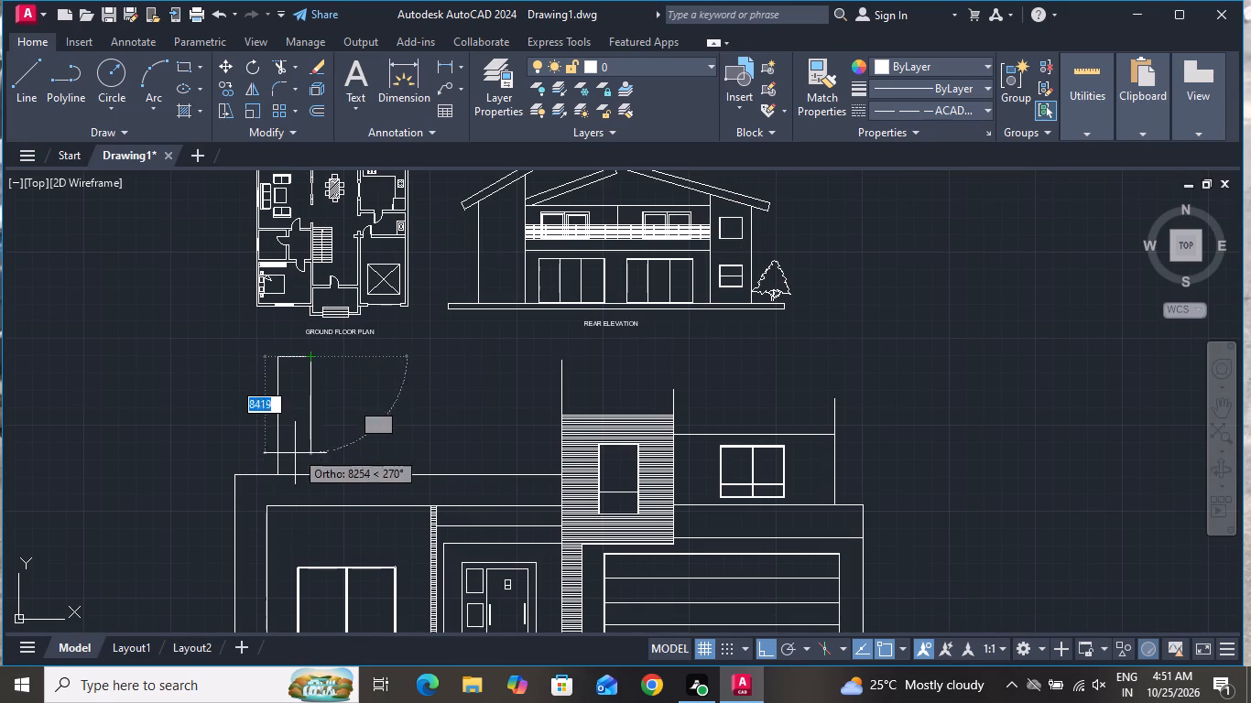
left_click(309, 477)
right_click(310, 477)
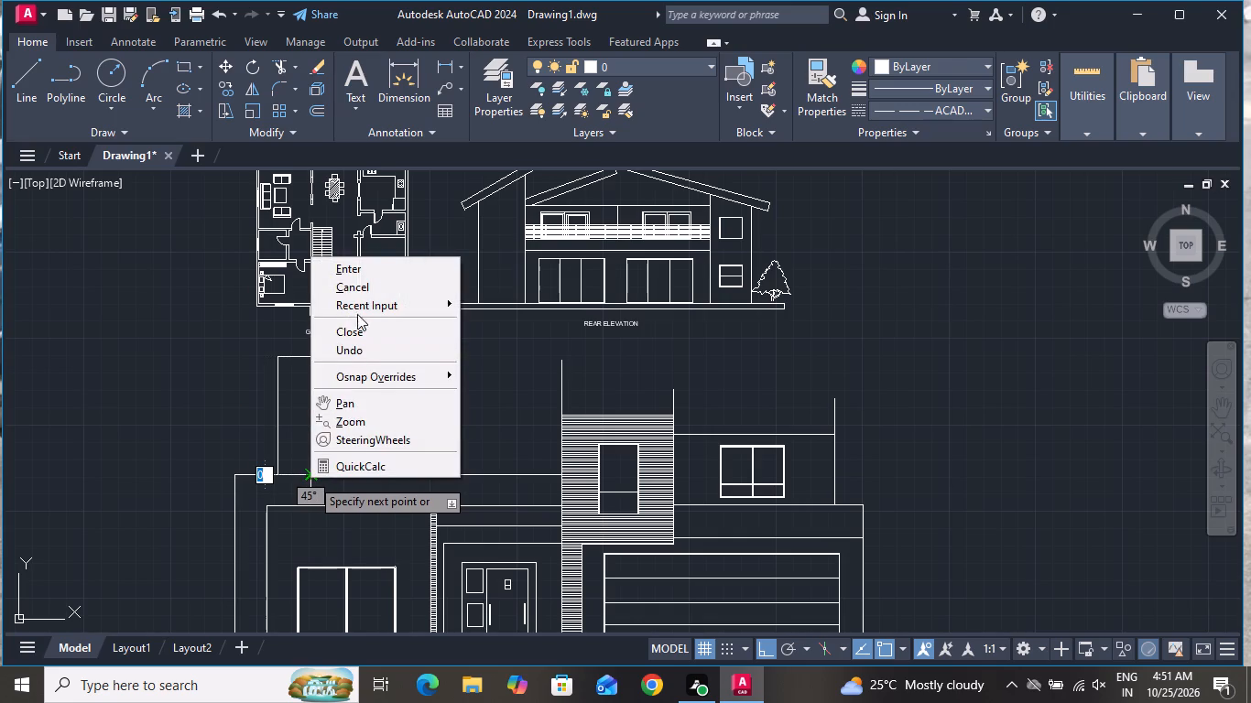
left_click(360, 289)
scroll(451, 377, "down", 2)
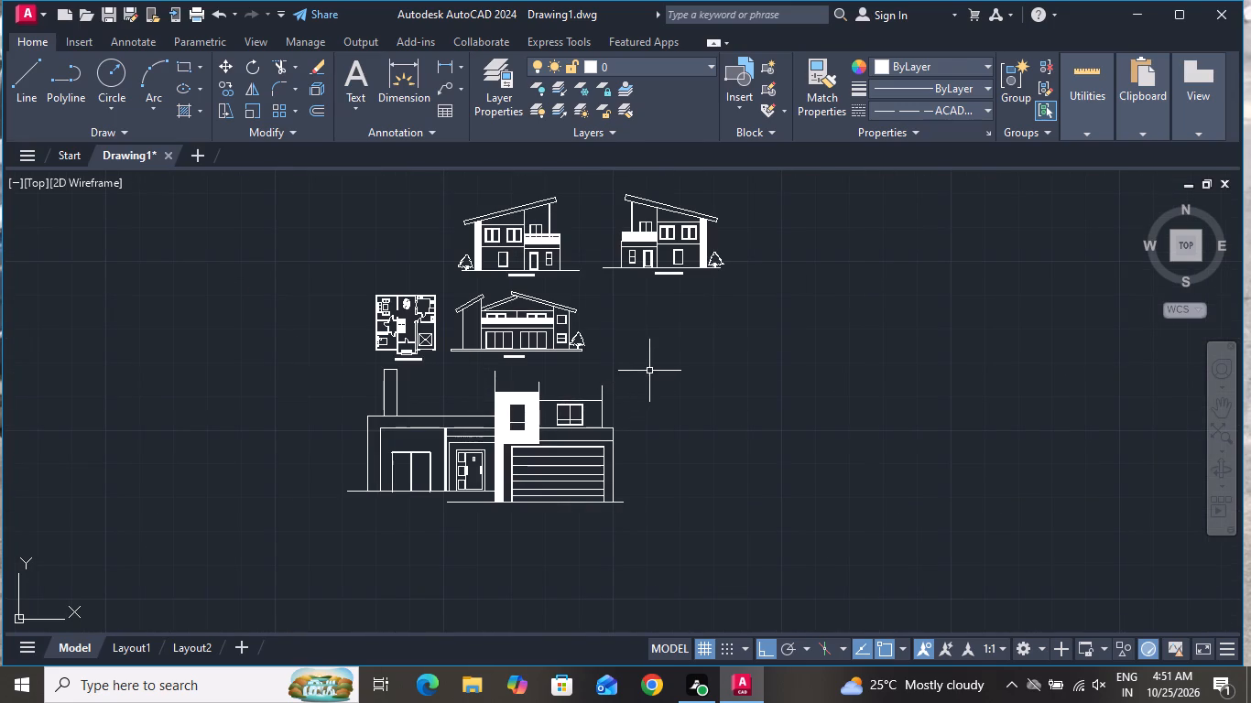
Move the entire new house elevation horizontally to the right, clear of the existing floor plan and elevations.
left_click(649, 381)
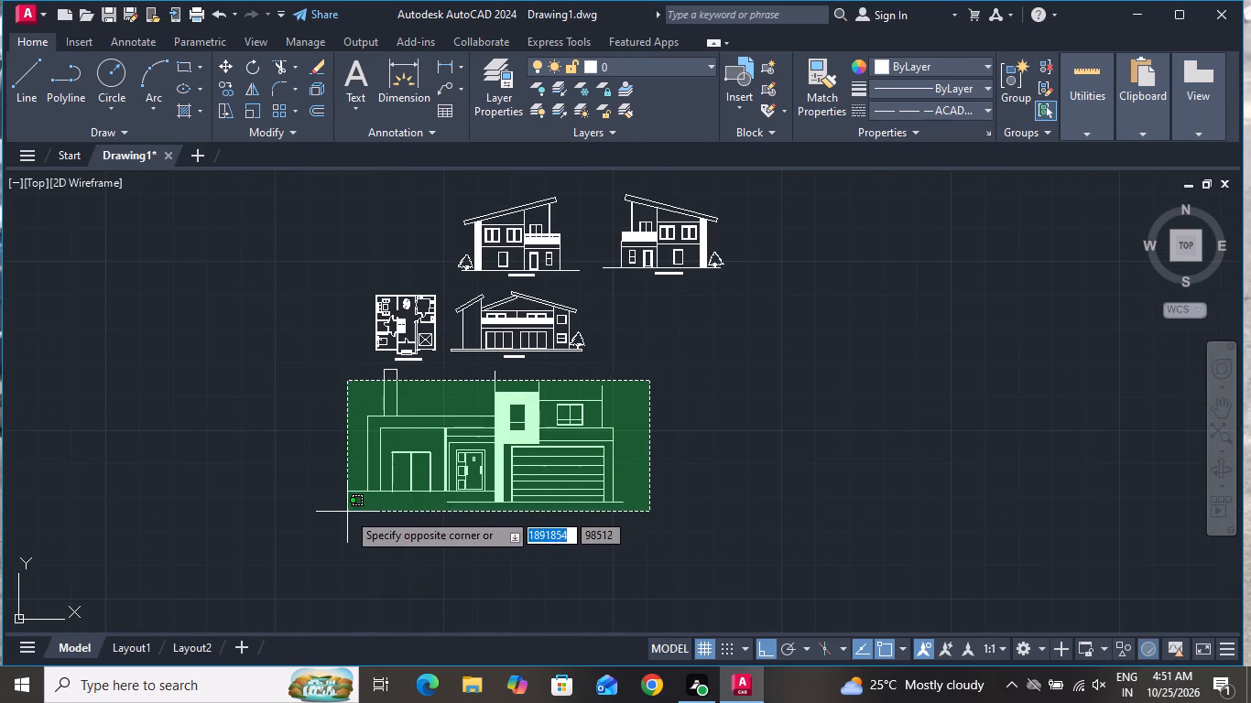
left_click(347, 512)
scroll(390, 388, "up", 2)
left_click(397, 336)
left_click(386, 357)
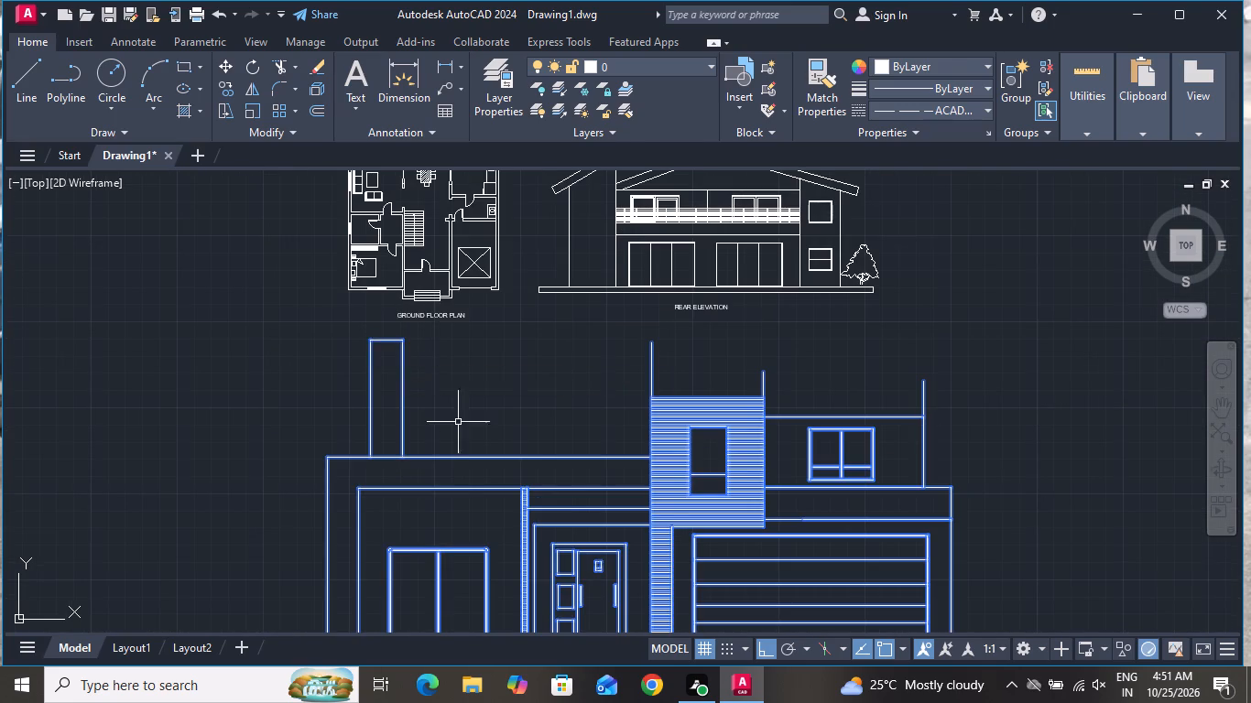
scroll(513, 452, "down", 2)
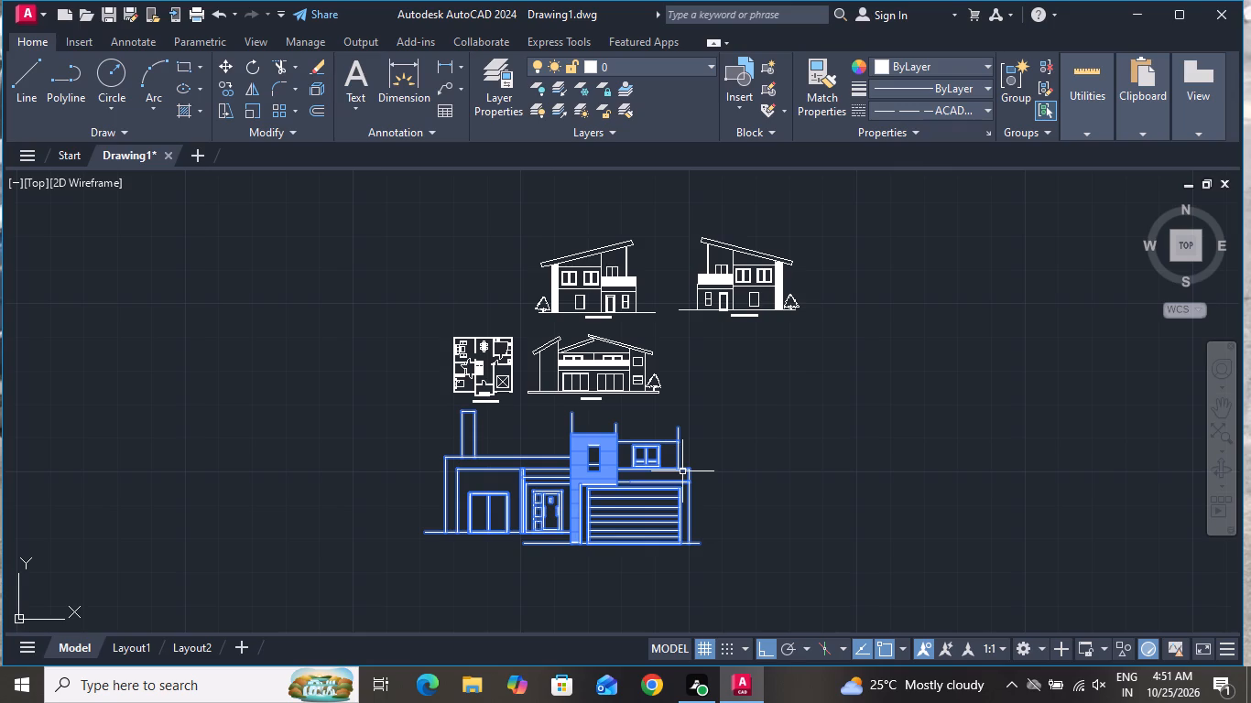
scroll(682, 471, "down", 1)
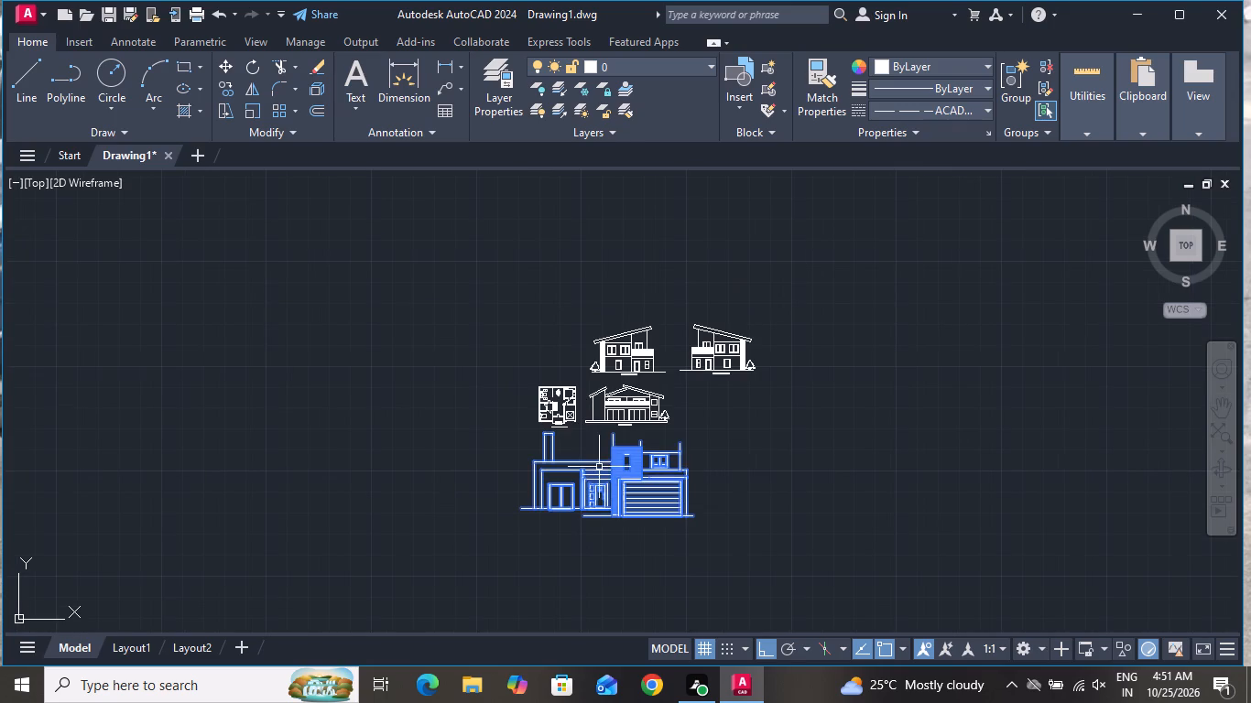
scroll(589, 467, "up", 1)
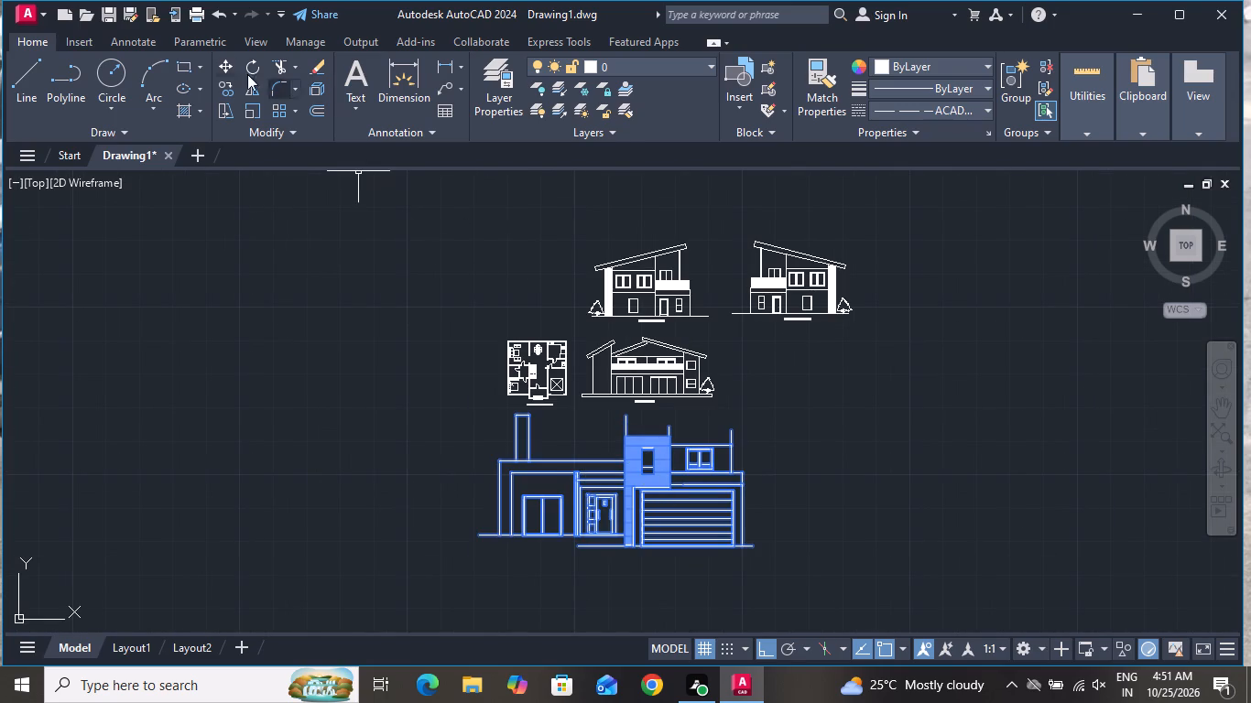
left_click(226, 68)
left_click(623, 528)
scroll(386, 519, "down", 3)
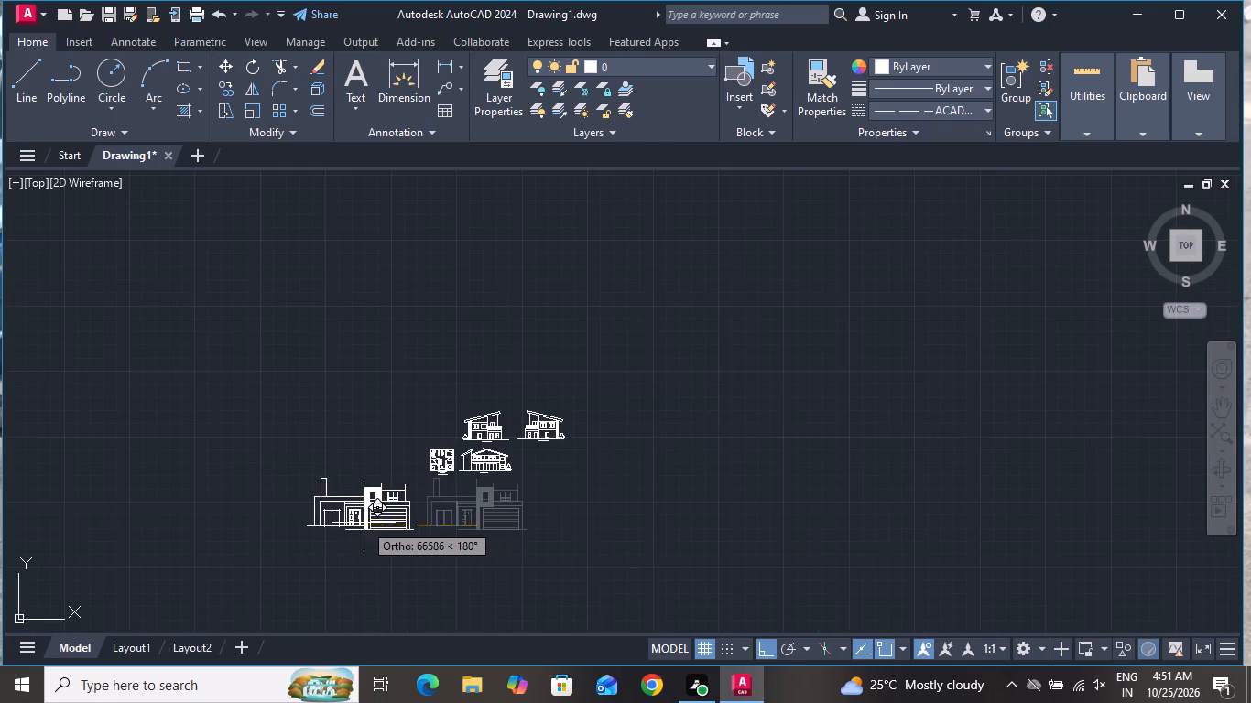
left_click(553, 507)
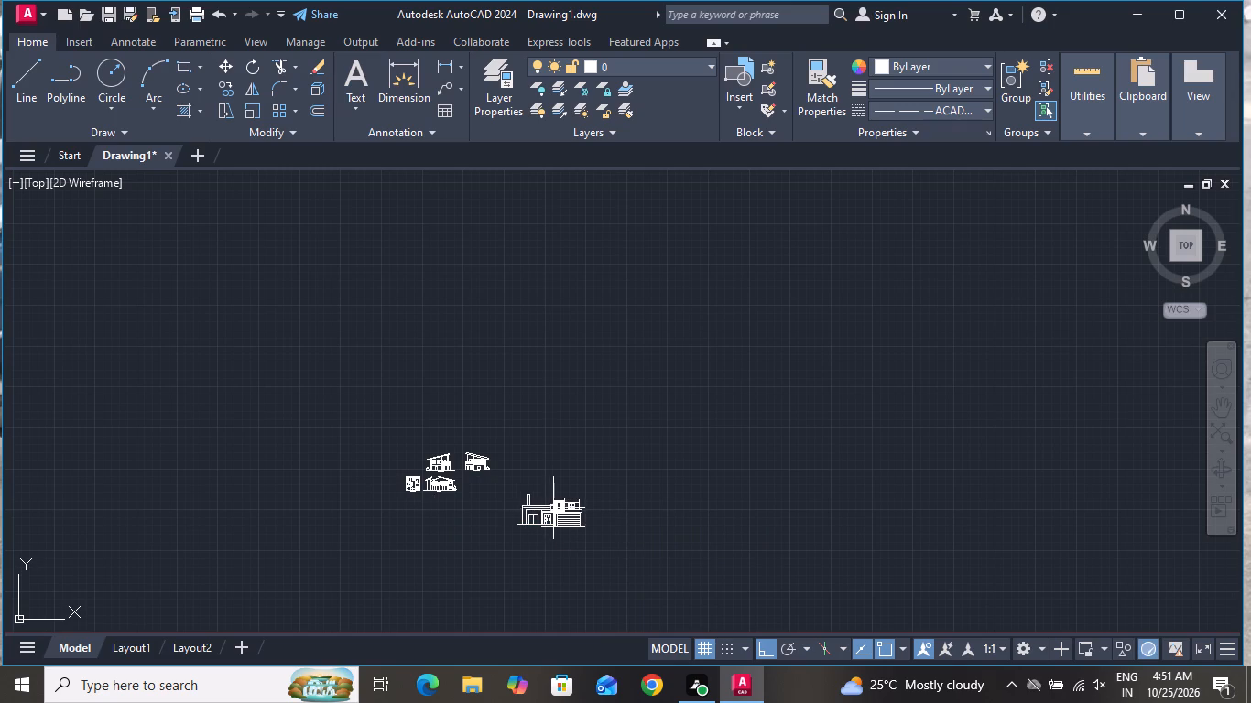
scroll(538, 533, "up", 4)
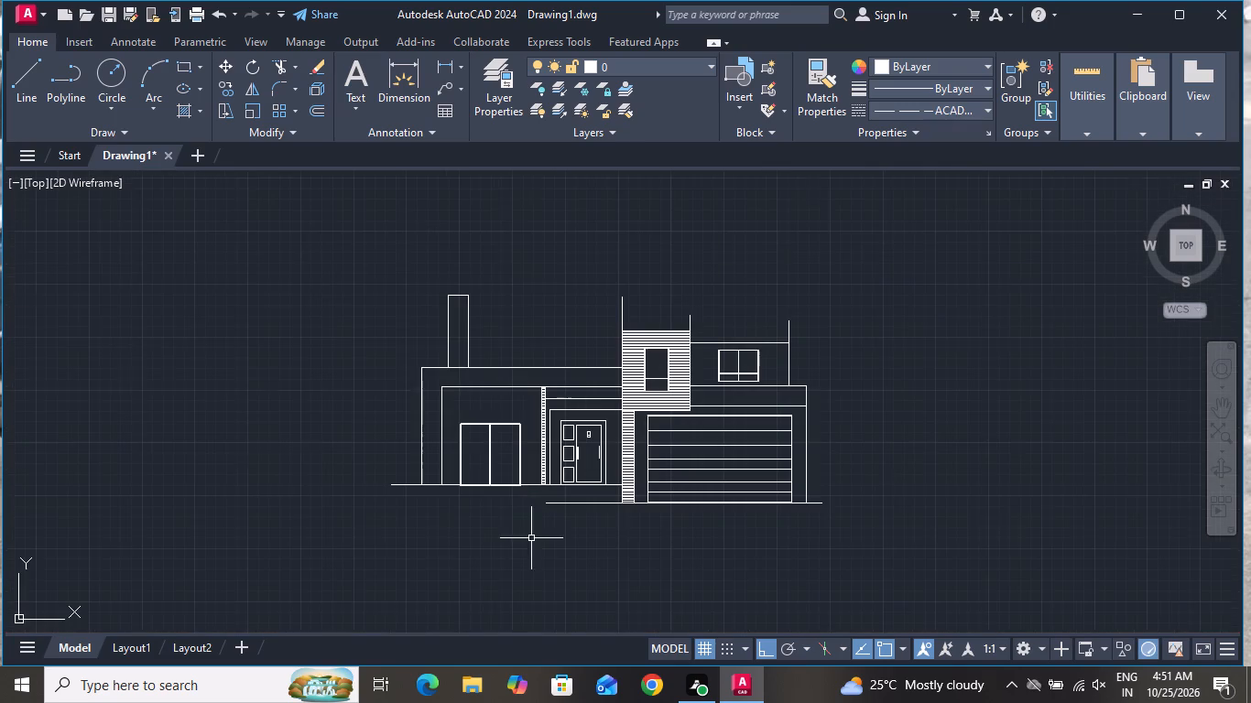
Draw a horizontal line across the chimney between its two vertical sides, just above the wall extension's roof line.
left_click(26, 78)
scroll(645, 363, "up", 4)
scroll(646, 384, "down", 4)
scroll(470, 387, "up", 4)
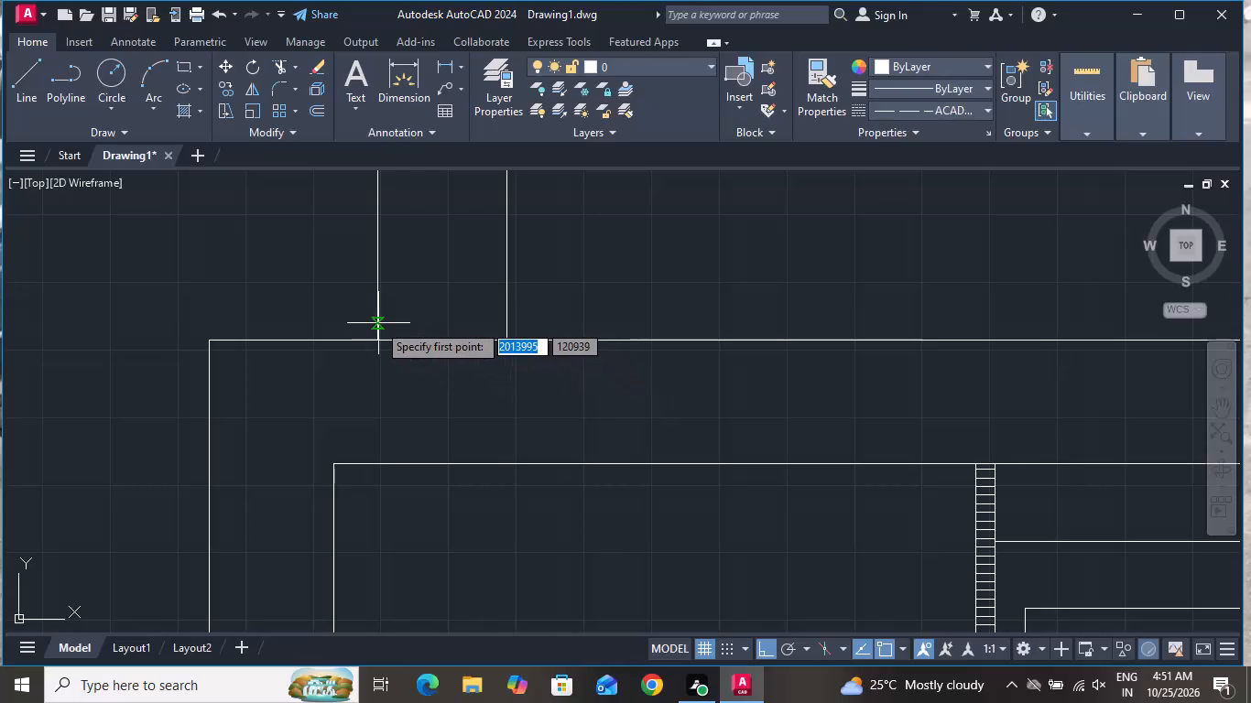
left_click(375, 323)
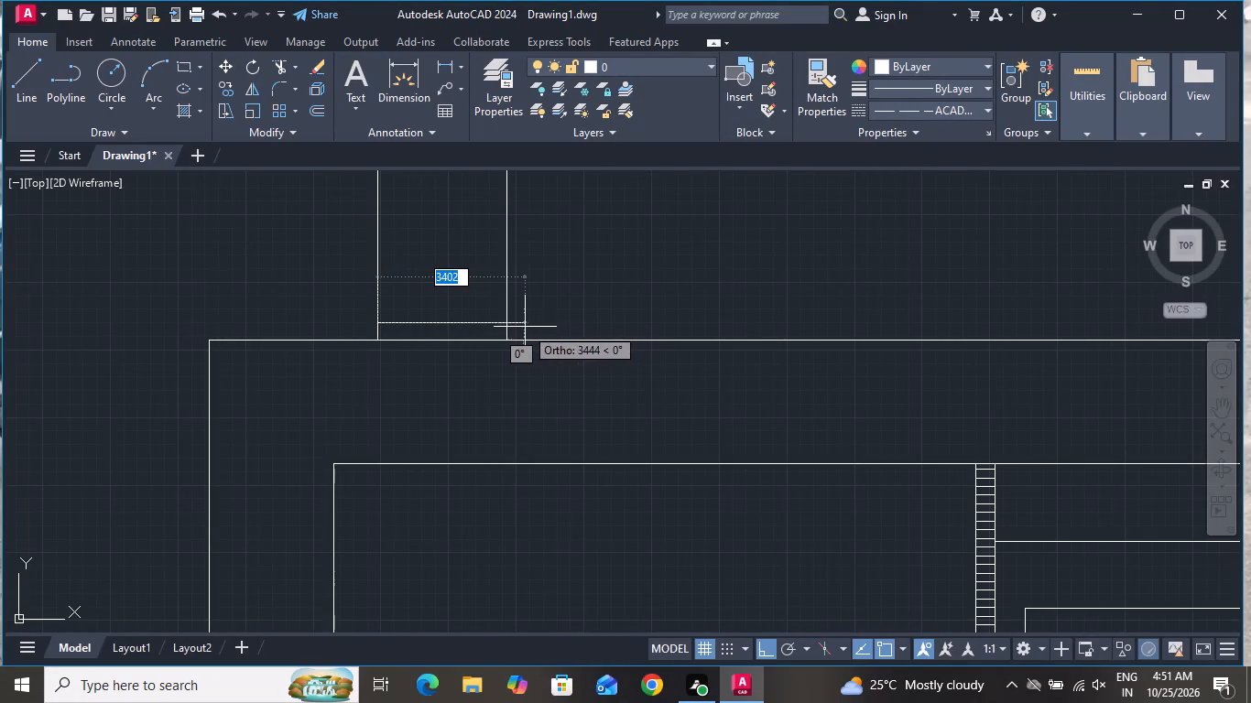
left_click(504, 321)
right_click(498, 322)
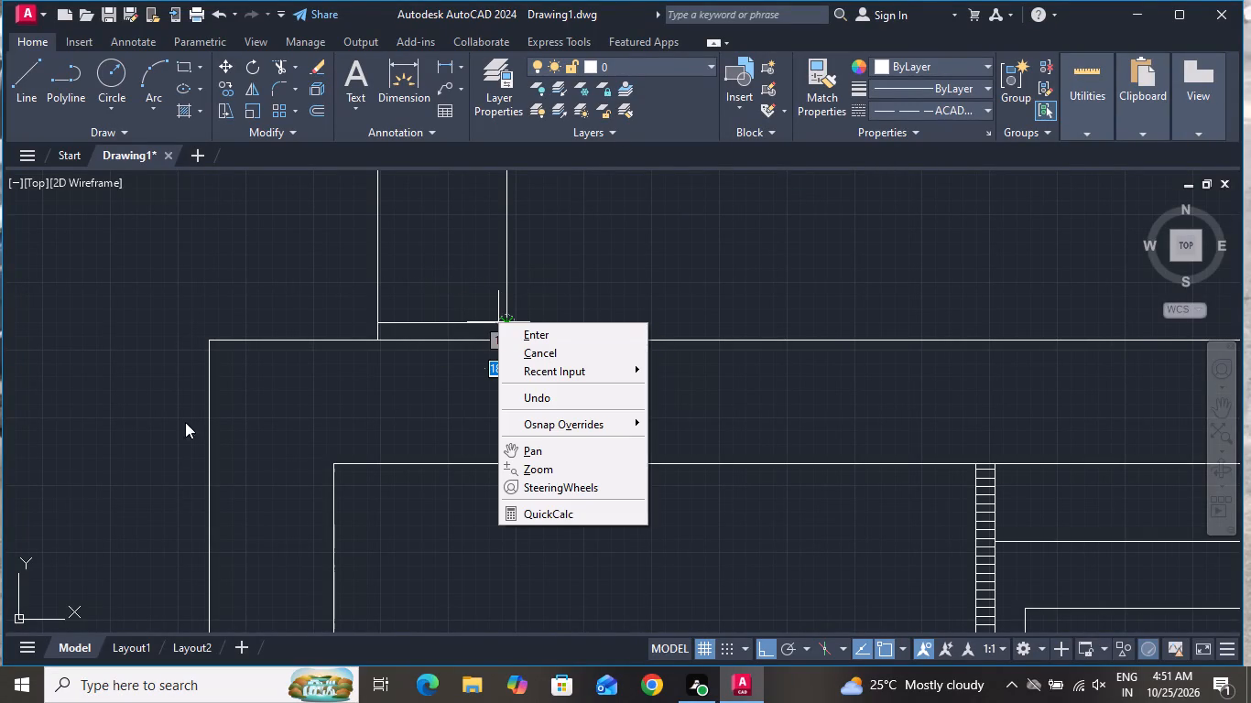
left_click_drag(1214, 702, 1250, 702)
right_click_drag(1007, 702, 1250, 702)
scroll(1108, 702, "up", 4)
middle_click(1250, 702)
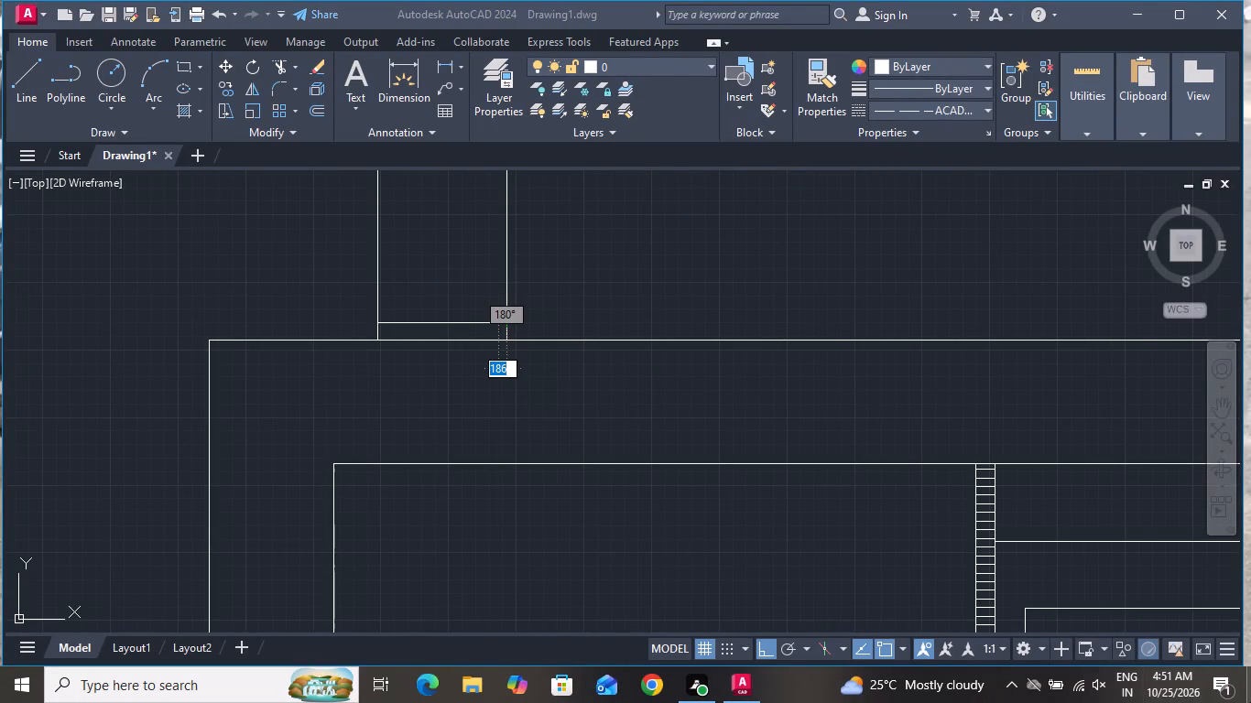
scroll(1250, 702, "up", 3)
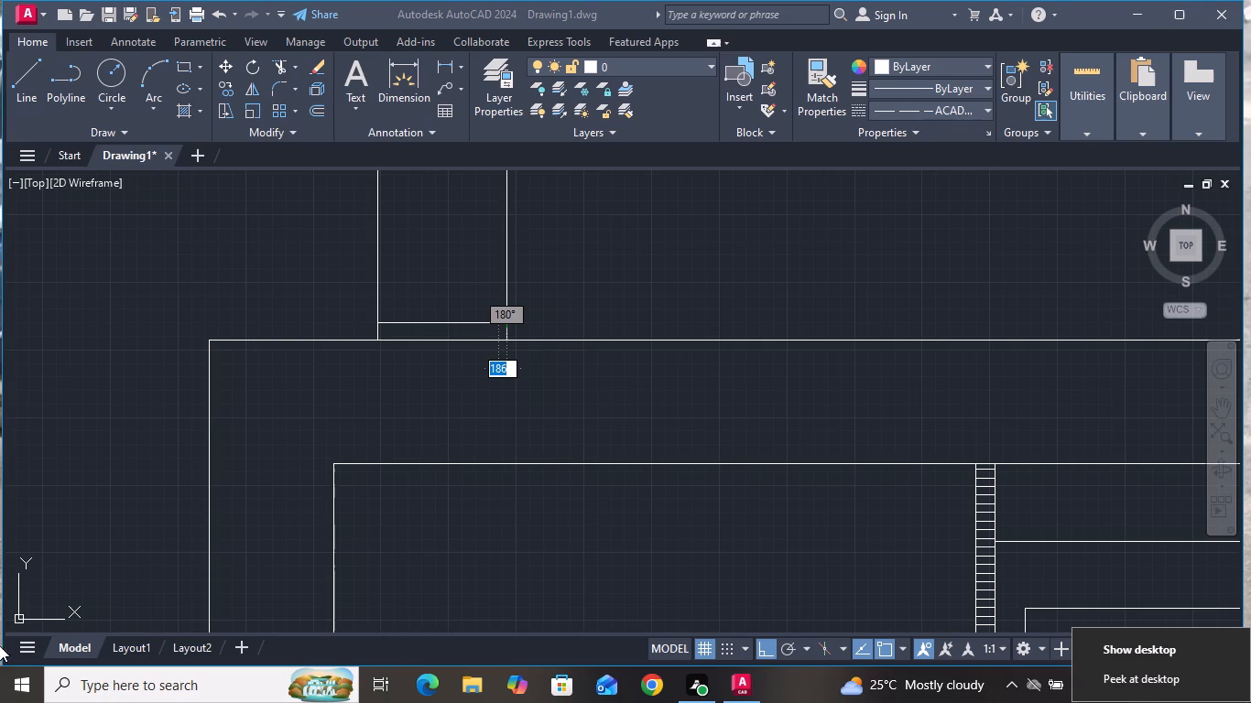
left_click(559, 260)
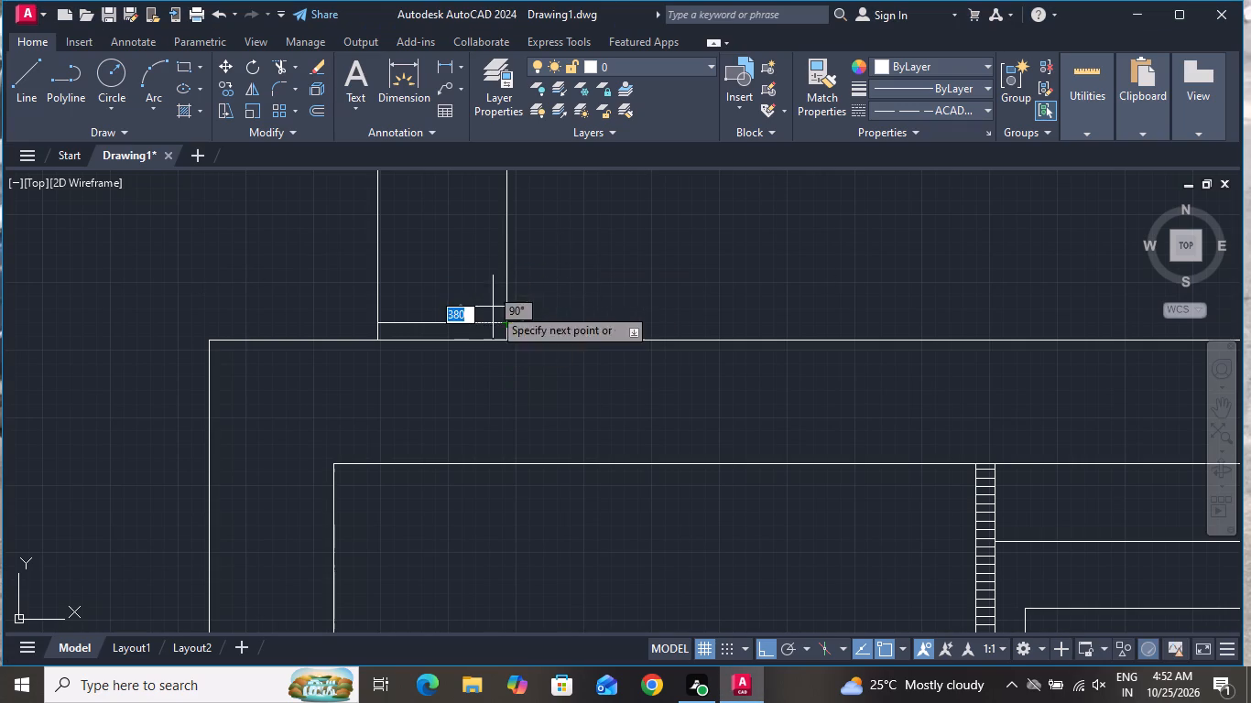
left_click(509, 319)
right_click(509, 319)
left_click(543, 342)
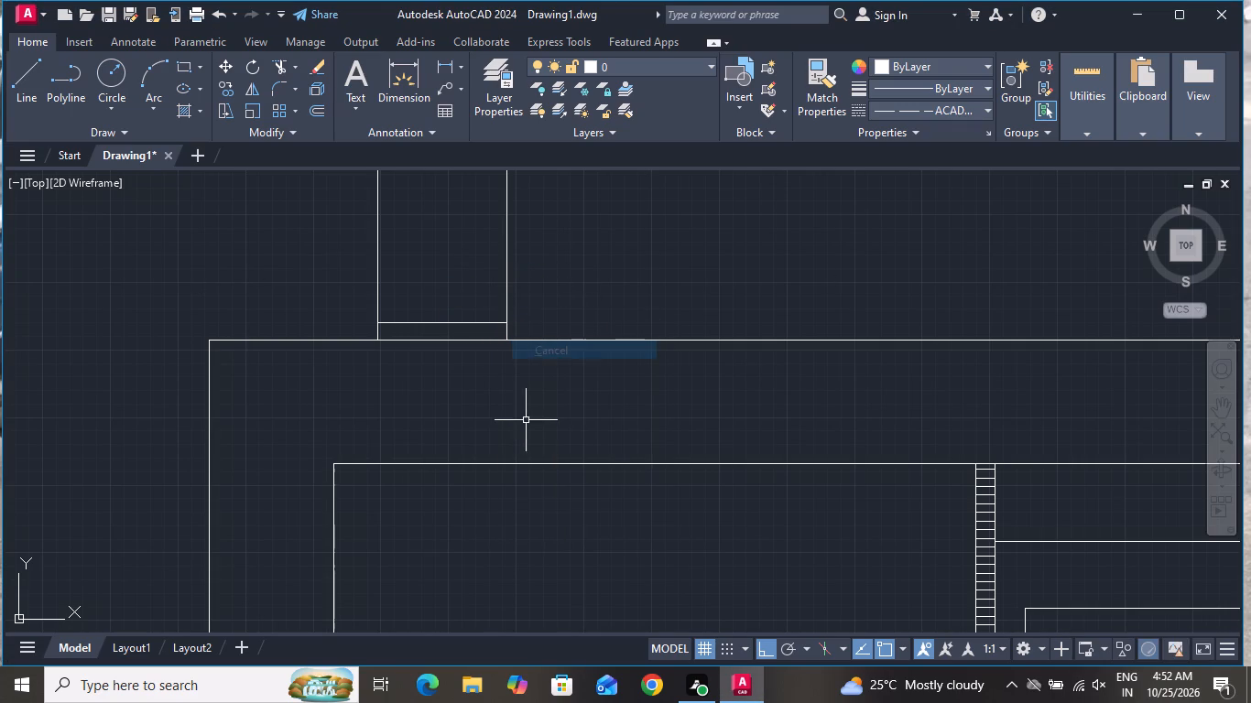
Offset the horizontal line across the chimney upward by 200 six times, each from the previous top line.
type("O")
key("space")
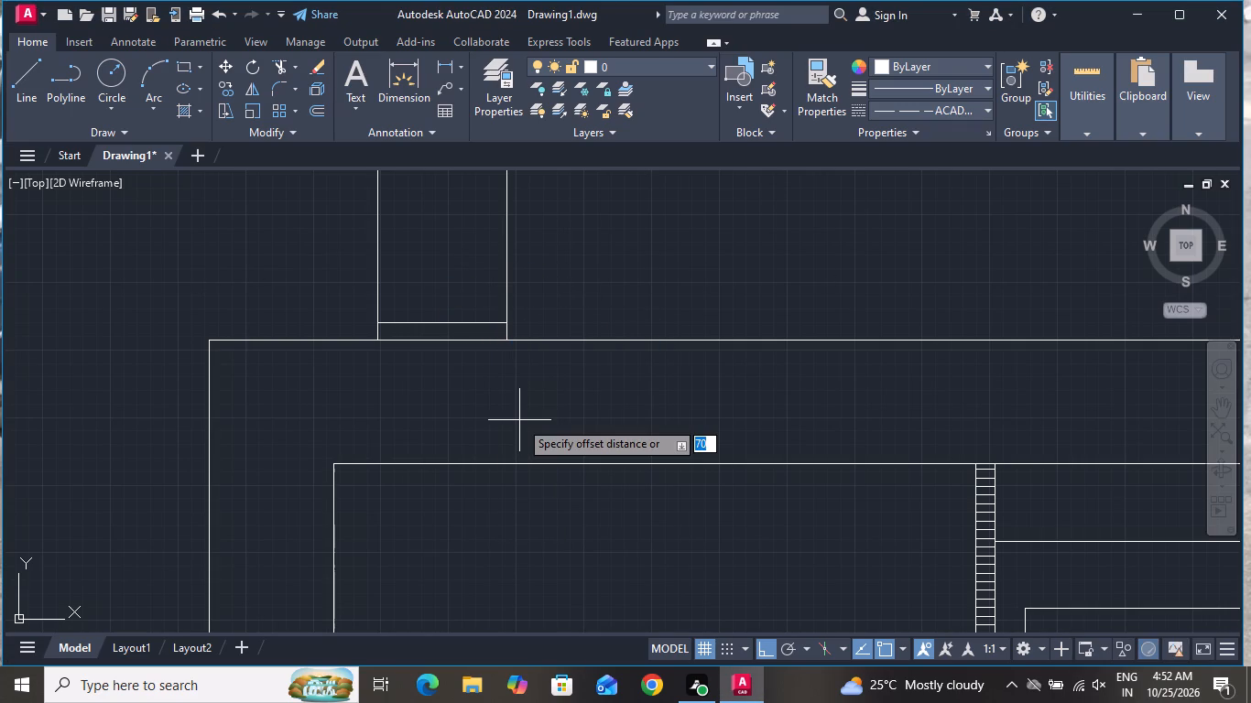
type("200")
key("space")
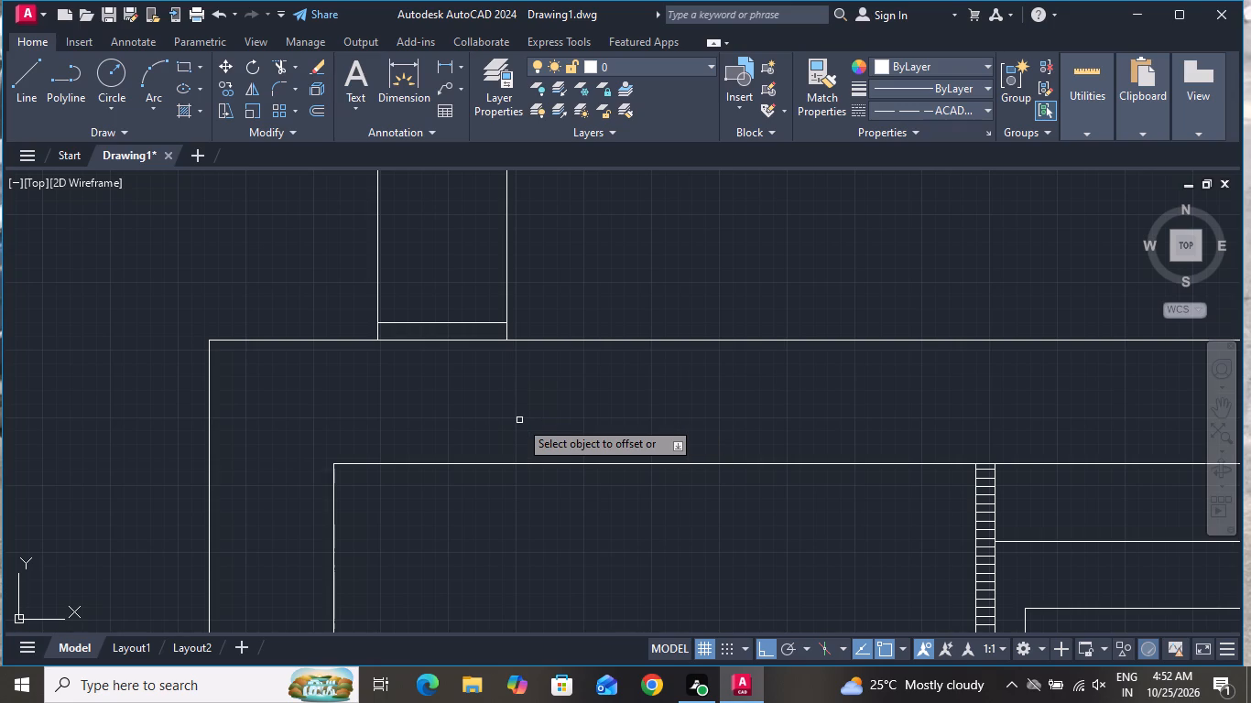
left_click(432, 326)
scroll(432, 326, "up", 1)
left_click(432, 302)
left_click(431, 320)
left_click(434, 296)
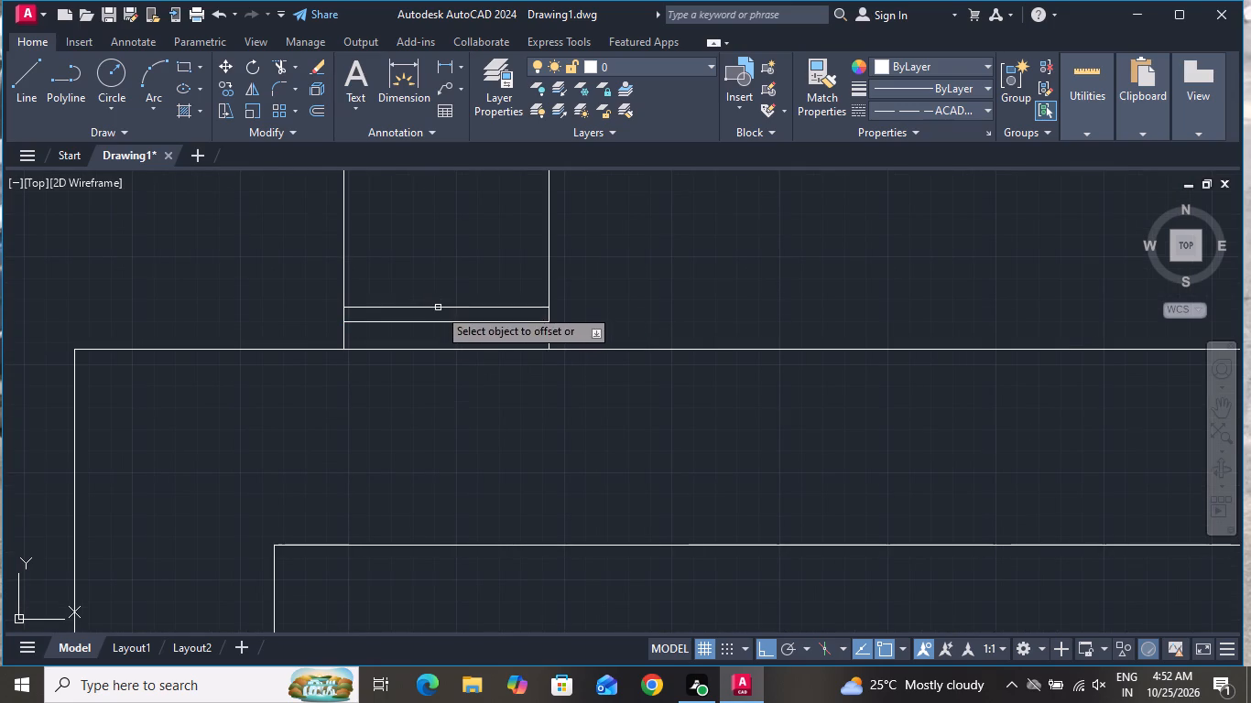
left_click(439, 308)
left_click(453, 259)
left_click(449, 292)
left_click(451, 268)
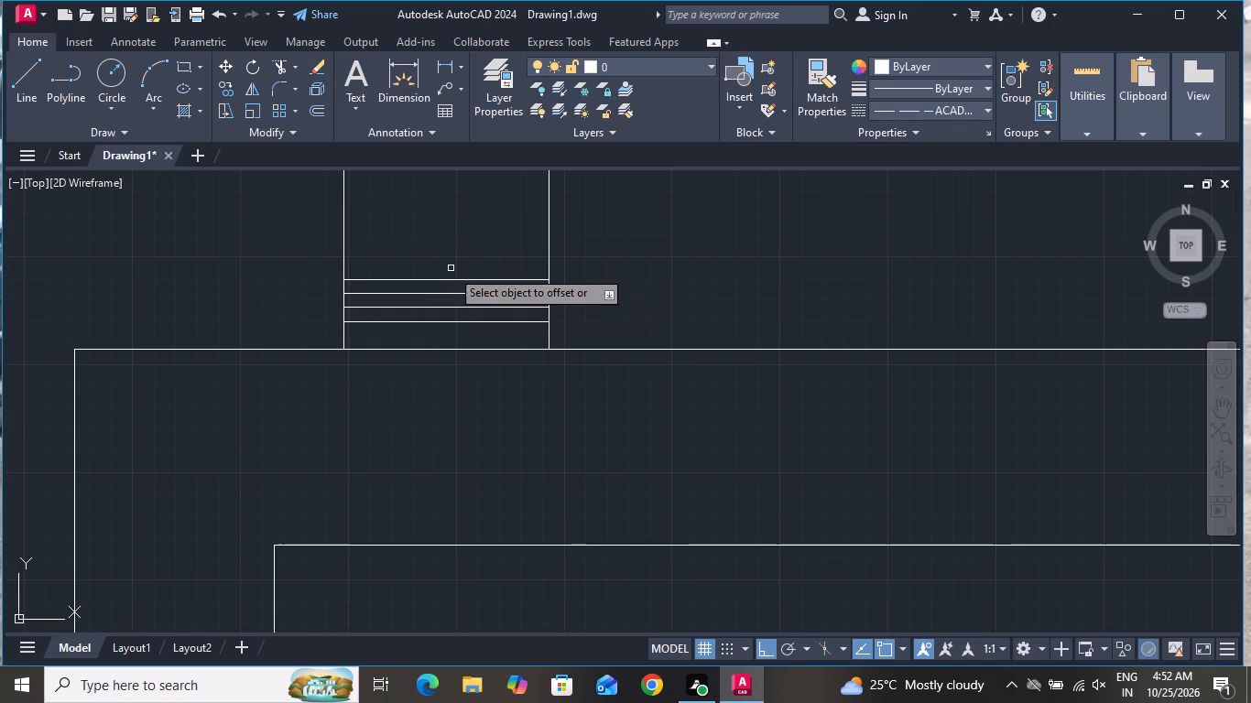
left_click(450, 276)
left_click(448, 279)
left_click(447, 213)
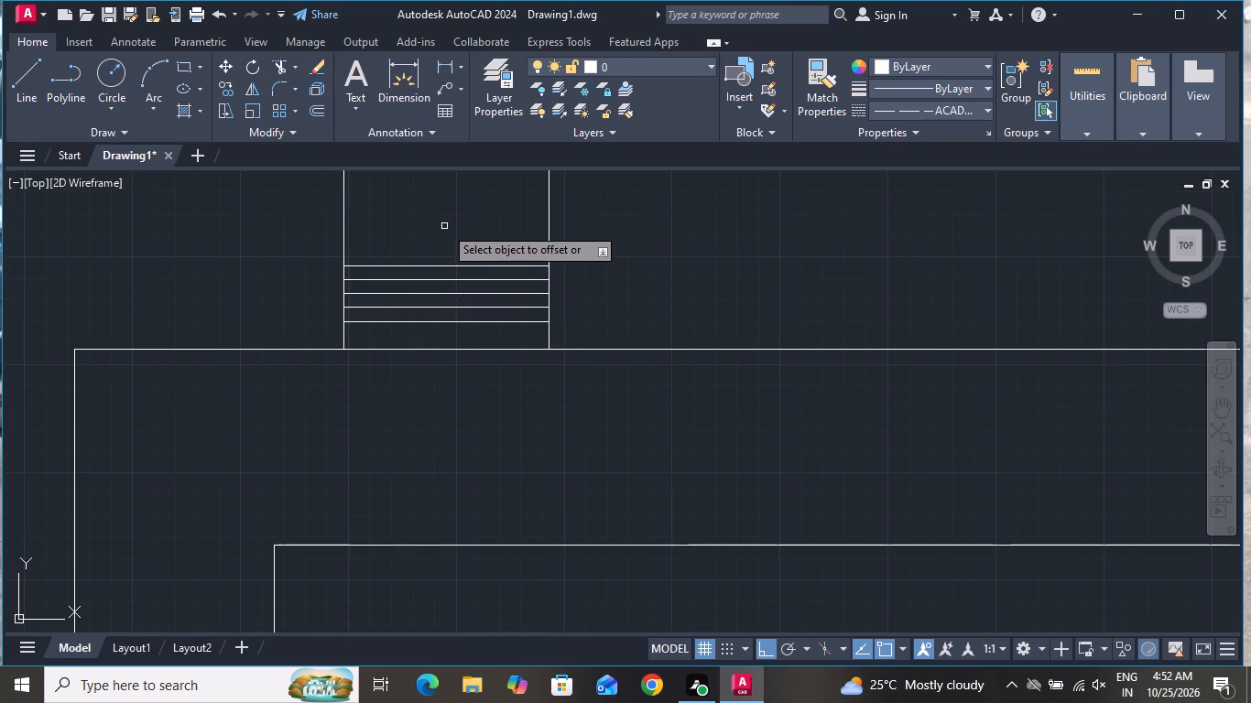
left_click(446, 266)
left_click(446, 242)
left_click(448, 254)
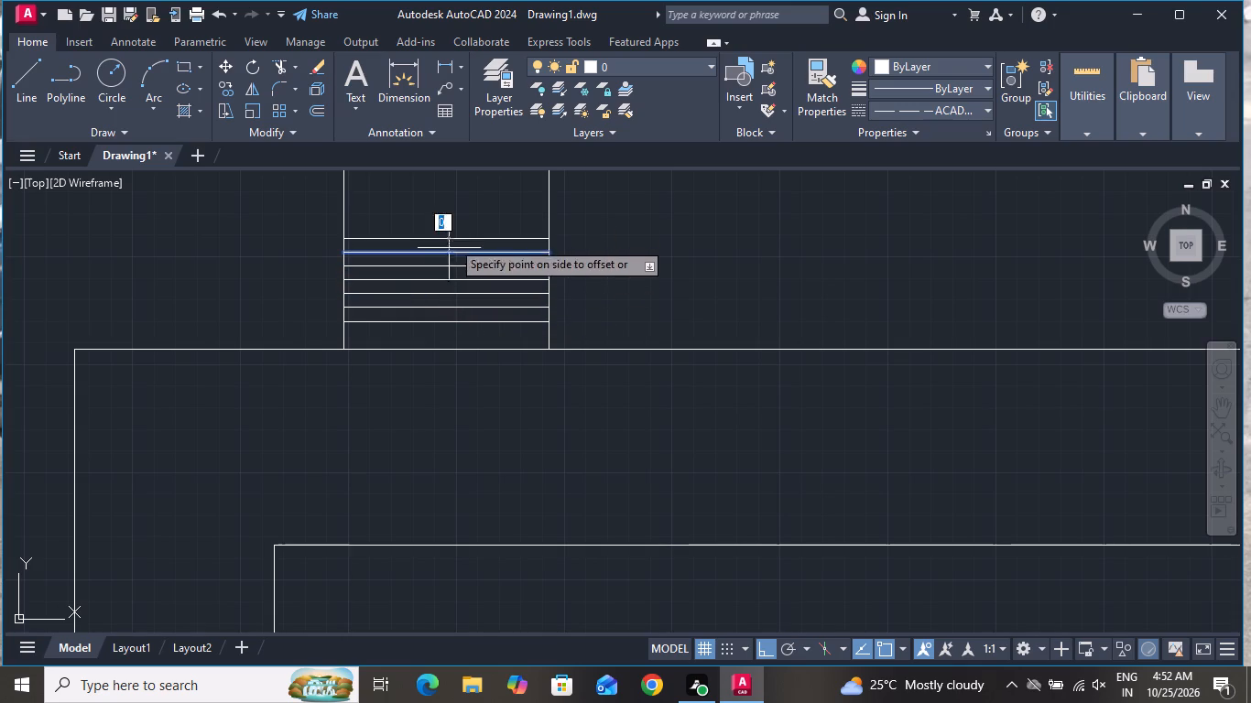
left_click(455, 213)
Offset the lowest horizontal chimney line downward by 200, between it and the roof line.
left_click(441, 326)
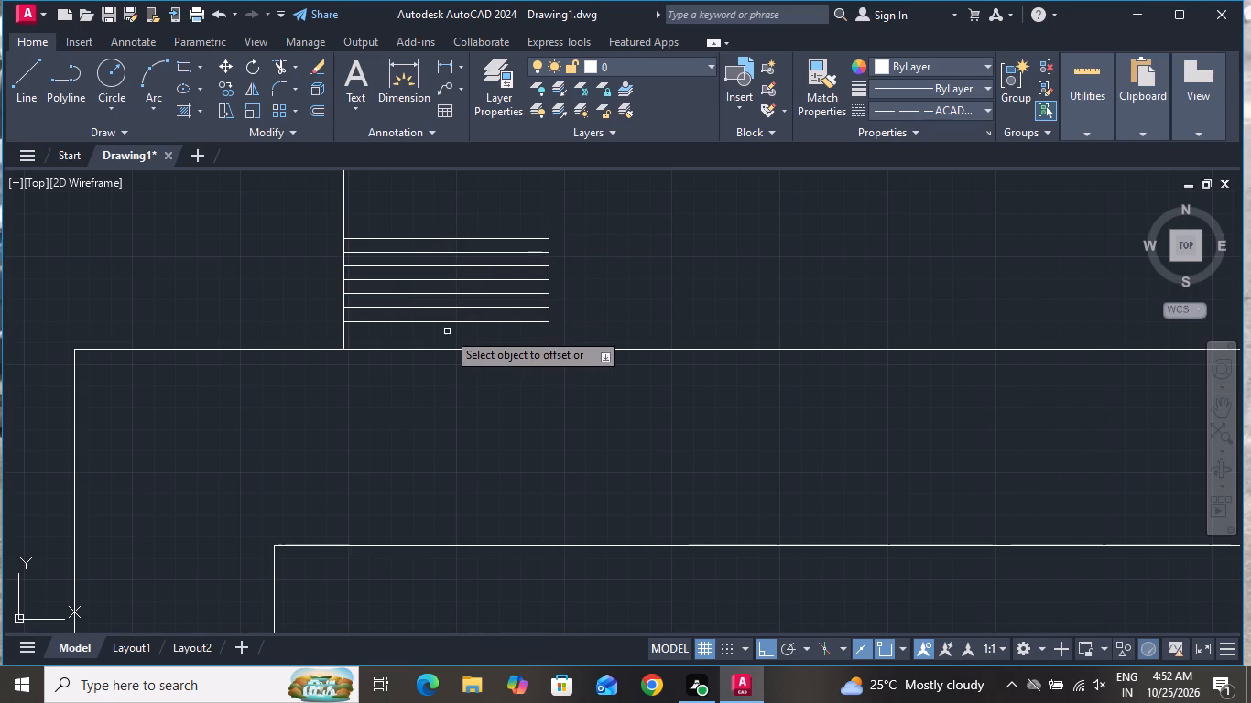
left_click(451, 322)
left_click(451, 331)
Continue the chimney's horizontal cladding upward with eight more offsets of 200 from the topmost line.
scroll(506, 344, "down", 3)
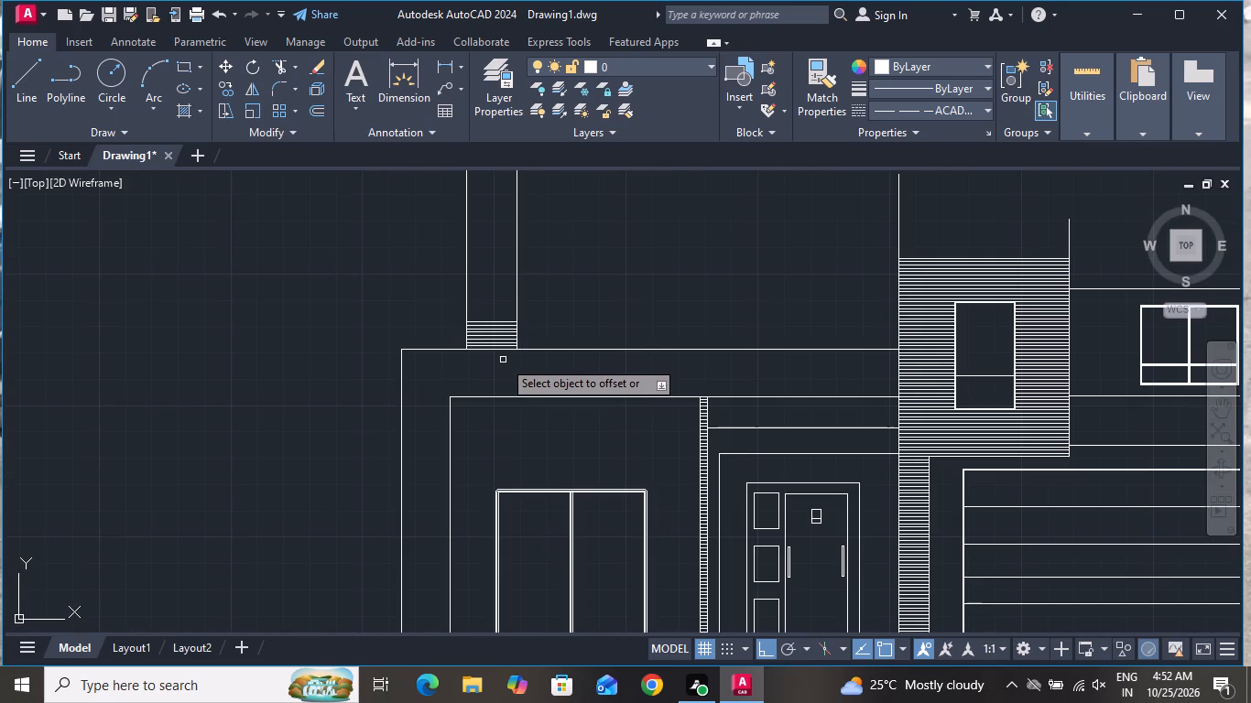
scroll(484, 357, "down", 2)
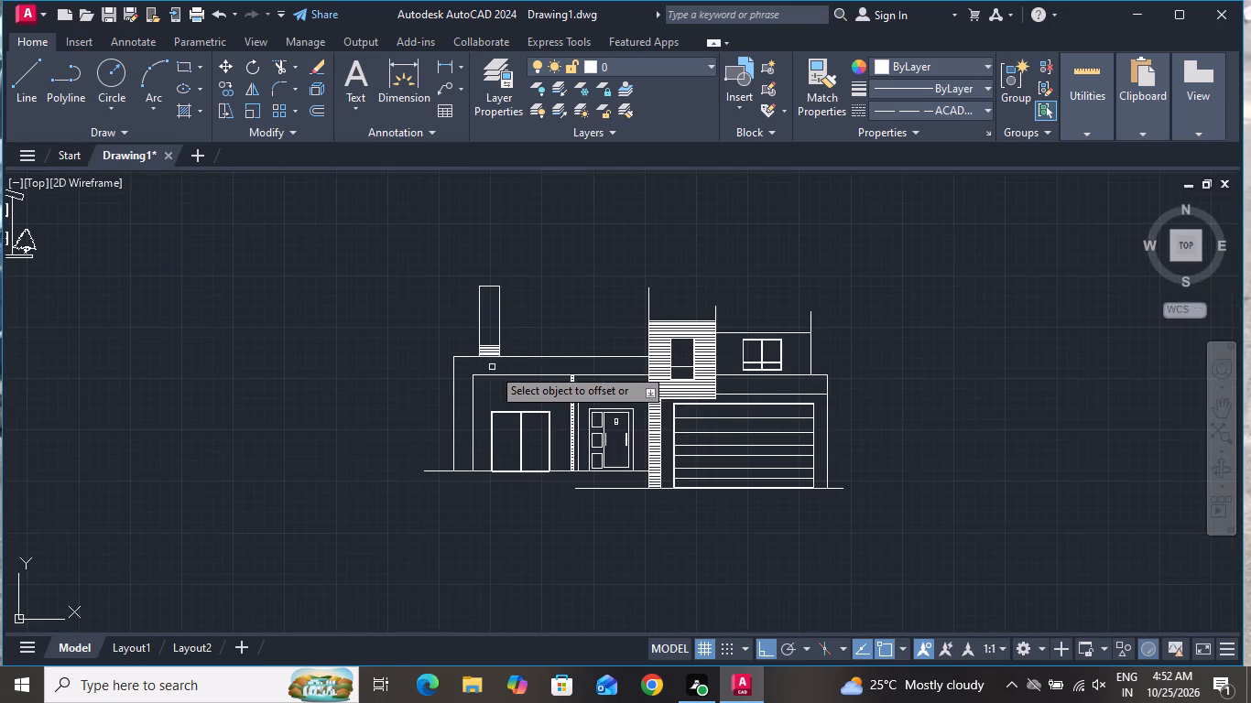
scroll(506, 343, "up", 4)
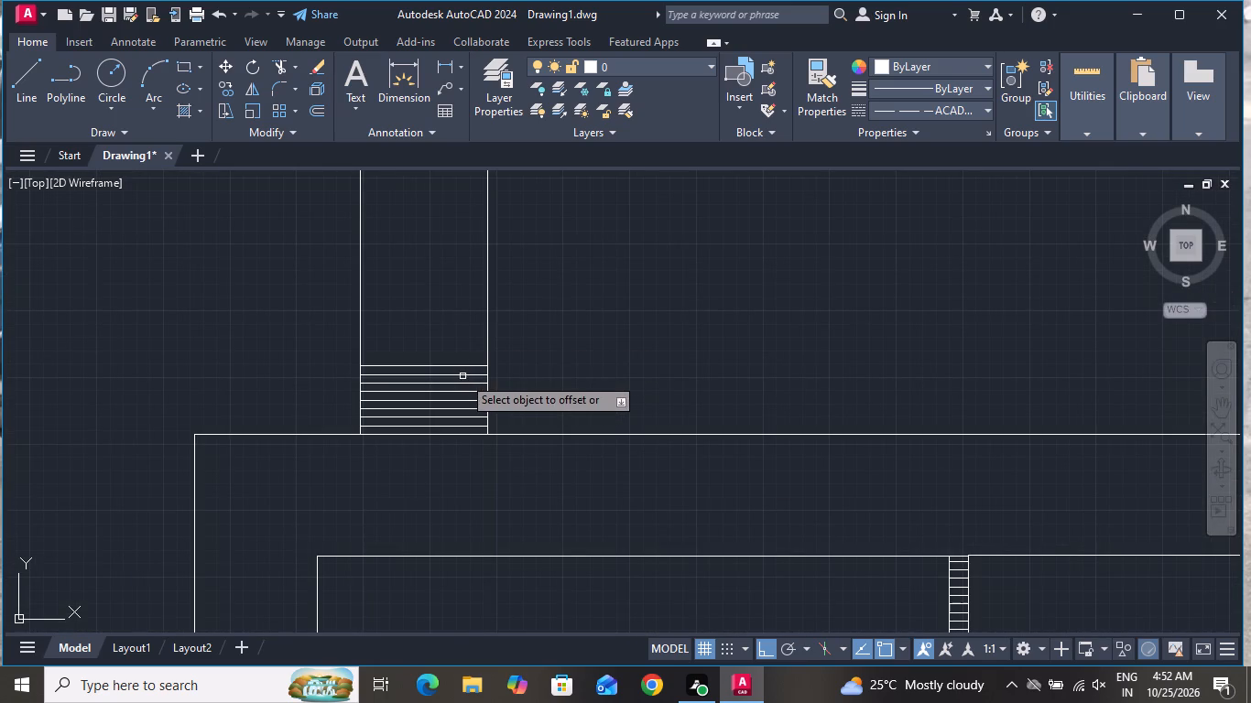
left_click(462, 369)
left_click(460, 354)
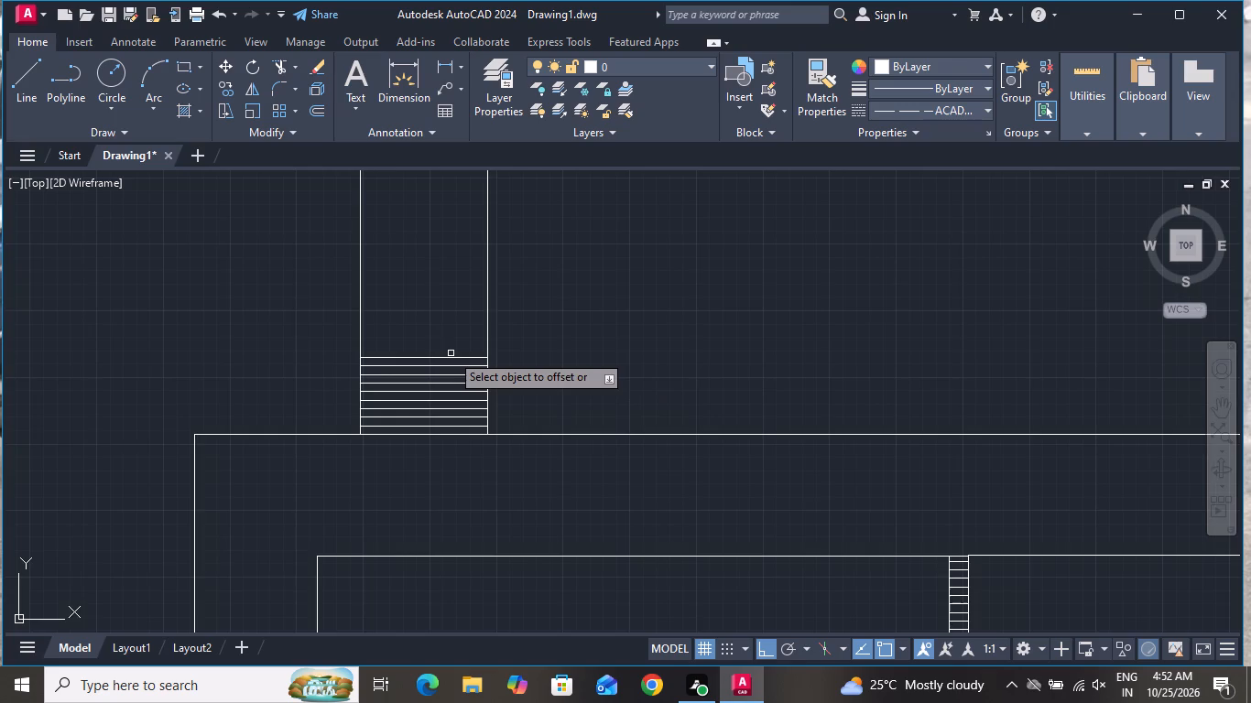
scroll(451, 353, "up", 2)
left_click(452, 366)
left_click(450, 362)
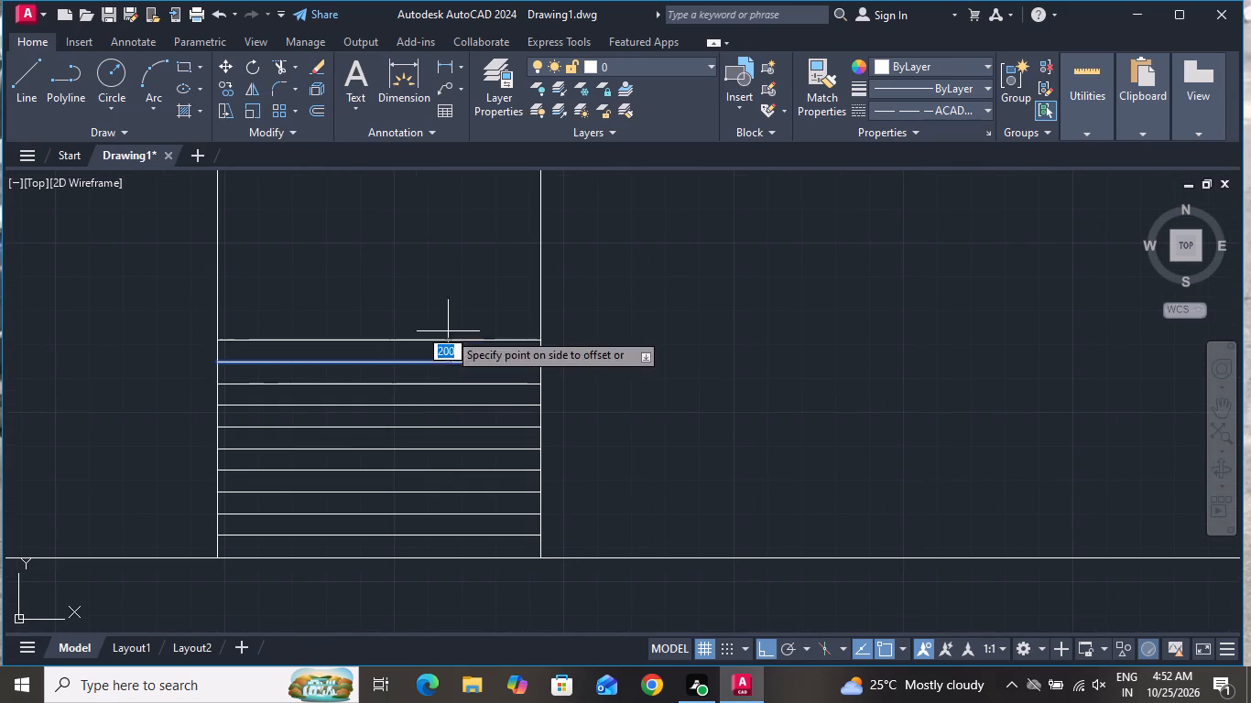
left_click(446, 330)
left_click(442, 341)
left_click(443, 303)
left_click(441, 319)
left_click(442, 298)
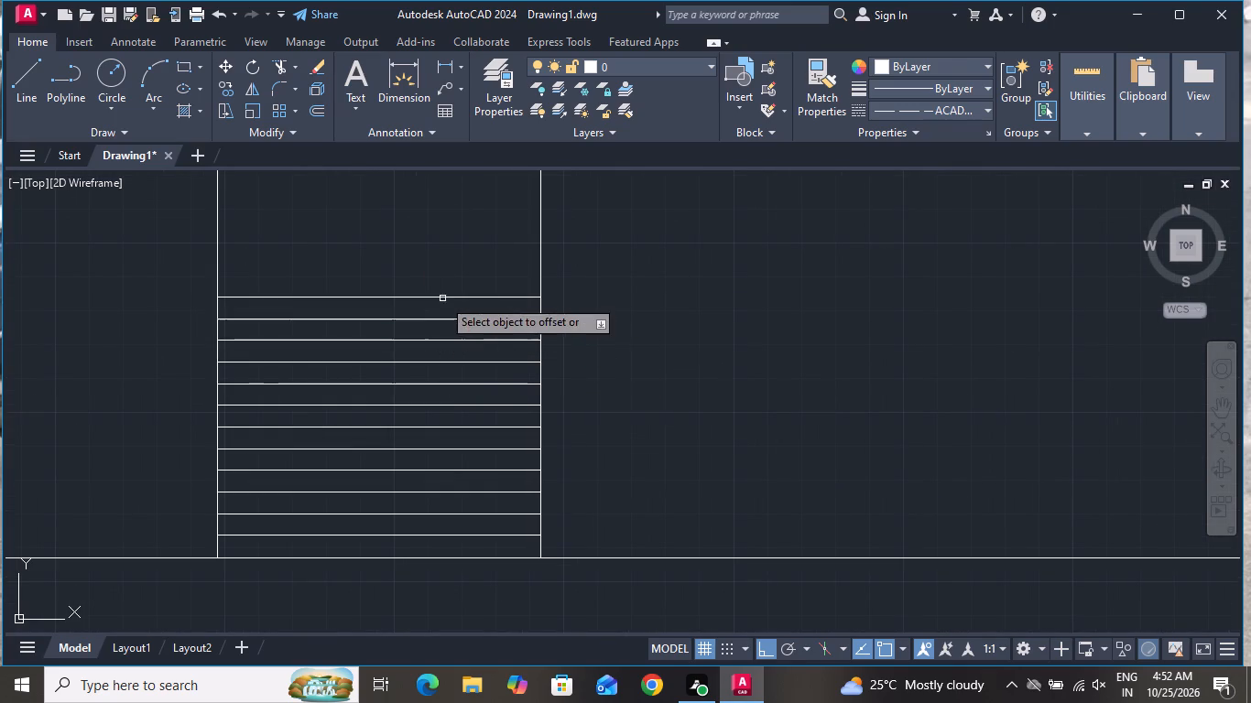
left_click(444, 297)
left_click(443, 273)
left_click(441, 276)
left_click(451, 247)
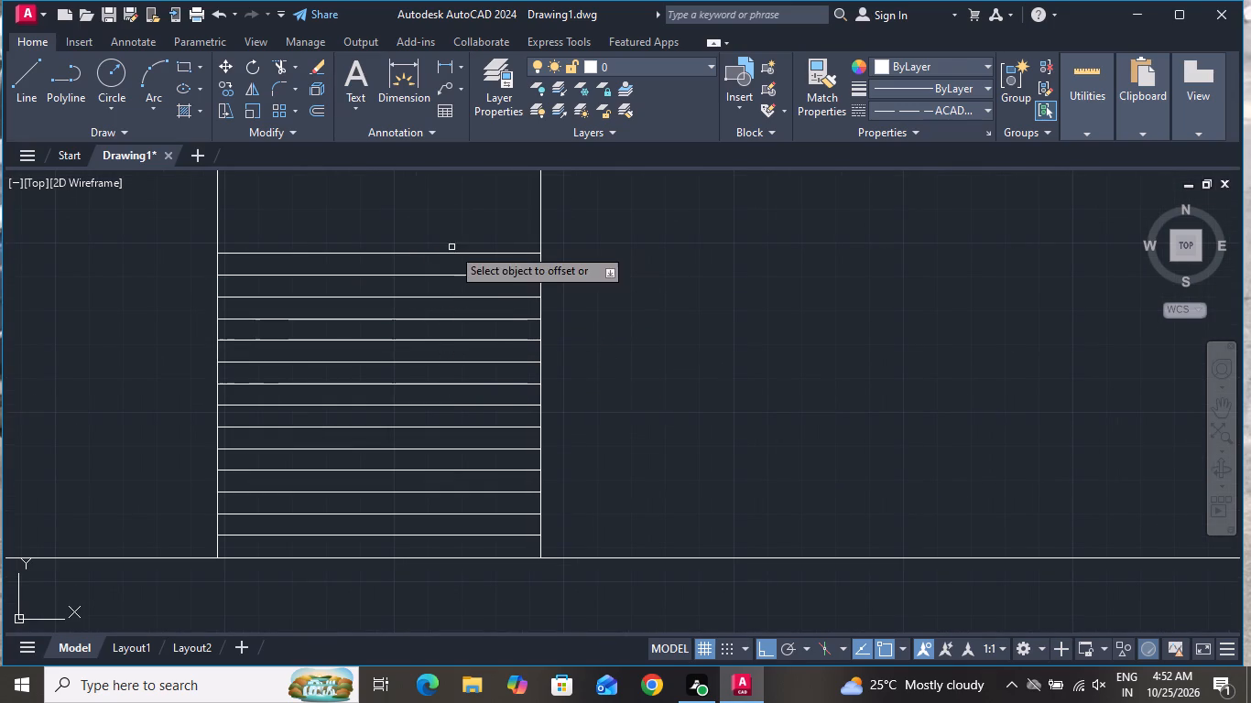
left_click(447, 255)
left_click(453, 223)
left_click(449, 231)
left_click(453, 209)
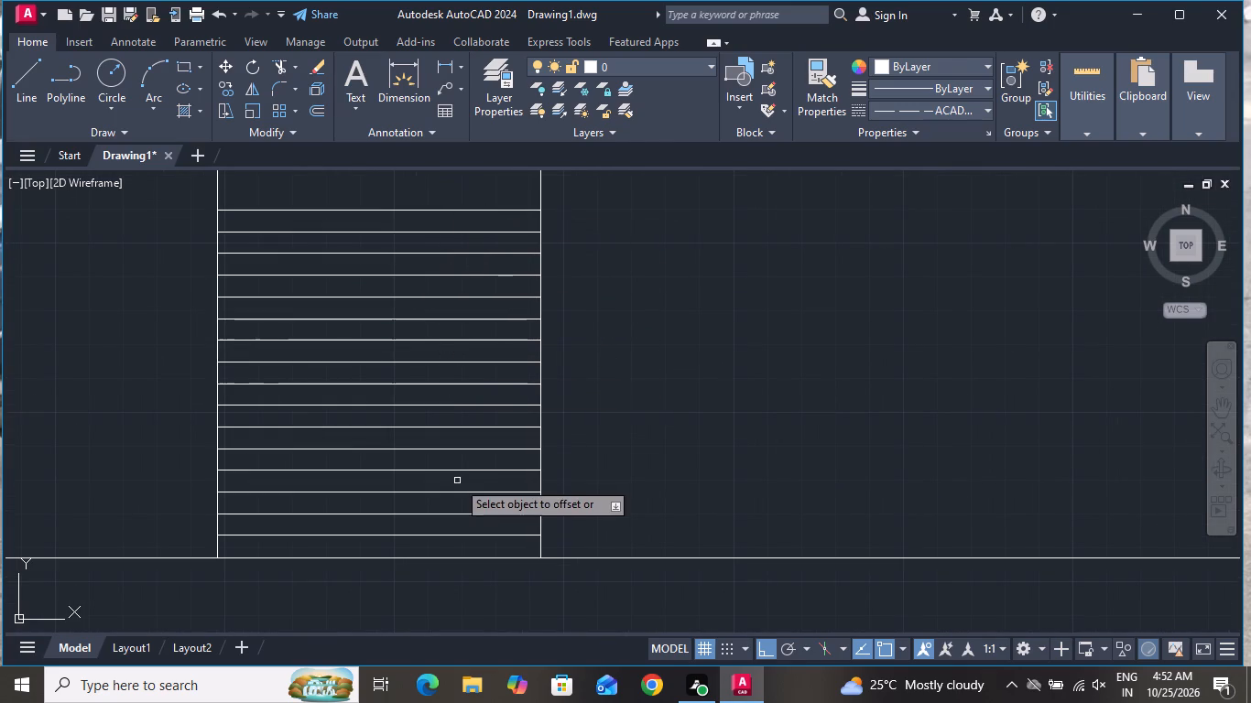
Offset the topmost chimney cladding line upward by 200, adding four more line positions, each from the previous top line.
scroll(457, 481, "down", 2)
scroll(414, 363, "up", 3)
left_click(416, 404)
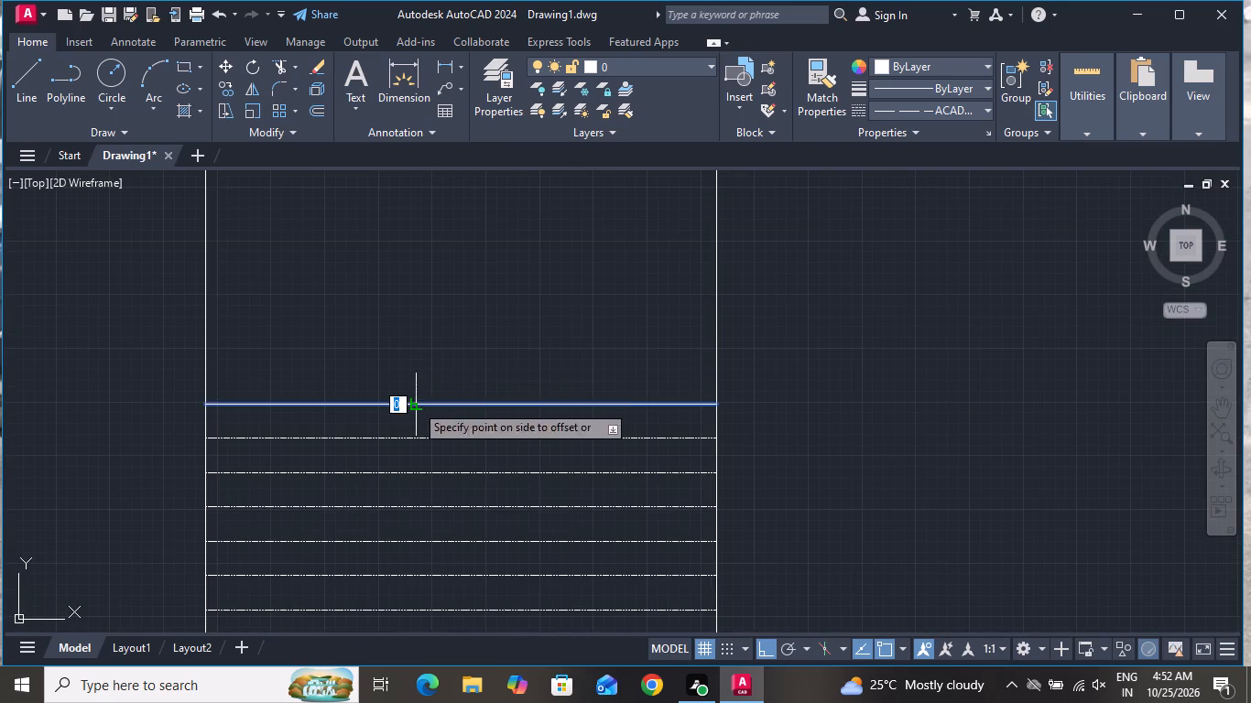
left_click(420, 362)
left_click(434, 369)
left_click(436, 344)
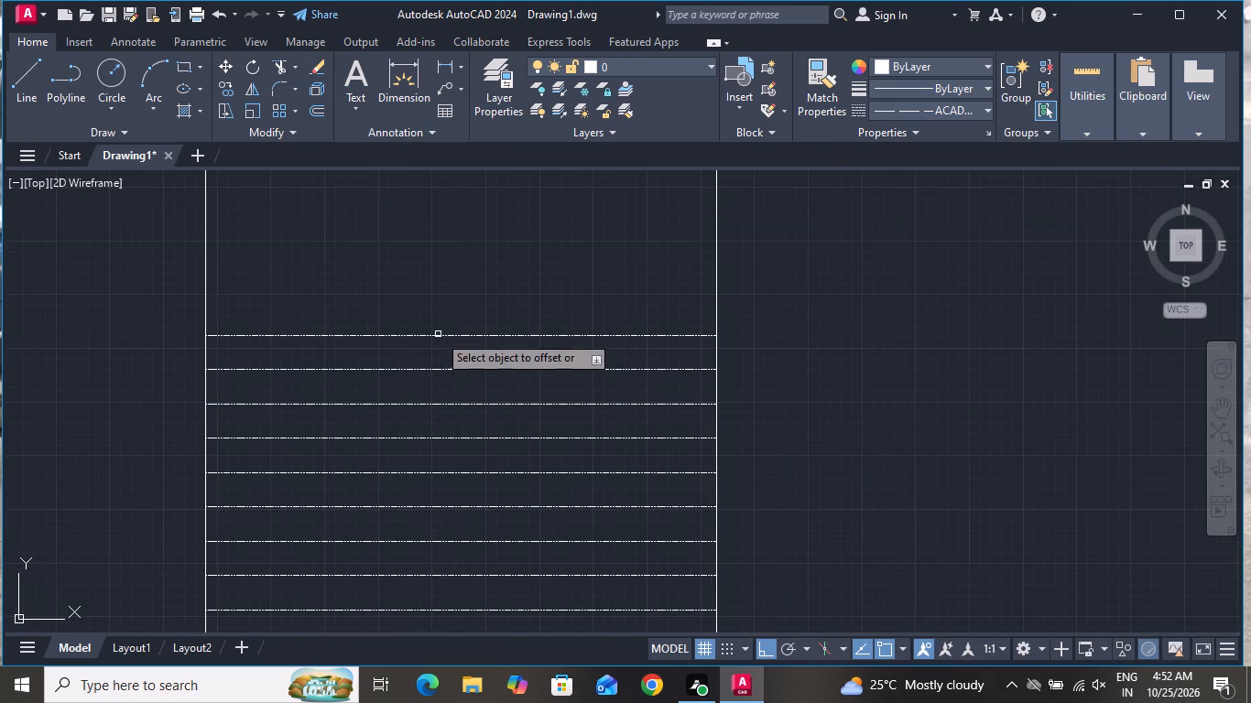
left_click(440, 334)
left_click(441, 315)
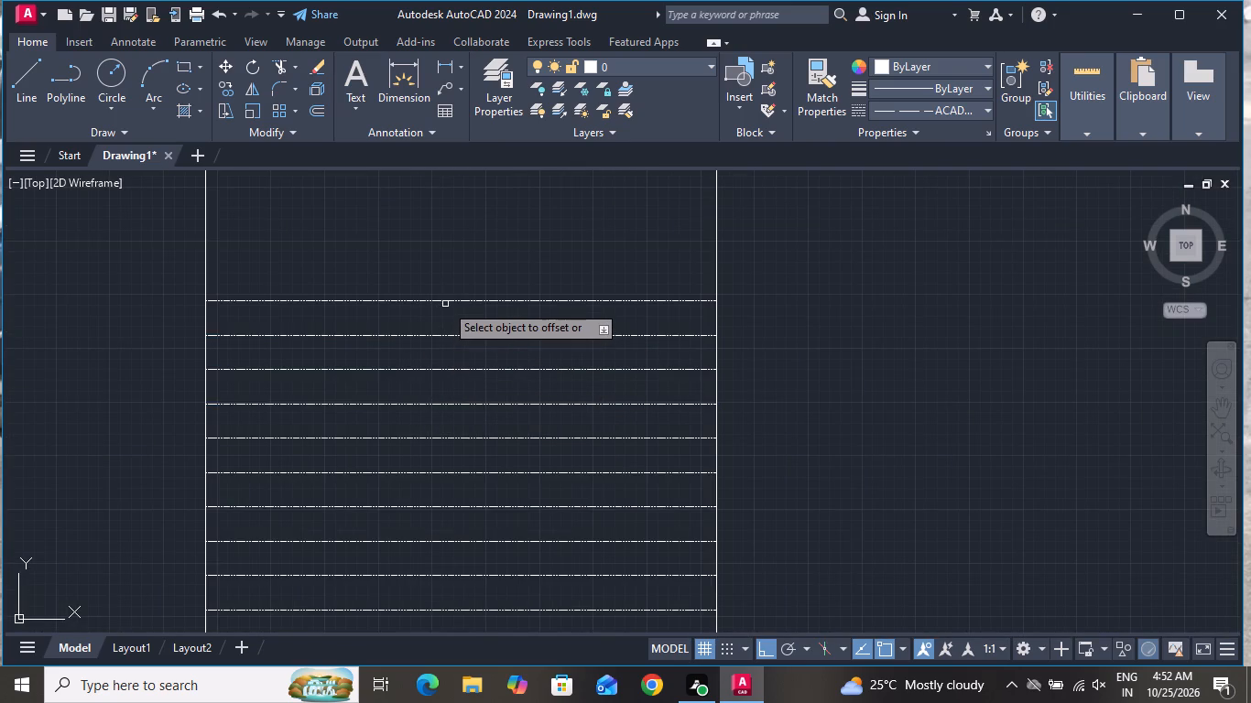
left_click(445, 304)
left_click(448, 287)
left_click(447, 300)
left_click(452, 281)
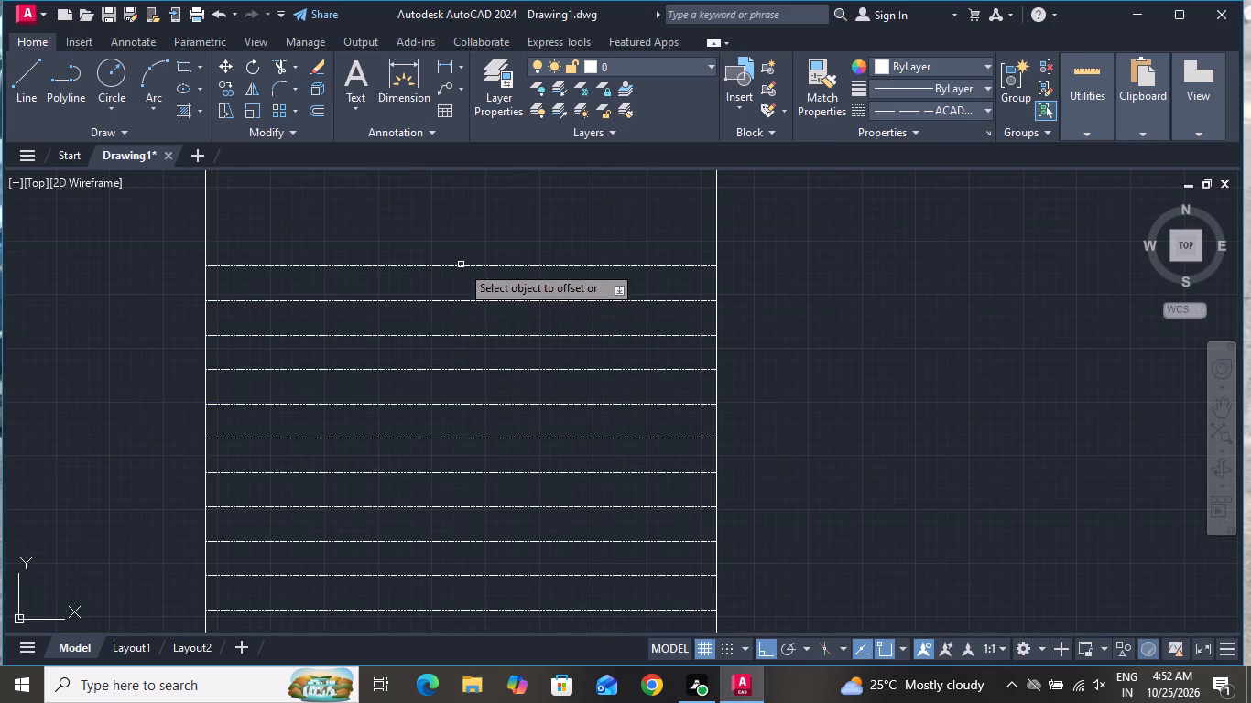
Extend the chimney's horizontal cladding upward with four further offsets of 200 from the topmost line.
left_click(461, 265)
left_click(462, 250)
left_click(465, 233)
left_click(469, 216)
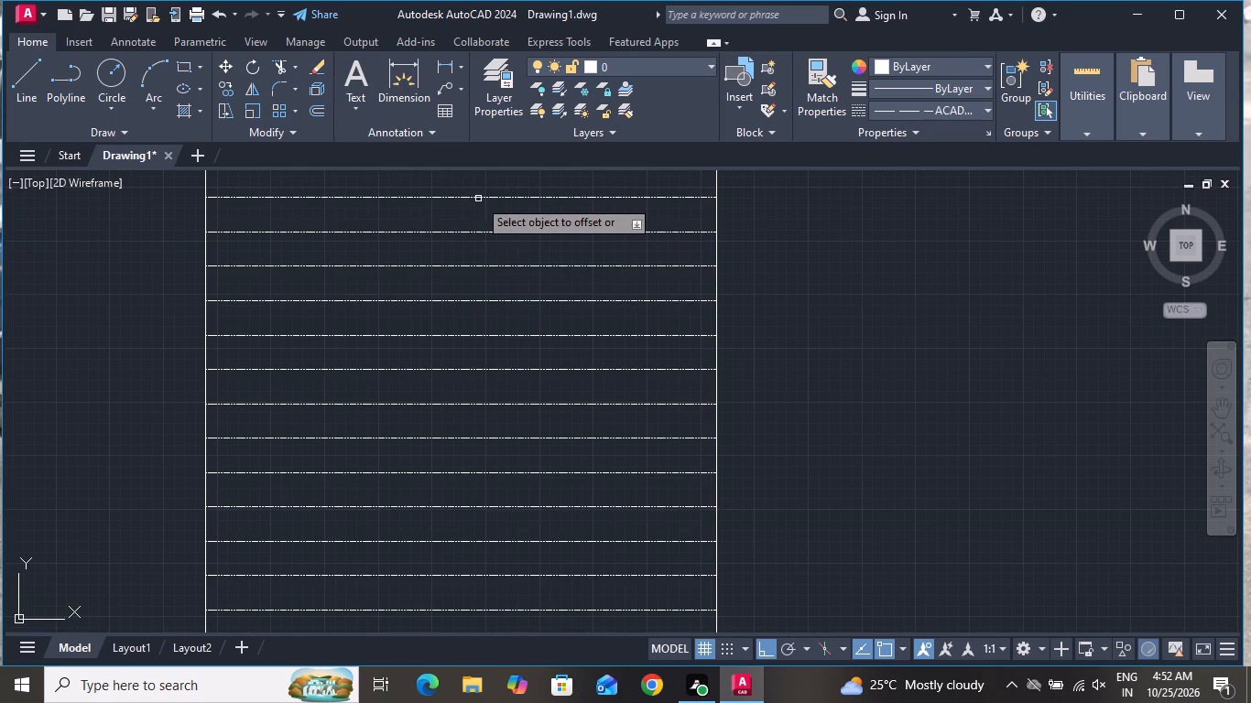
left_click(478, 199)
left_click(478, 186)
scroll(501, 309, "down", 4)
scroll(504, 312, "up", 3)
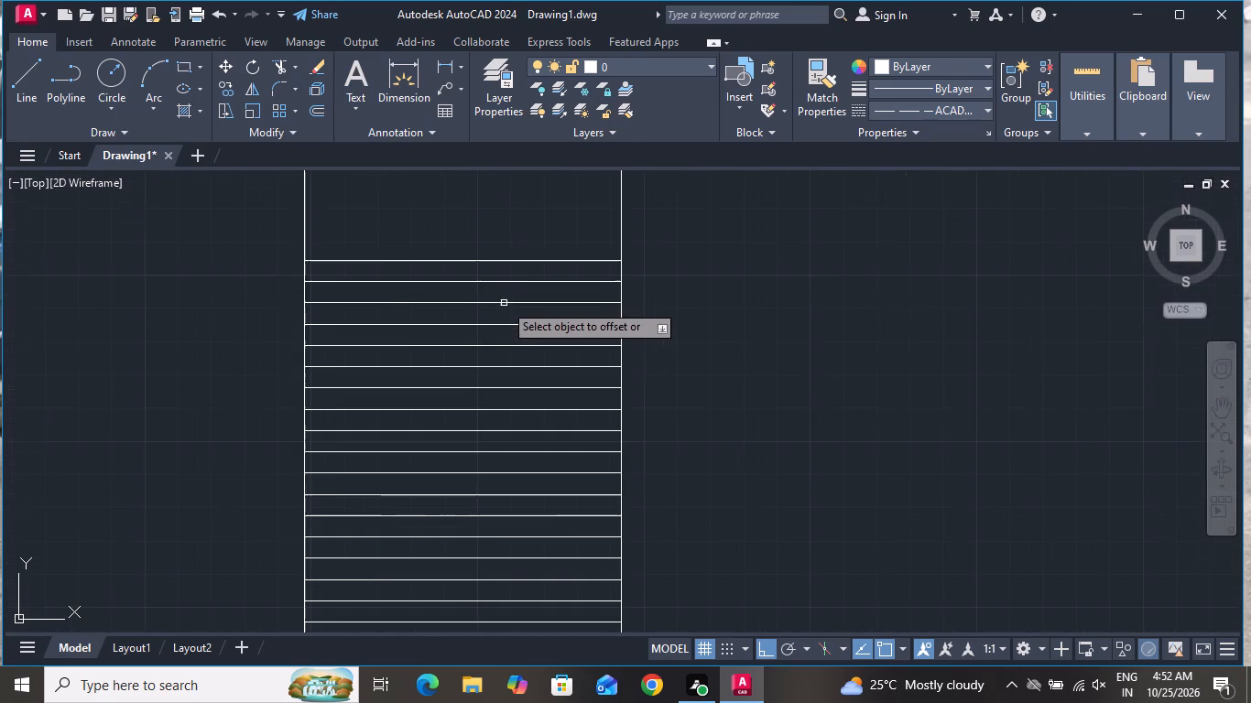
scroll(540, 249, "up", 2)
left_click(554, 279)
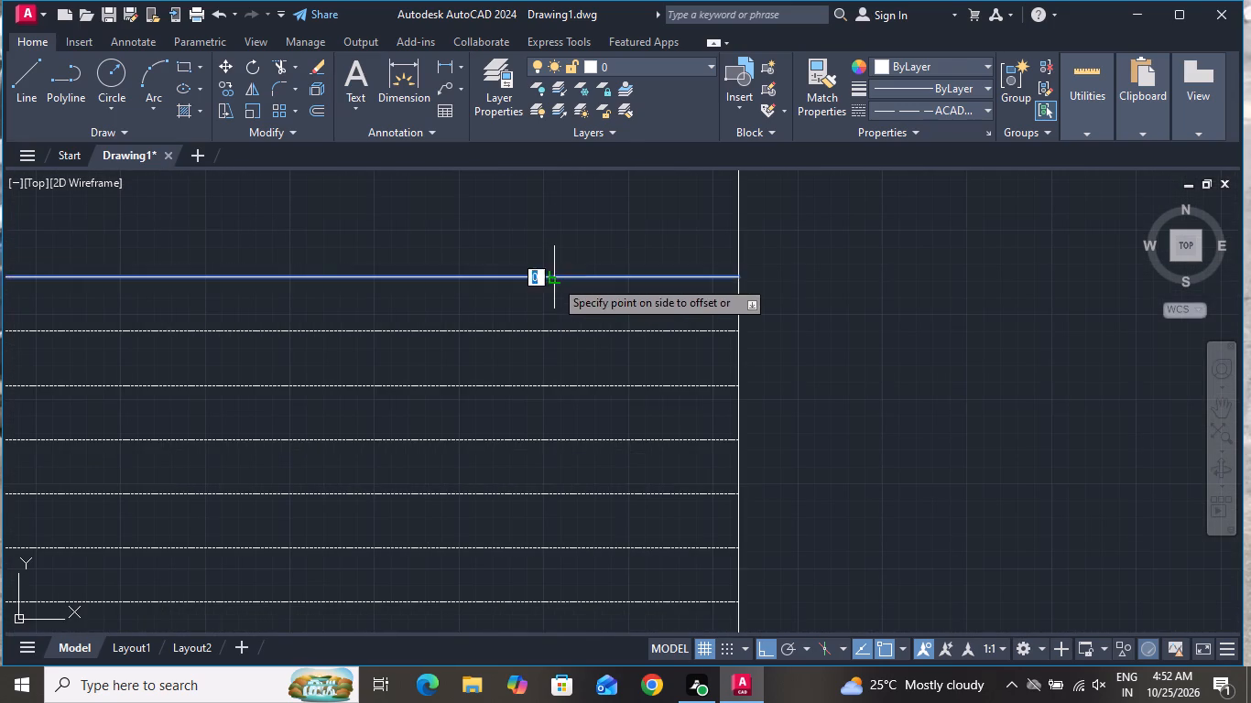
left_click(552, 264)
Add seven more horizontal cladding lines up the chimney by offsetting each new top line upward by 200.
scroll(554, 300, "down", 5)
scroll(555, 287, "up", 3)
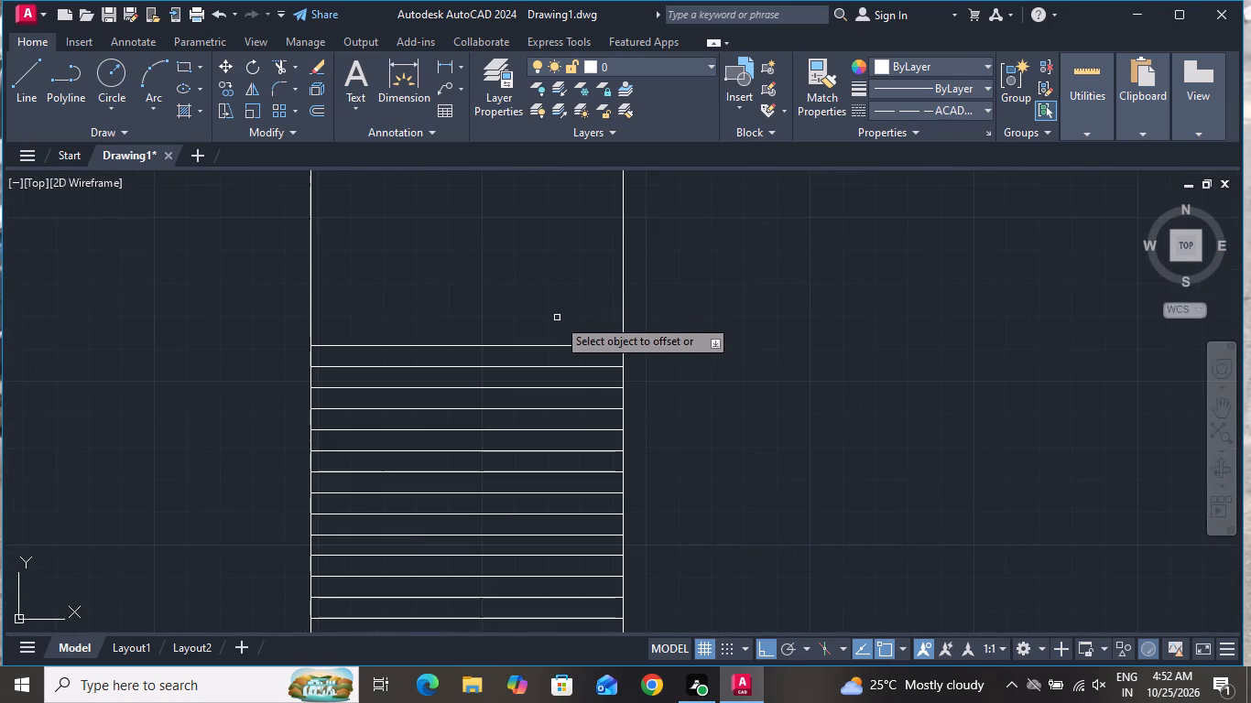
left_click(556, 347)
left_click(557, 334)
left_click(557, 325)
left_click(557, 303)
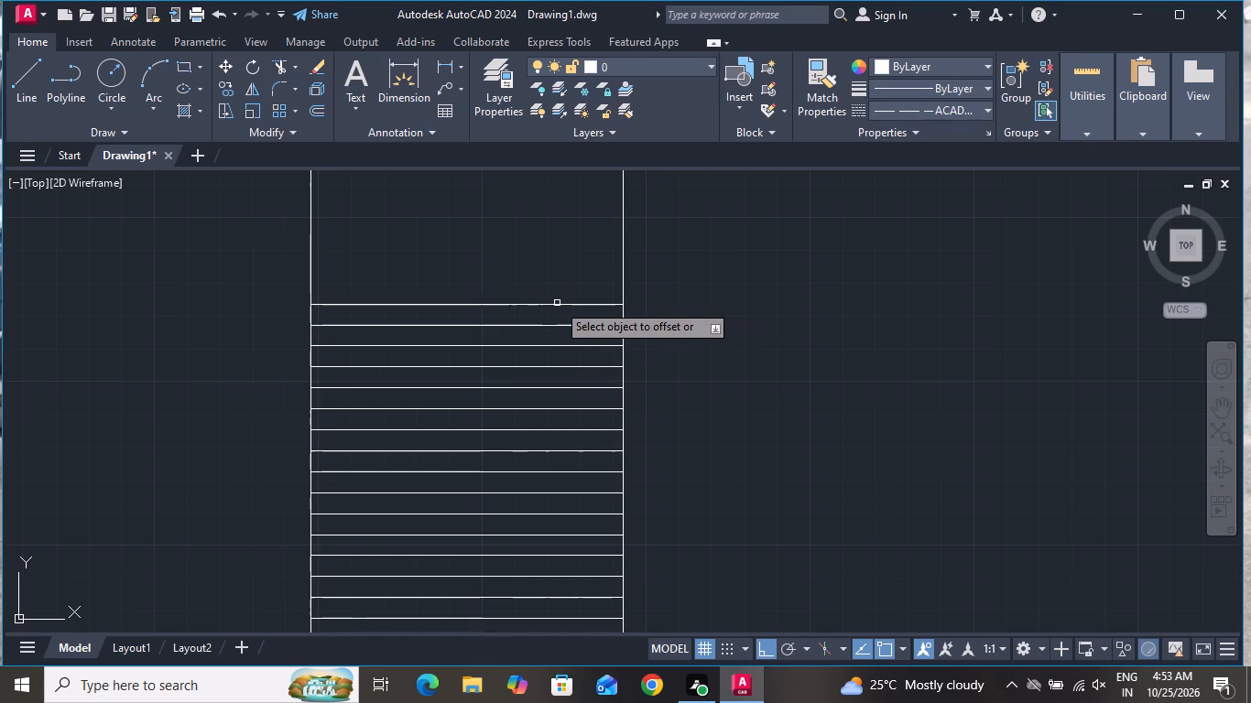
left_click(557, 303)
left_click(550, 304)
left_click(555, 288)
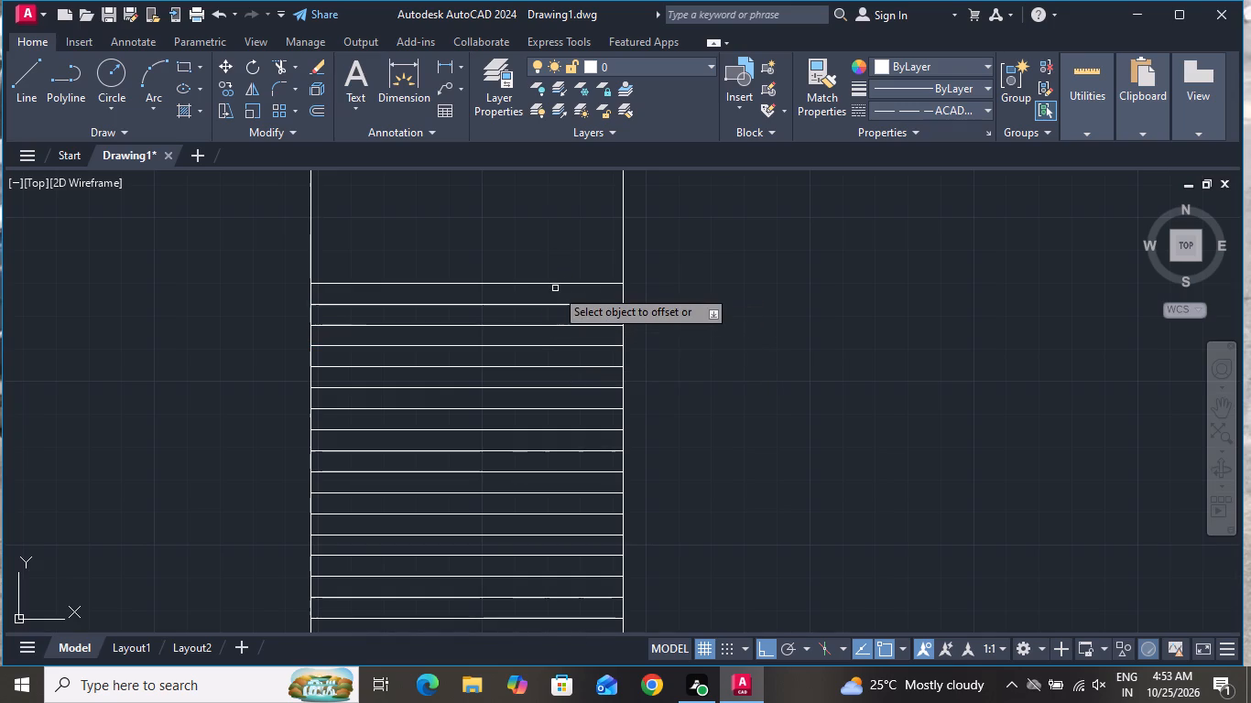
left_click(558, 285)
left_click(565, 261)
left_click(565, 263)
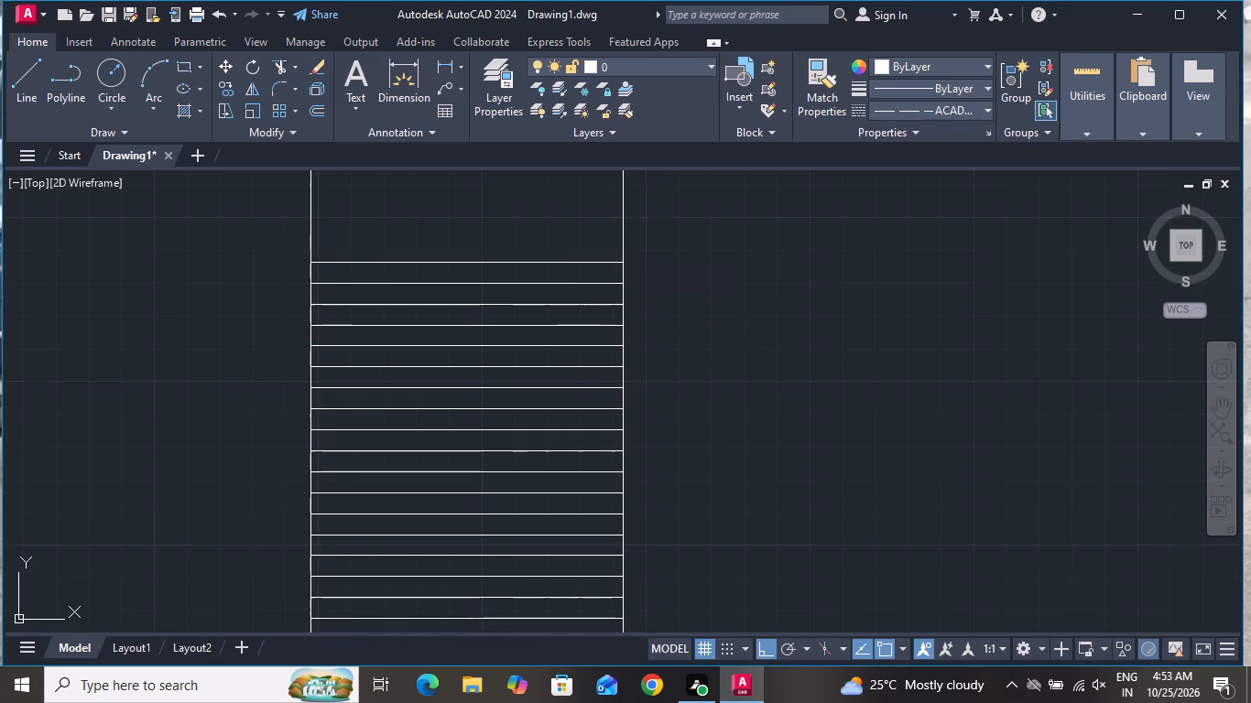
left_click(567, 247)
left_click(570, 242)
left_click(565, 230)
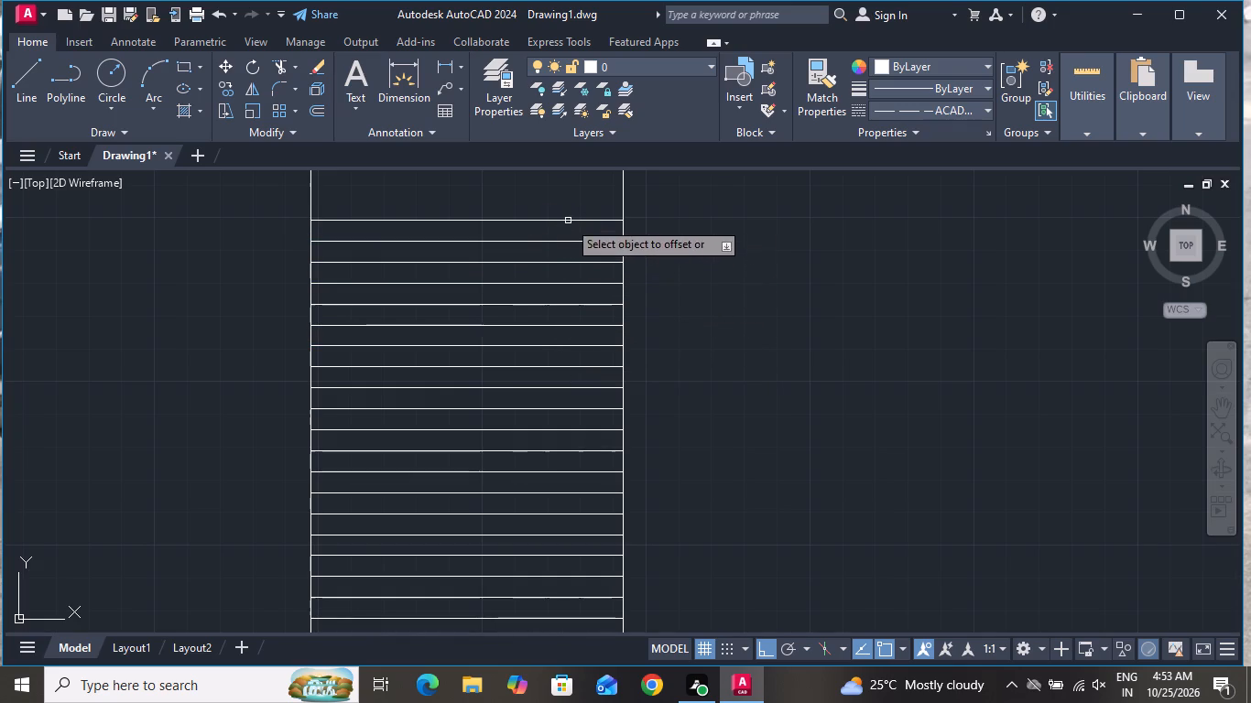
left_click(568, 221)
left_click(567, 210)
Offset the topmost chimney cladding line upward by 200 for six more lines, each from the previous one.
scroll(571, 325, "down", 3)
scroll(573, 287, "up", 3)
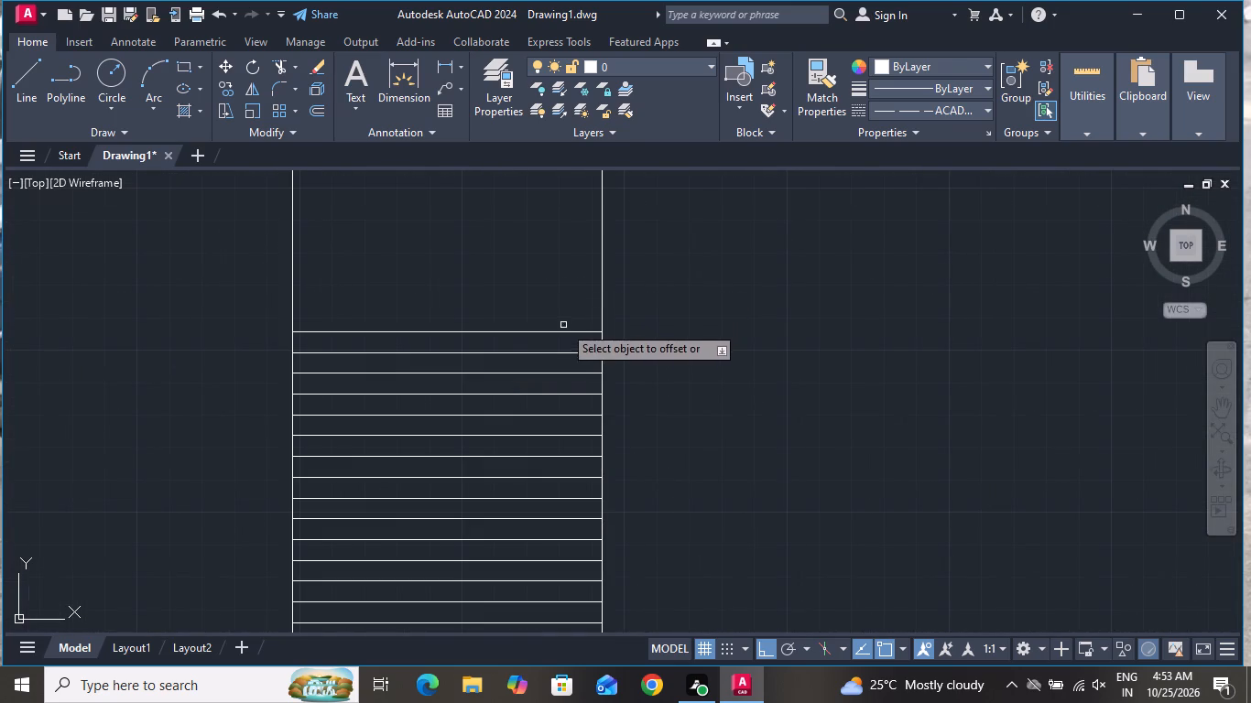
left_click(572, 335)
left_click(574, 330)
left_click(574, 318)
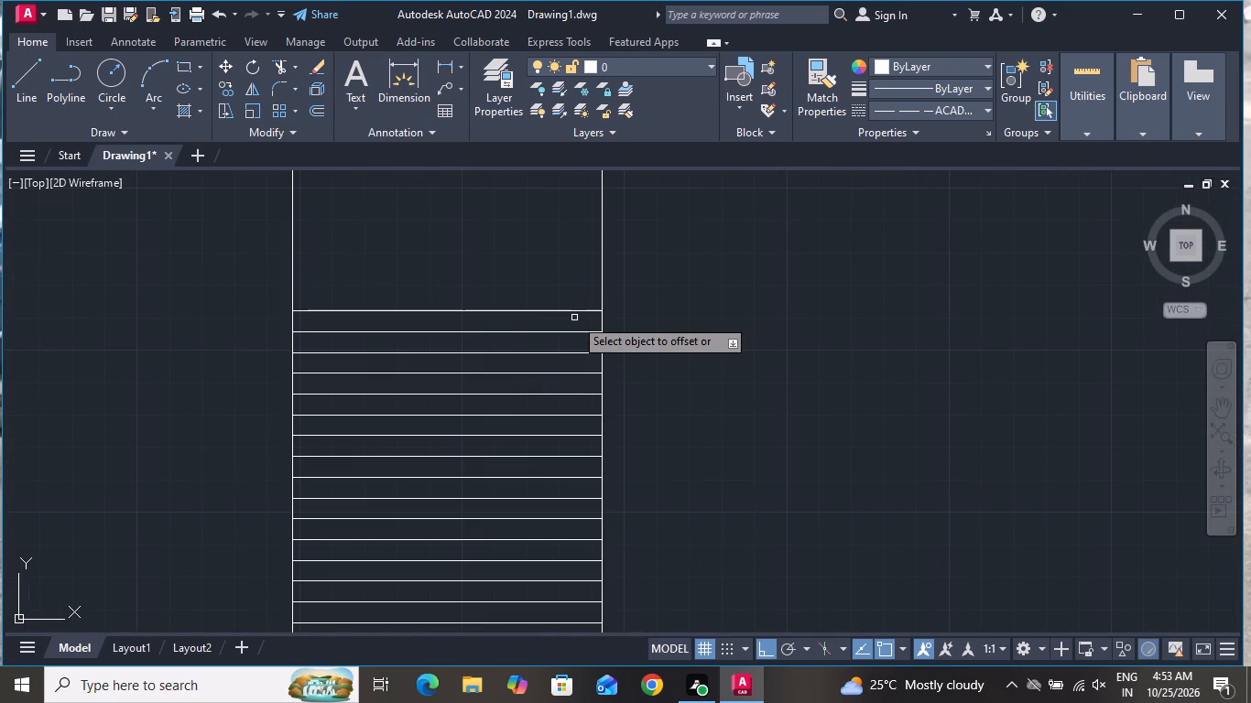
left_click(574, 313)
left_click(572, 280)
left_click(571, 290)
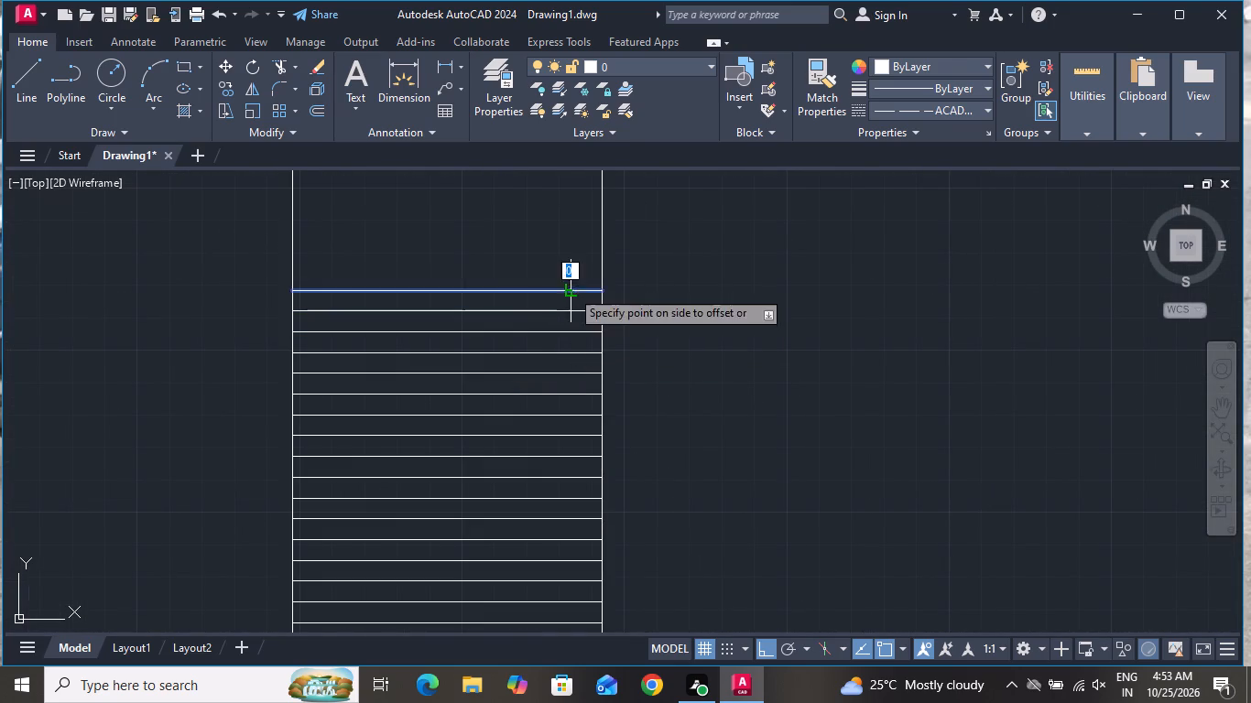
left_click(571, 275)
left_click(573, 271)
left_click(574, 258)
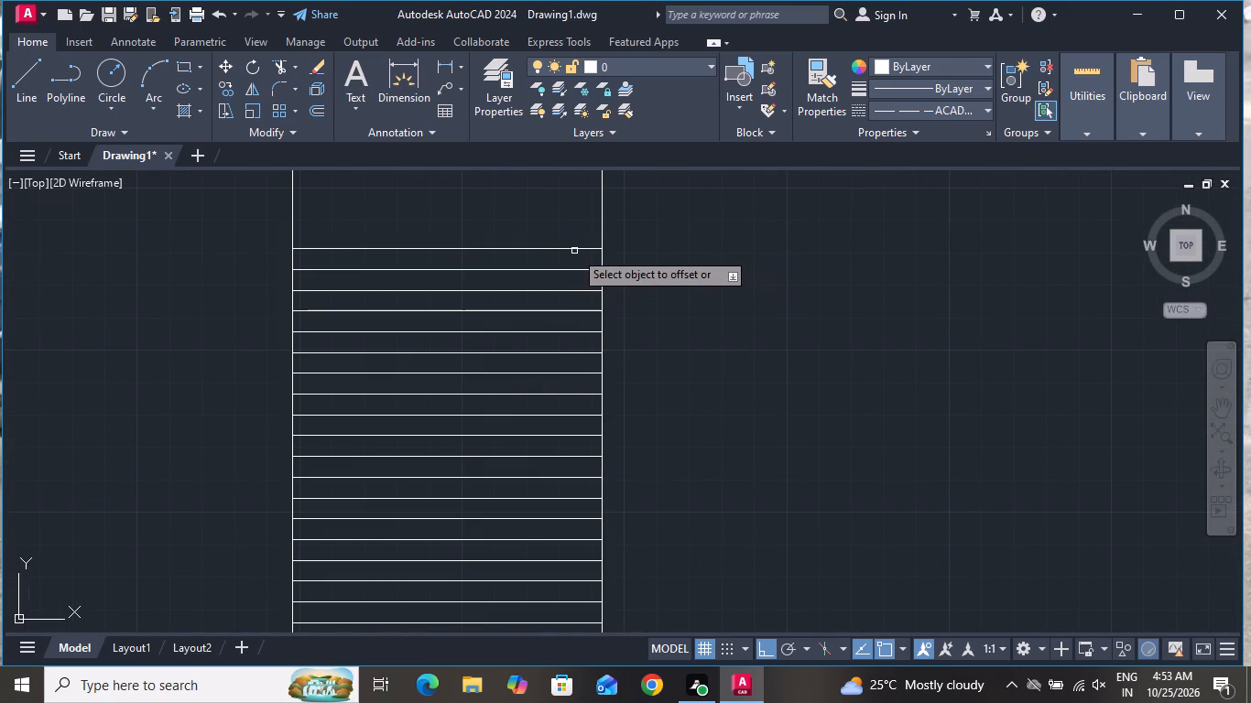
left_click(574, 249)
left_click(575, 238)
left_click(576, 230)
left_click(576, 217)
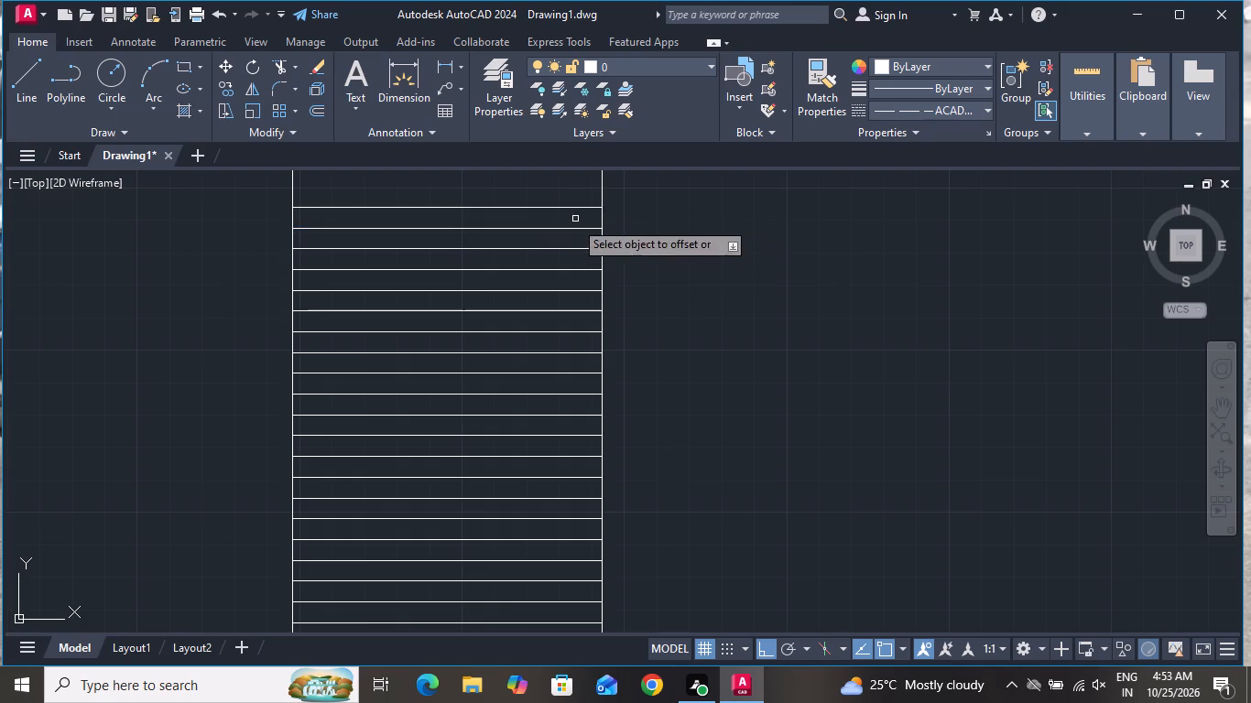
Continue the chimney cladding upward with another six lines at 200 spacing, offsetting from the topmost line.
scroll(560, 371, "down", 2)
scroll(560, 310, "up", 2)
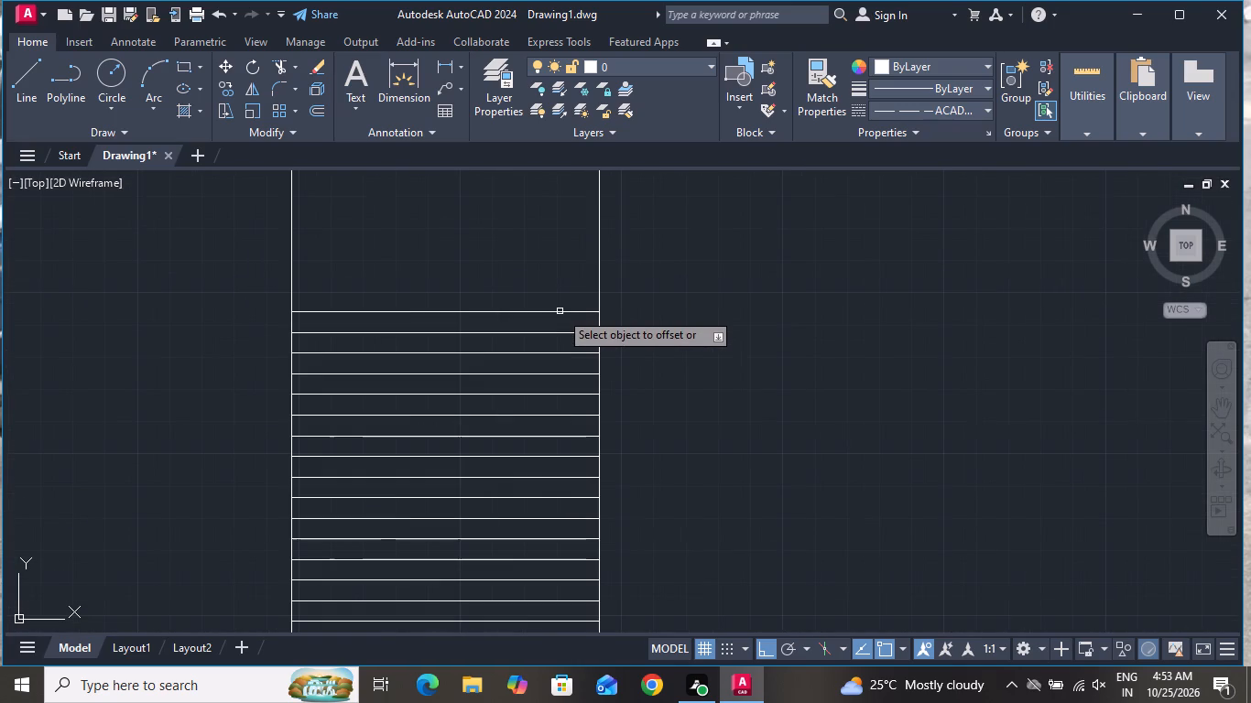
left_click(560, 311)
left_click(563, 296)
left_click(563, 293)
left_click(563, 275)
left_click(563, 271)
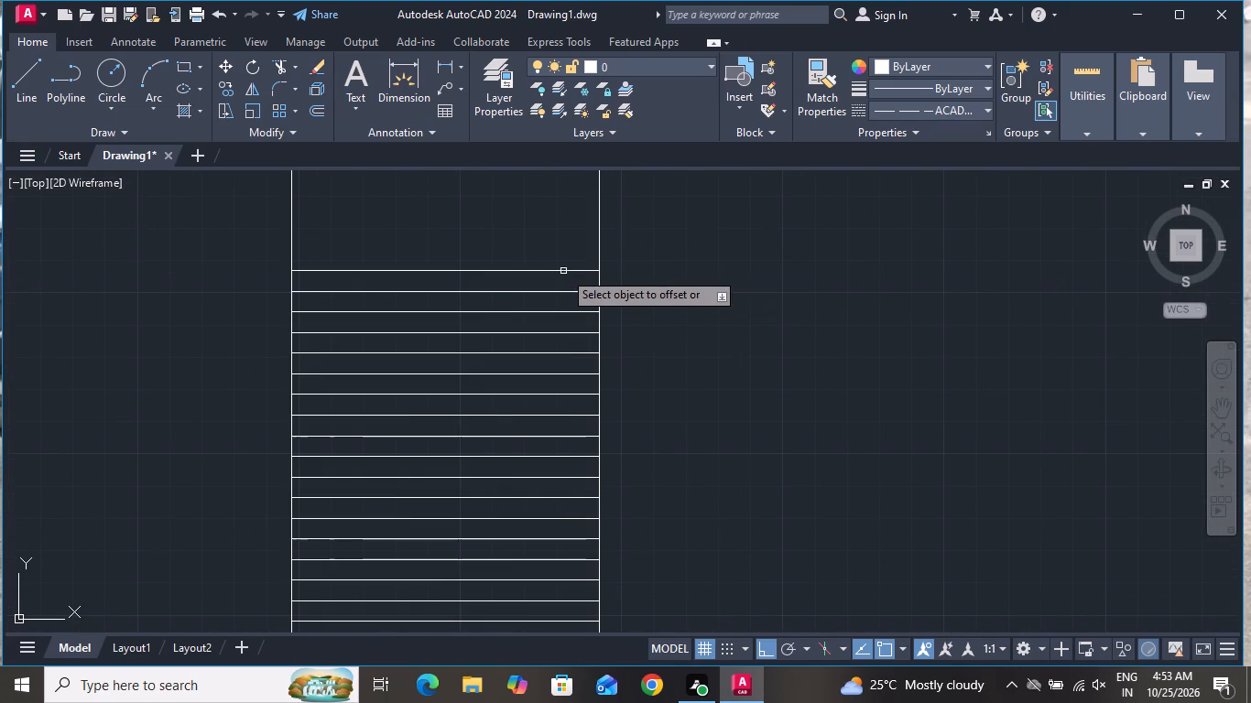
left_click(561, 256)
left_click(561, 252)
left_click(561, 236)
left_click(561, 228)
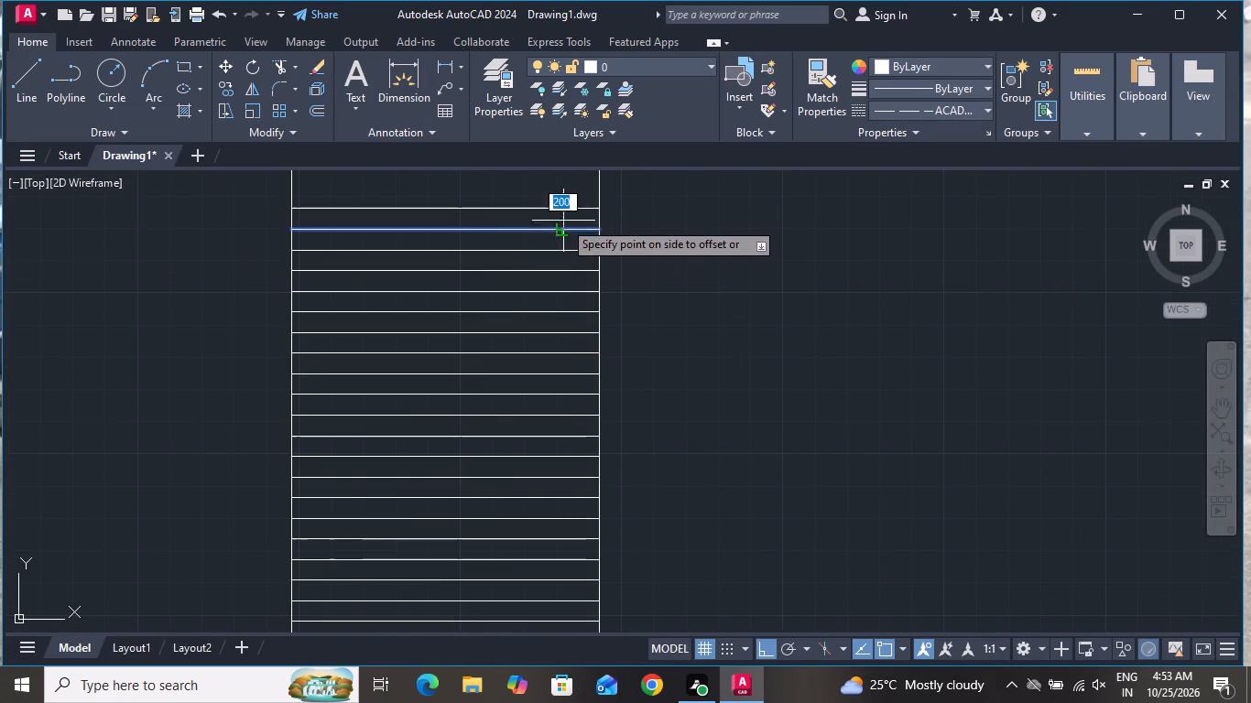
left_click(563, 218)
left_click(566, 210)
left_click(566, 201)
Offset four more cladding lines upward at 200 spacing into the blank upper part of the chimney.
scroll(571, 259, "down", 4)
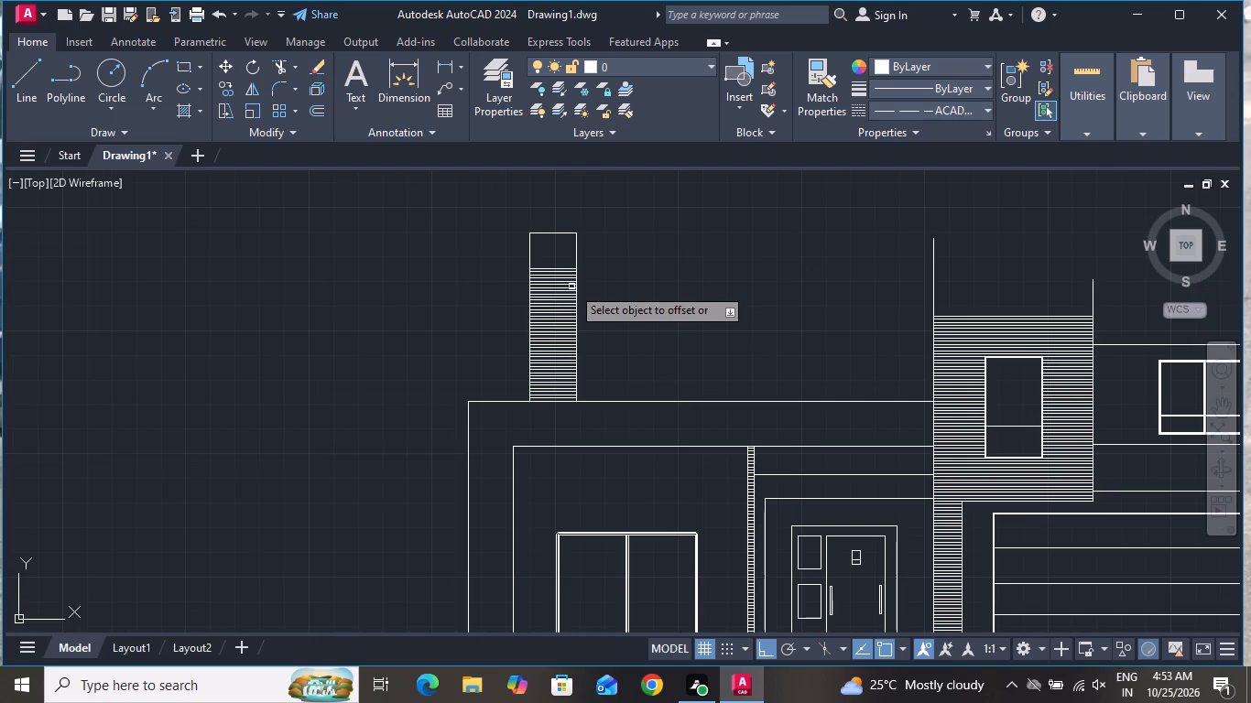
scroll(568, 261, "up", 4)
left_click(560, 308)
left_click(563, 286)
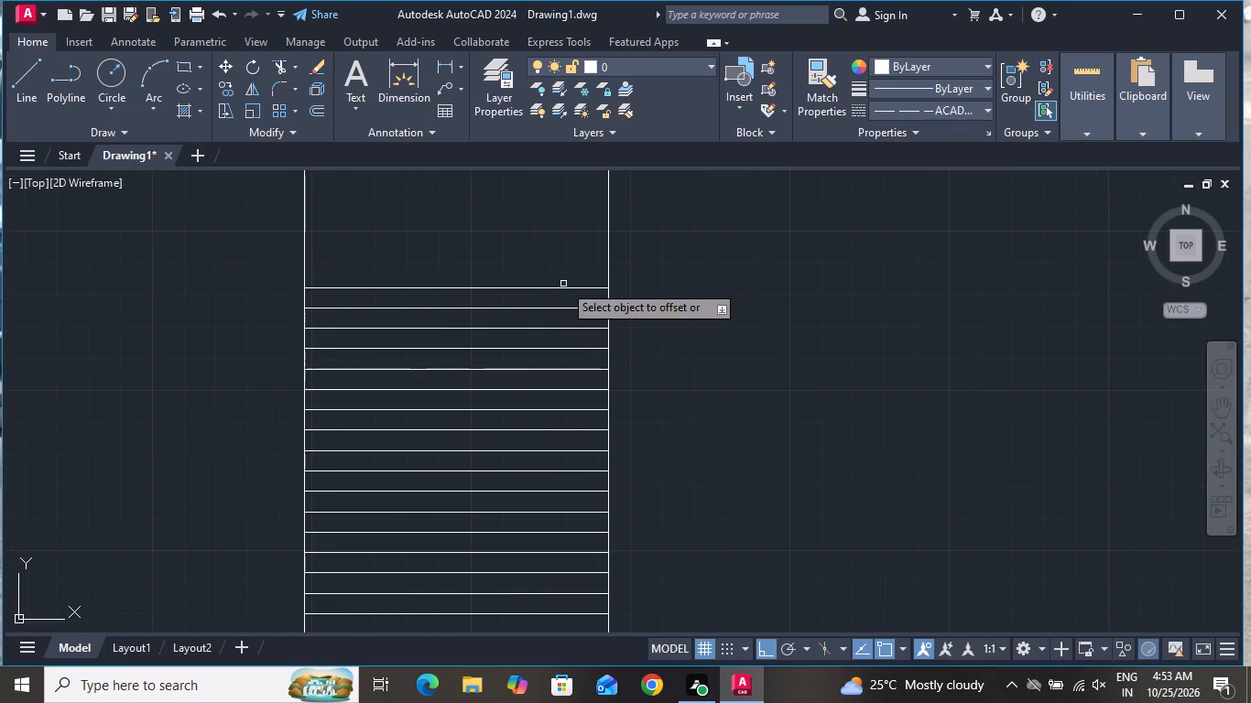
left_click(563, 286)
left_click(563, 265)
left_click(563, 265)
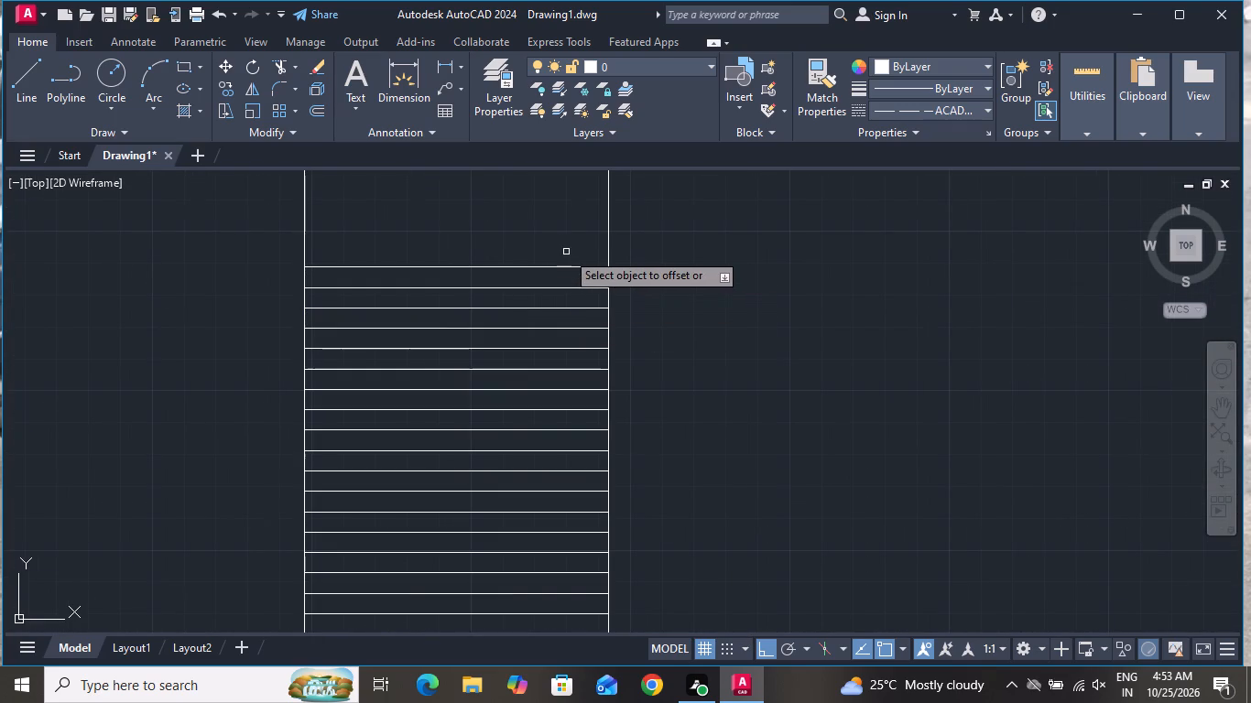
left_click(565, 267)
left_click(563, 248)
left_click(563, 248)
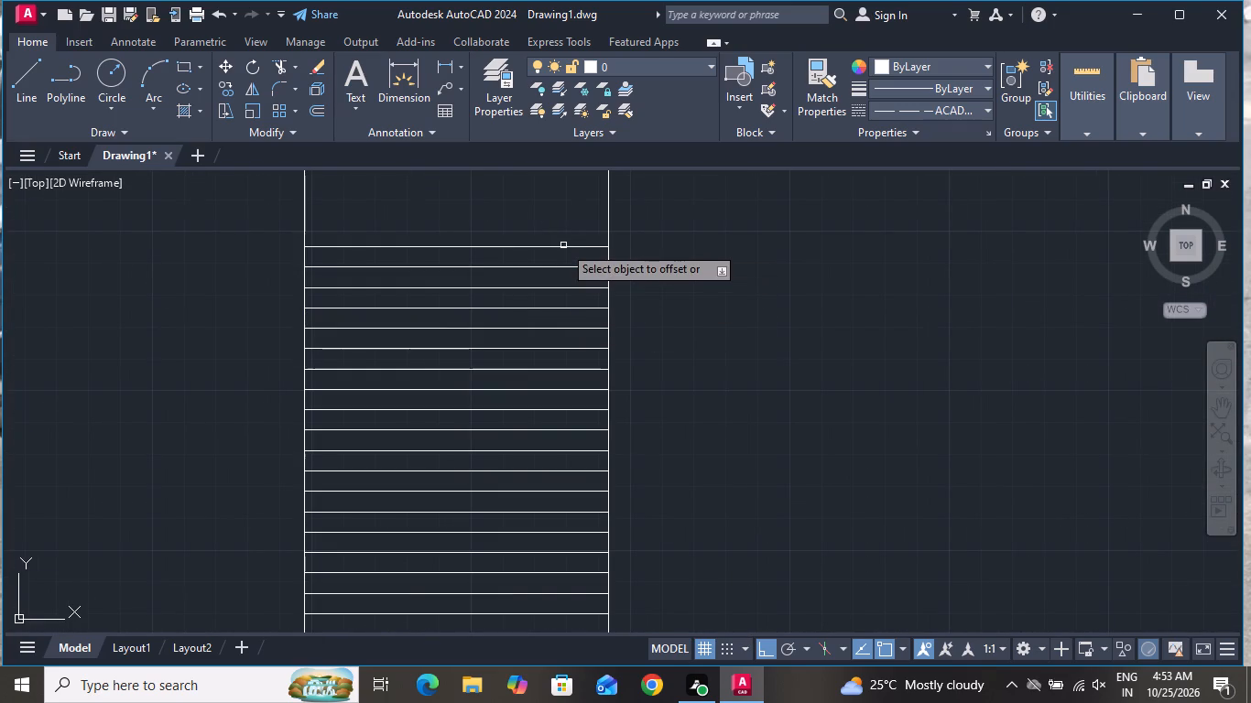
left_click(563, 245)
left_click(566, 222)
Complete the chimney cladding with six more upward offsets of 200, ending just below its top edge, and end the Offset command.
scroll(569, 289, "down", 3)
scroll(562, 267, "up", 2)
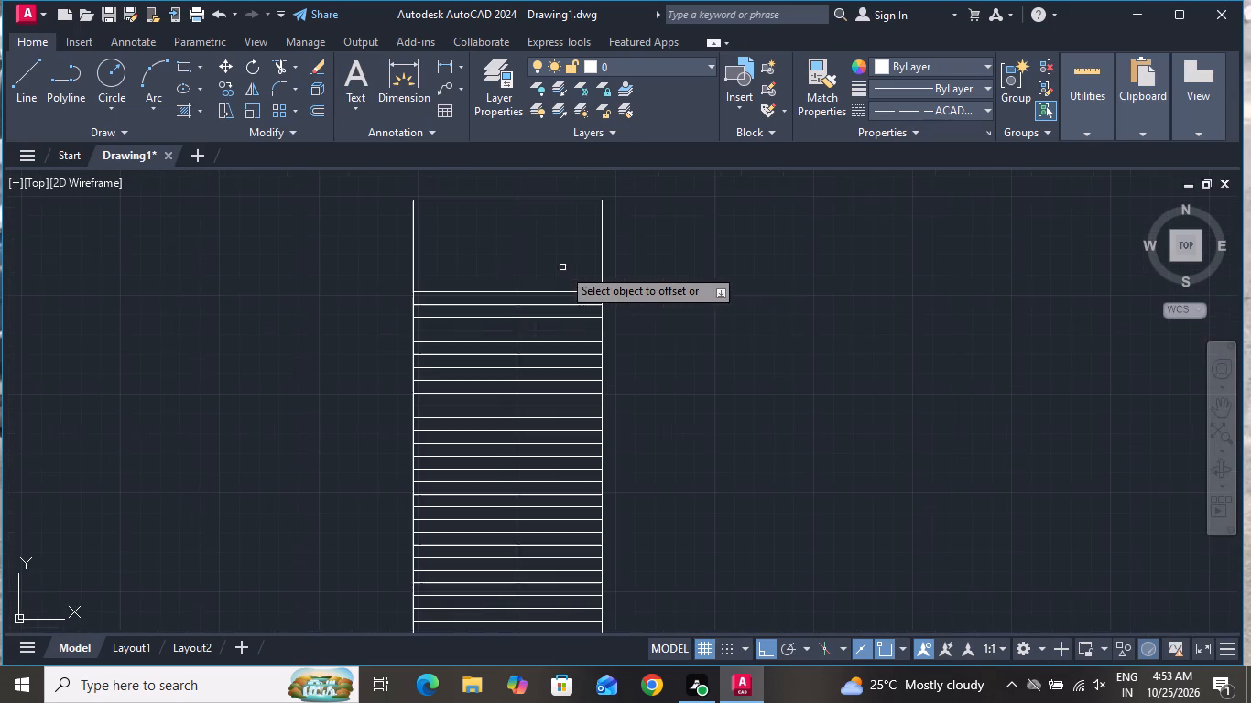
left_click(547, 295)
left_click(547, 288)
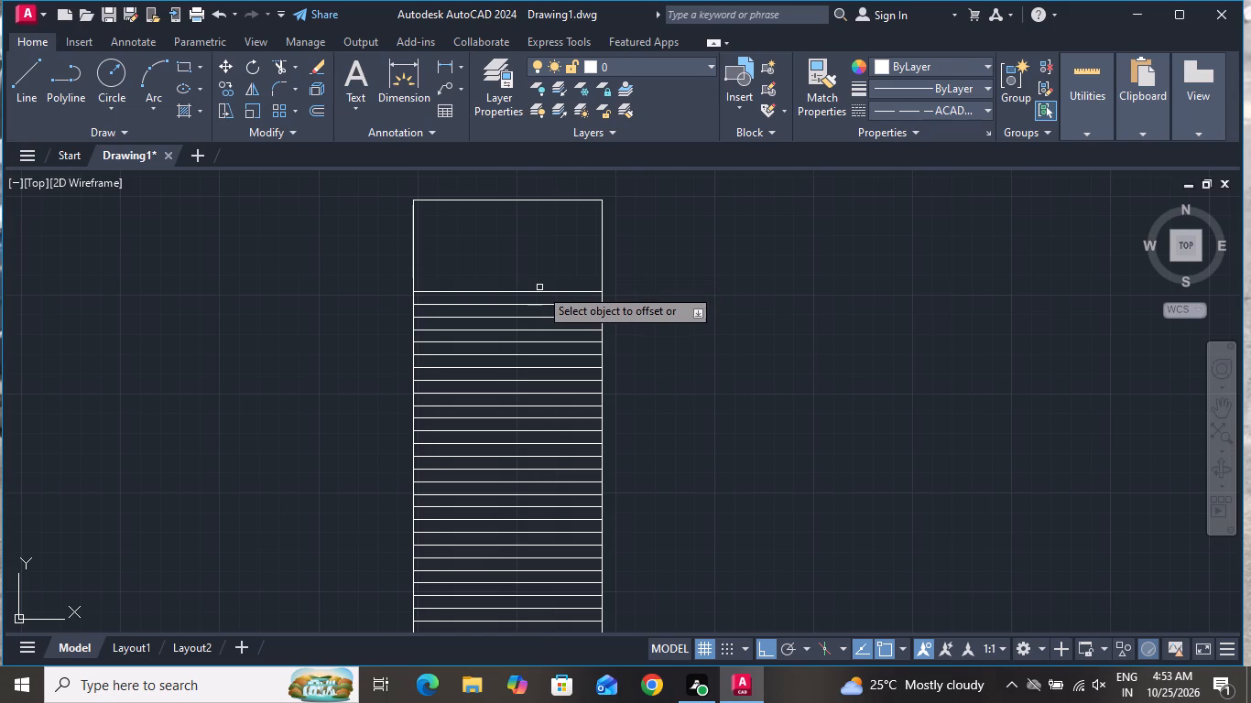
left_click(539, 294)
left_click(549, 269)
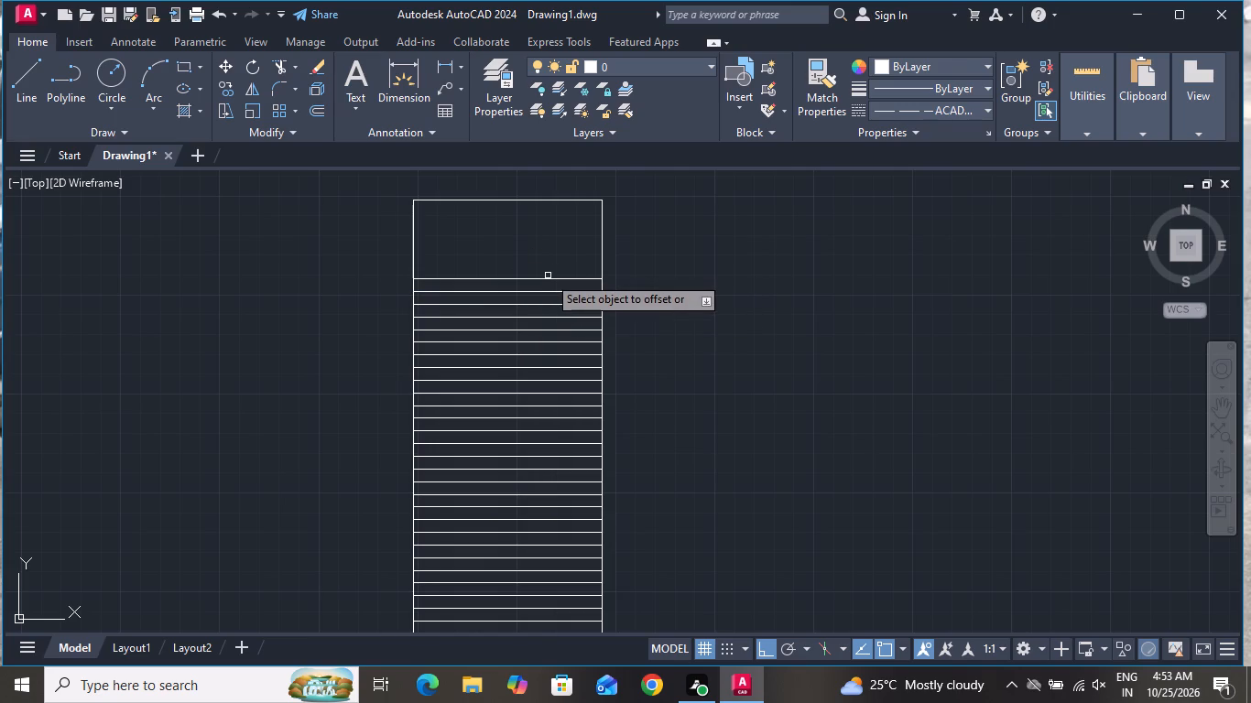
left_click(546, 278)
left_click(549, 256)
left_click(543, 266)
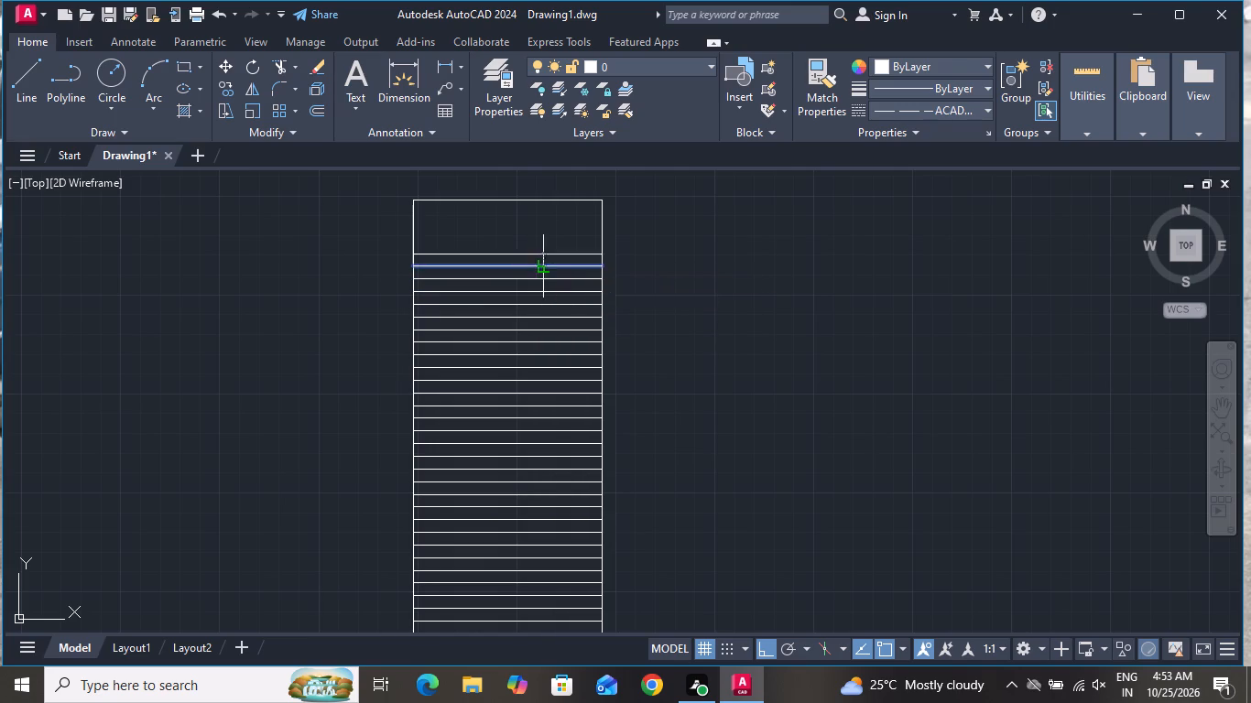
left_click(545, 251)
left_click(545, 253)
left_click(545, 241)
left_click(545, 241)
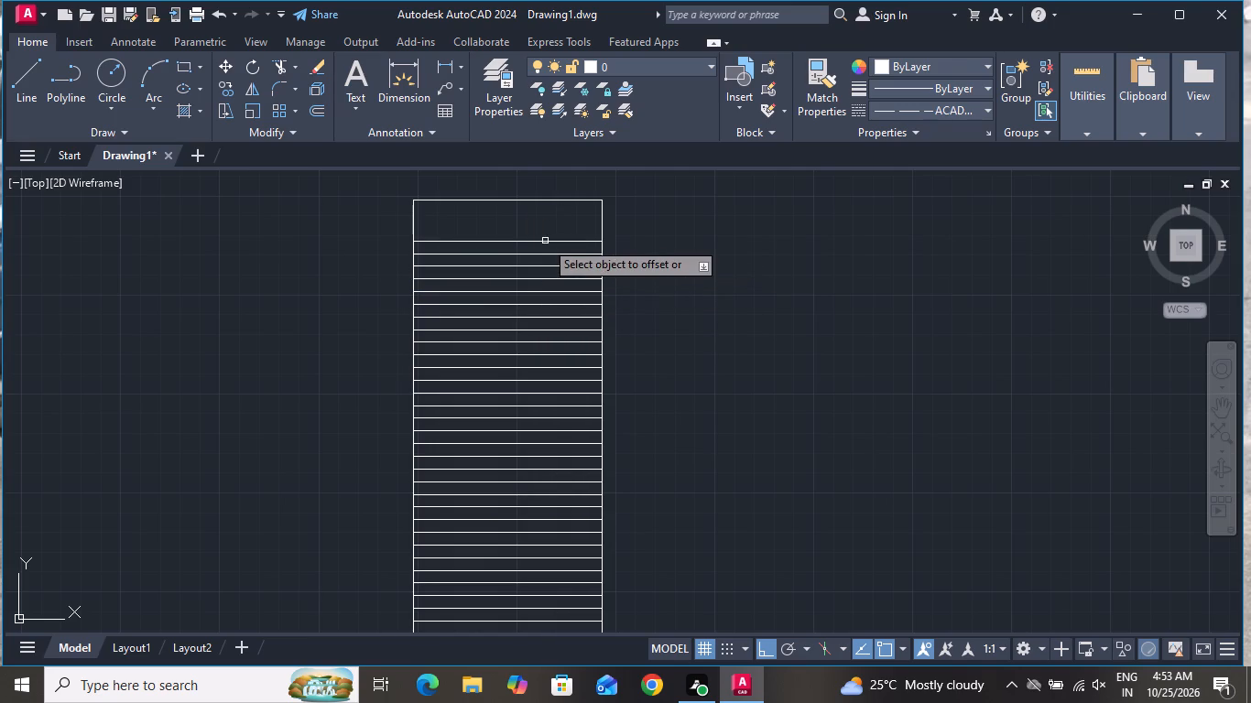
left_click(545, 241)
left_click(549, 222)
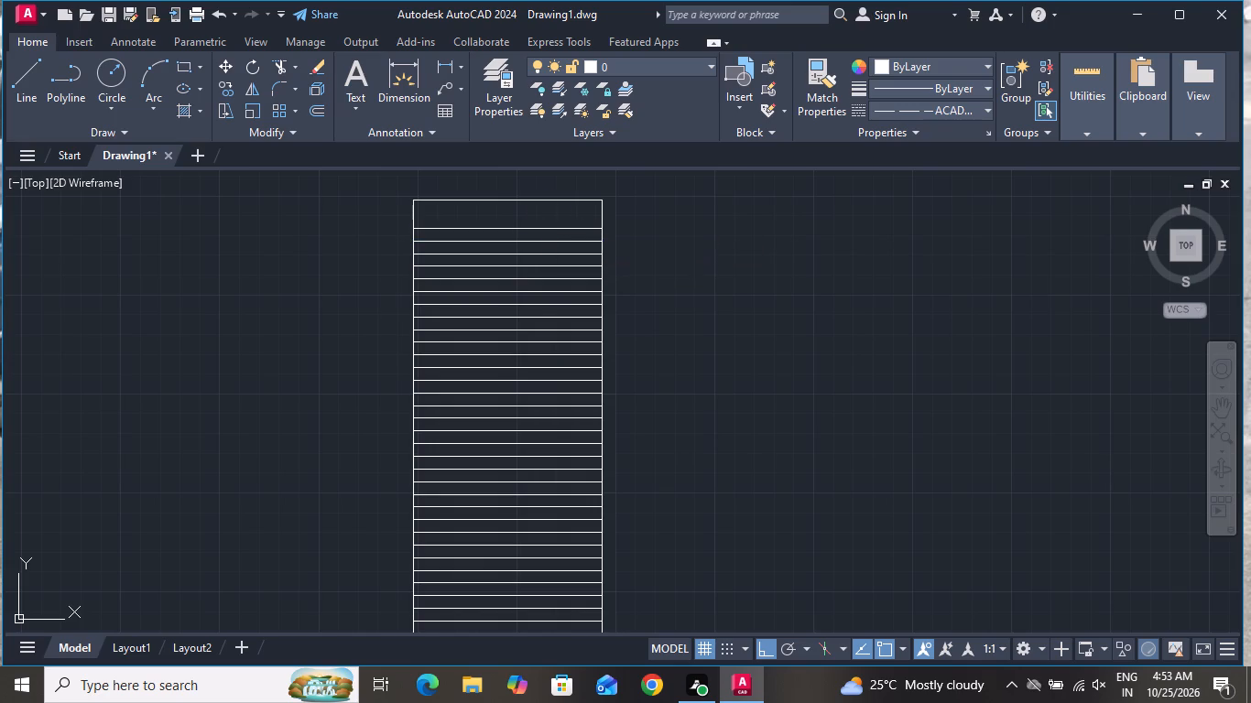
left_click(547, 230)
left_click(551, 216)
right_click(609, 238)
left_click(625, 262)
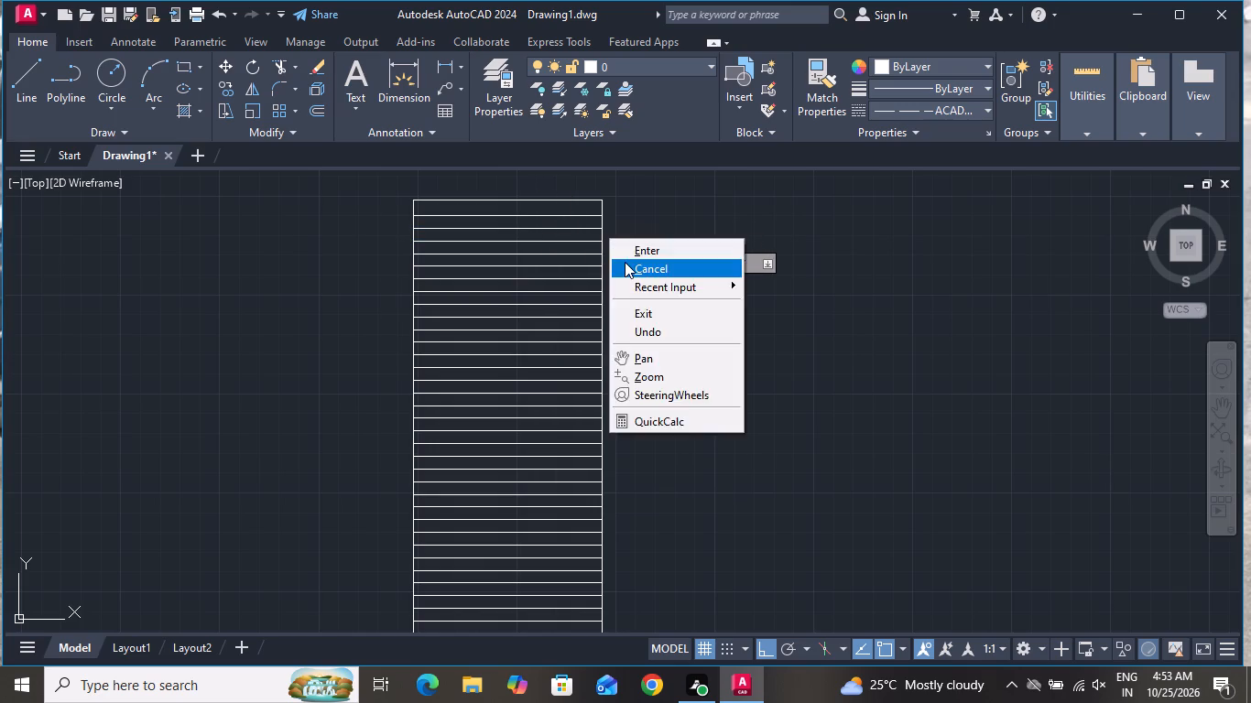
Draw a vertical line about 10628 long inside the chimney, slightly left of its centre, from its top edge down to the roof line.
scroll(638, 271, "down", 4)
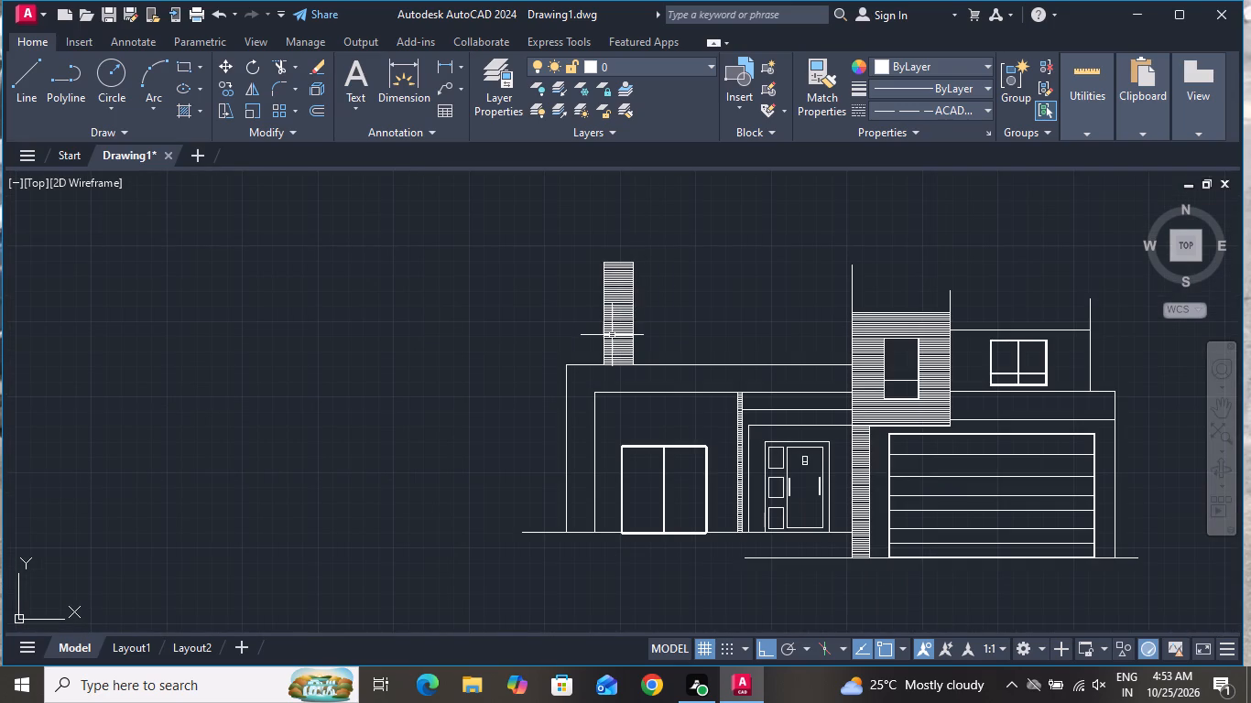
scroll(615, 352, "down", 1)
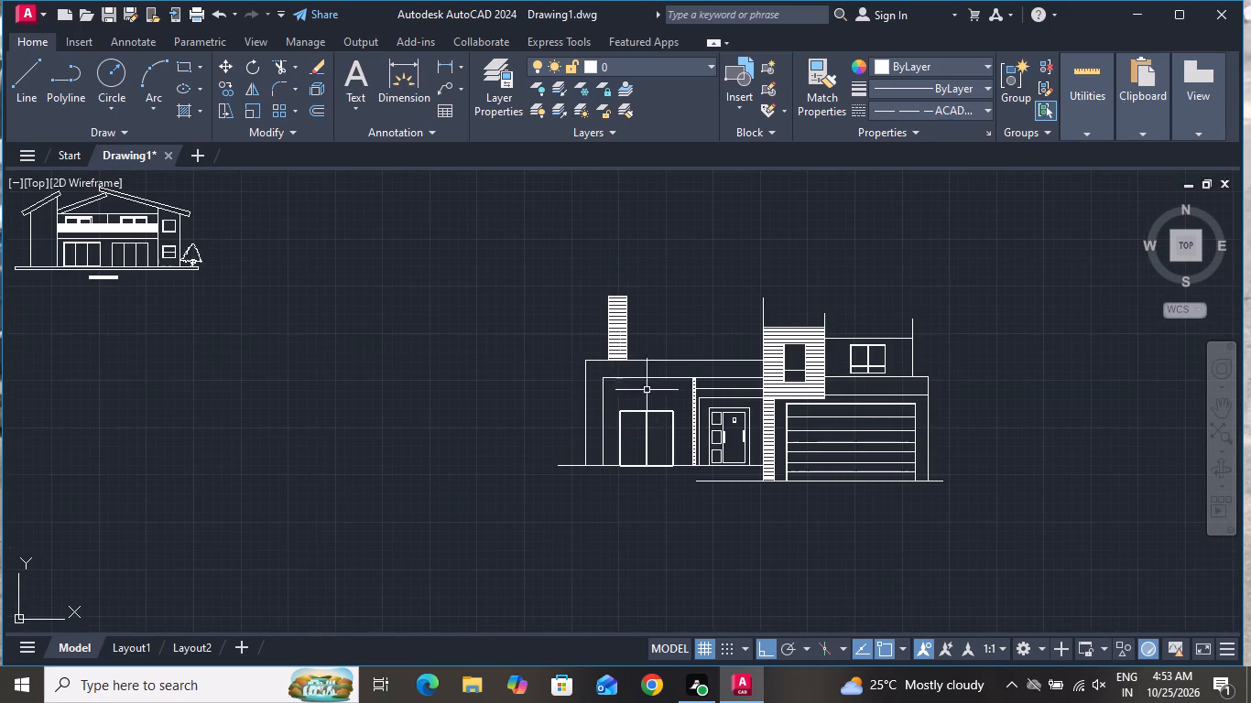
scroll(627, 308, "up", 4)
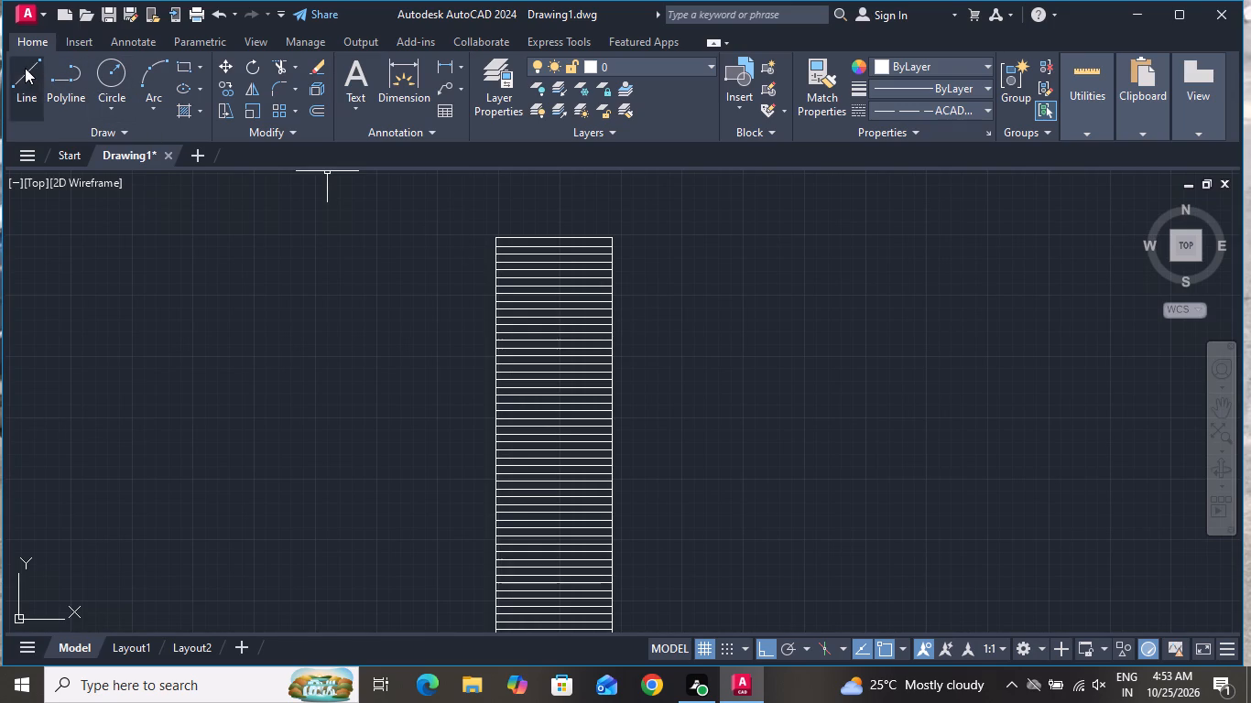
left_click(25, 68)
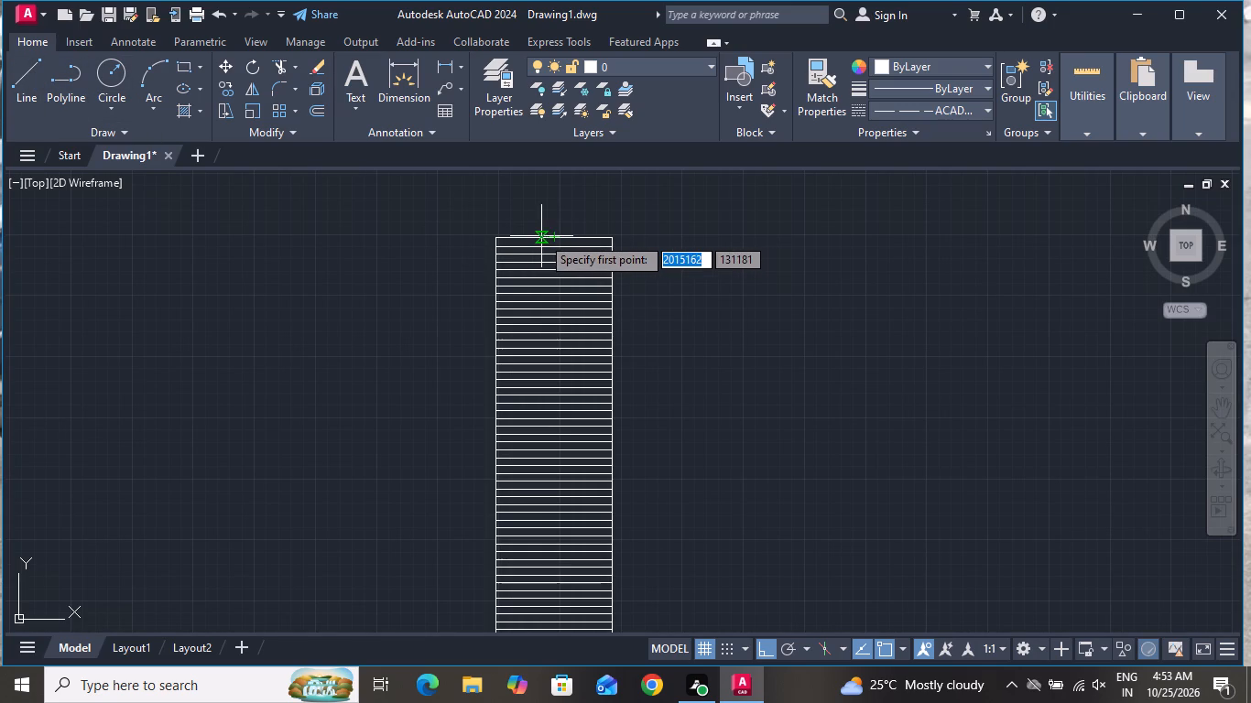
left_click(543, 238)
scroll(553, 286, "down", 4)
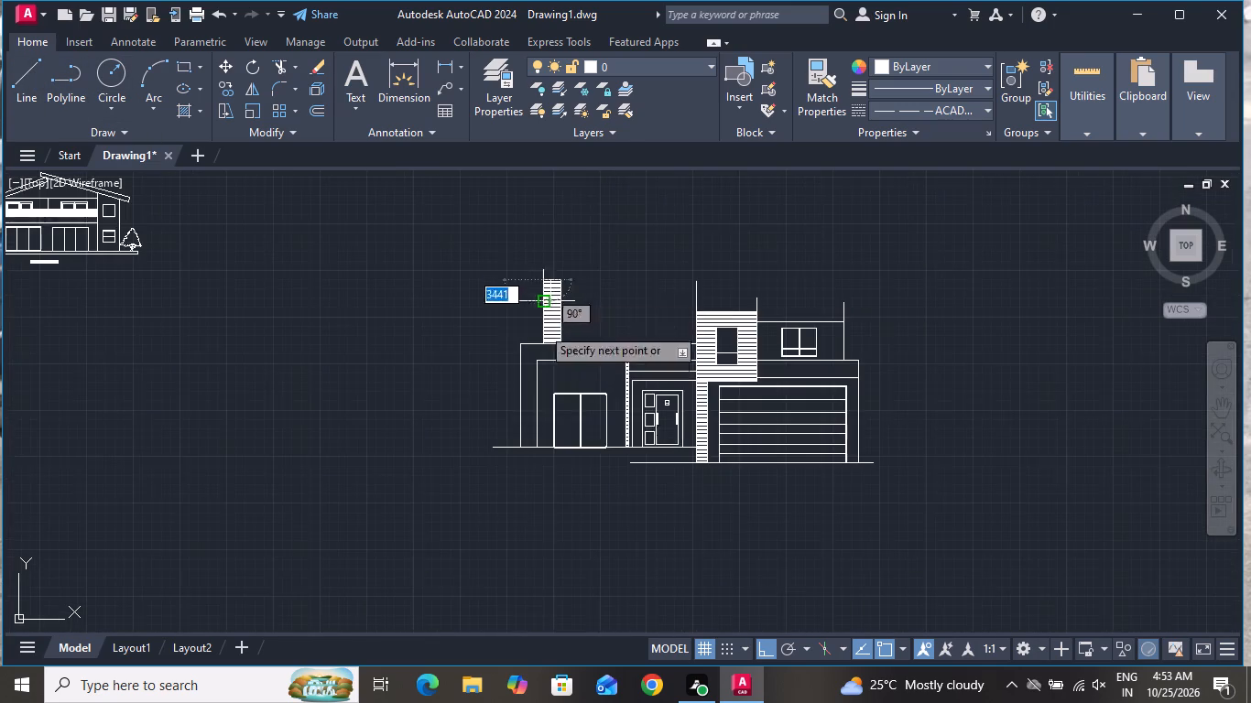
scroll(542, 330, "up", 5)
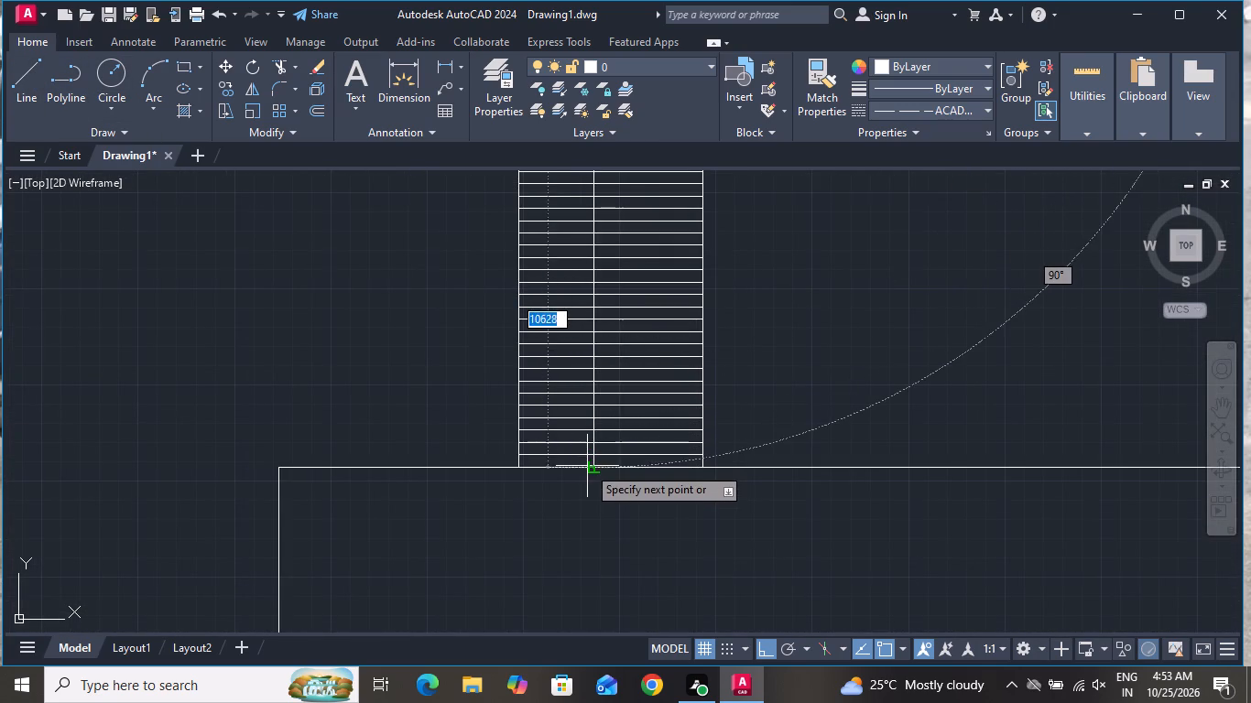
left_click(593, 468)
right_click(591, 469)
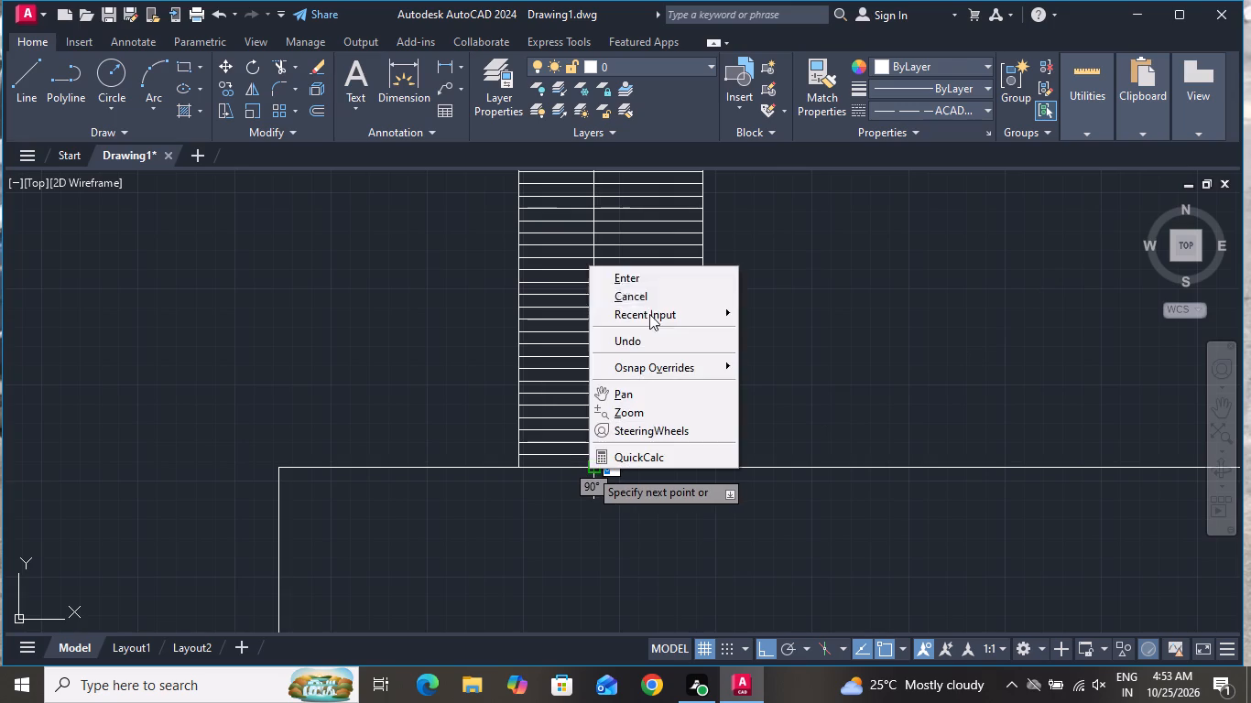
left_click(647, 290)
Trim away the chimney's cladding lines, top edge and outer side line on the right of the new vertical line.
scroll(654, 374, "down", 4)
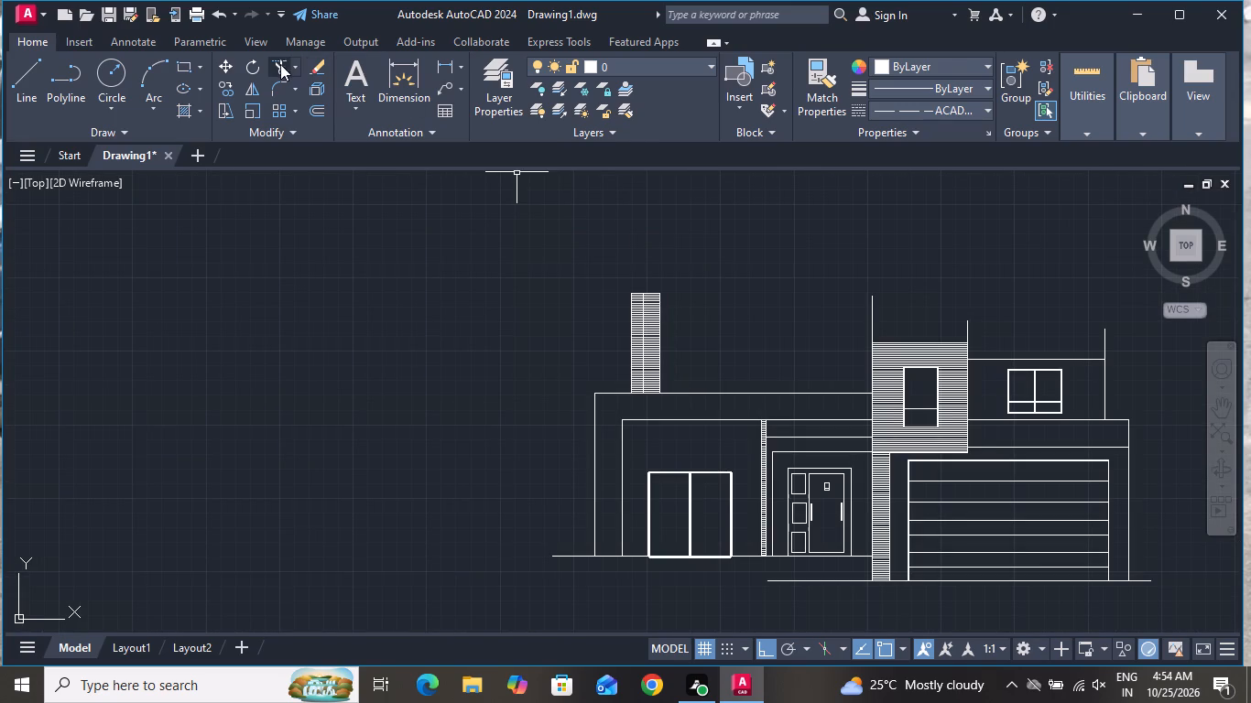
left_click(282, 64)
left_click(654, 282)
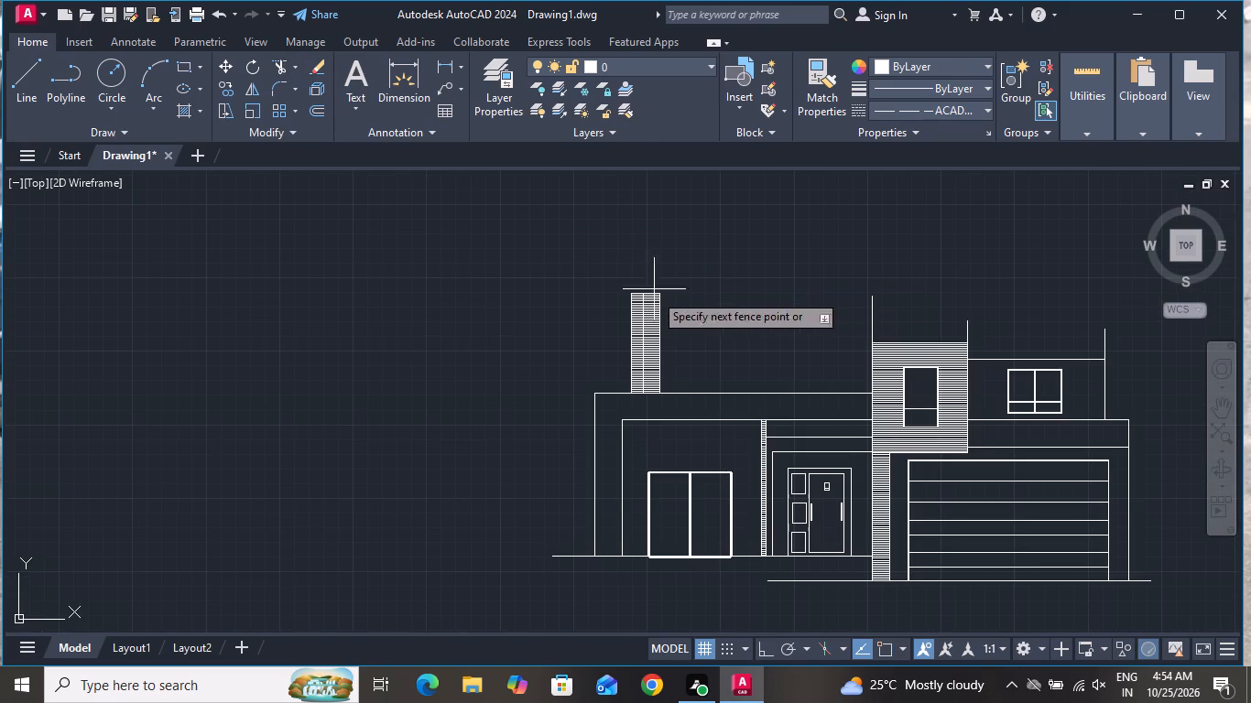
scroll(653, 391, "up", 3)
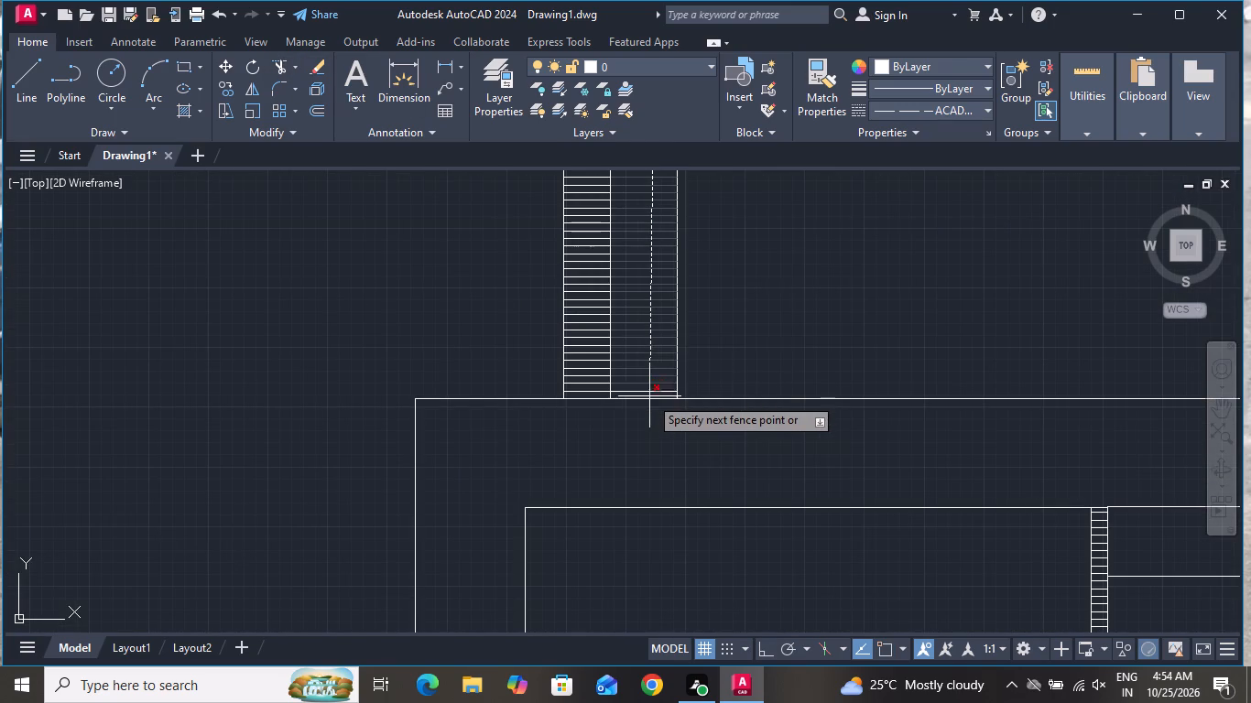
left_click(648, 396)
left_click(649, 366)
left_click(736, 302)
scroll(736, 331, "down", 2)
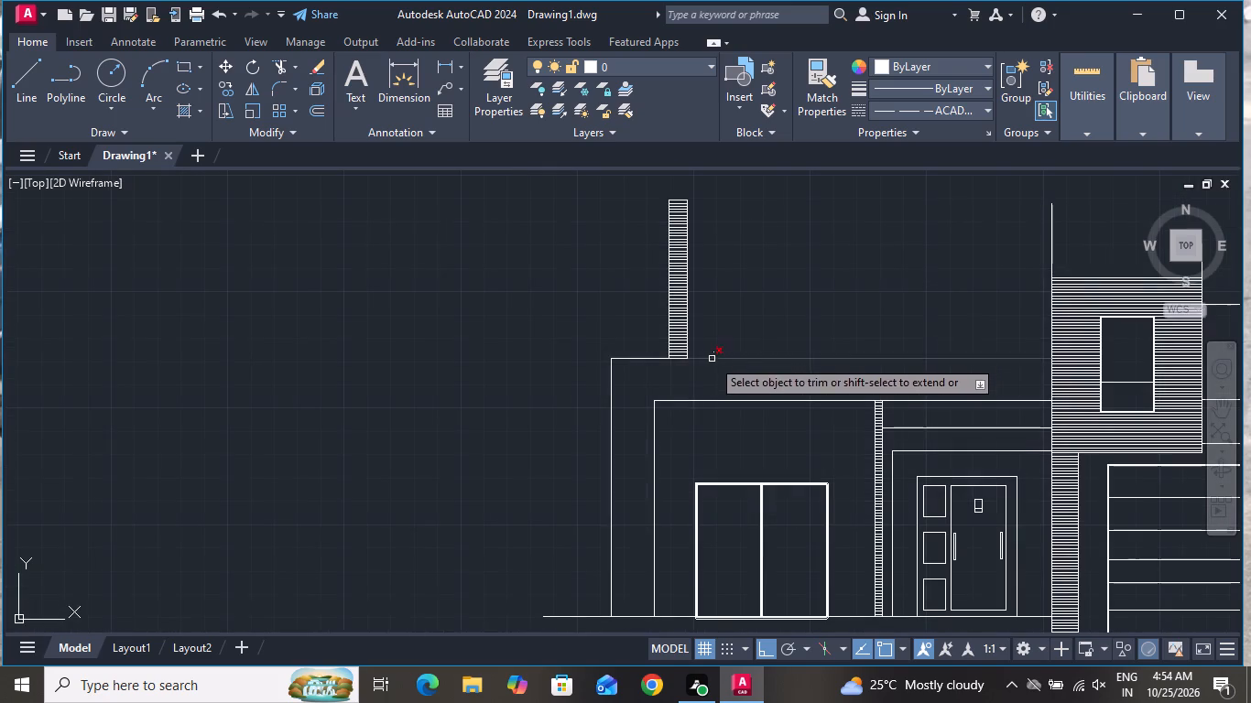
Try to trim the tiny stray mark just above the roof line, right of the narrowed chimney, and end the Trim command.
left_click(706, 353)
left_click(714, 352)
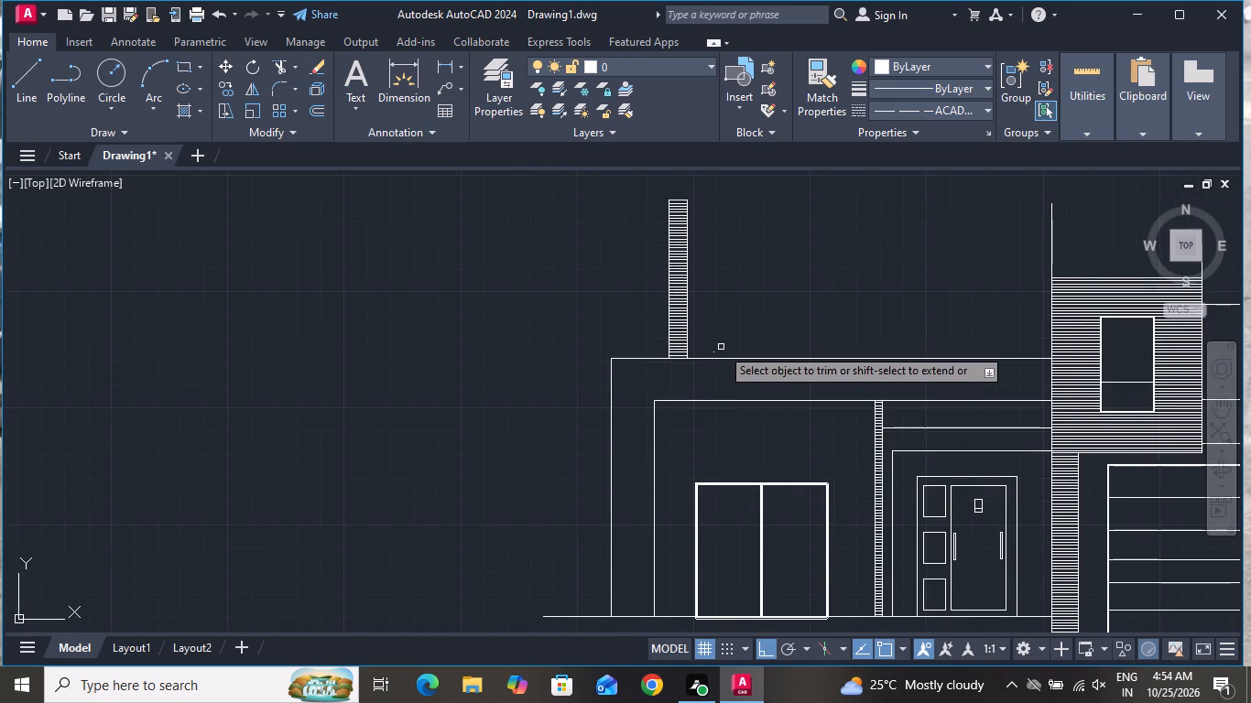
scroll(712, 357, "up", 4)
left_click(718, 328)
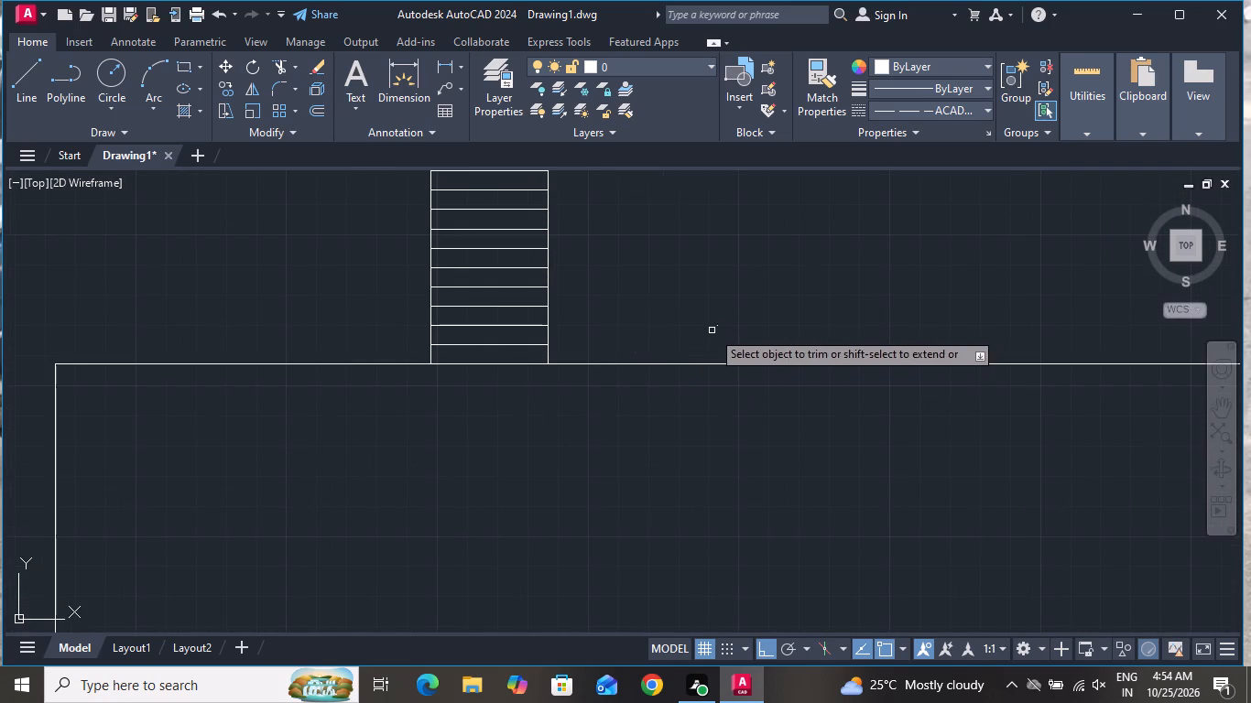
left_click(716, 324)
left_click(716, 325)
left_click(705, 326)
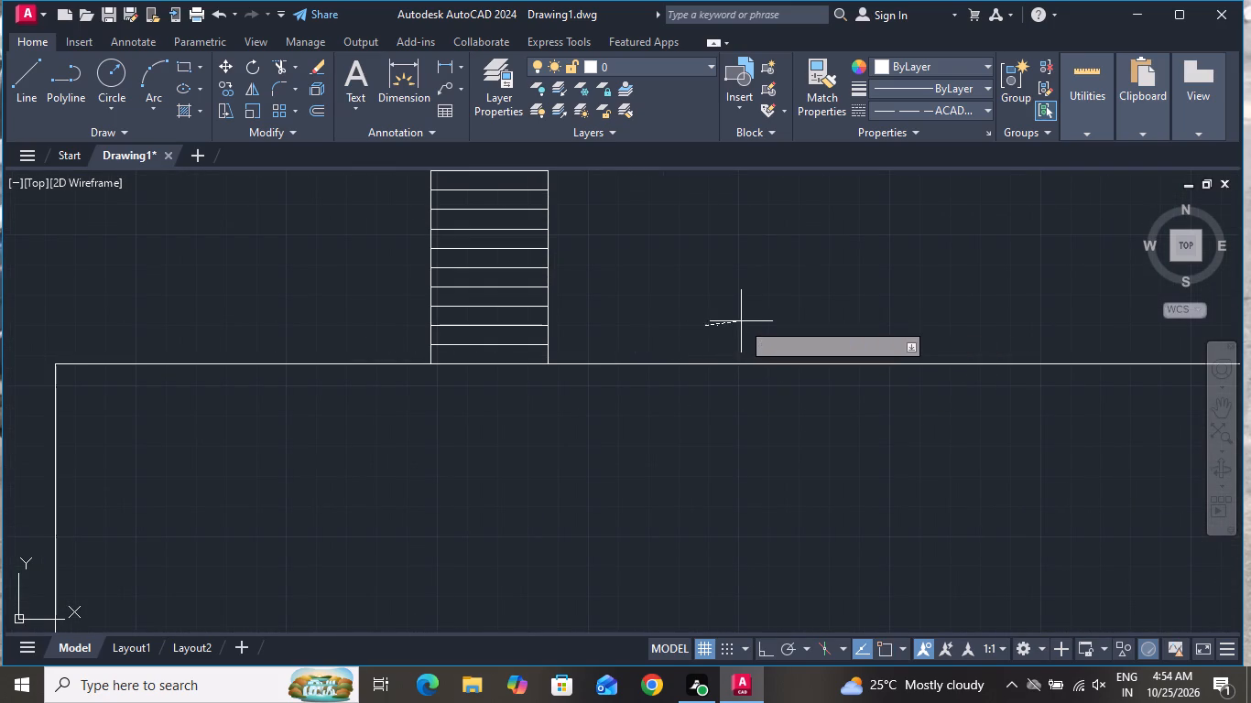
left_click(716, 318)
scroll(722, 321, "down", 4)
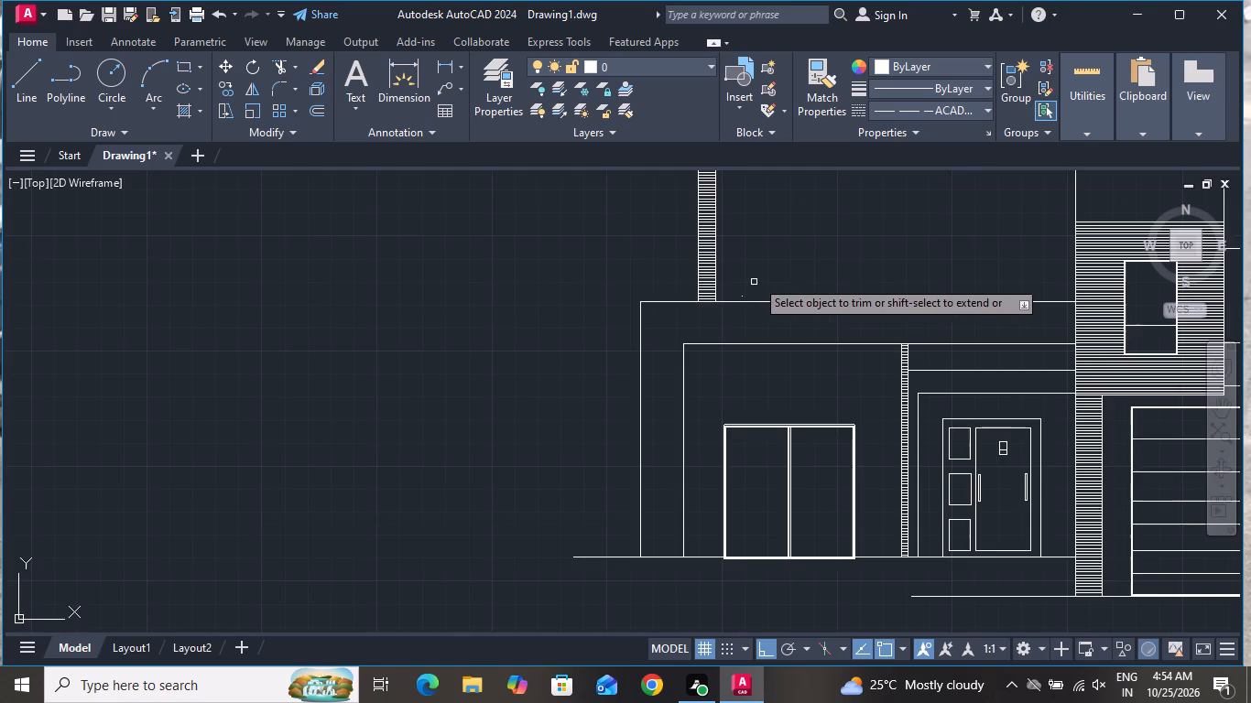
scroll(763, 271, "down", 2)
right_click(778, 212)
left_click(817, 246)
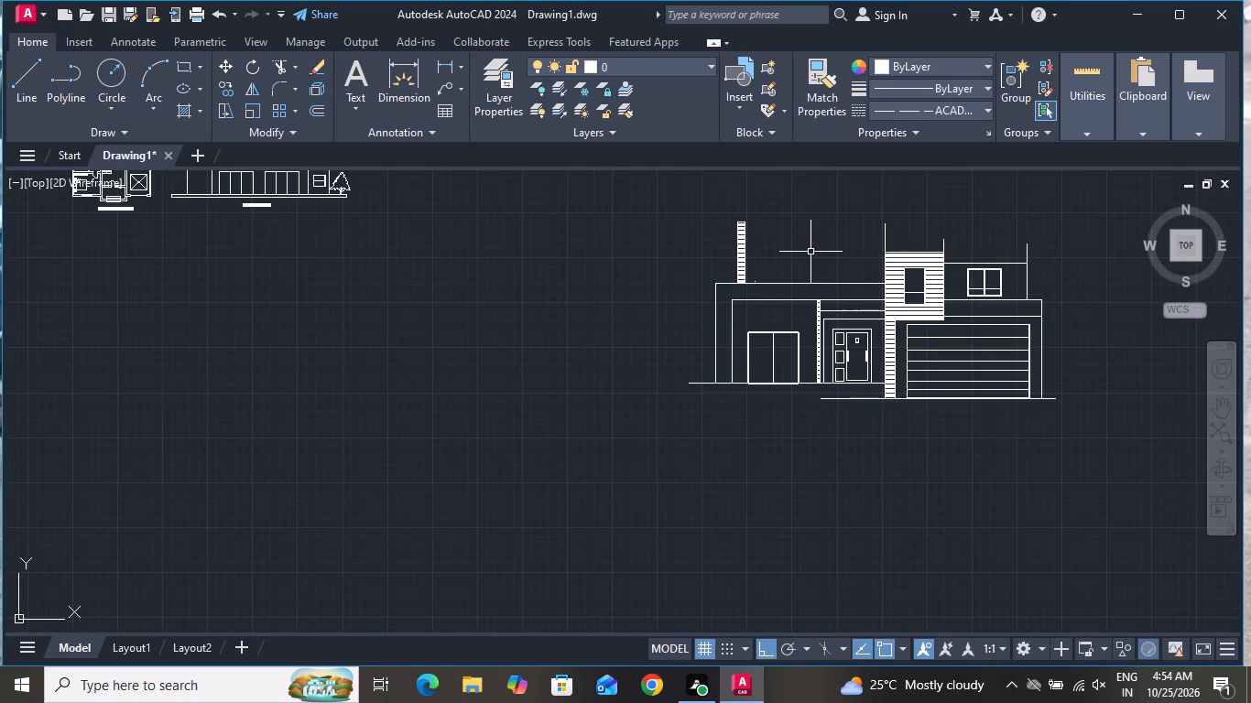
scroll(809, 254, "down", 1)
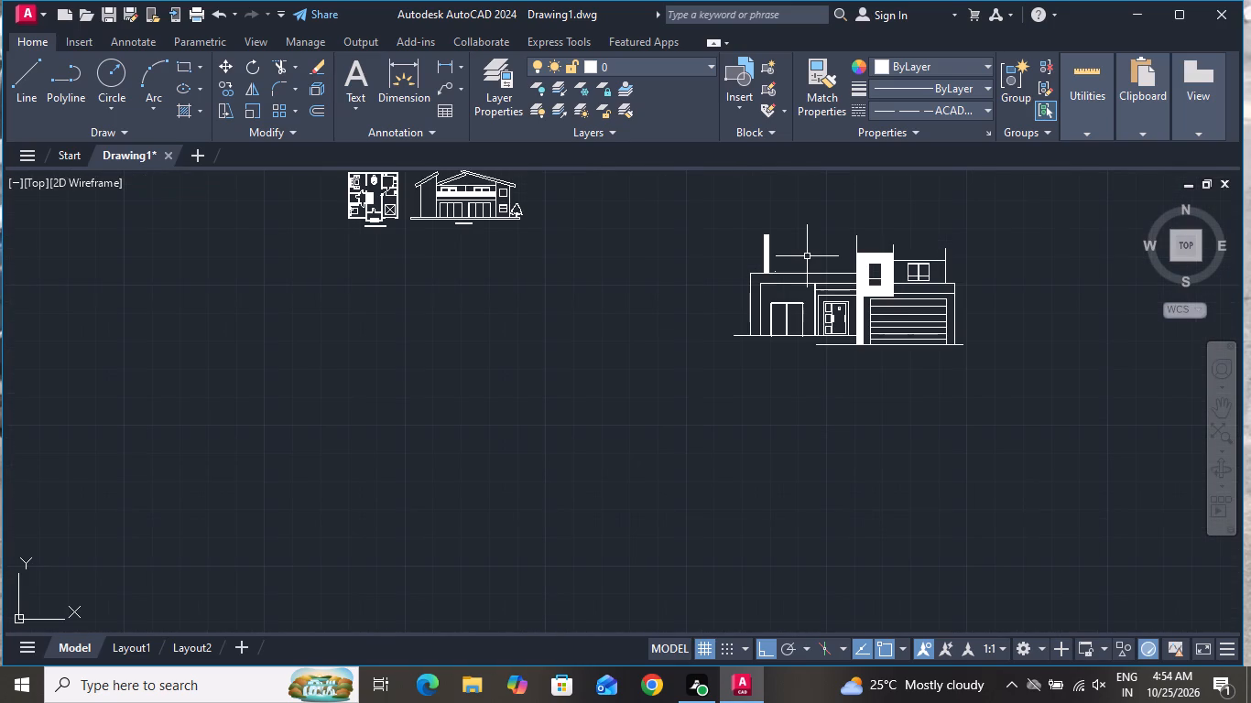
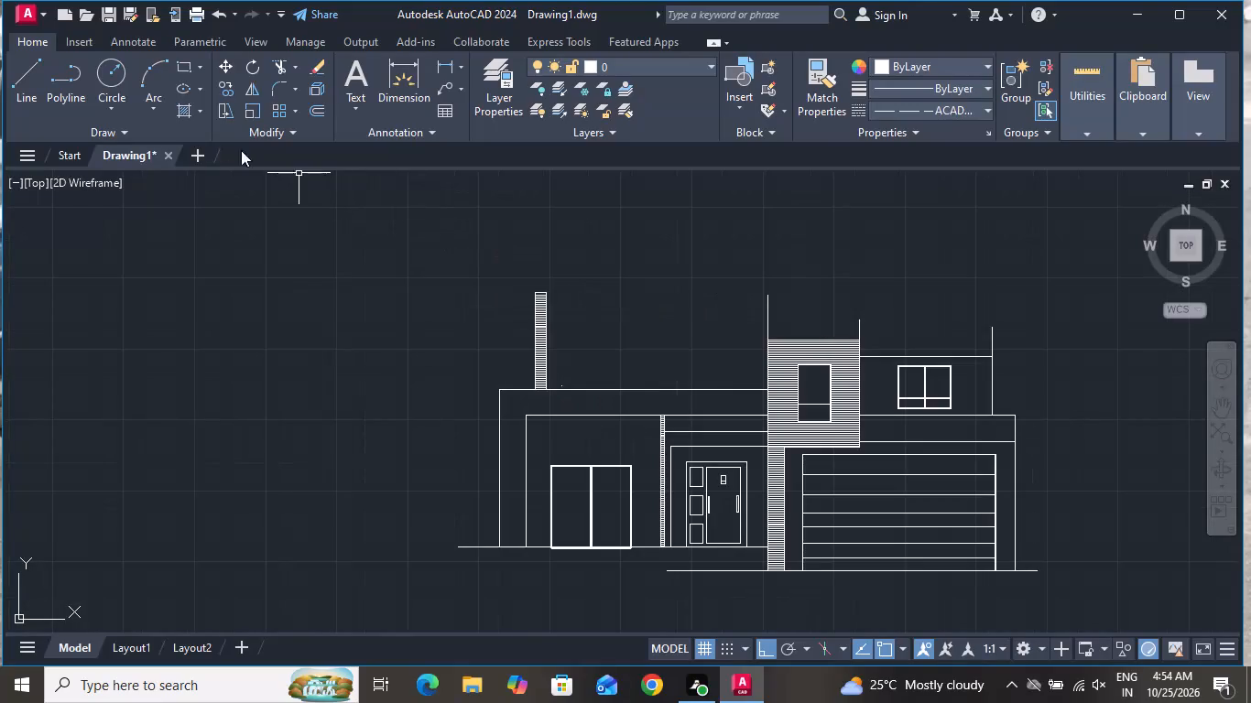
Draw a vertical line about 3500 high from the roof line's left end, continuing with a horizontal line across to the clad tower.
left_click(21, 70)
scroll(499, 384, "up", 2)
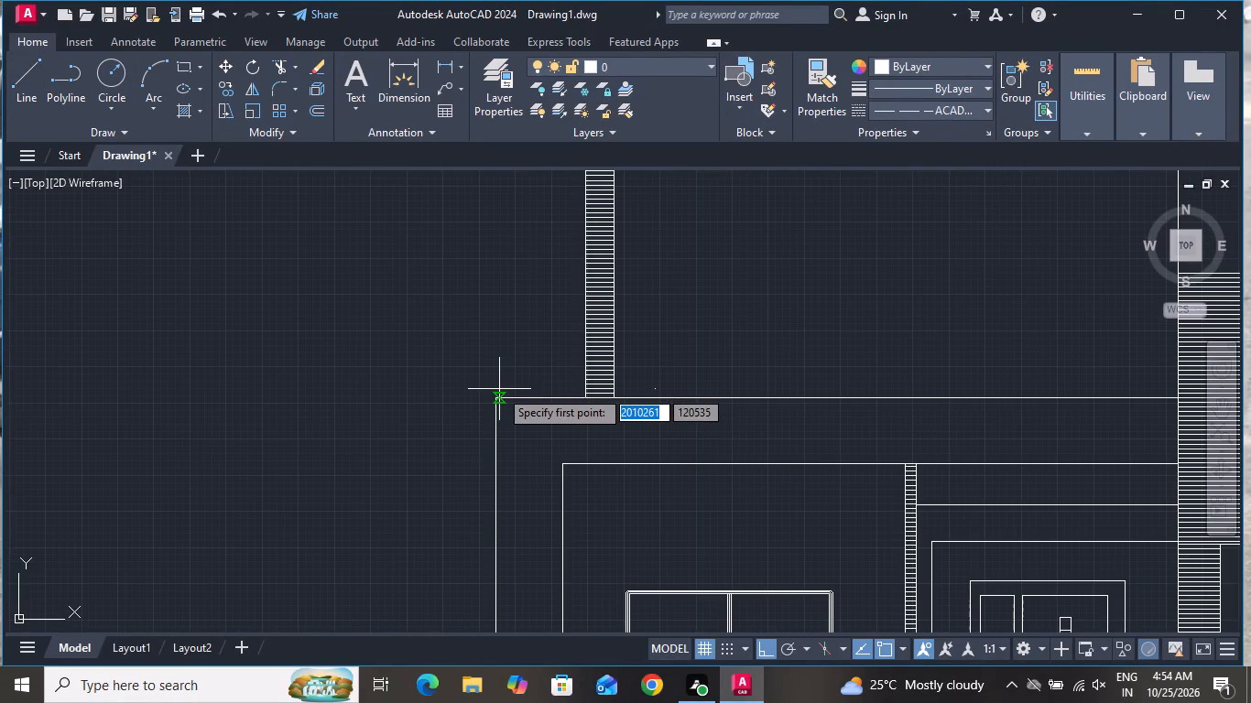
scroll(506, 401, "up", 1)
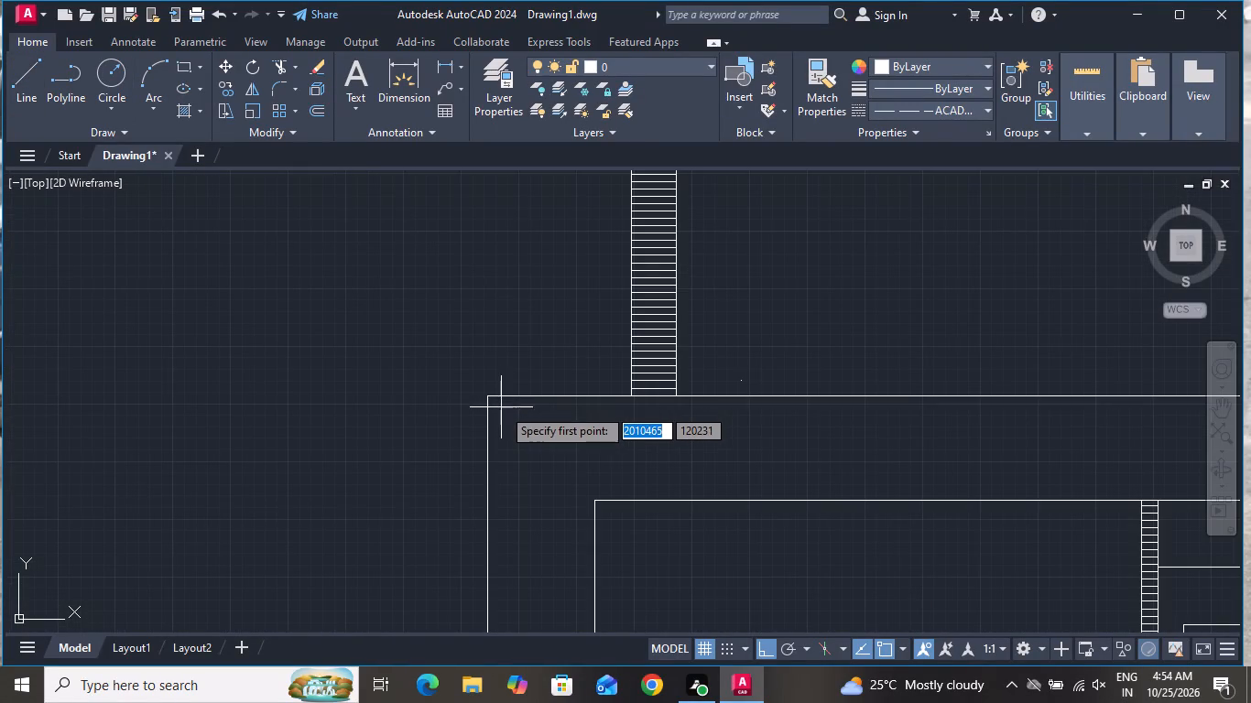
left_click(498, 396)
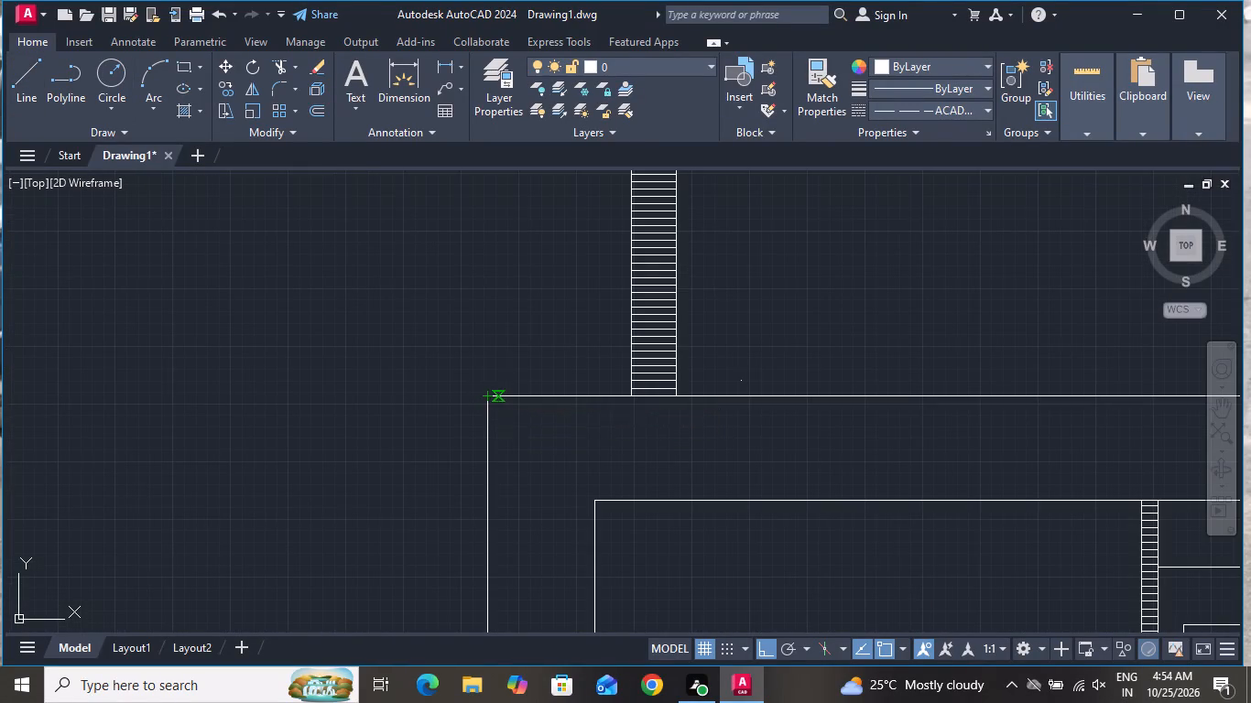
scroll(506, 267, "down", 3)
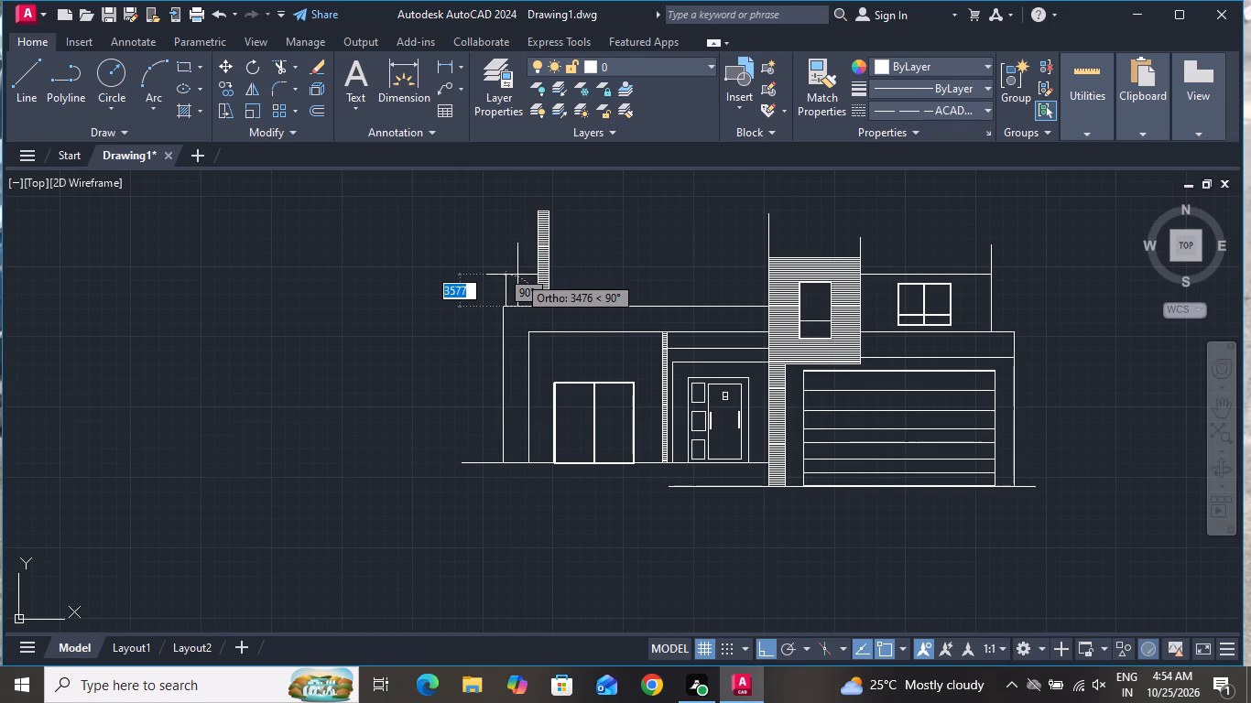
left_click(517, 275)
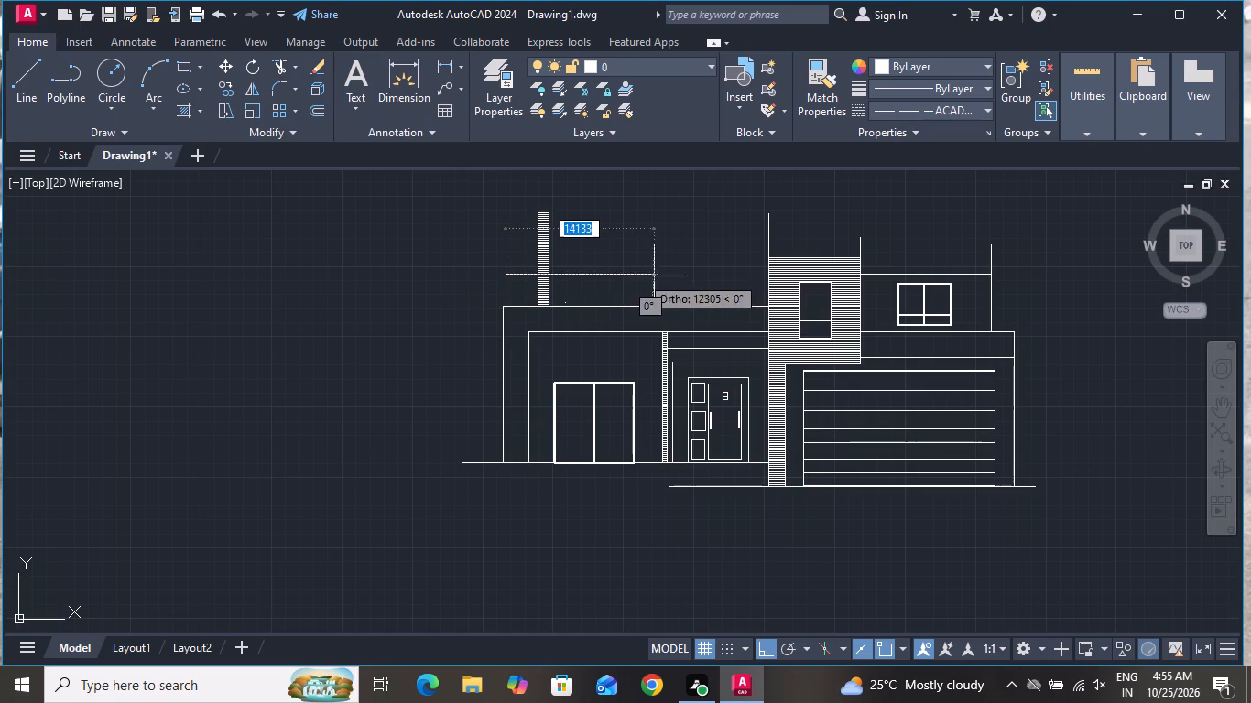
left_click(764, 273)
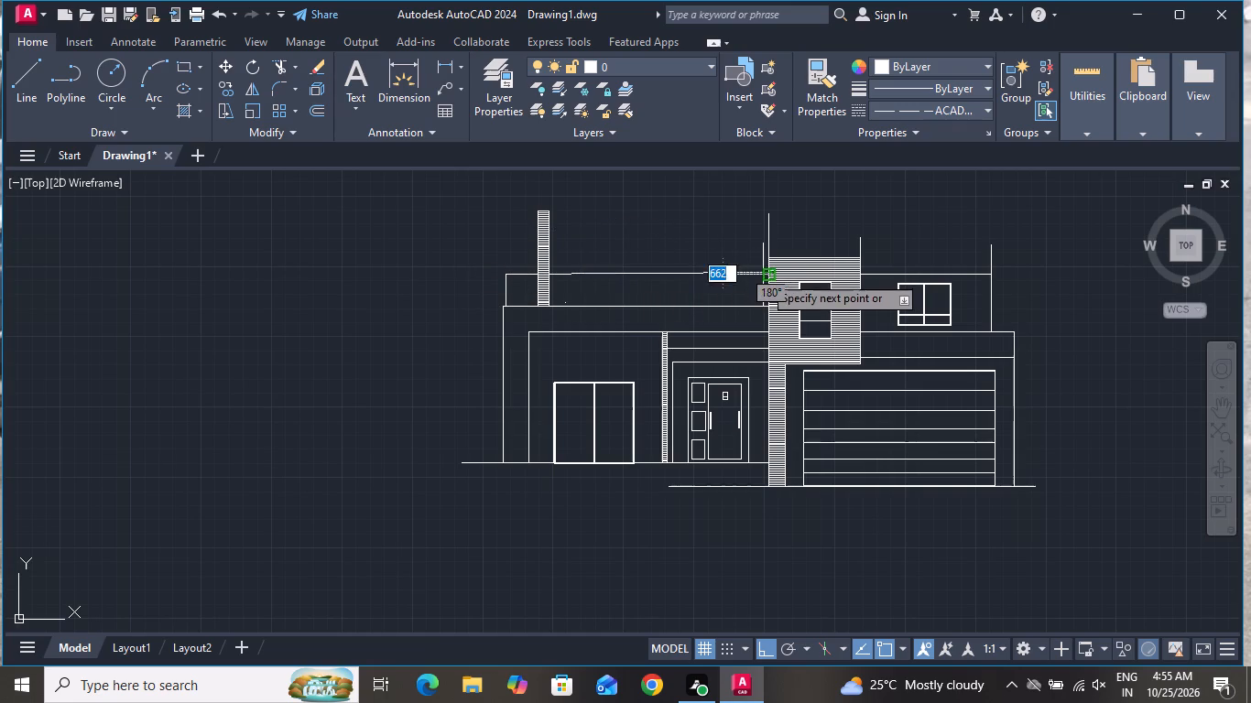
right_click(763, 275)
left_click(778, 307)
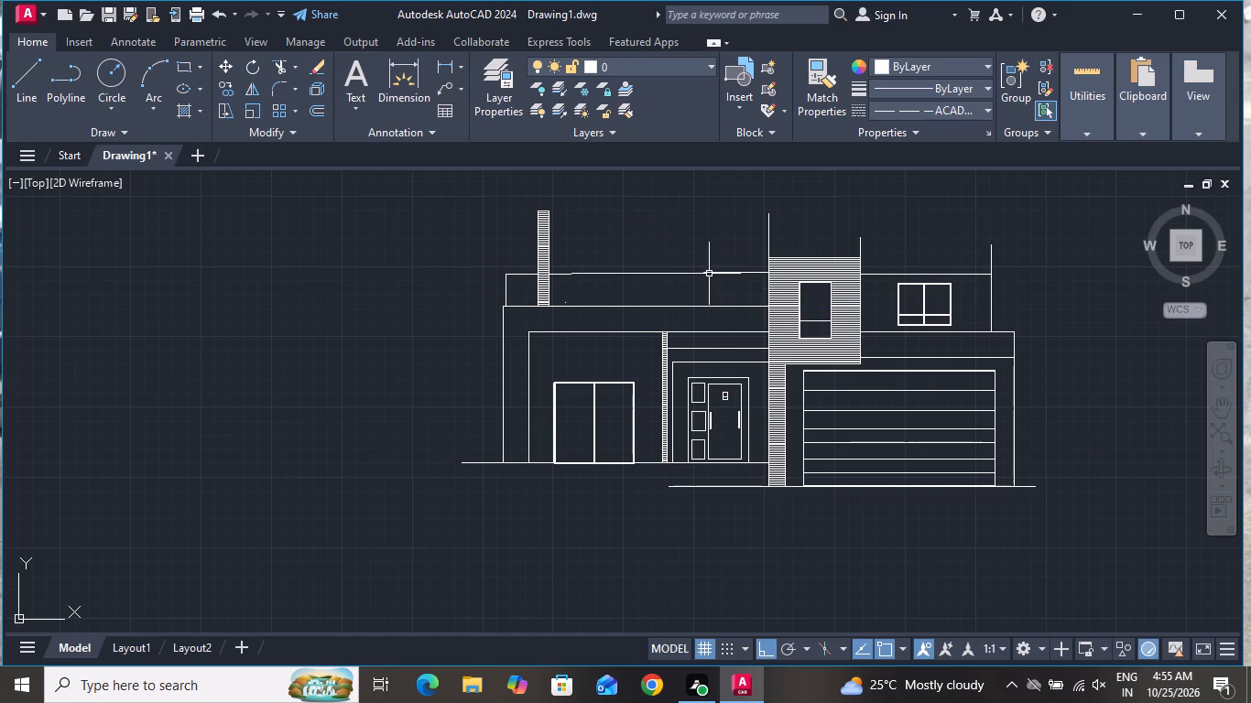
Delete the slightly sloping horizontal line between the new vertical line and the tower.
scroll(697, 276, "up", 3)
scroll(697, 276, "down", 1)
left_click(699, 262)
left_click(683, 294)
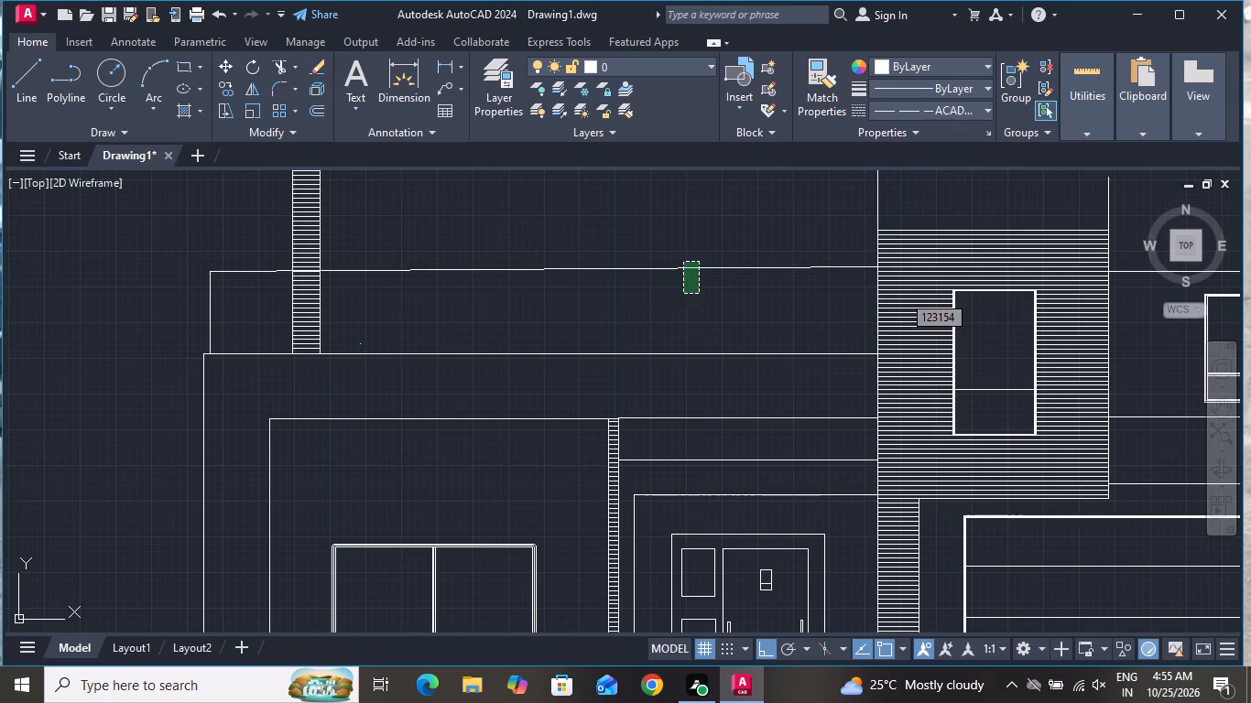
key("Delete")
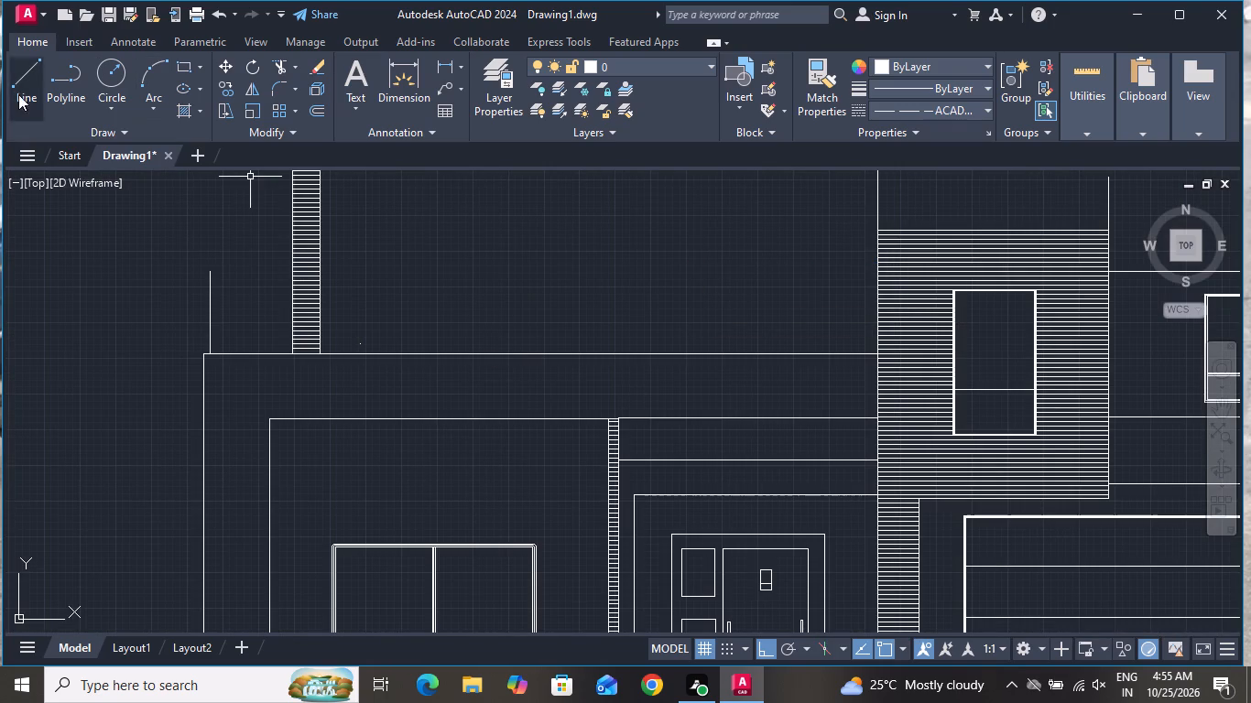
Draw a top rail from just left of the short vertical line, across the chimney, to the tower, about 29600 long.
left_click(14, 86)
left_click(200, 275)
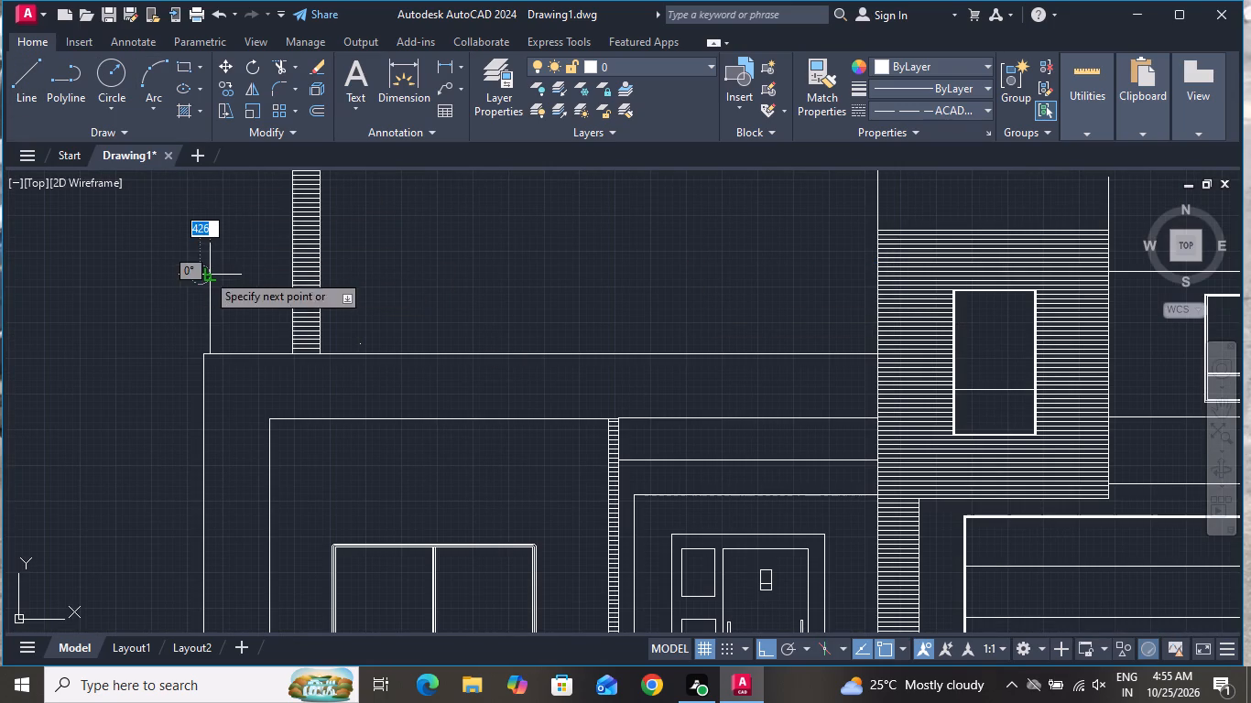
left_click(212, 269)
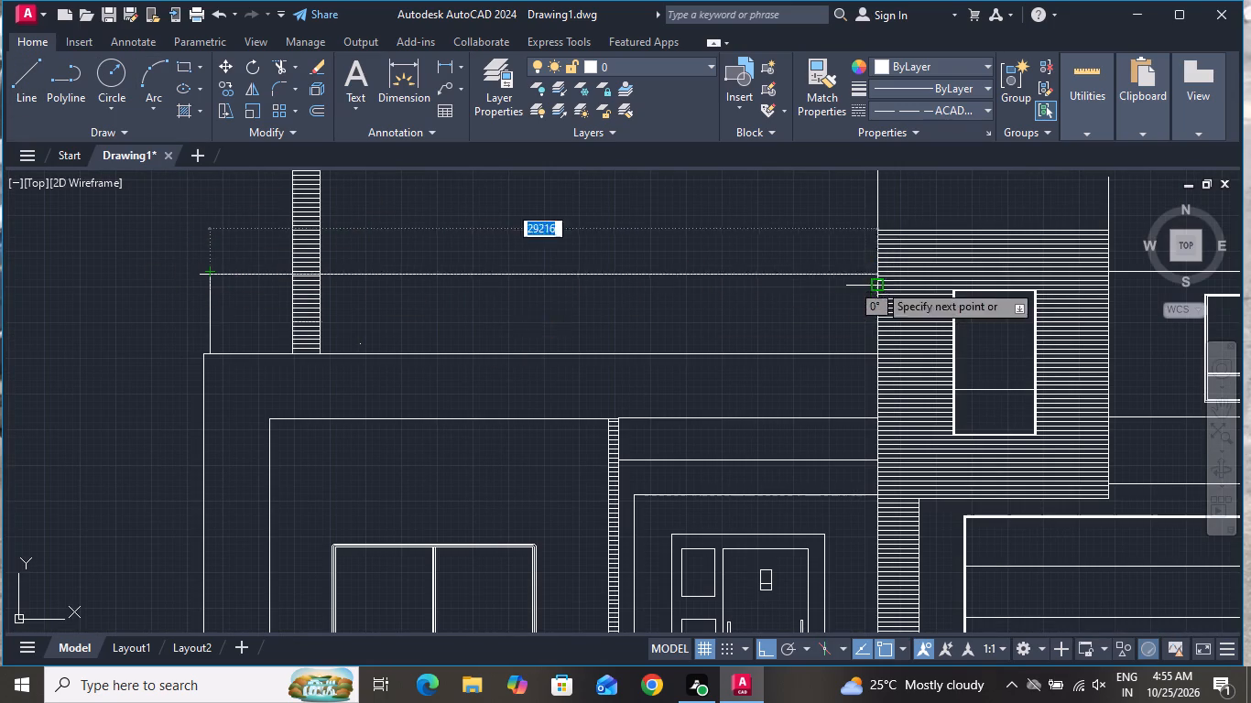
left_click(874, 276)
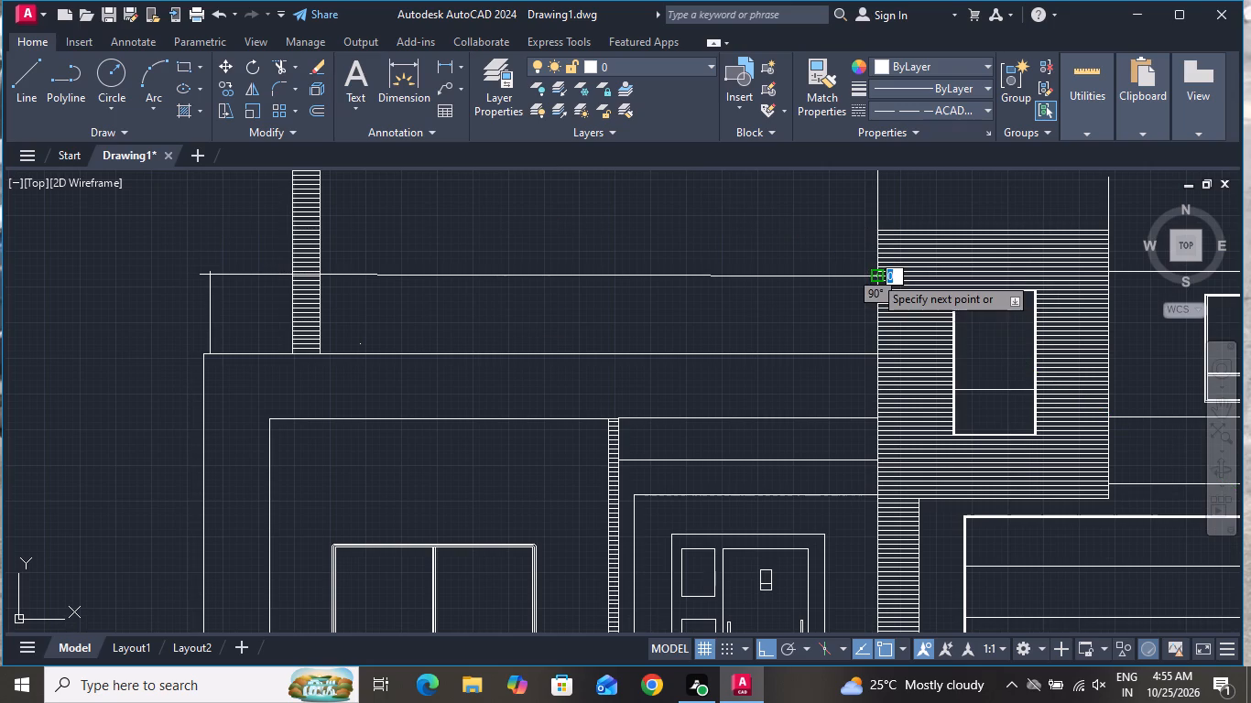
right_click(874, 276)
left_click(911, 305)
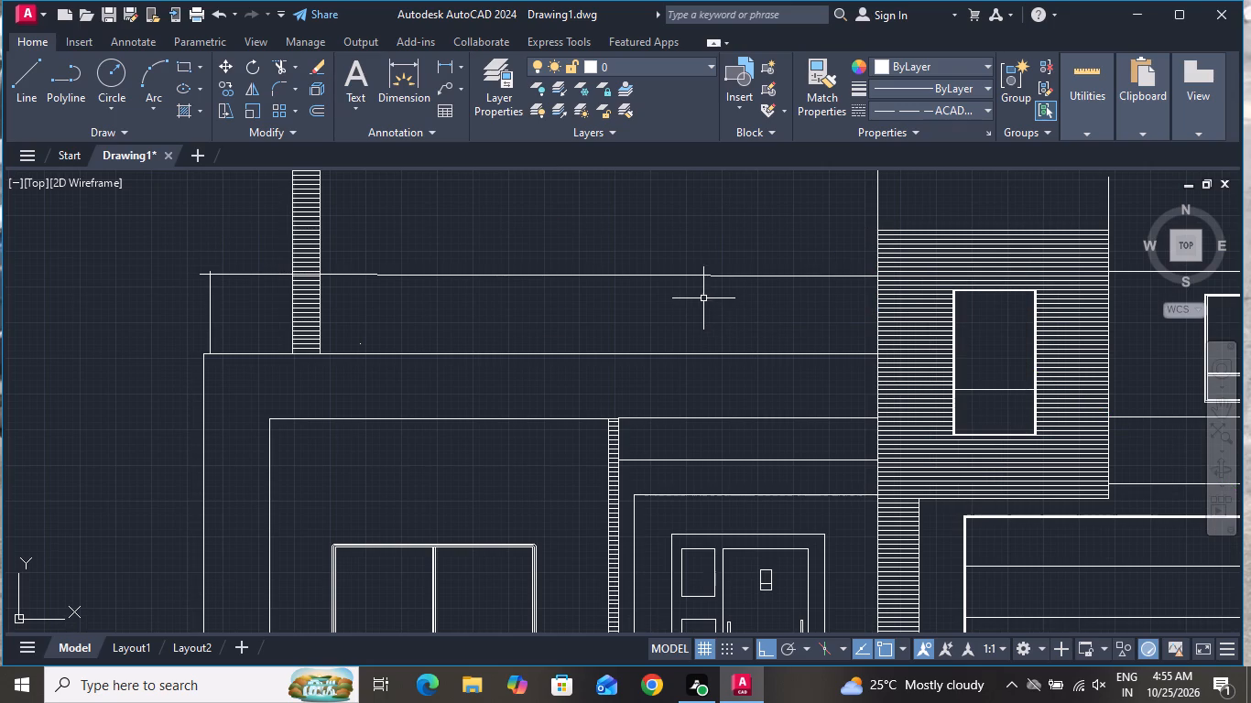
Draw a second vertical line close beside the left end post, from the top rail down to the roof line.
left_click(27, 70)
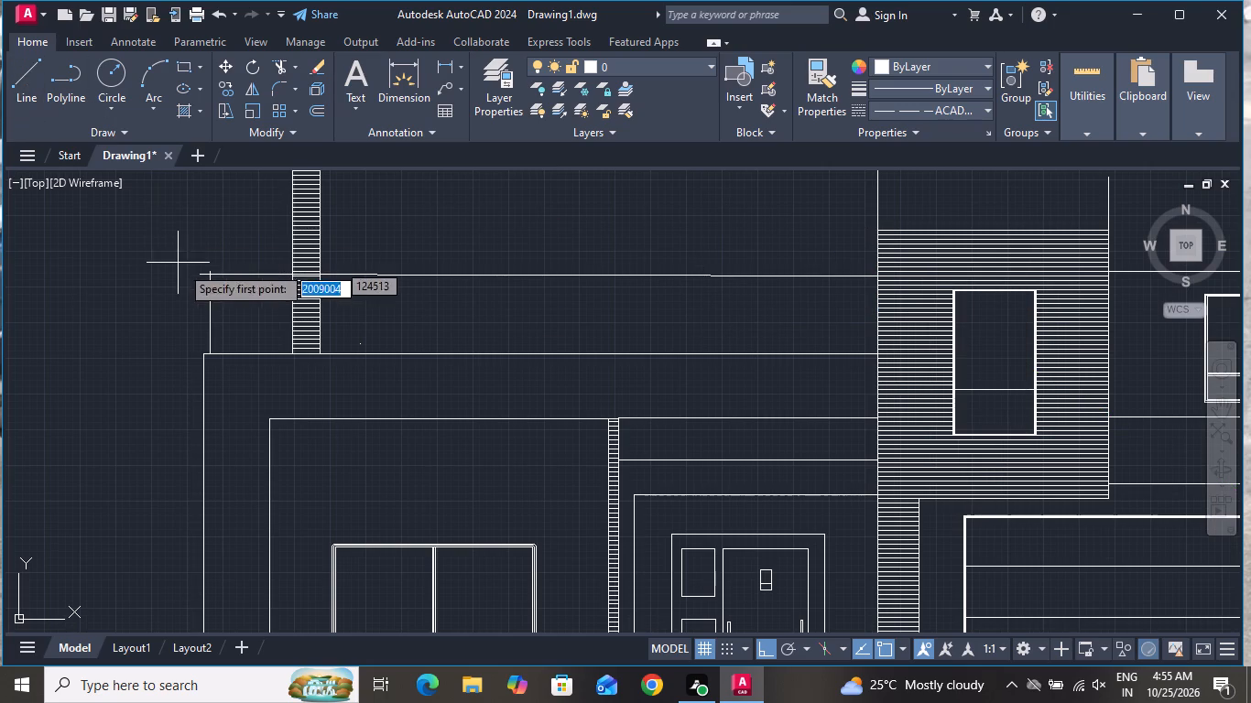
scroll(210, 295, "up", 3)
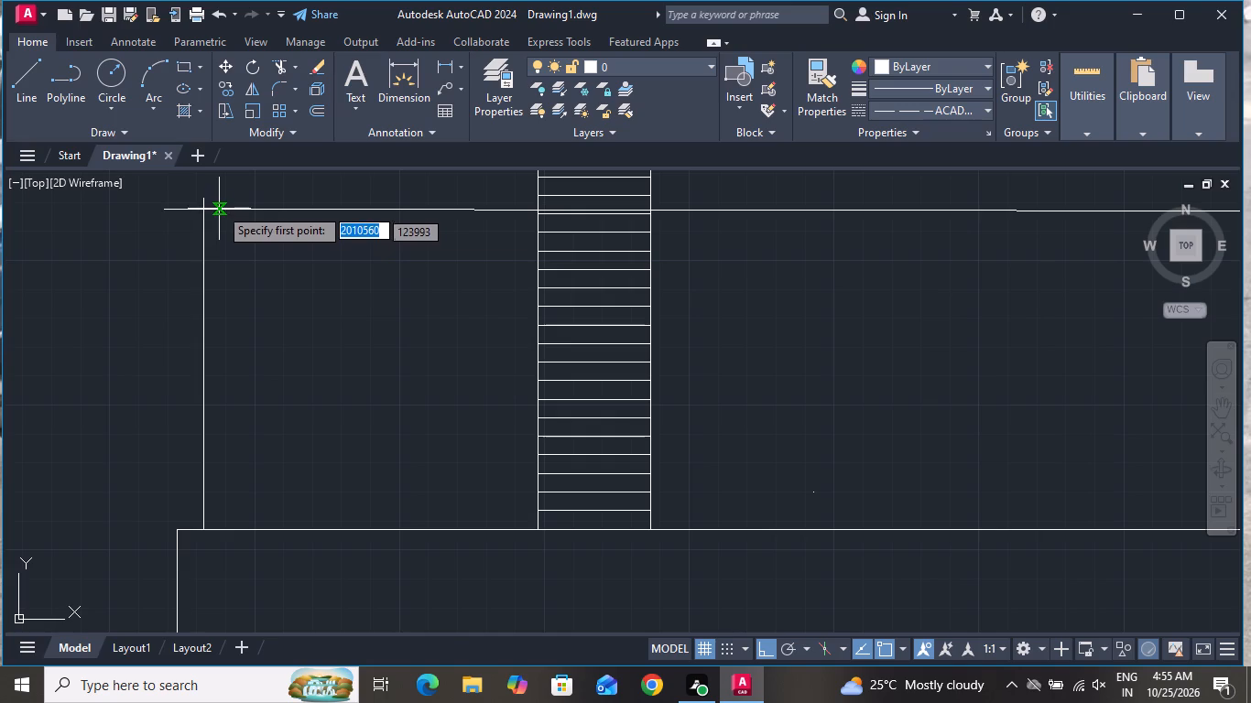
left_click(219, 207)
left_click(218, 532)
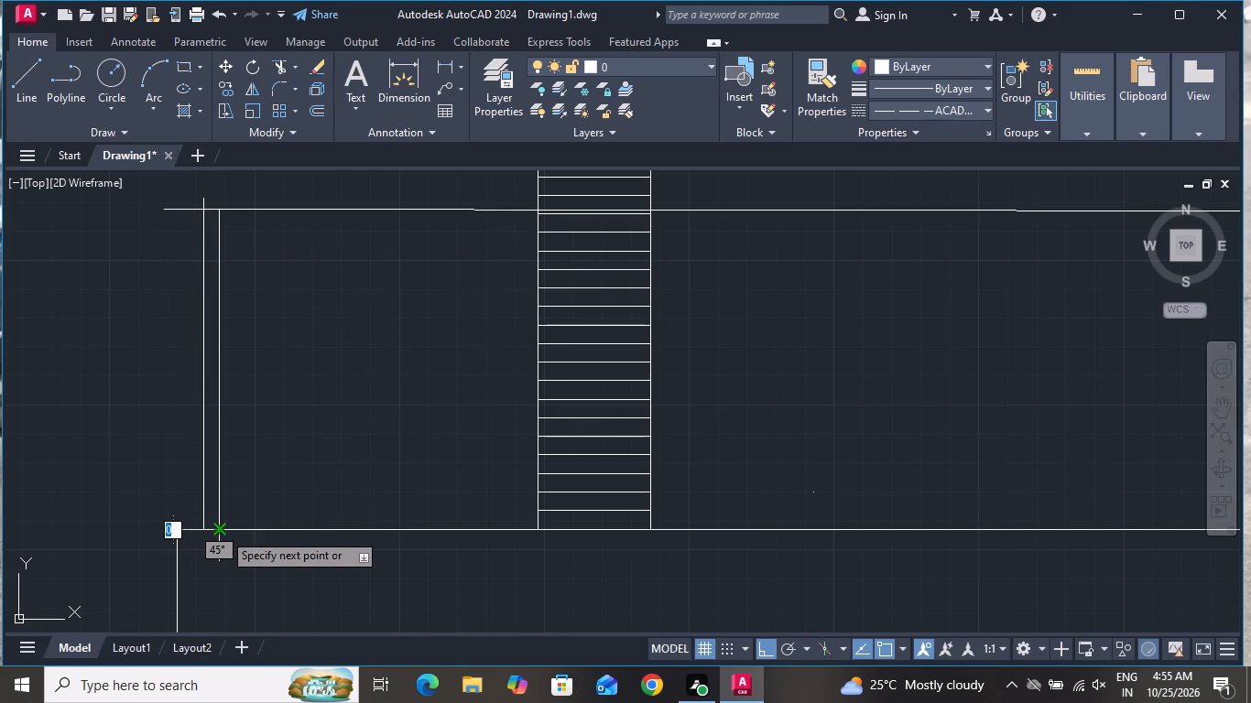
right_click(223, 532)
left_click(266, 356)
Draw a vertical line about 3439 long from the top rail to the roof line, a short way right of the chimney.
left_click(19, 69)
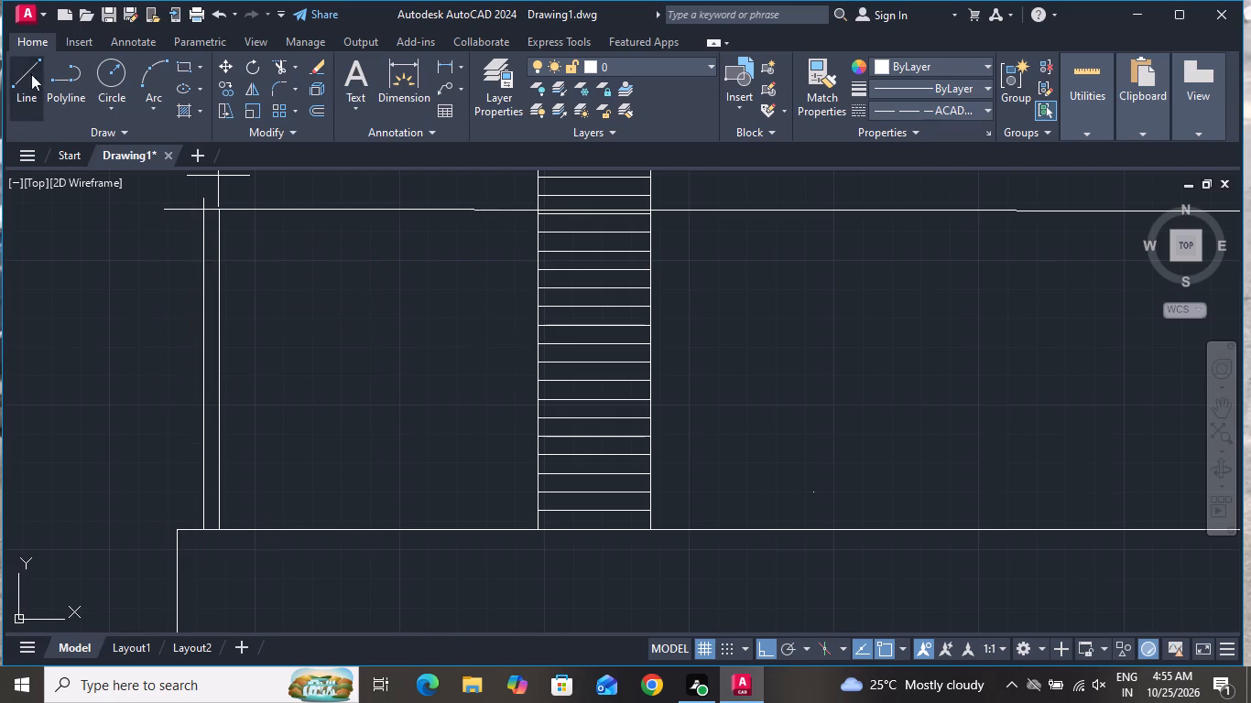
scroll(601, 393, "down", 2)
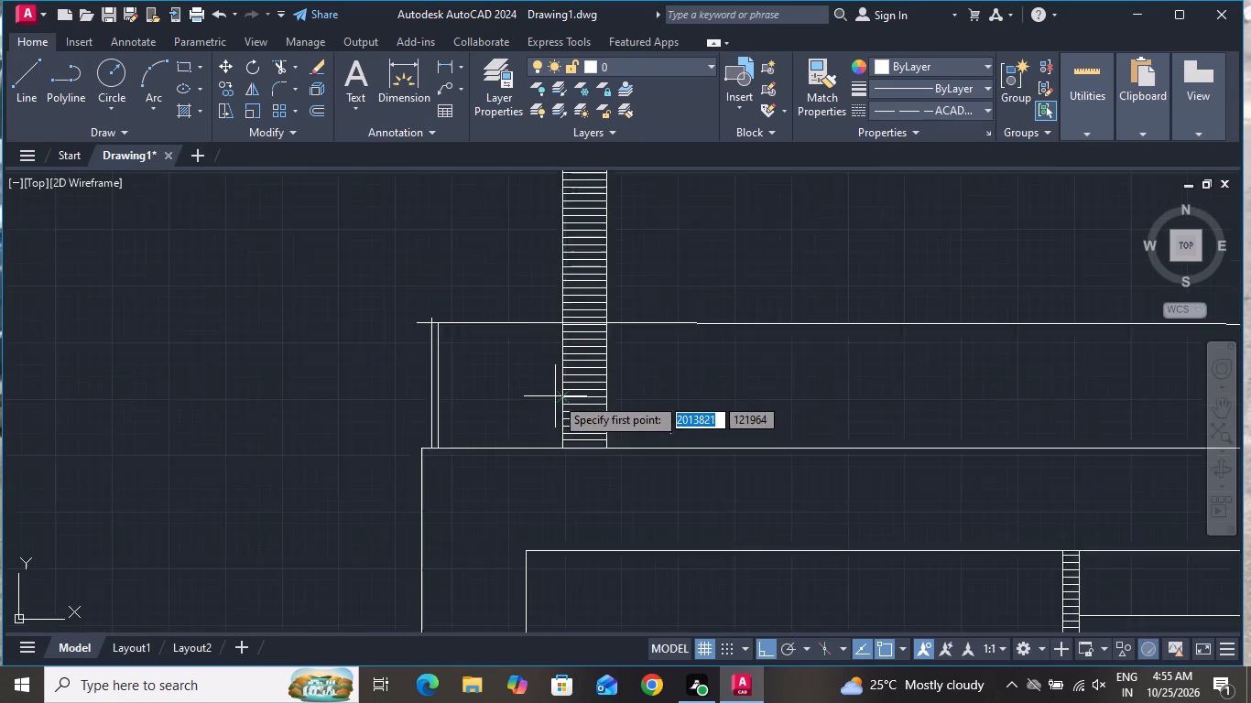
scroll(555, 396, "down", 1)
left_click(695, 351)
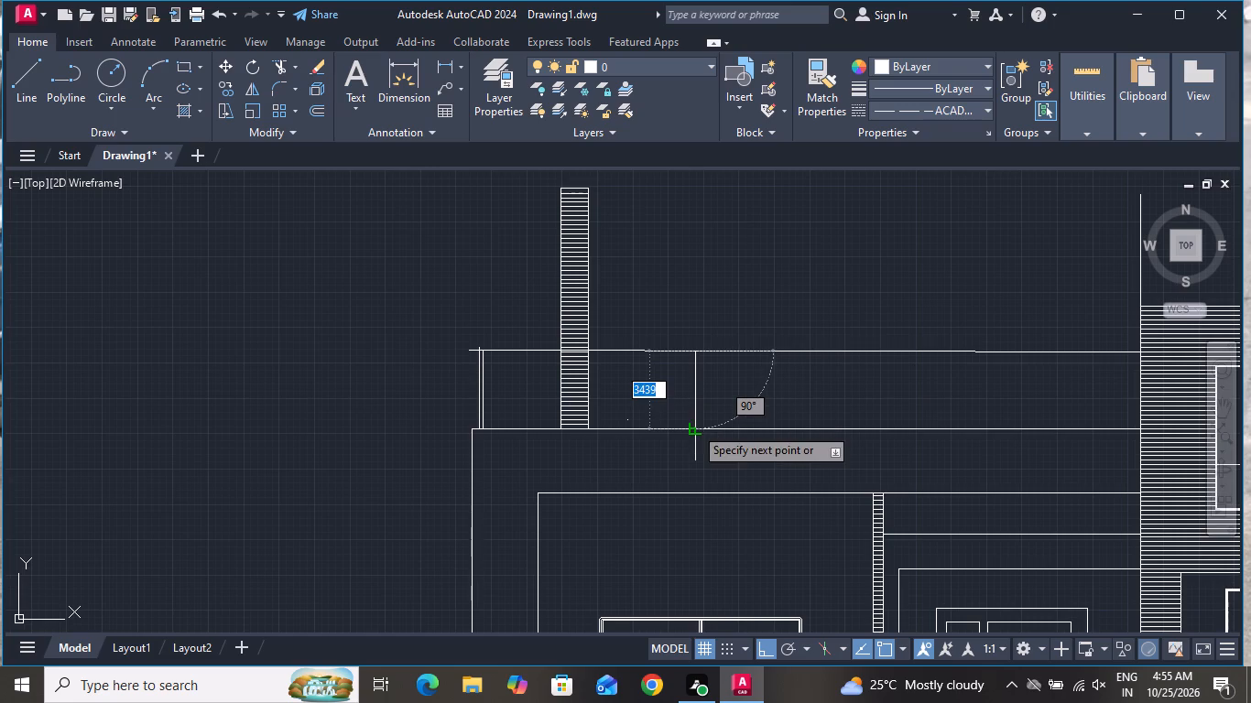
left_click(694, 432)
right_click(694, 432)
left_click(711, 453)
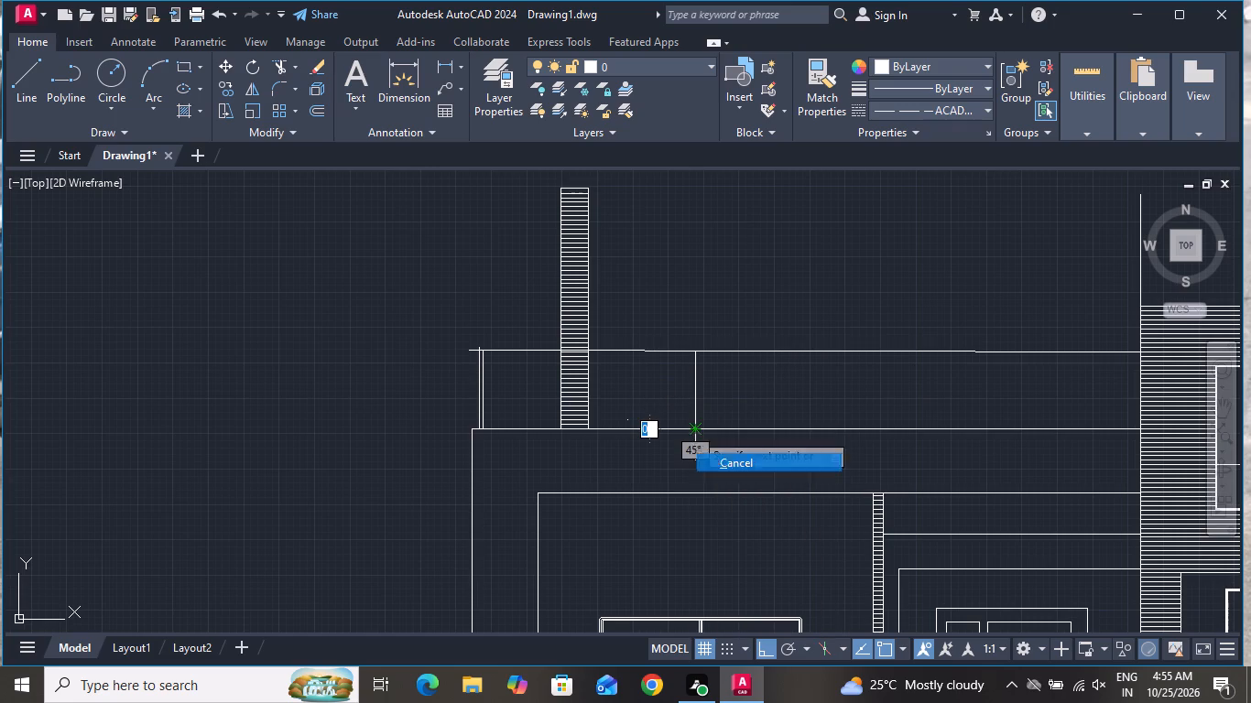
Draw a parallel vertical line just right of that one, from the top rail to the roof line, completing the post.
left_click(16, 76)
scroll(729, 364, "up", 2)
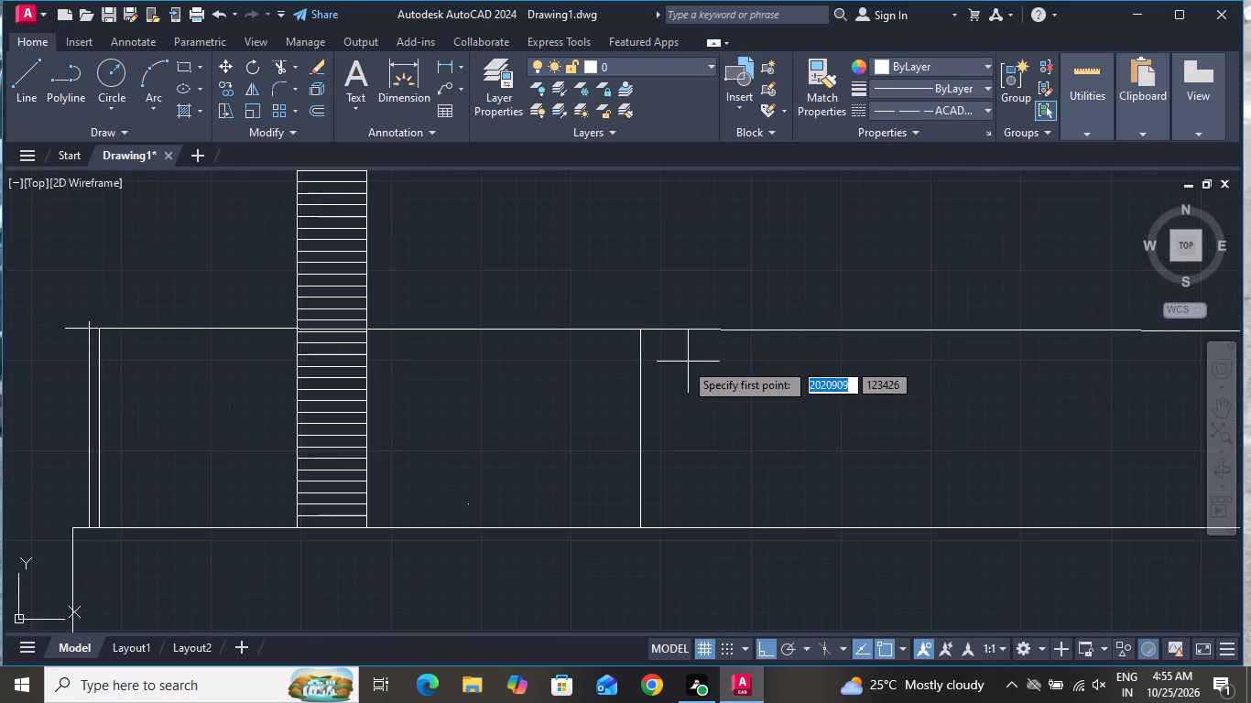
left_click(653, 332)
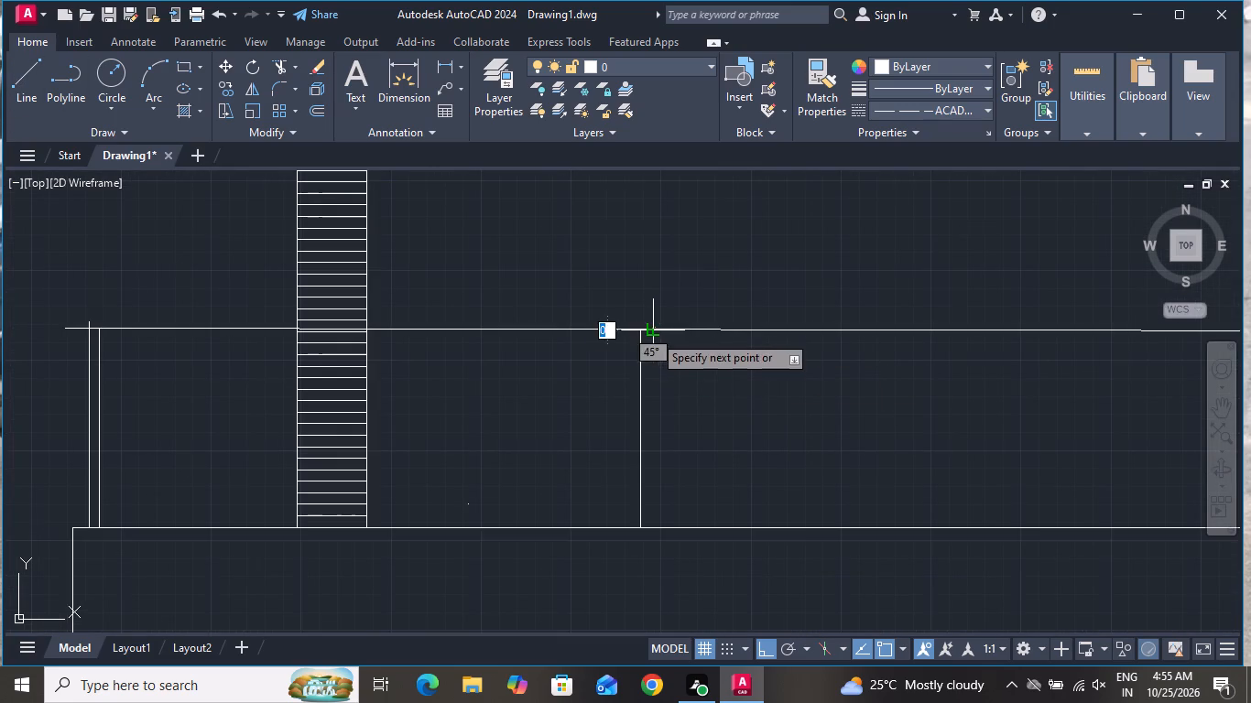
left_click(655, 527)
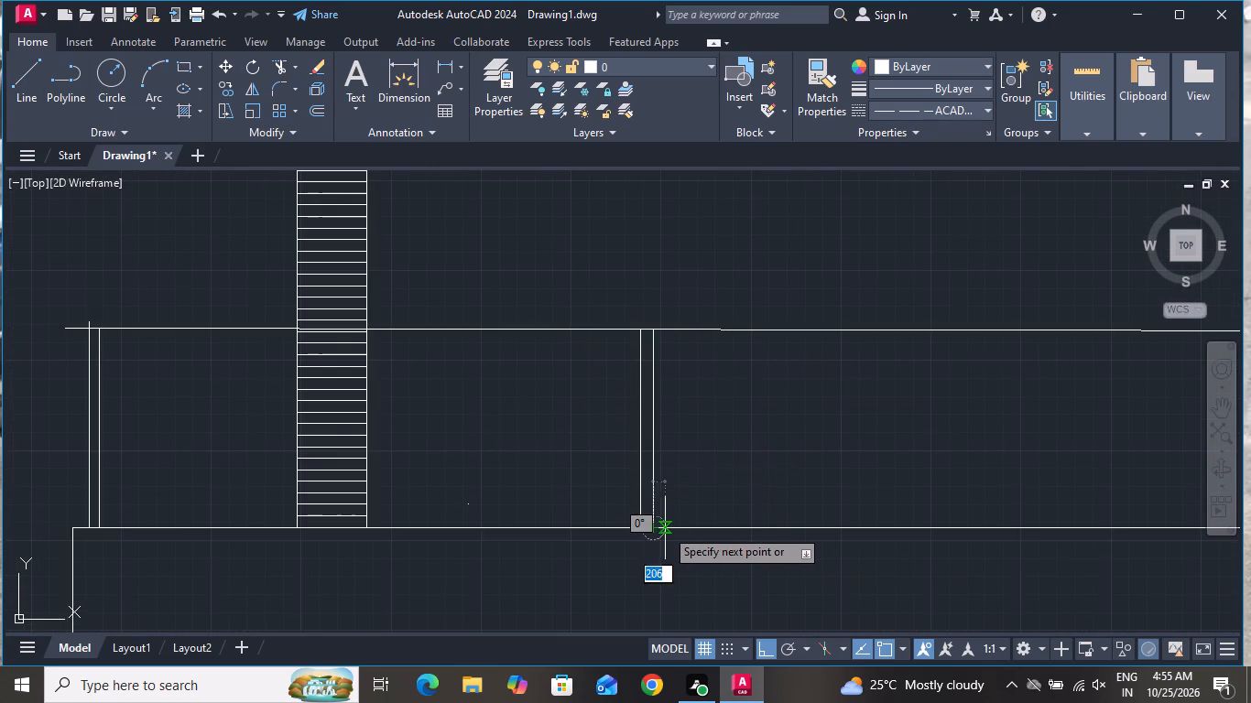
right_click(665, 528)
left_click(697, 349)
Copy the two-line post right of the chimney to three more positions along the roof line toward the tower.
left_click(701, 380)
left_click(616, 432)
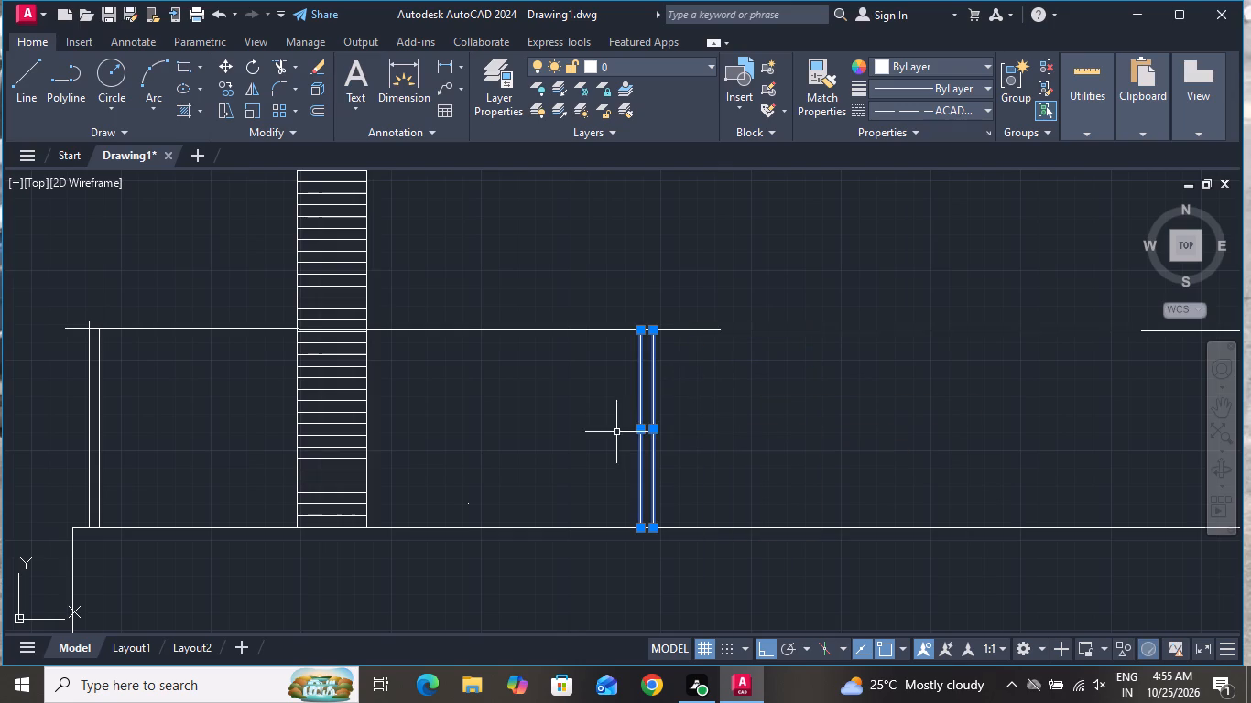
left_click(227, 89)
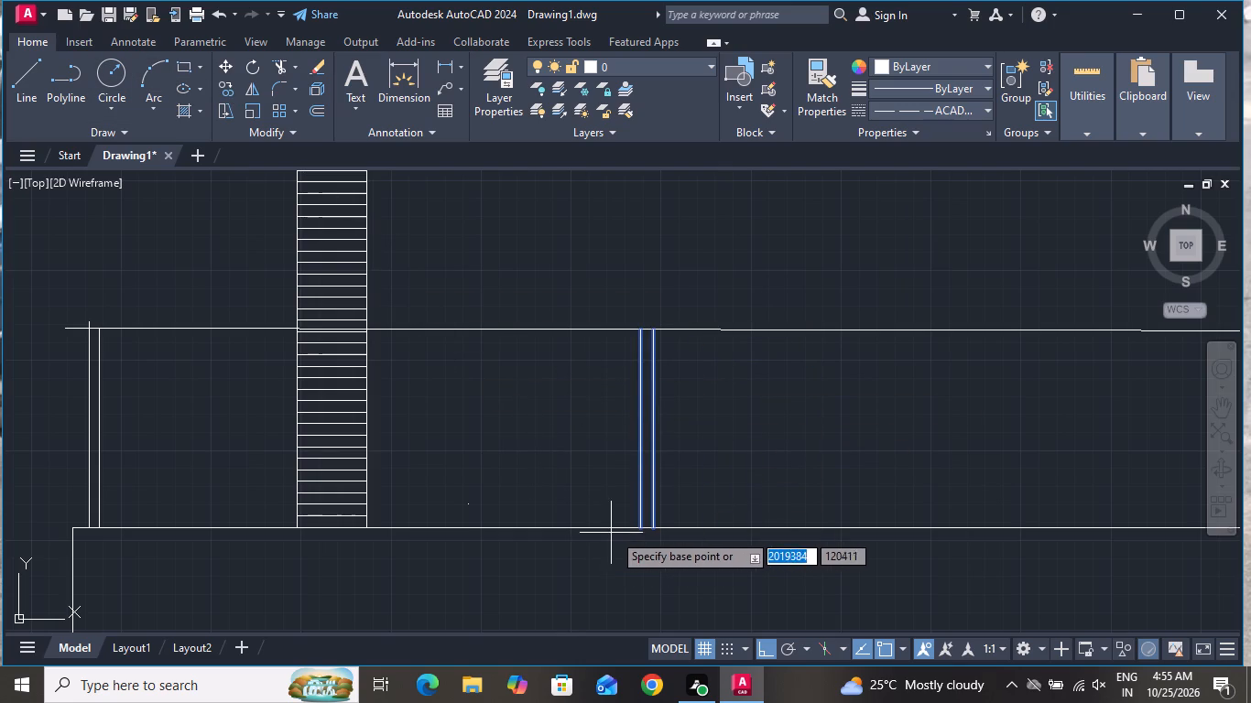
left_click(641, 524)
scroll(498, 489, "down", 2)
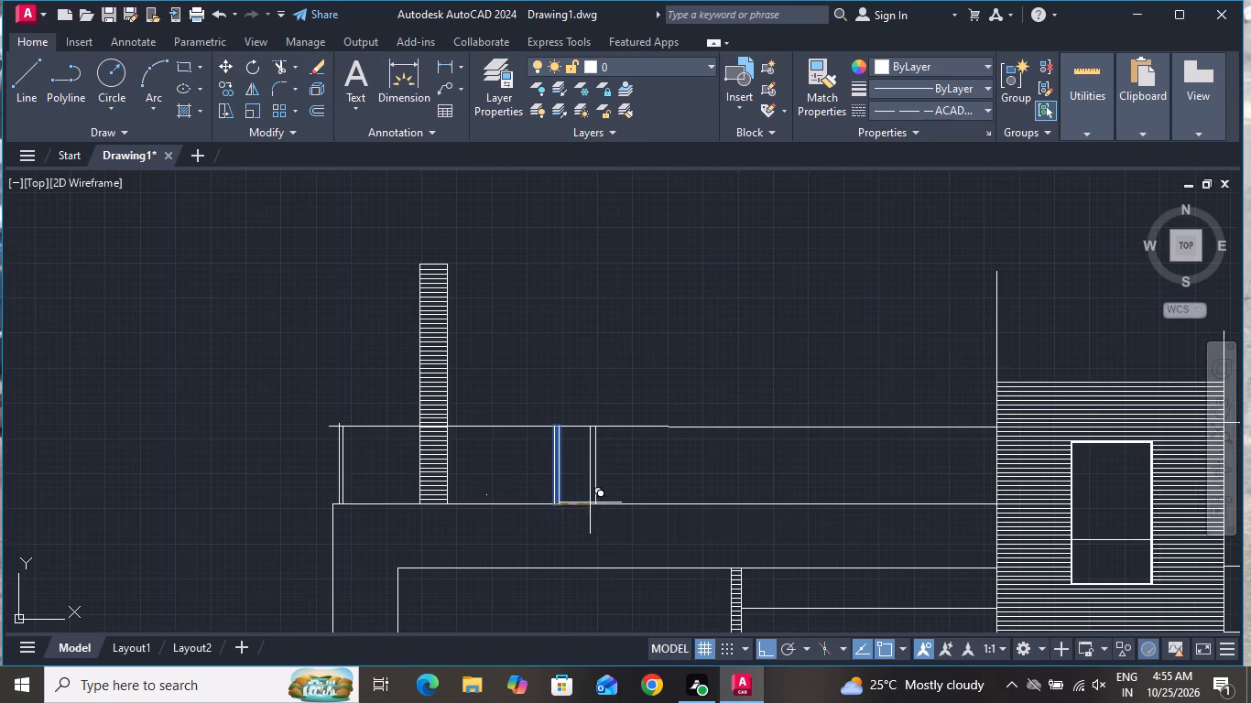
left_click(697, 511)
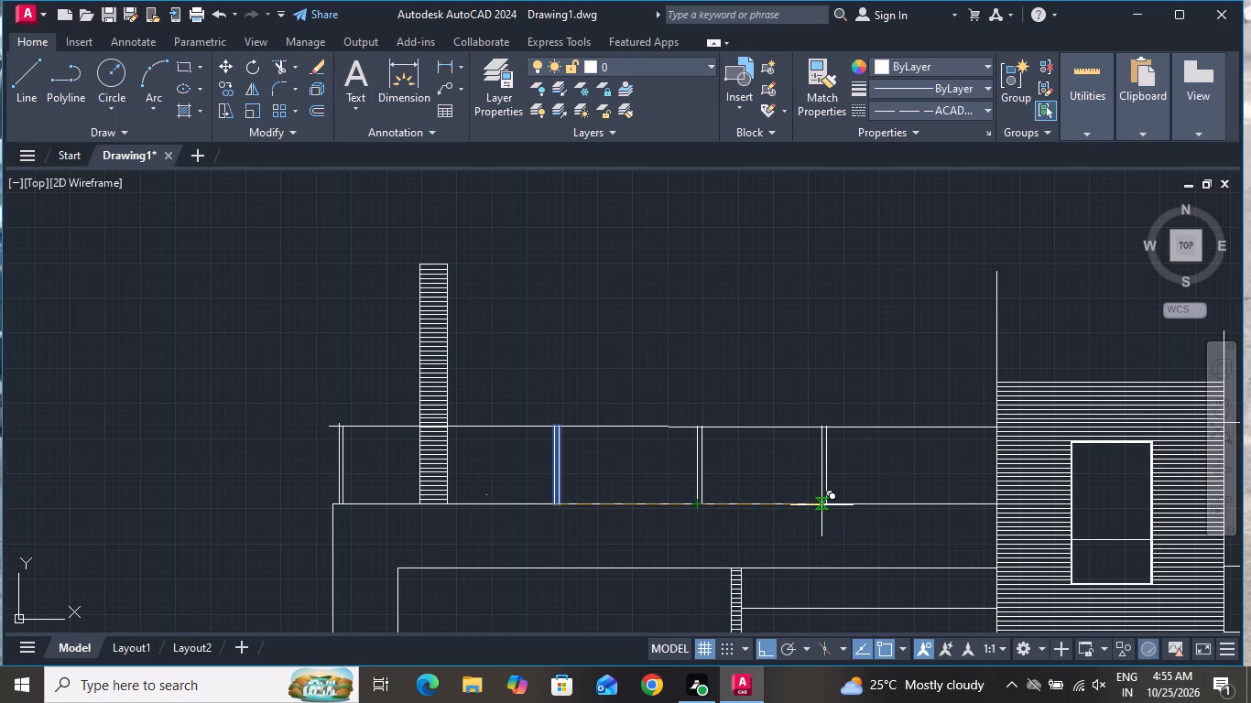
left_click(821, 505)
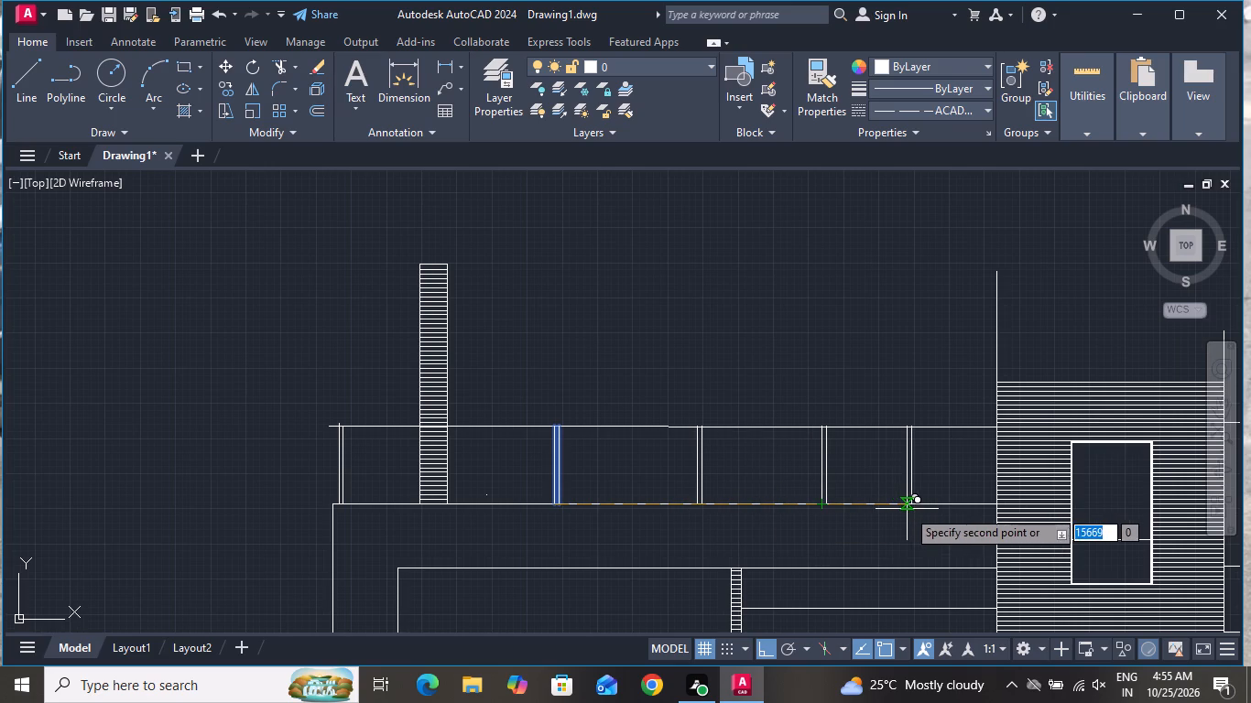
left_click(919, 510)
right_click(792, 335)
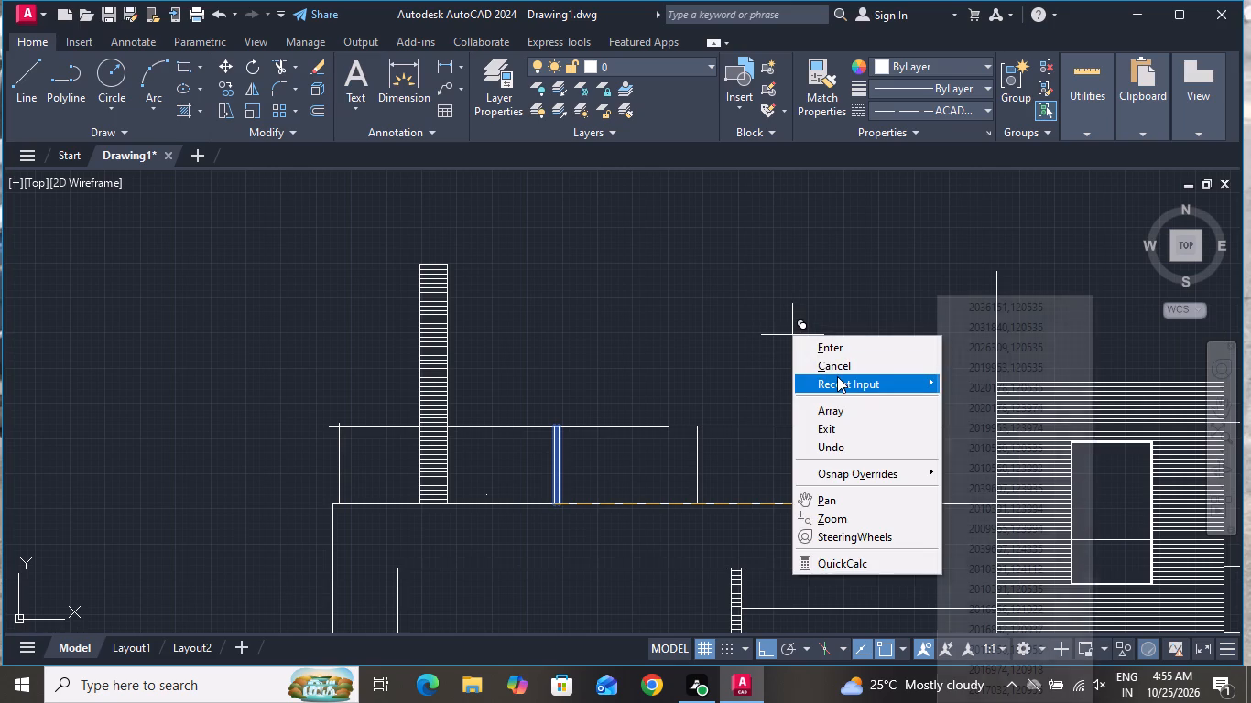
double_click(838, 375)
left_click(837, 369)
Examine the new elevation with its roof railing and compare it with the existing side elevations, floor plan and front elevation.
scroll(774, 355, "down", 3)
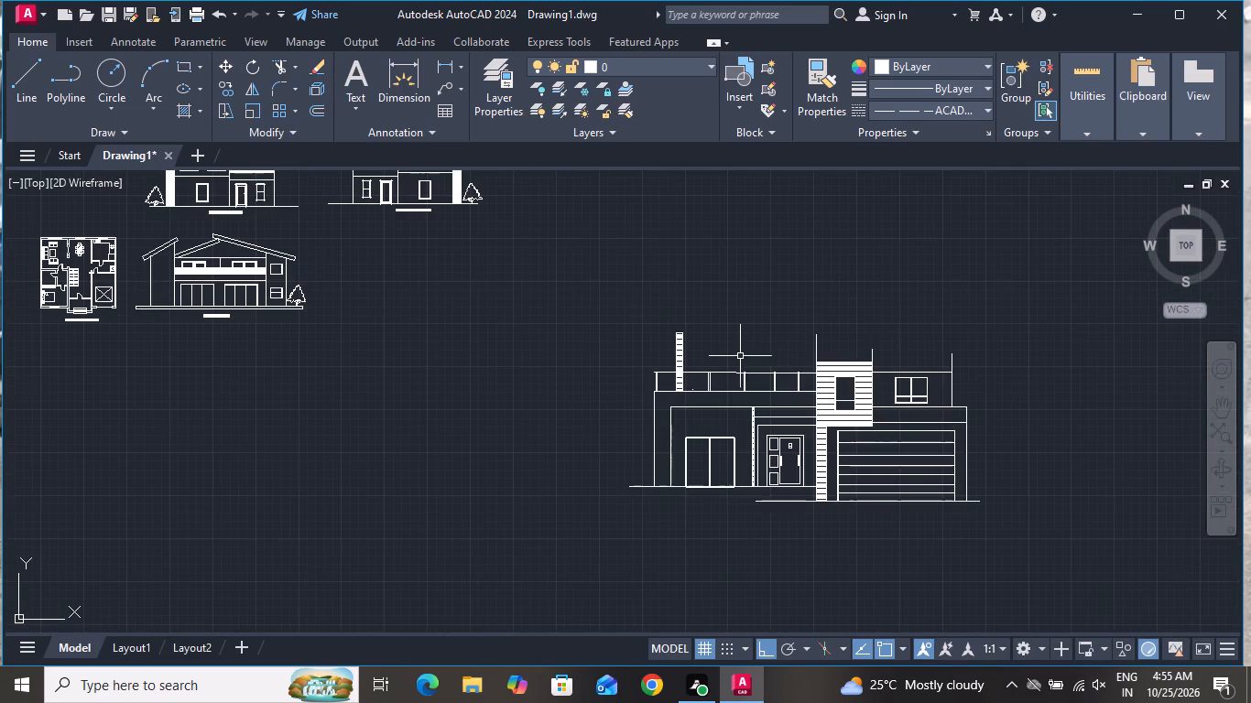
scroll(1007, 394, "up", 2)
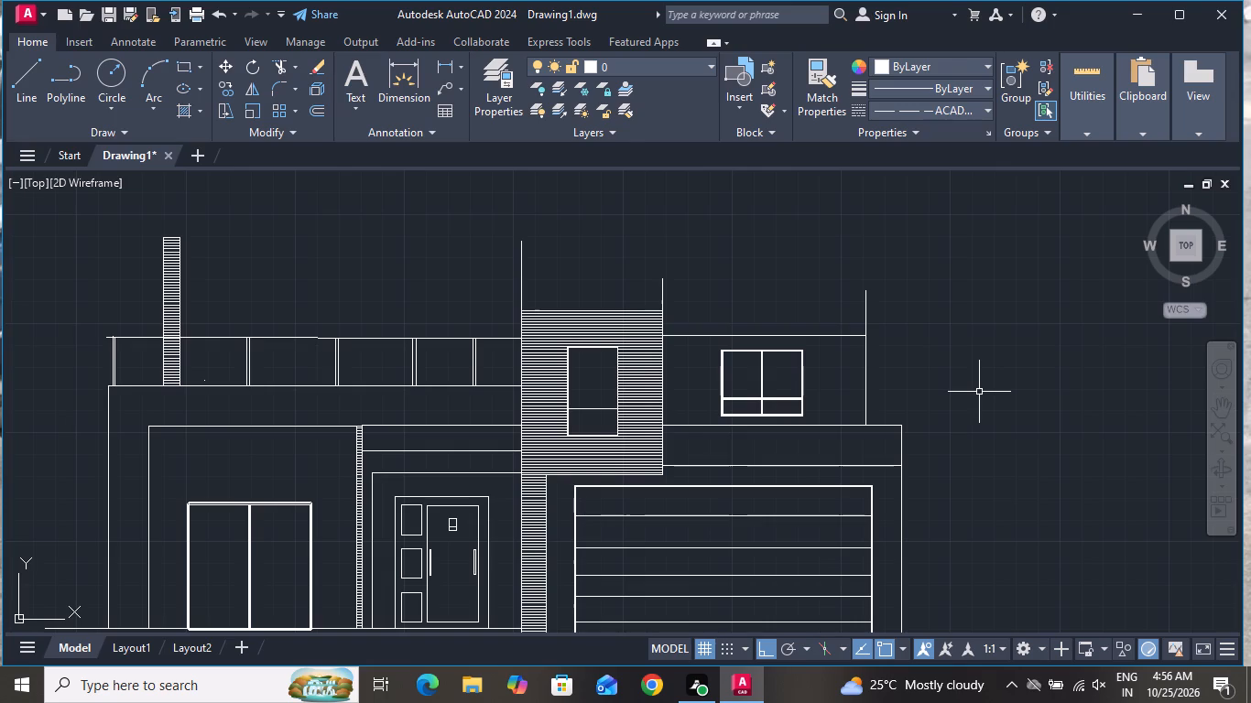
scroll(979, 392, "down", 2)
scroll(896, 481, "up", 2)
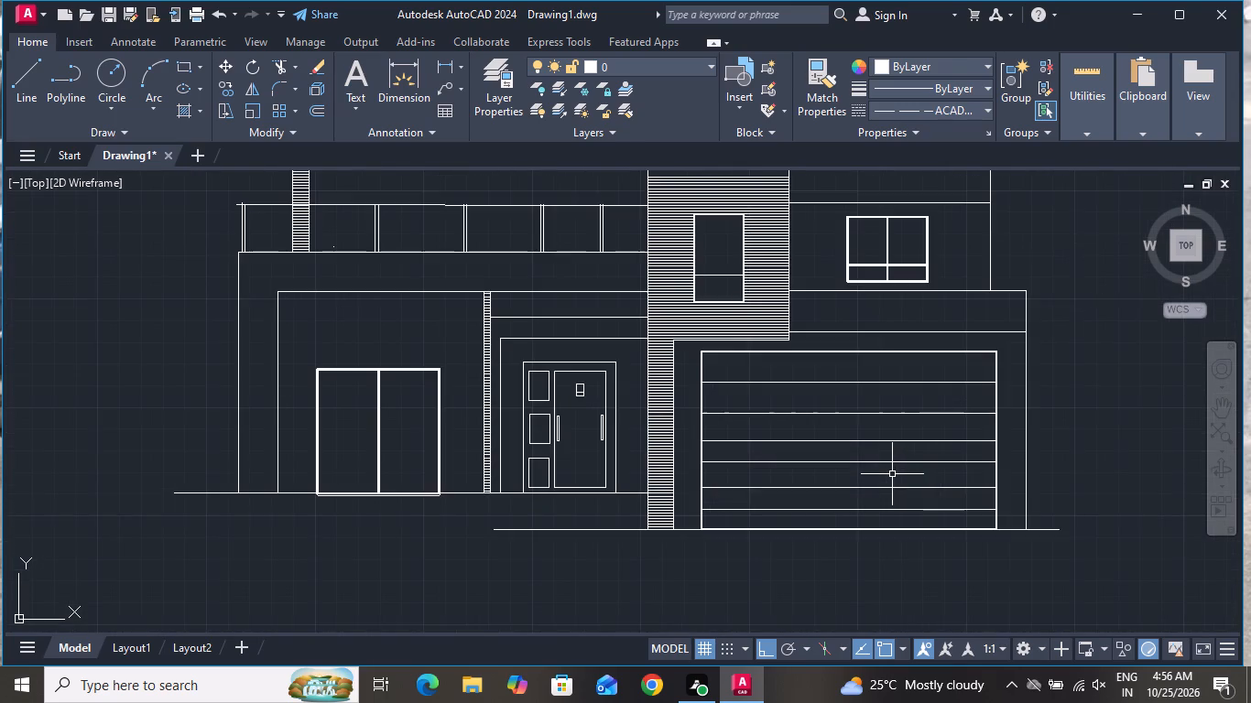
scroll(887, 478, "down", 3)
scroll(436, 237, "up", 3)
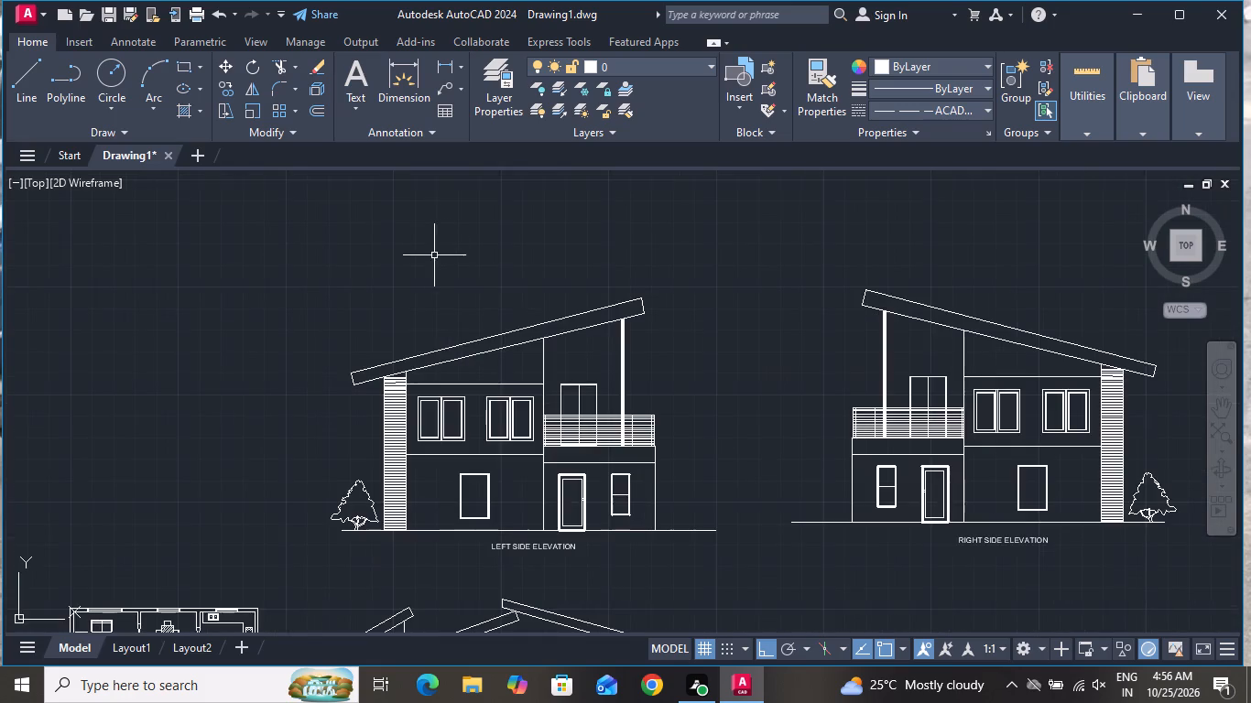
scroll(484, 303, "down", 2)
scroll(625, 331, "up", 2)
scroll(627, 327, "down", 2)
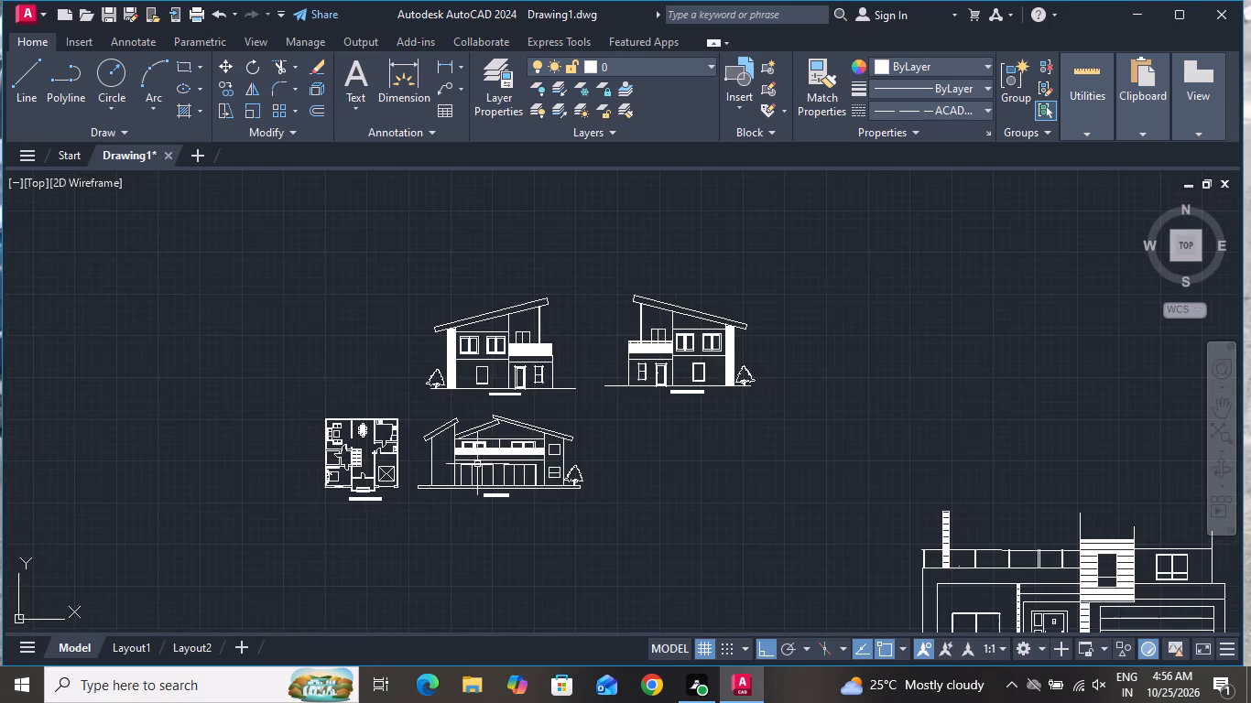
scroll(477, 470, "up", 3)
scroll(482, 470, "down", 3)
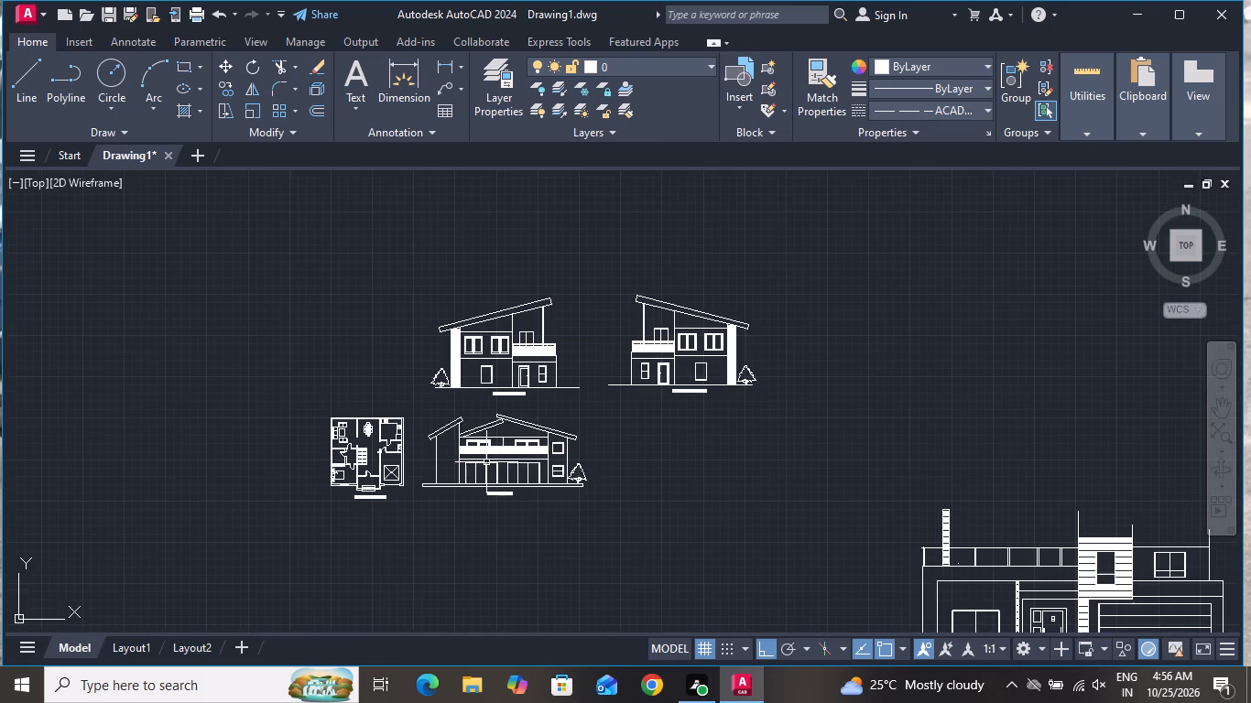
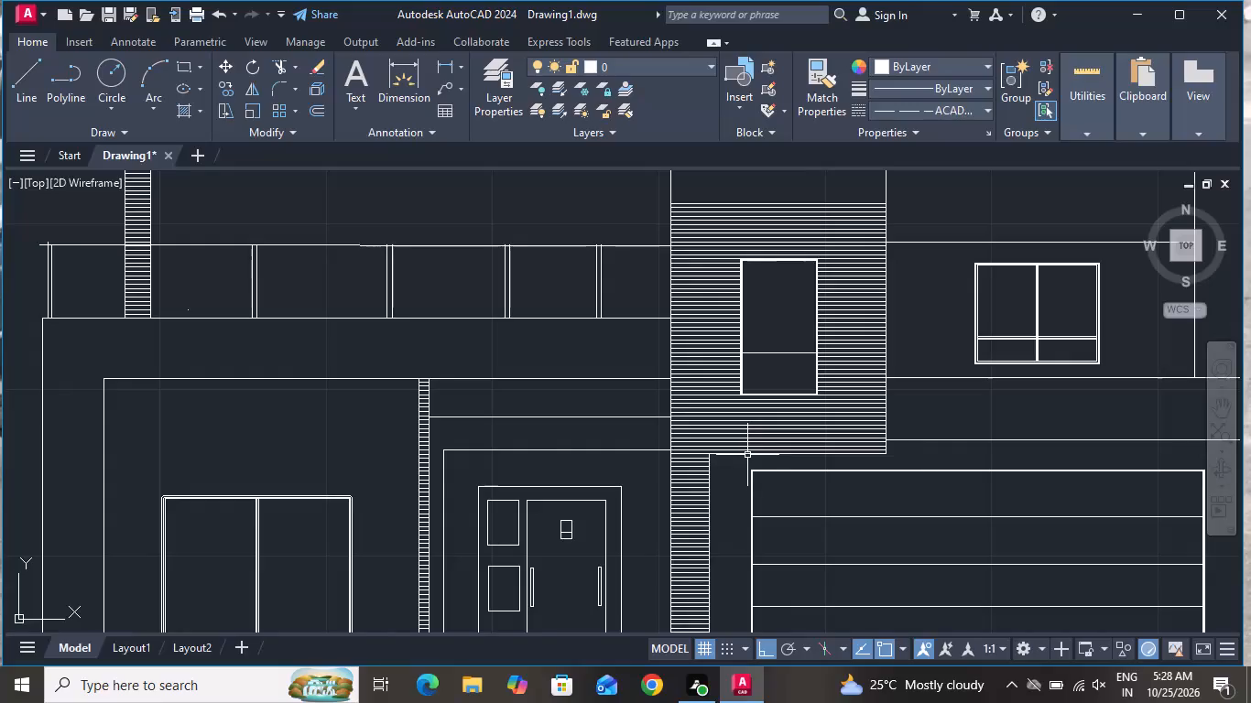
Draw a vertical line from the clad tower's overhanging bottom edge up through its window to well above the roof.
scroll(747, 455, "down", 1)
scroll(844, 302, "up", 1)
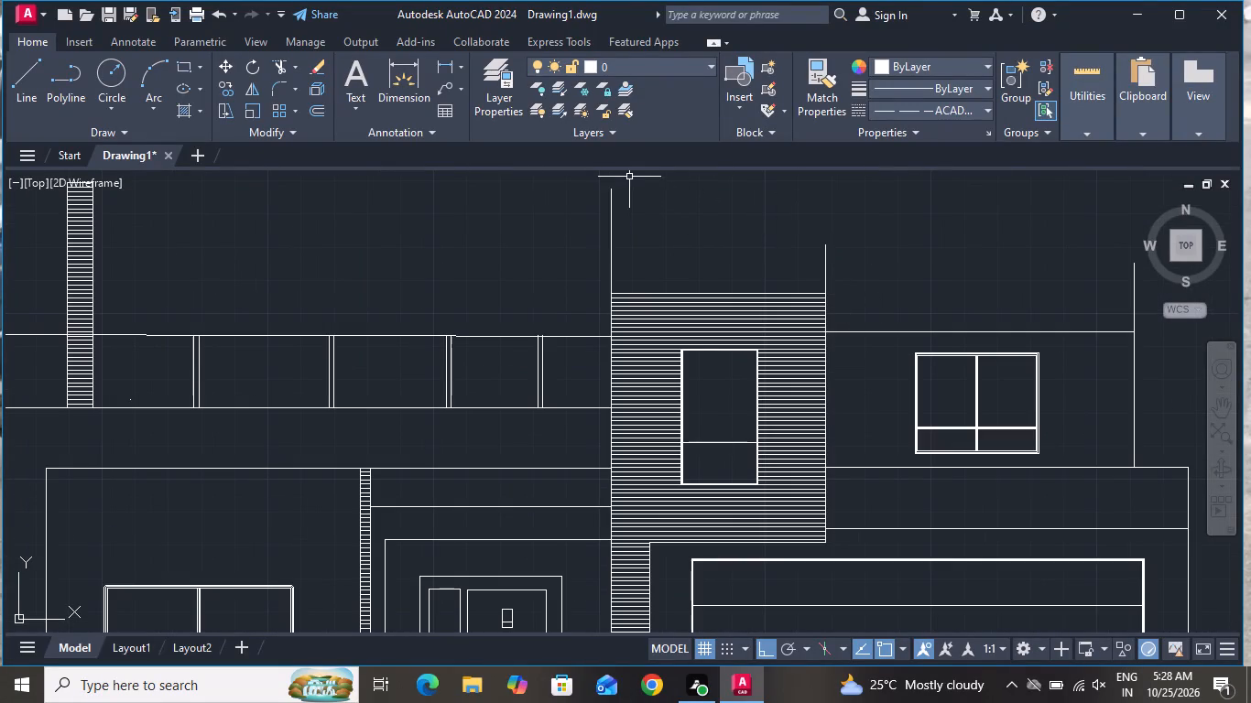
left_click(30, 59)
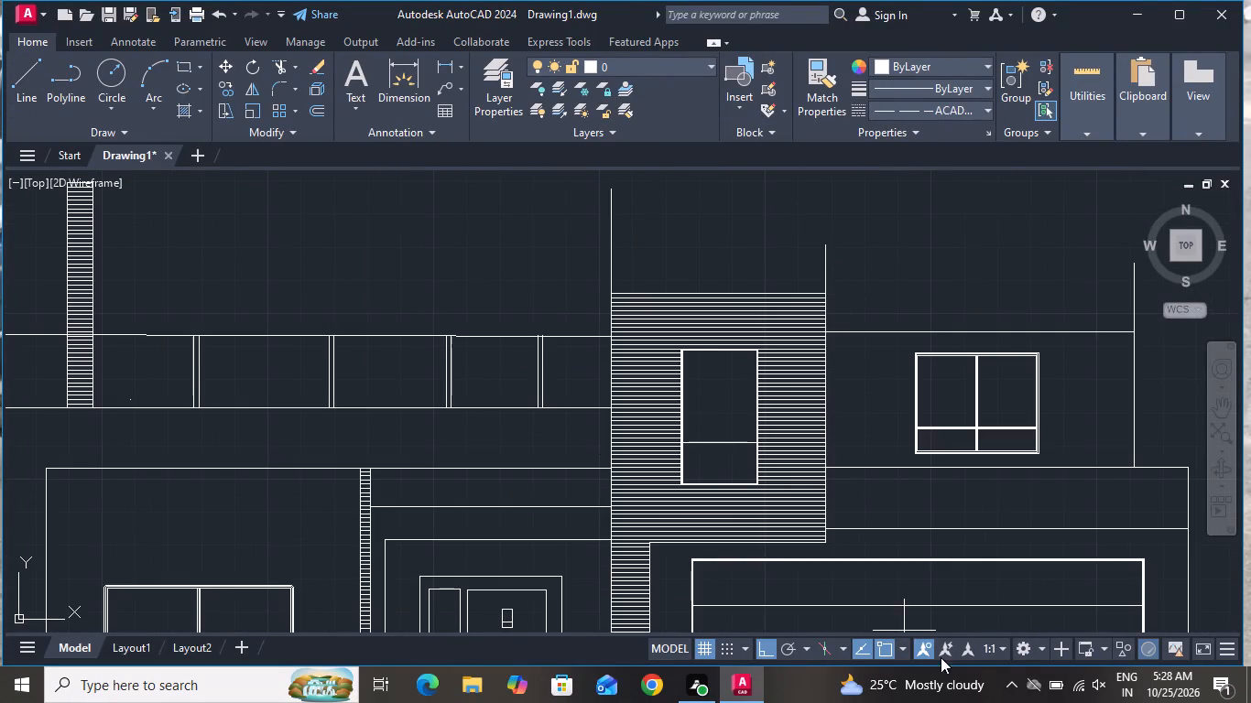
scroll(774, 526, "up", 1)
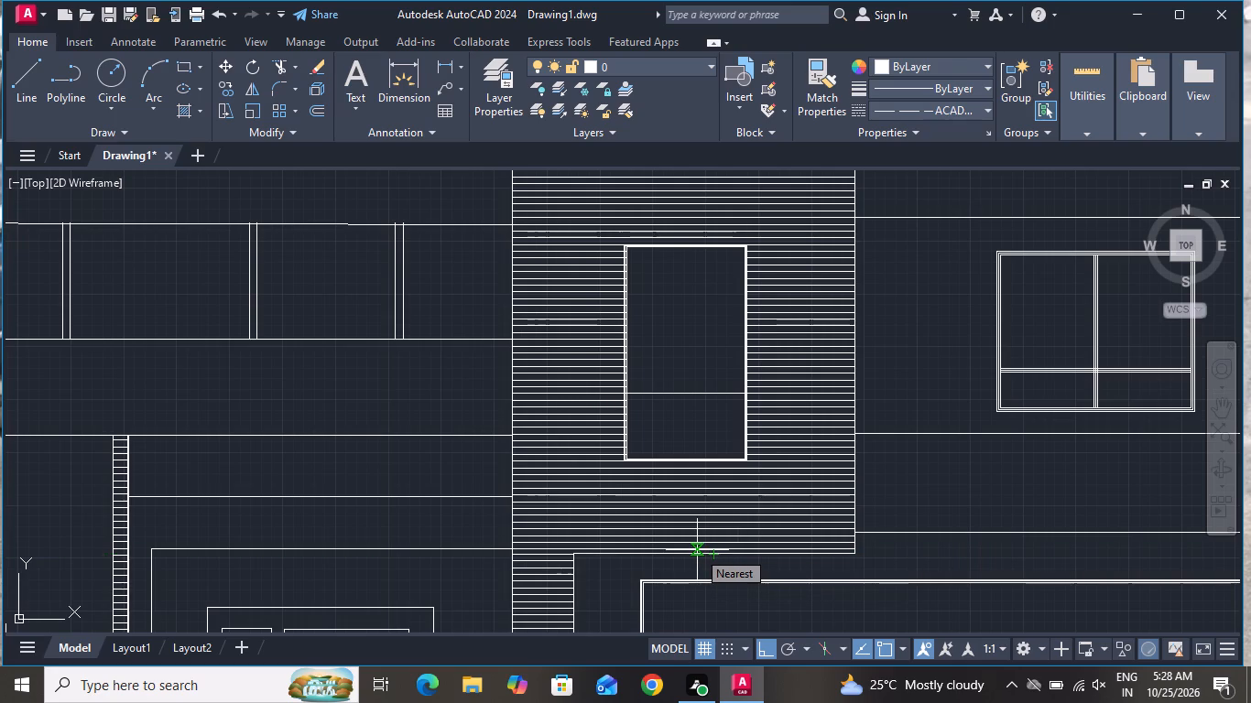
left_click(697, 550)
scroll(692, 372, "down", 2)
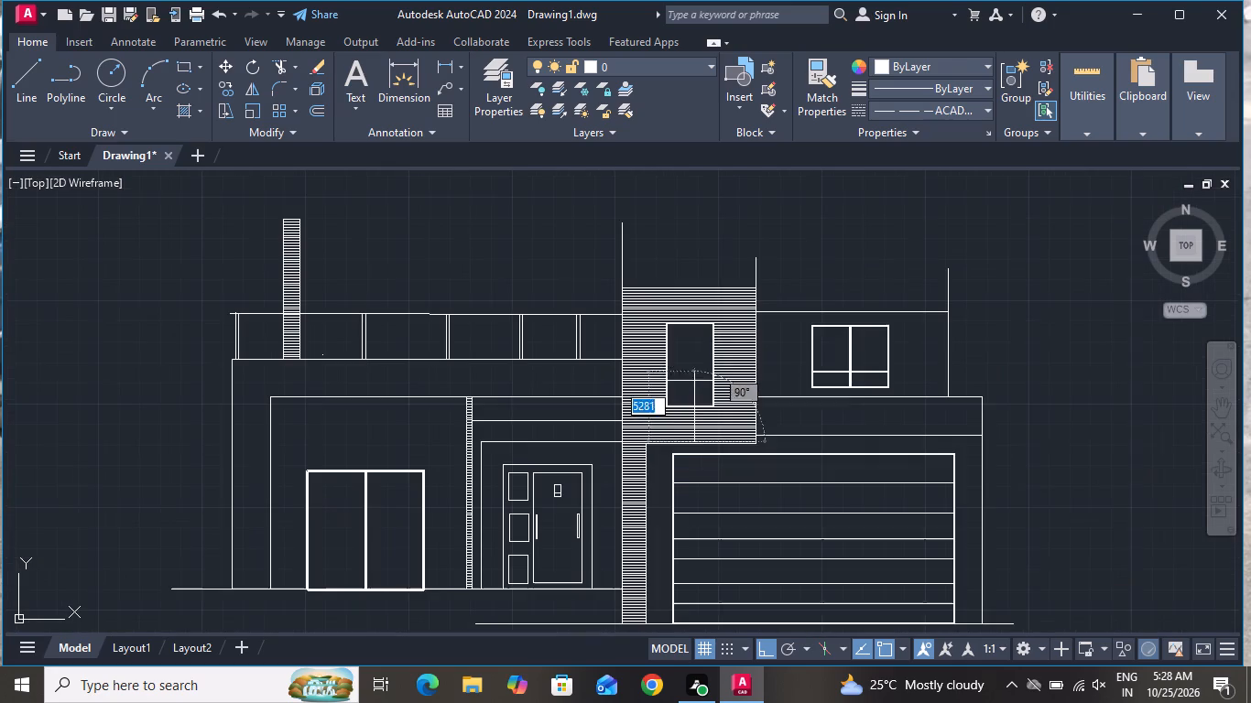
left_click(689, 189)
right_click(689, 189)
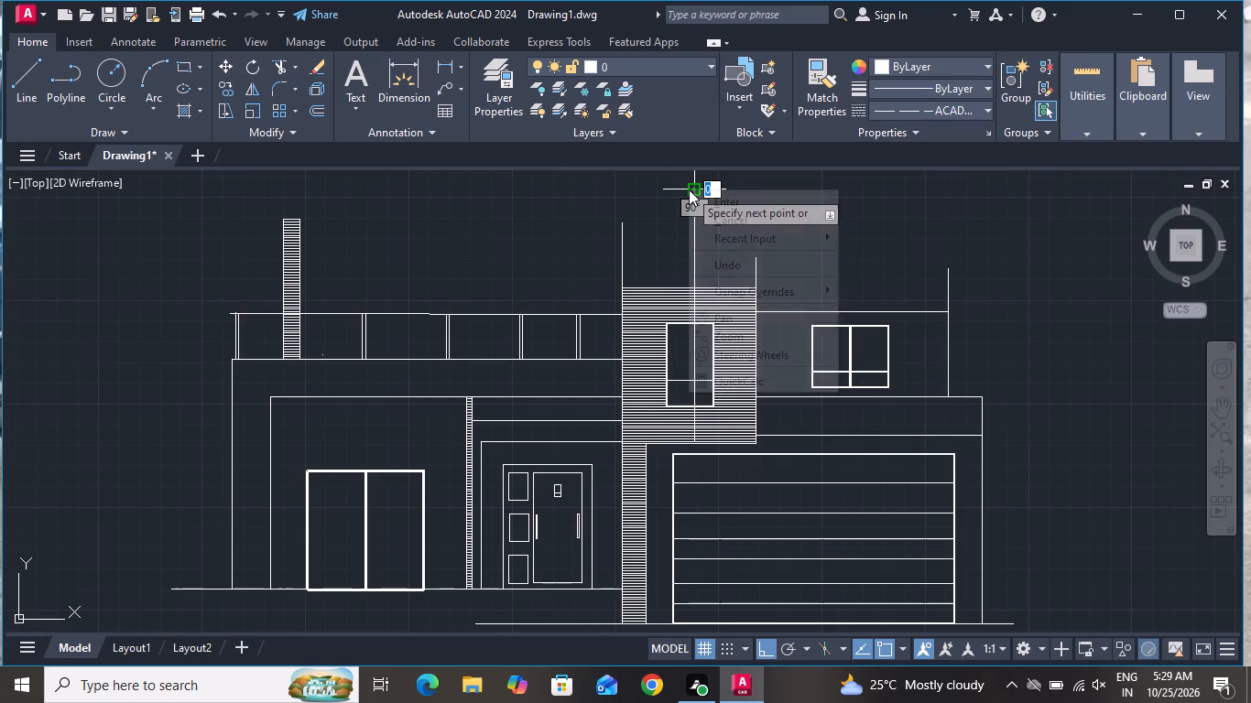
left_click(807, 222)
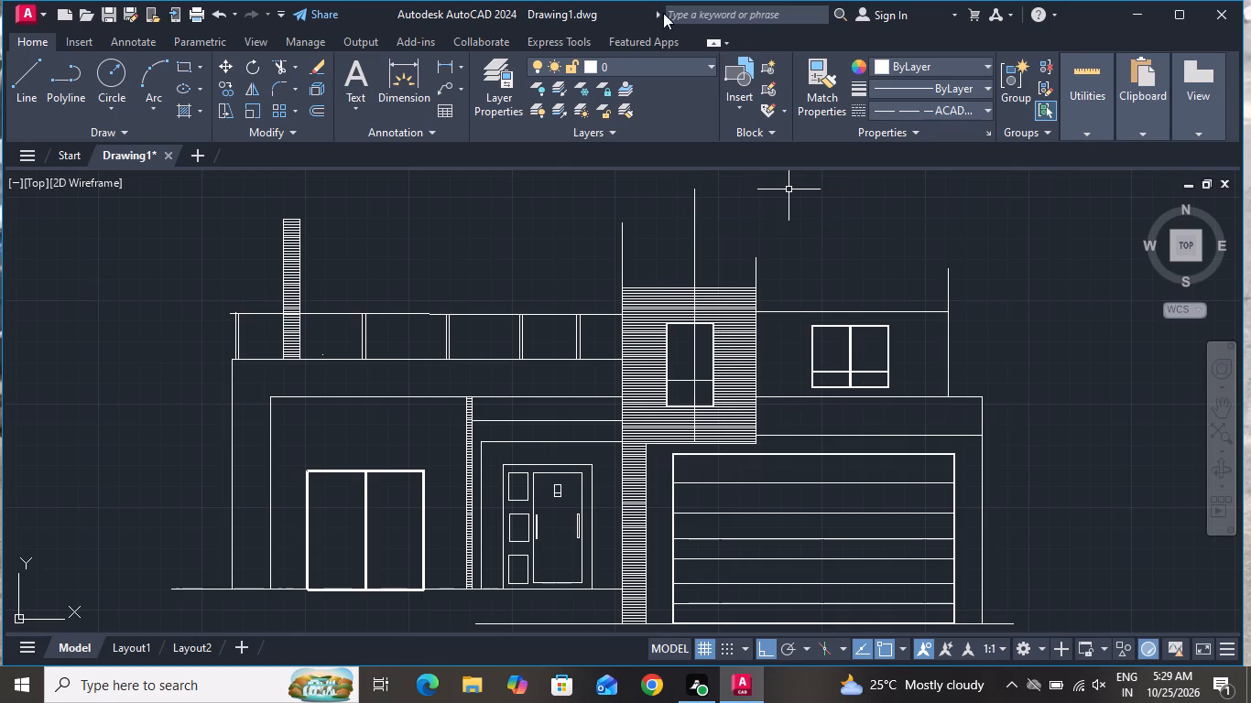
Trim away the tower's horizontal cladding lines and bottom edge on the garage side of the new vertical line.
left_click(277, 63)
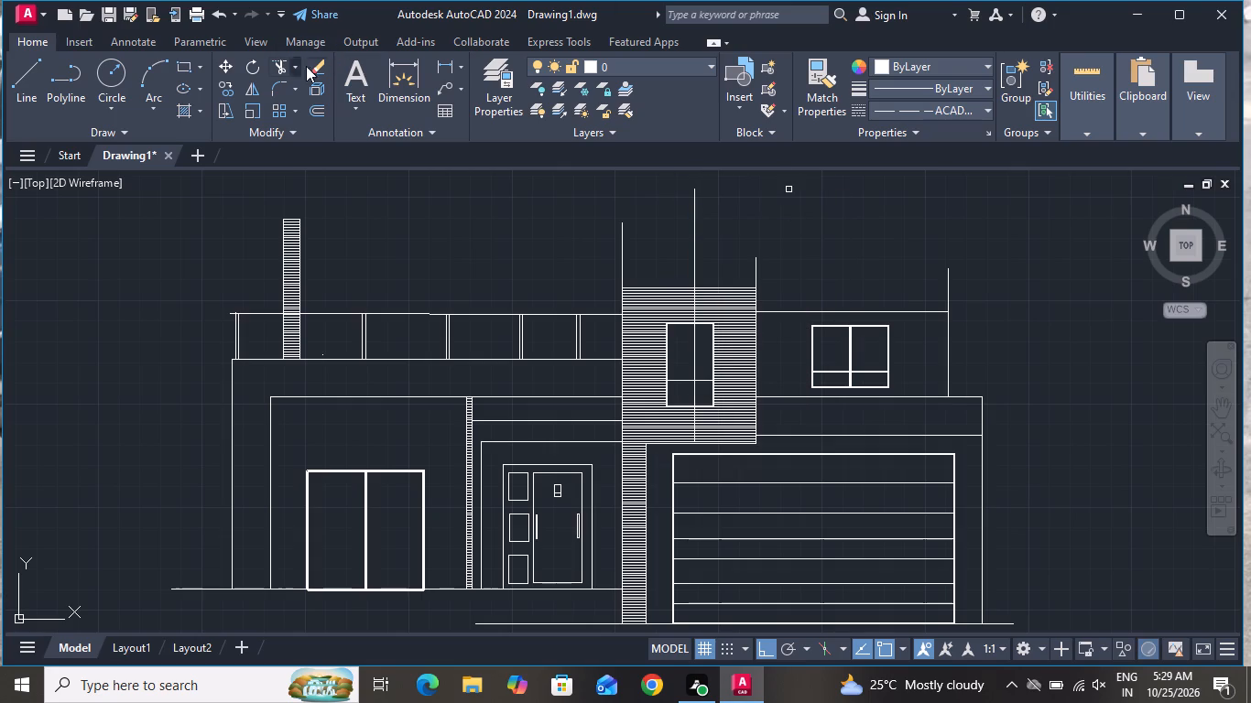
left_click(734, 232)
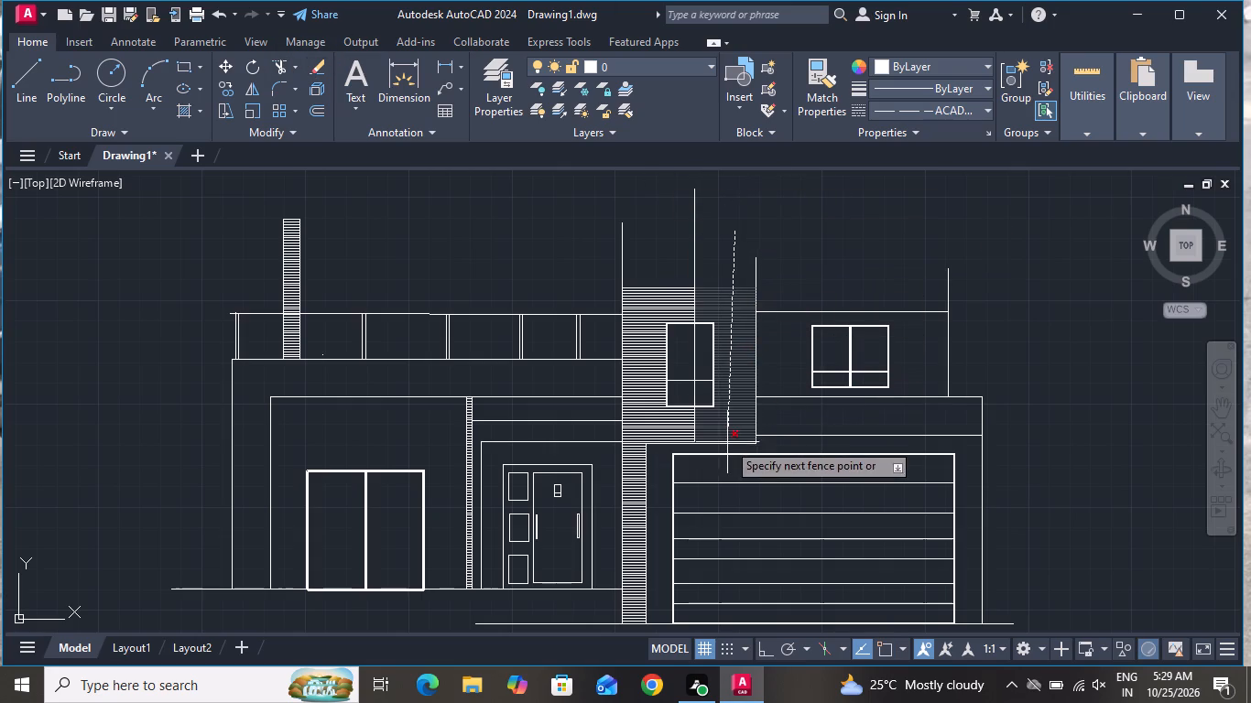
left_click(727, 442)
left_click(734, 443)
Trim the tower's old garage-side edge and the ends of the horizontal wall lines that meet it above the garage.
left_click(777, 350)
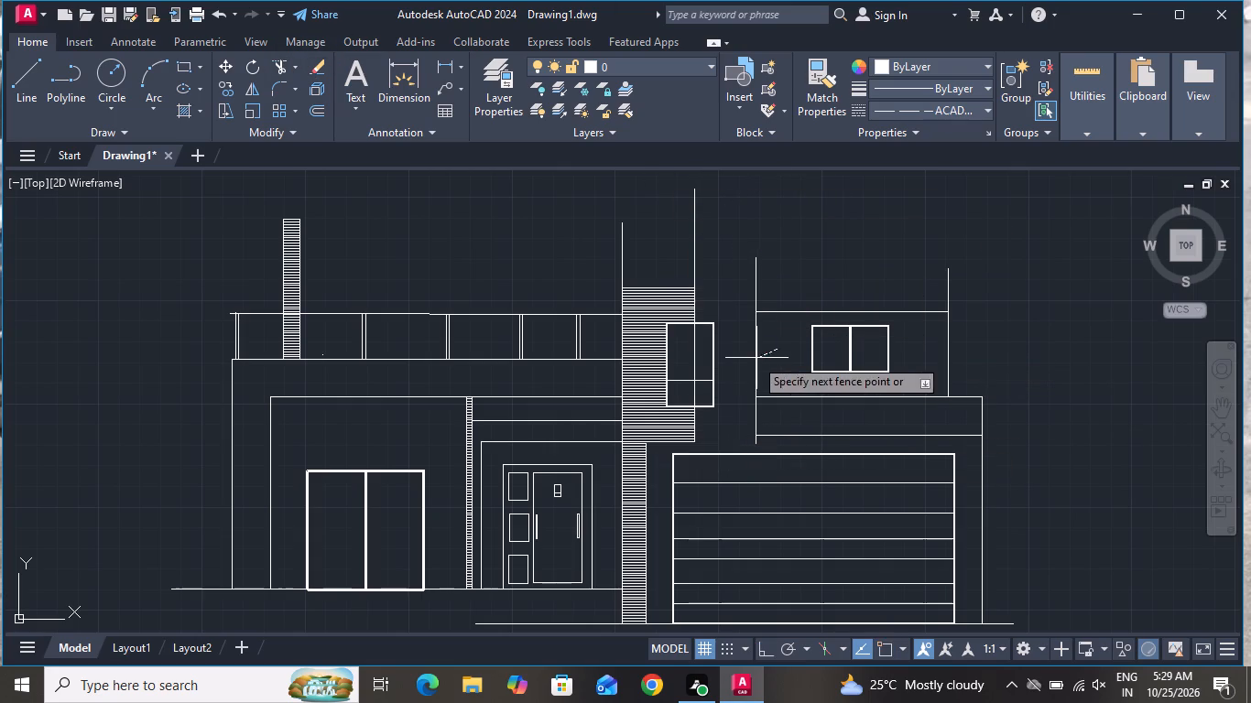
left_click(755, 358)
left_click(745, 261)
left_click(793, 306)
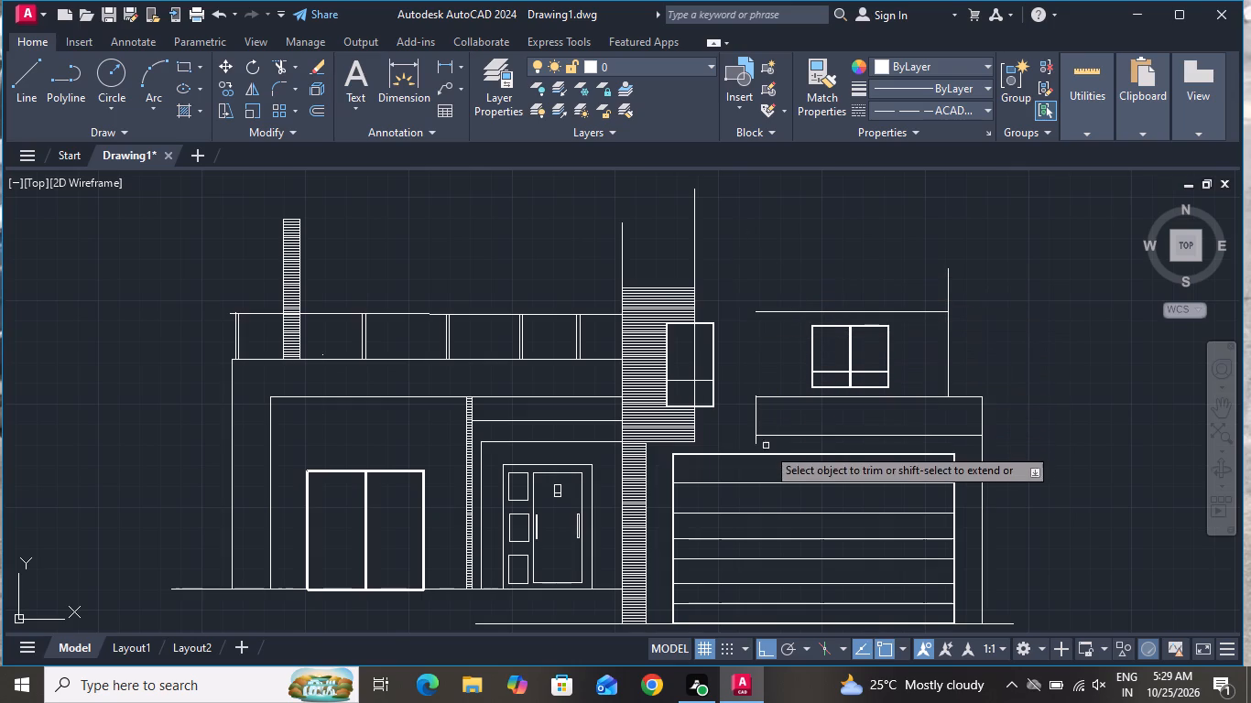
left_click(767, 447)
left_click(765, 363)
left_click(766, 408)
left_click(755, 416)
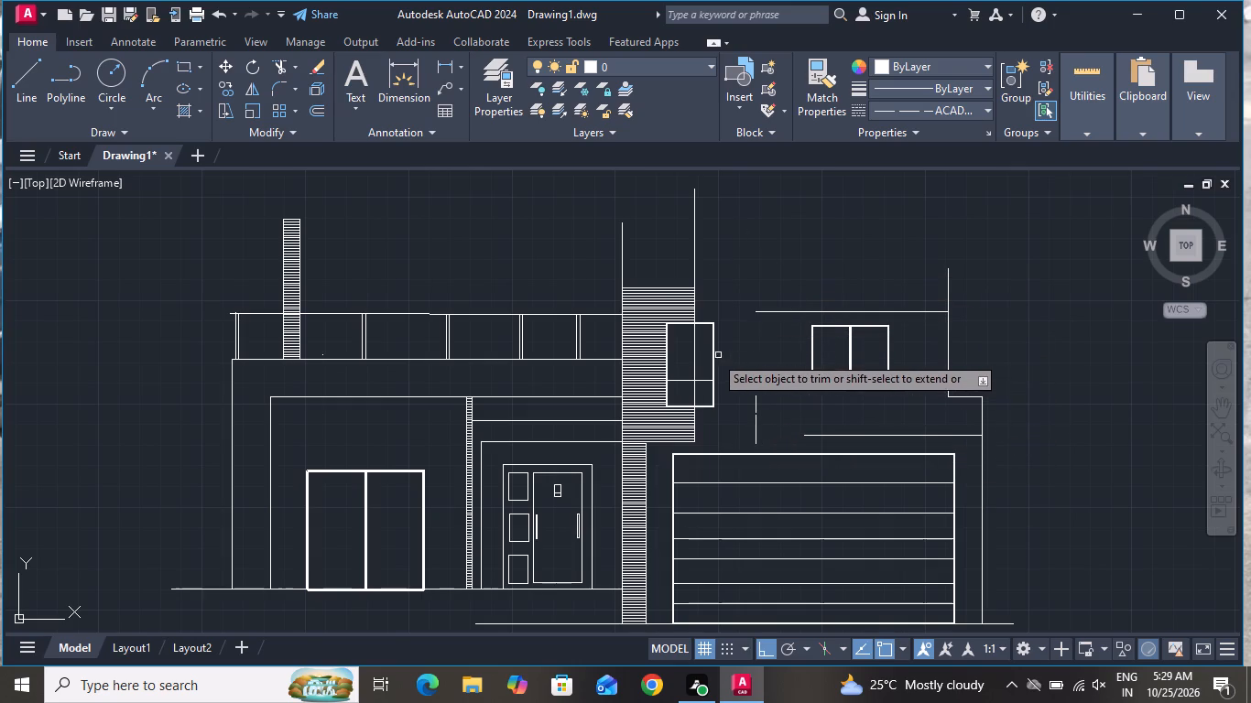
Trim the tower window's horizontal frame and sill lines beyond the new vertical line.
scroll(713, 355, "up", 2)
left_click(694, 243)
left_click(698, 517)
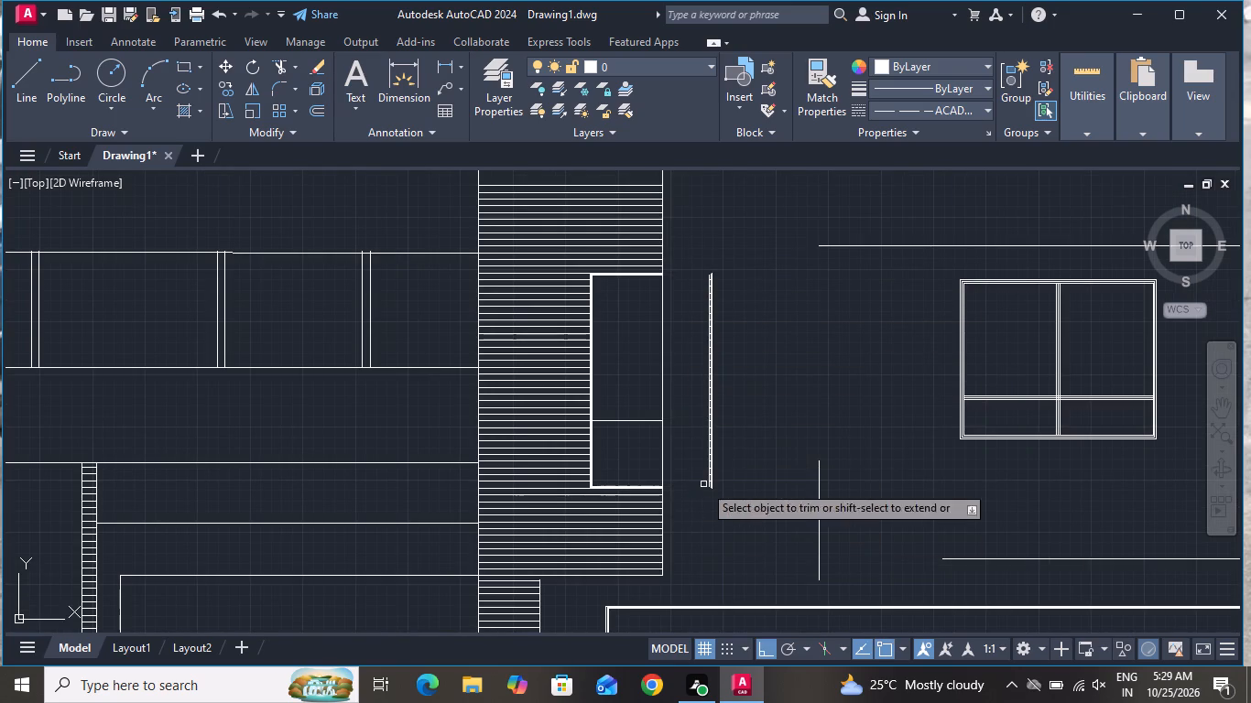
Trim sections out of the upper half of the detached window jamb left outside the narrowed tower.
left_click(722, 376)
left_click(701, 389)
left_click(712, 330)
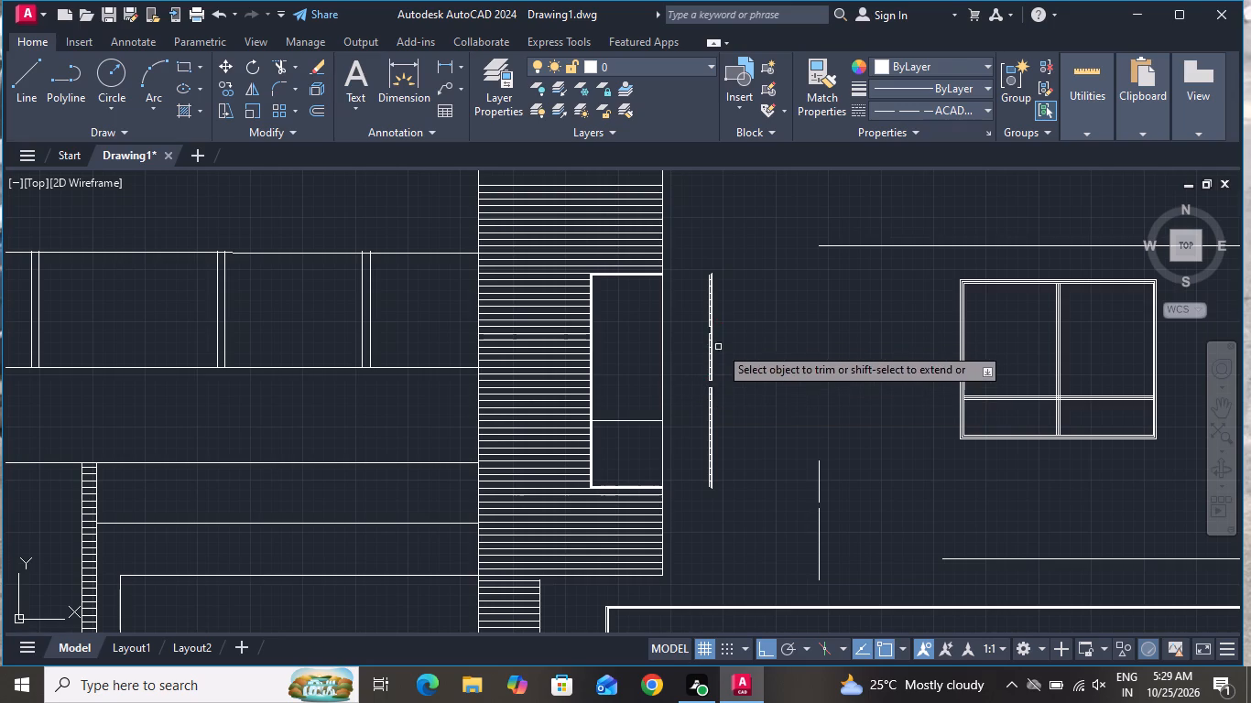
left_click(720, 343)
scroll(705, 282, "up", 4)
left_click(716, 230)
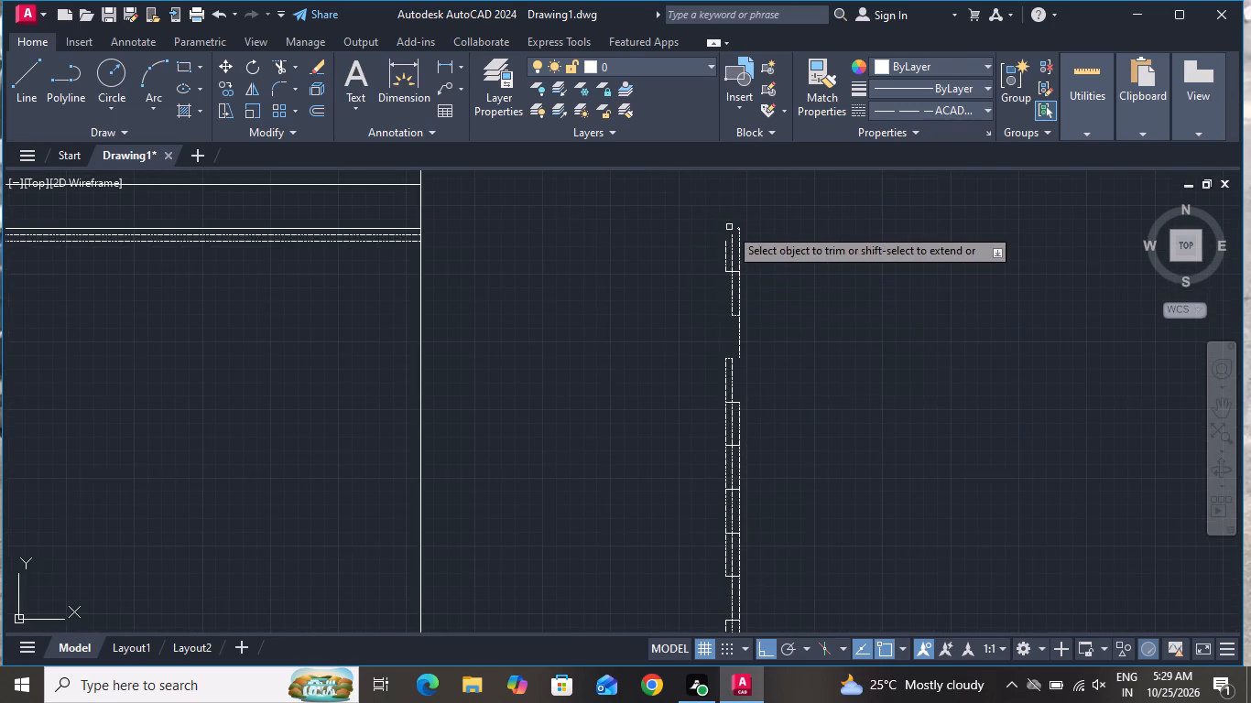
left_click(730, 226)
left_click(713, 460)
left_click(767, 473)
left_click_drag(775, 469, 767, 469)
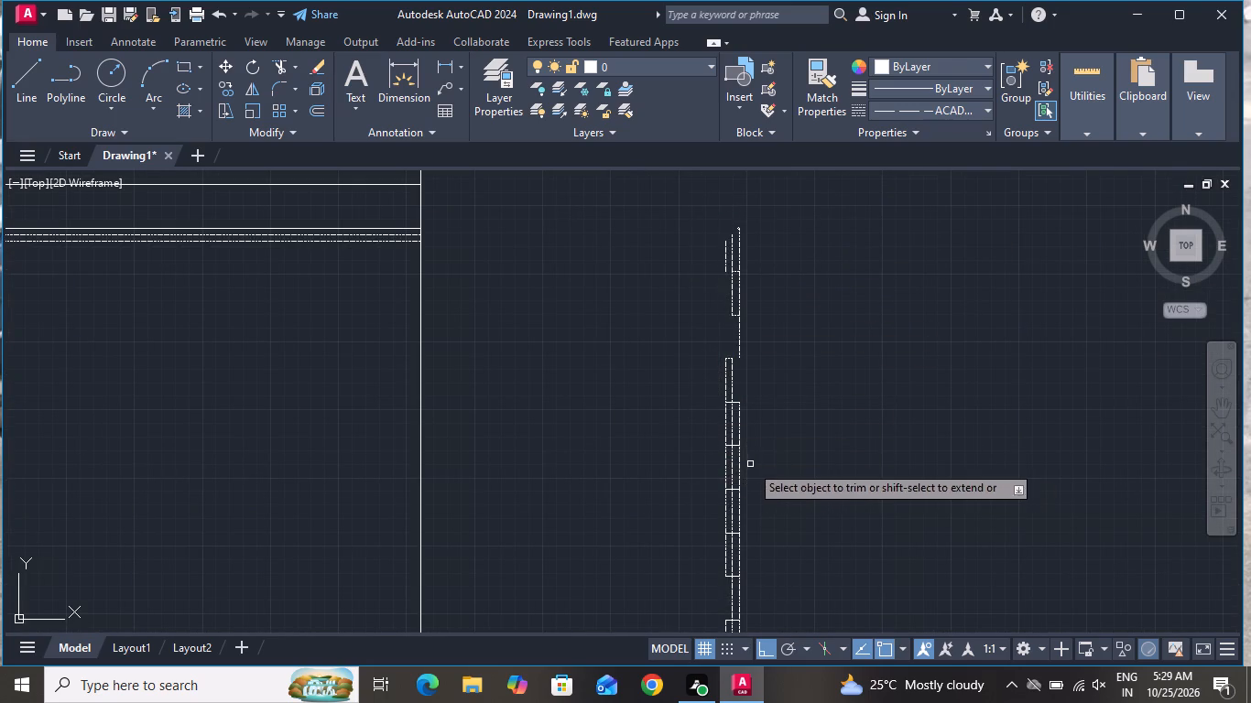
left_click(728, 461)
left_click_drag(775, 416, 804, 415)
left_click_drag(818, 409, 720, 427)
left_click_drag(720, 427, 703, 449)
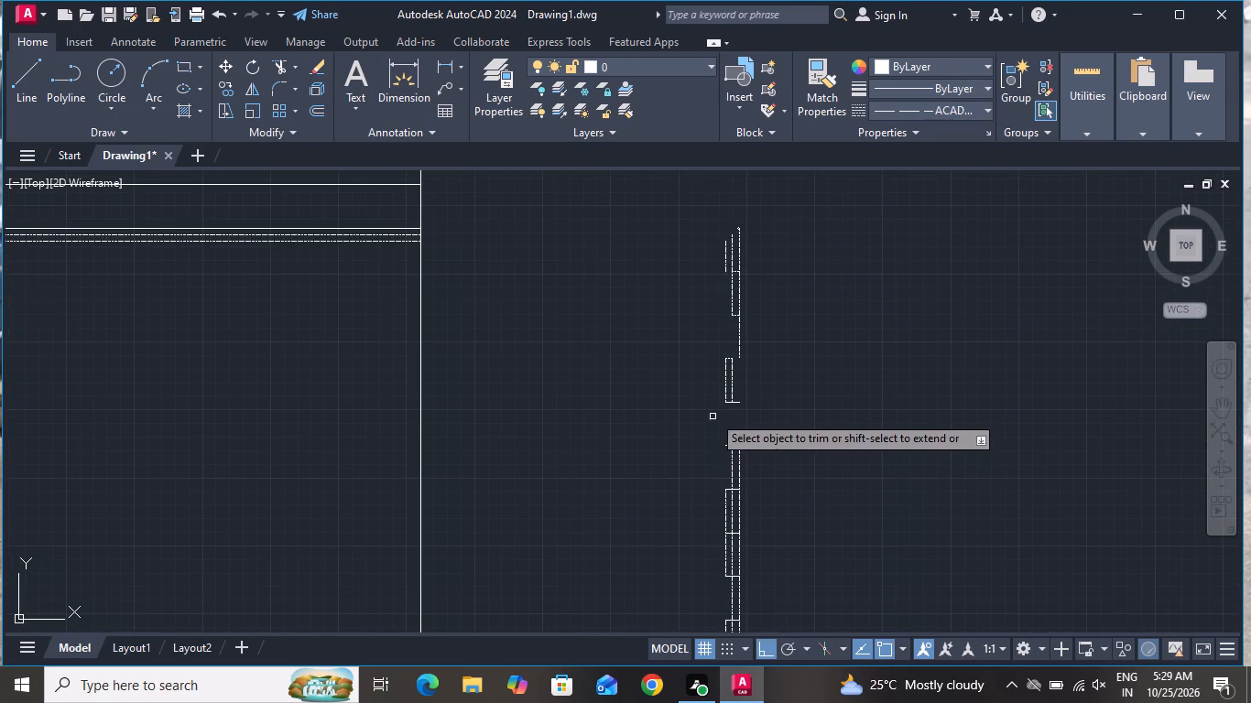
left_click(713, 410)
Clear the remaining line fragments at the top end of the detached window jamb.
double_click(792, 258)
left_click(676, 250)
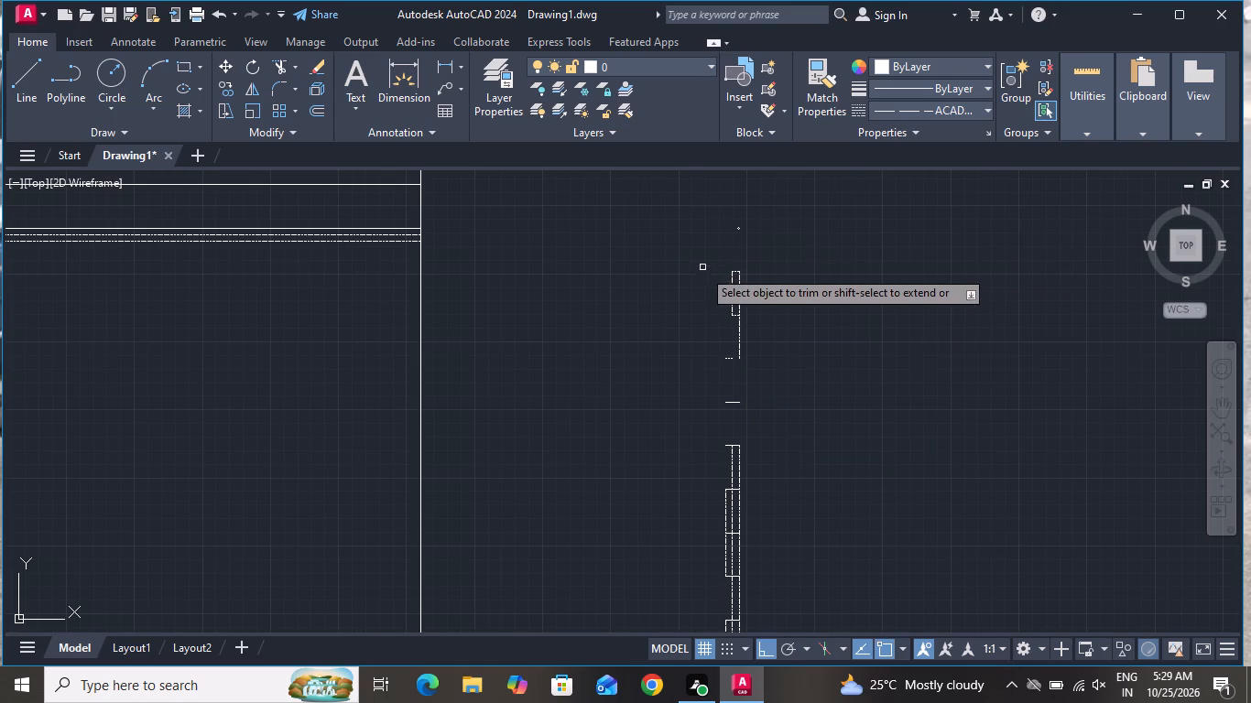
left_click_drag(699, 282, 742, 293)
left_click(852, 341)
triple_click(744, 348)
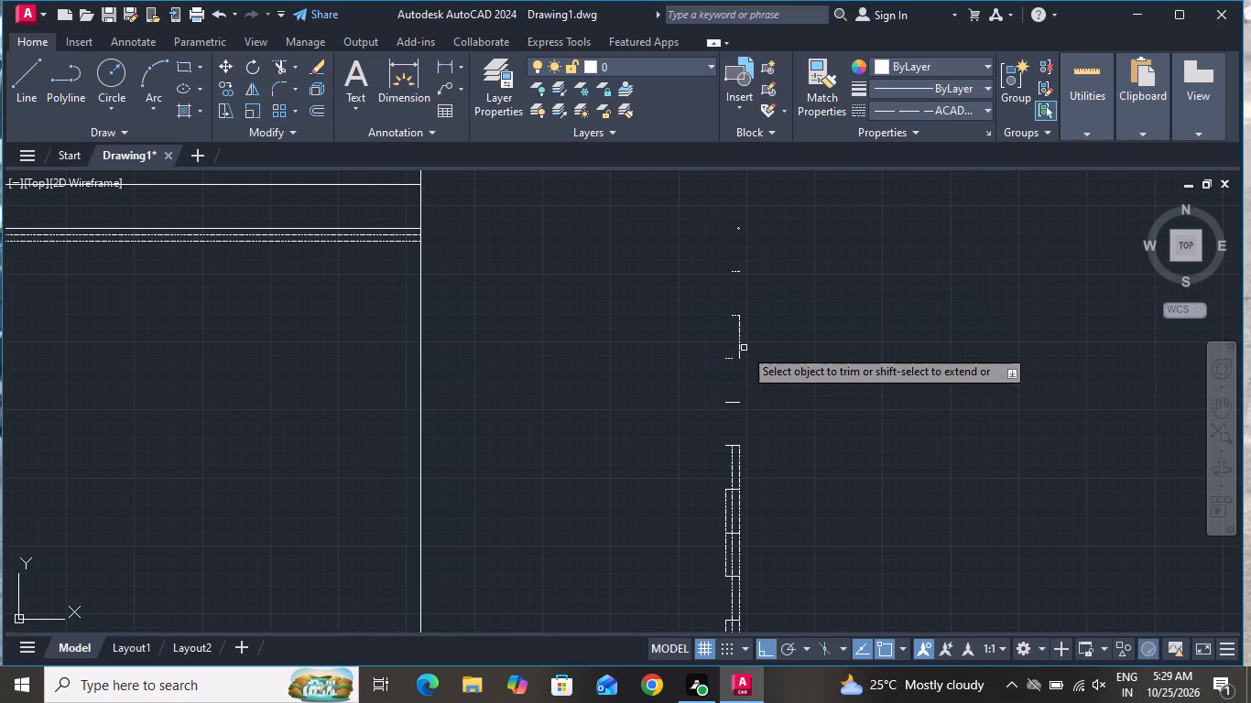
left_click(729, 294)
left_click(734, 271)
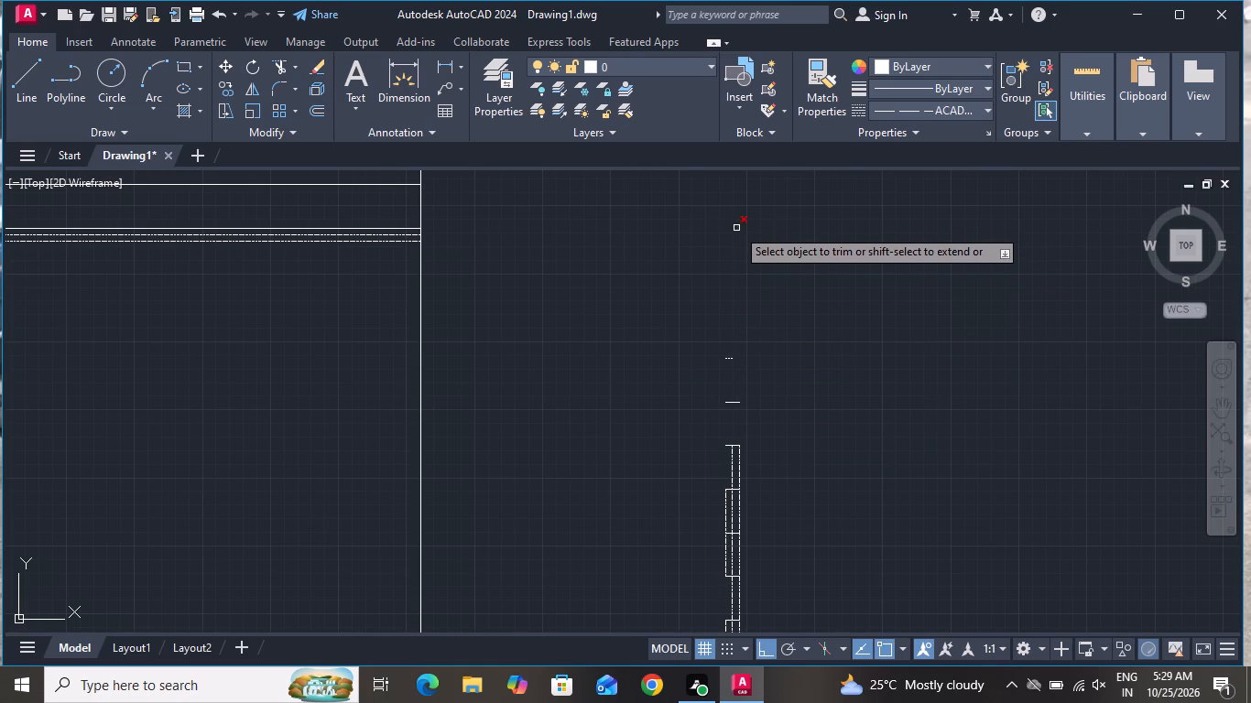
left_click(736, 227)
left_click(734, 404)
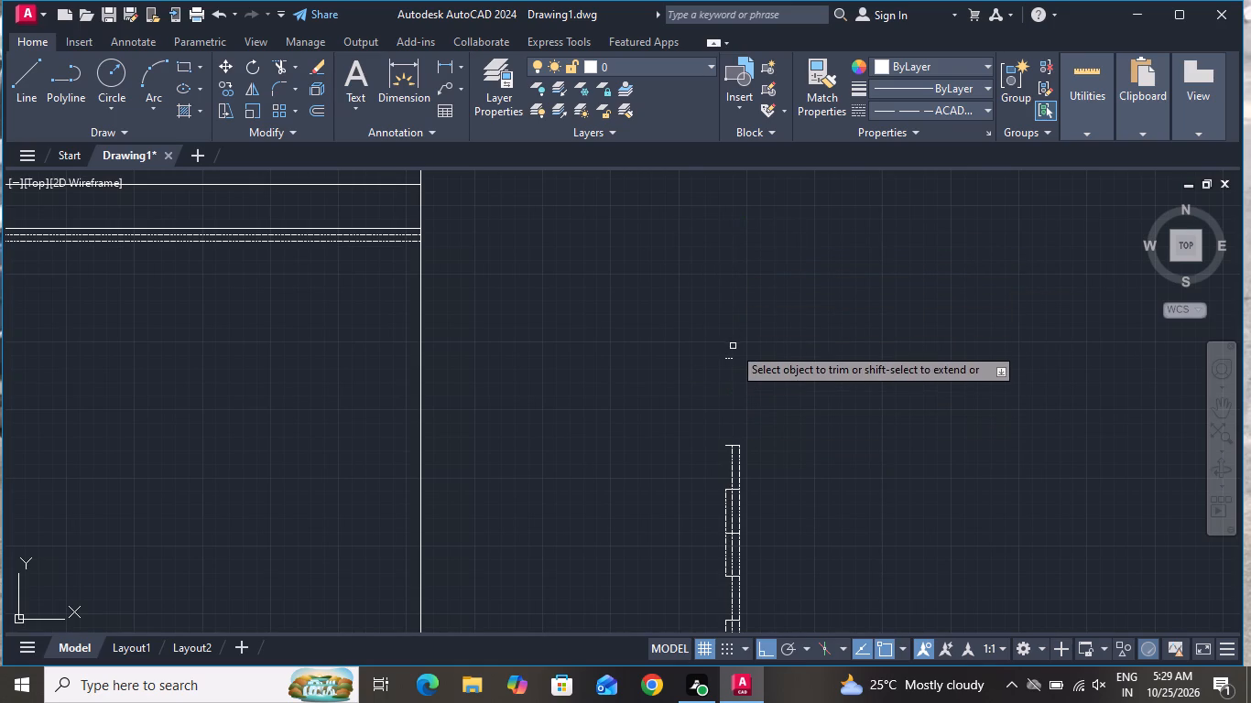
left_click(725, 358)
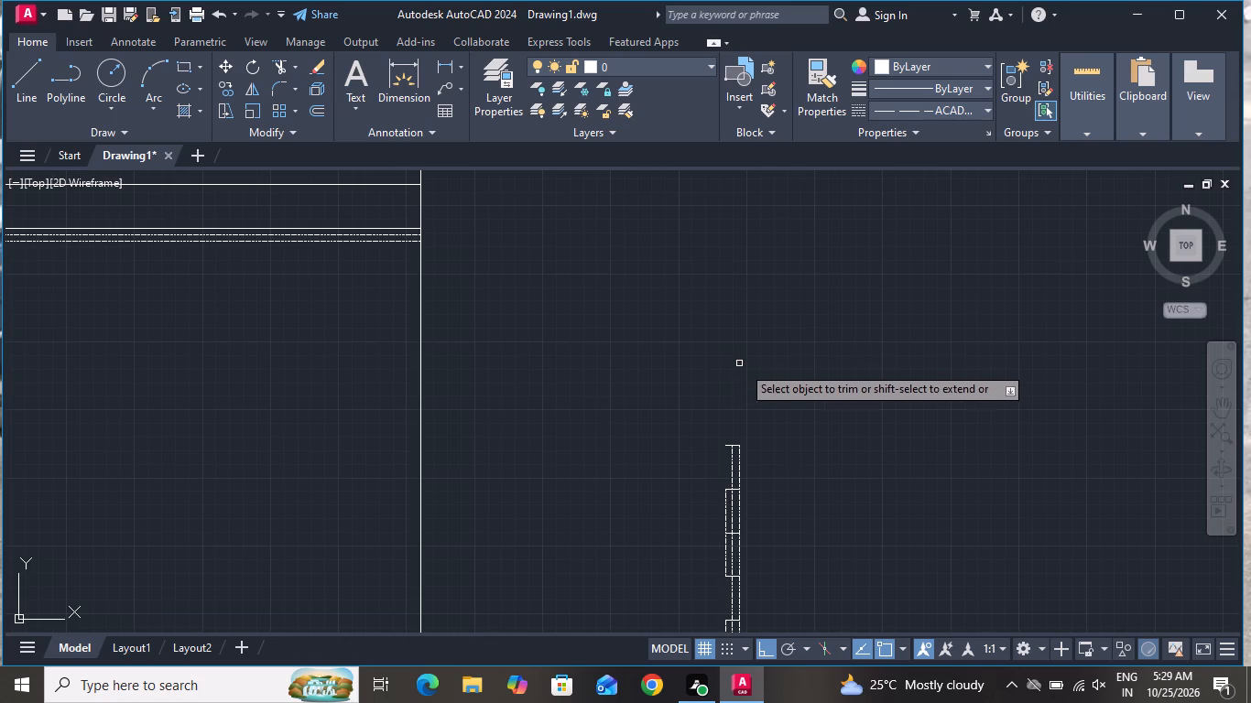
Trim further pieces from the upper and middle parts of the detached window jamb.
scroll(751, 369, "down", 4)
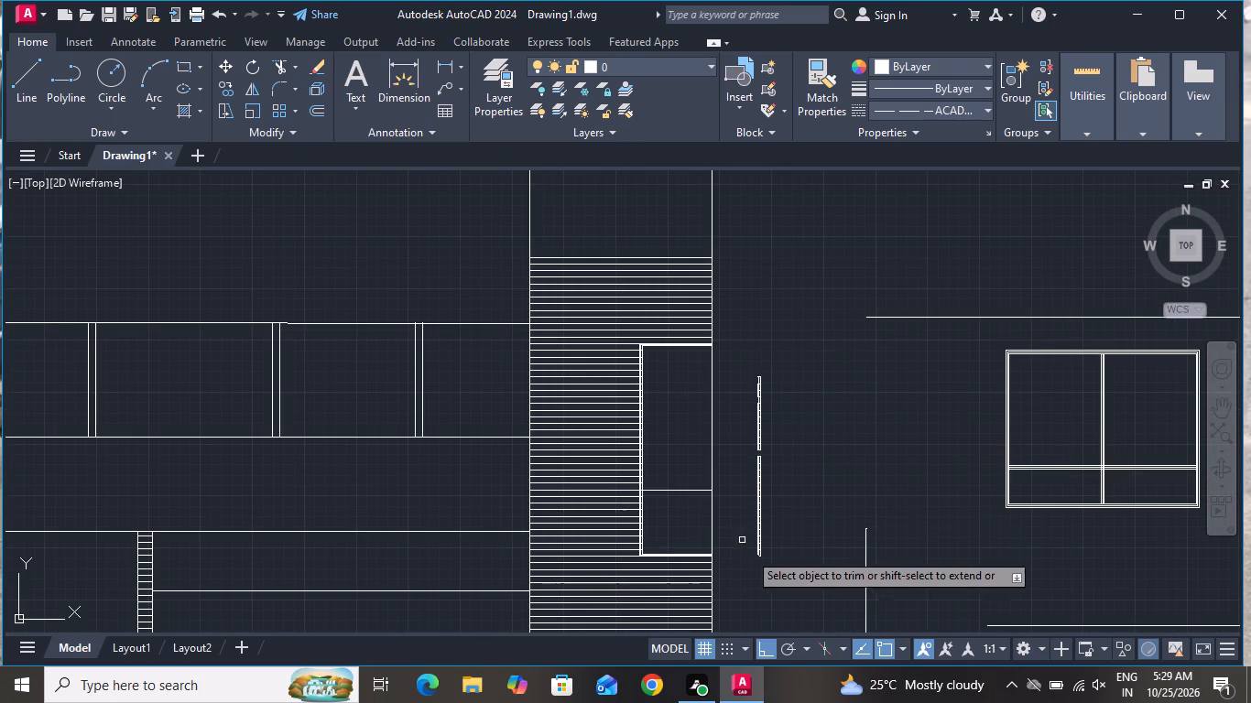
left_click(763, 577)
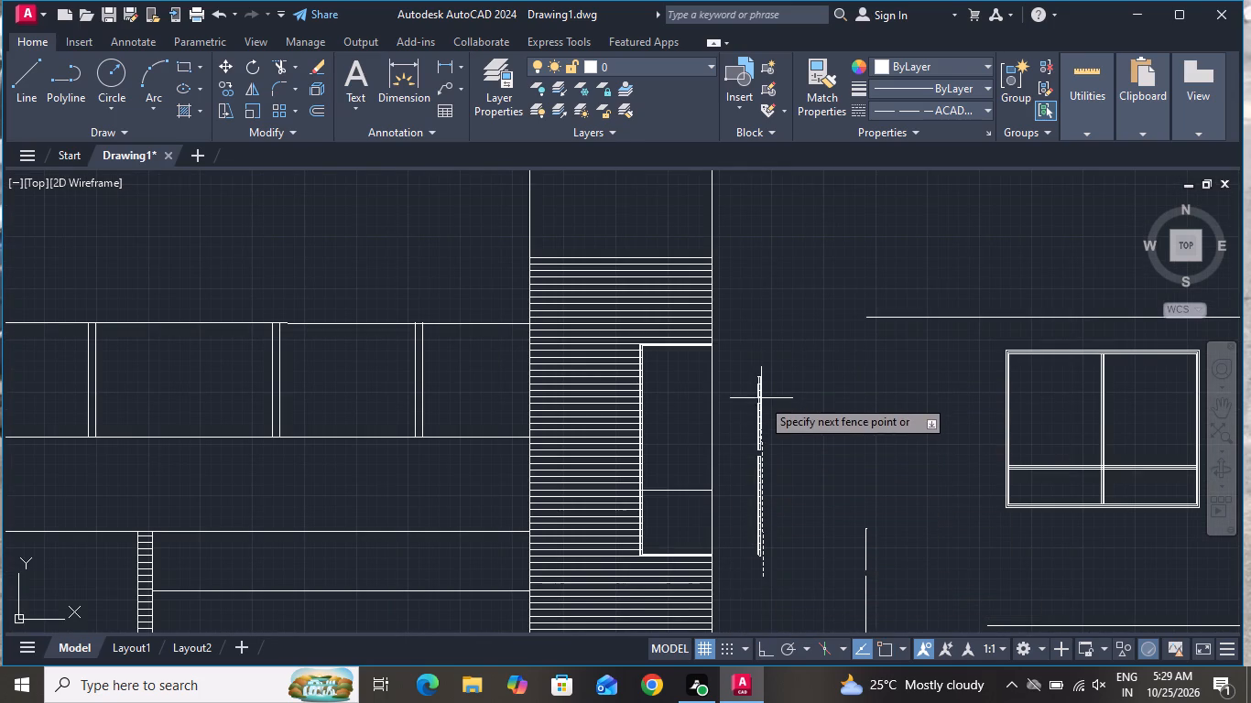
left_click(757, 378)
left_click(757, 381)
left_click(759, 384)
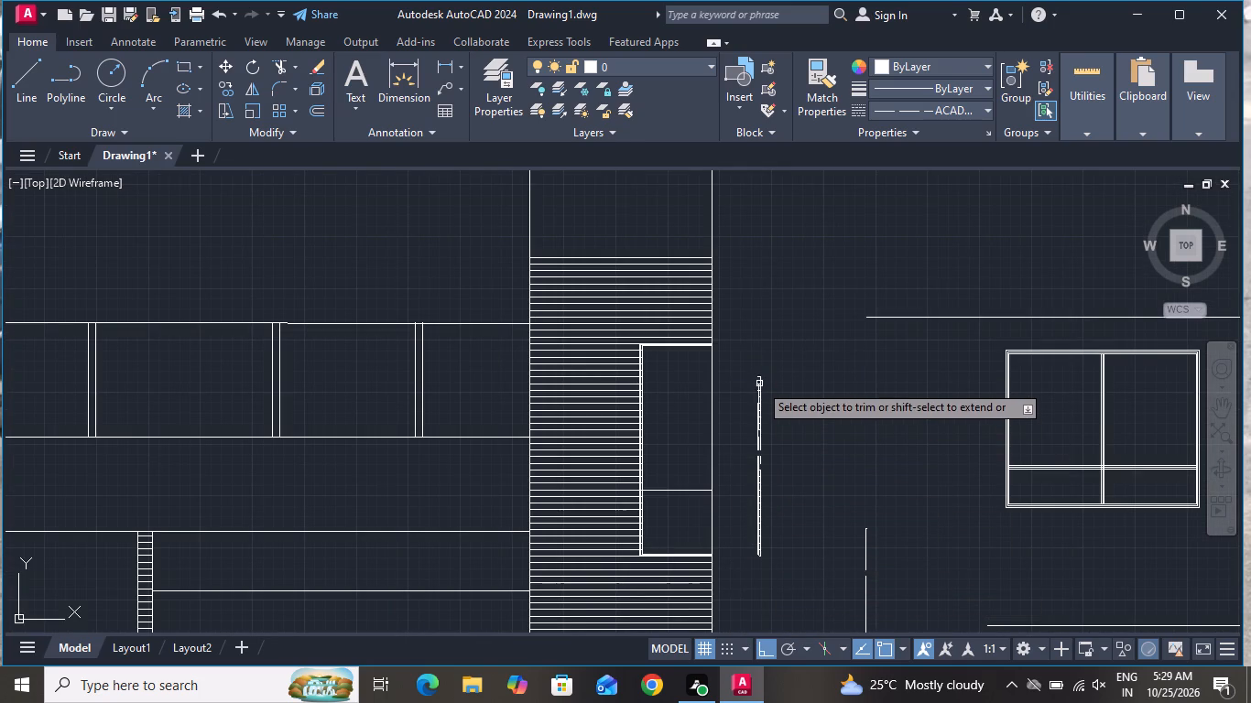
left_click(756, 398)
left_click(767, 414)
left_click(751, 445)
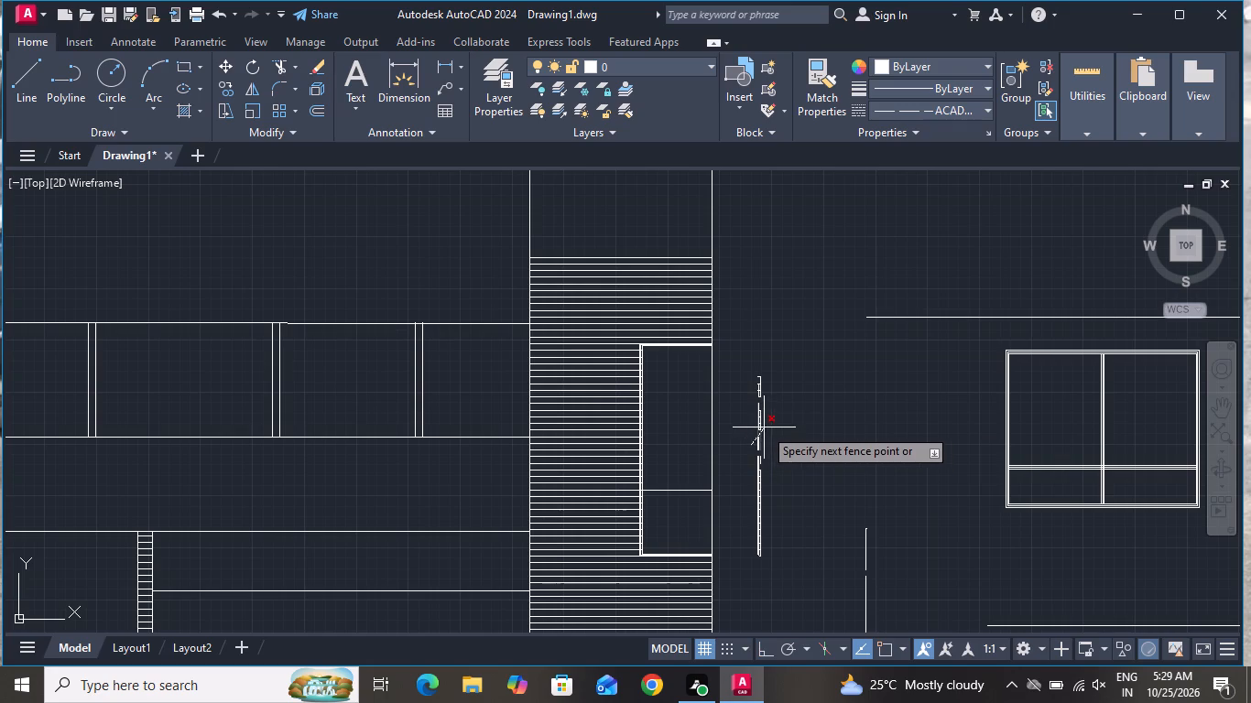
double_click(761, 422)
left_click(756, 451)
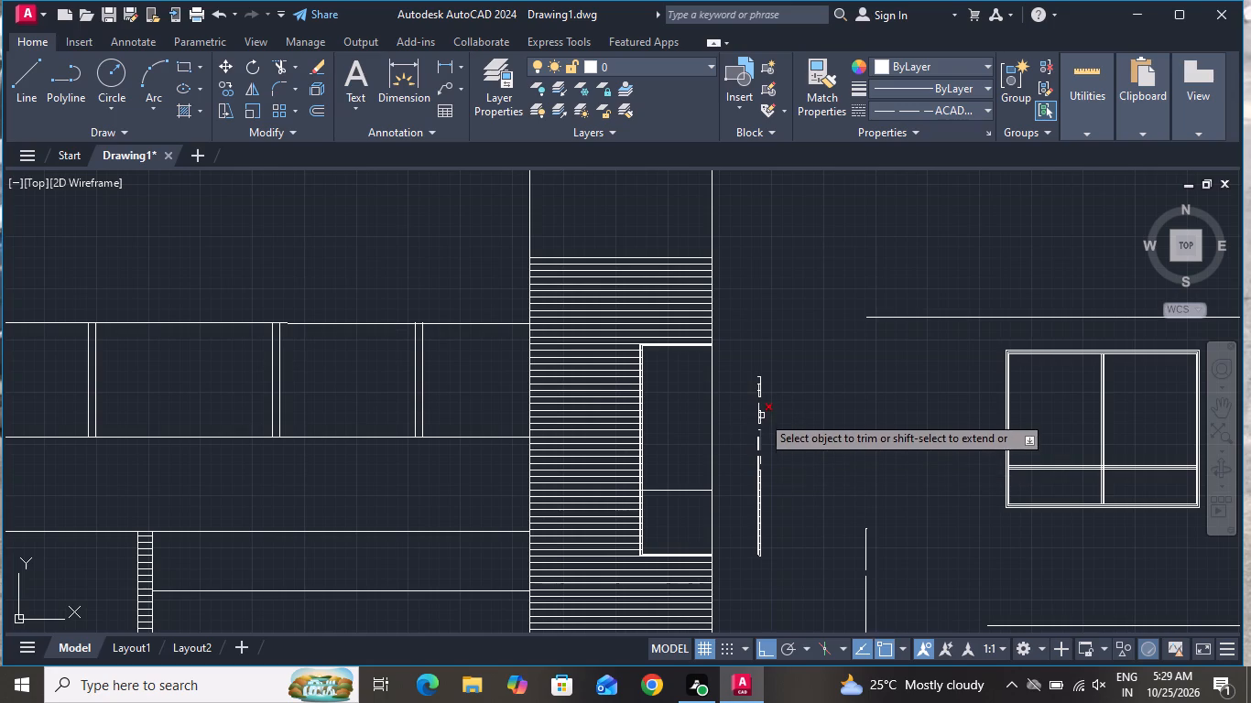
left_click(762, 377)
Trim along the full height of the detached window jamb to remove more of its remaining line pieces.
left_click(754, 368)
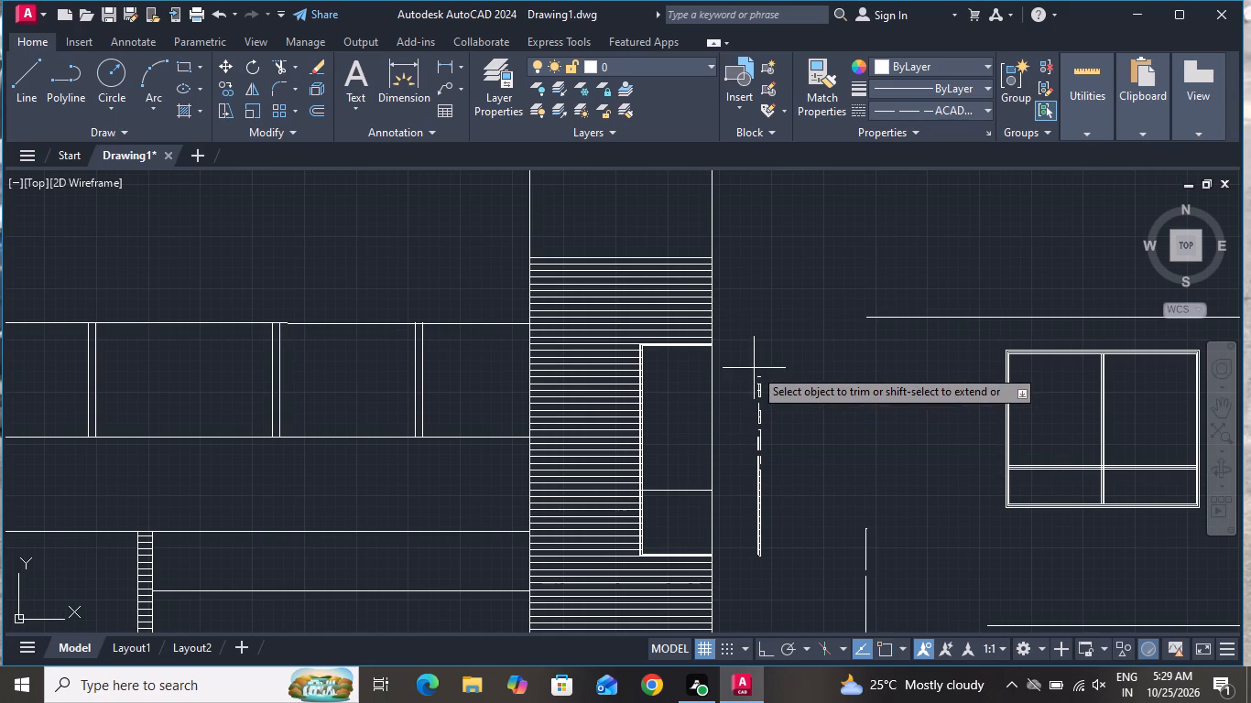
left_click(760, 557)
double_click(760, 557)
left_click(760, 545)
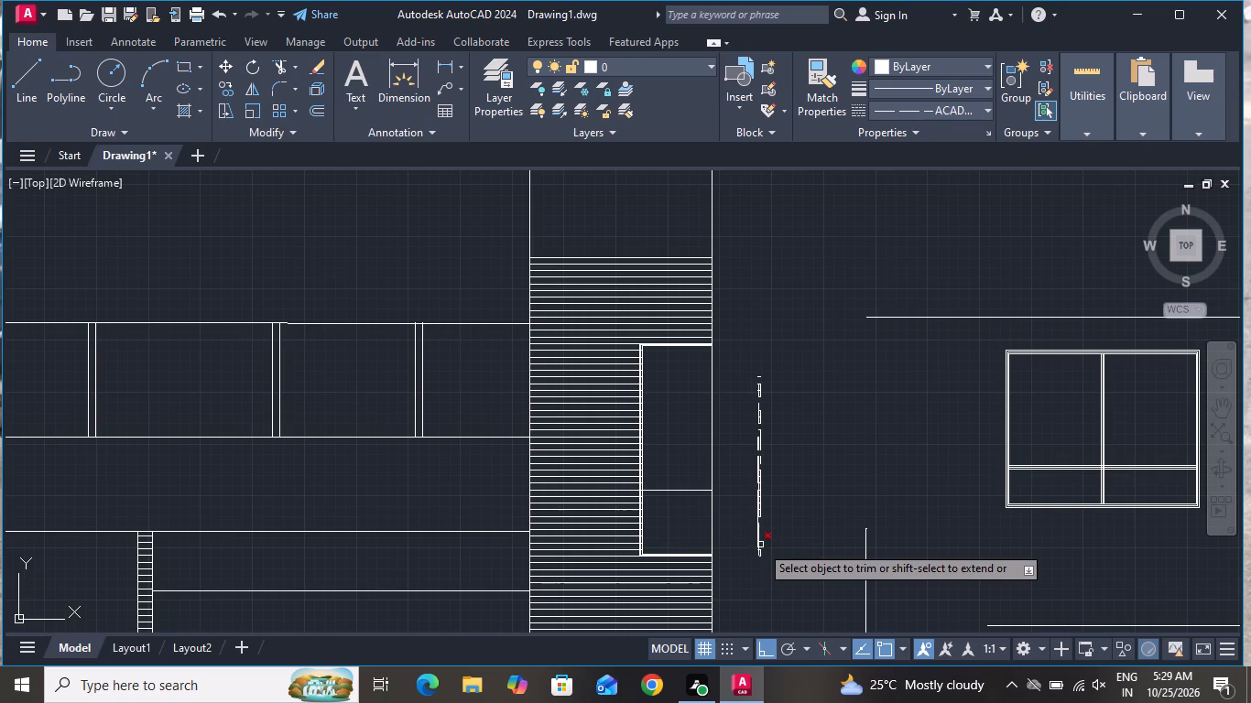
left_click(760, 534)
left_click(760, 525)
double_click(760, 514)
double_click(762, 493)
double_click(767, 460)
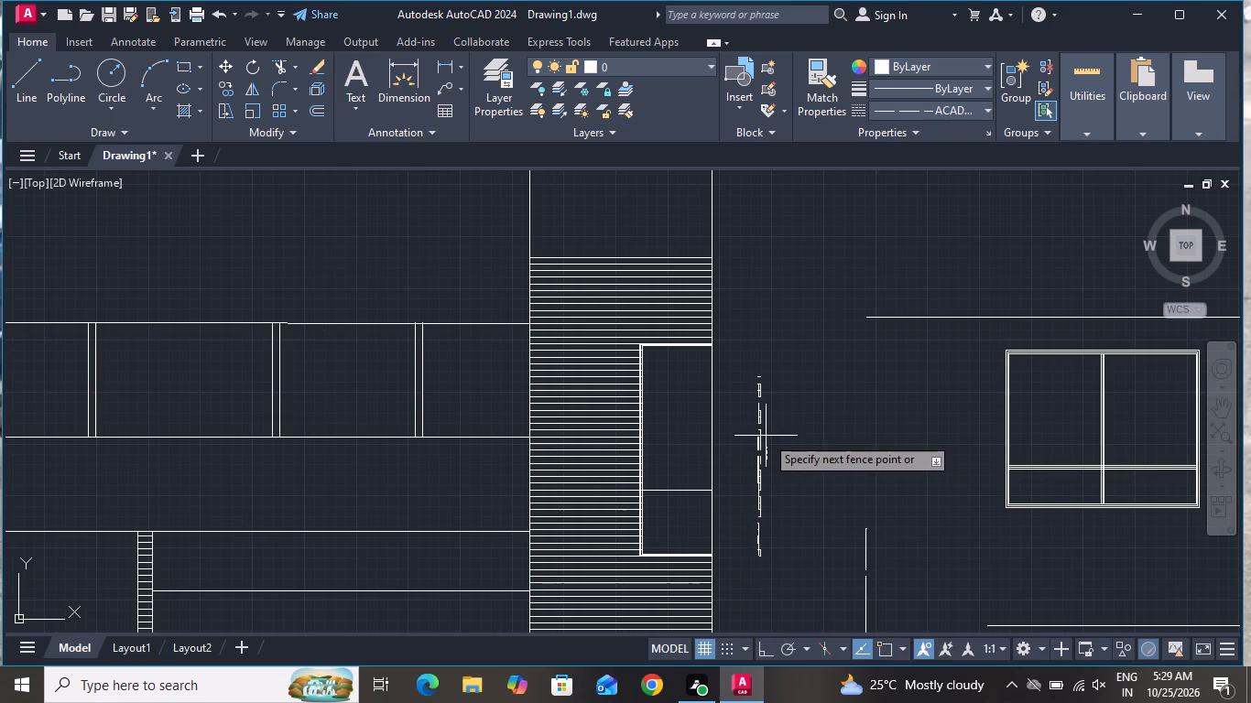
left_click_drag(766, 416, 768, 376)
double_click(768, 370)
left_click(758, 371)
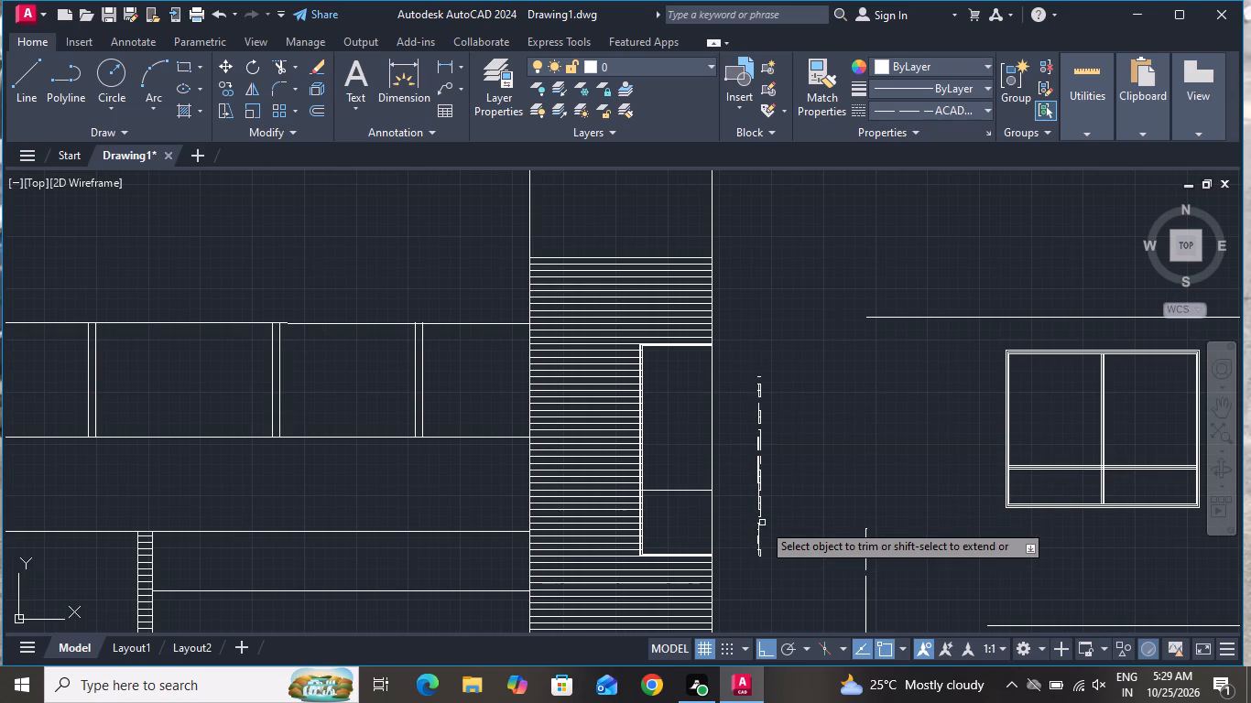
Trim the middle section of the detached window jamb with several crossing fence cuts.
scroll(745, 578, "up", 2)
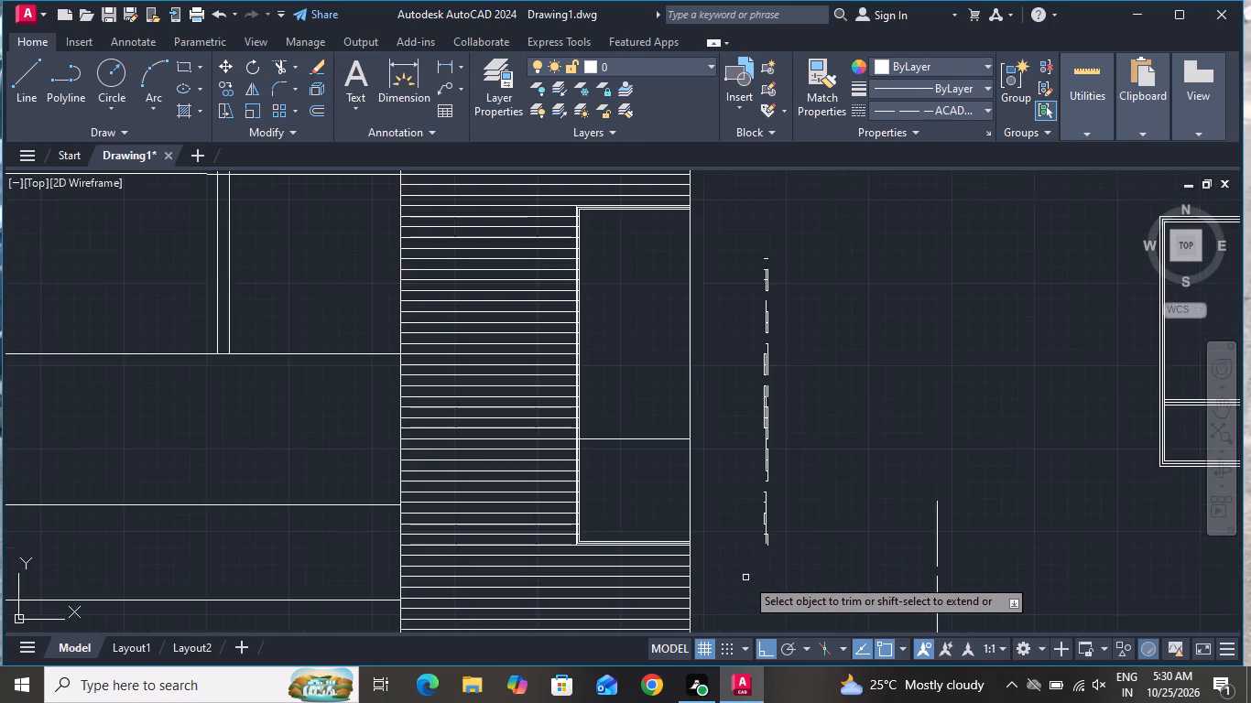
scroll(745, 578, "up", 1)
scroll(756, 530, "down", 3)
left_click(765, 449)
left_click(796, 419)
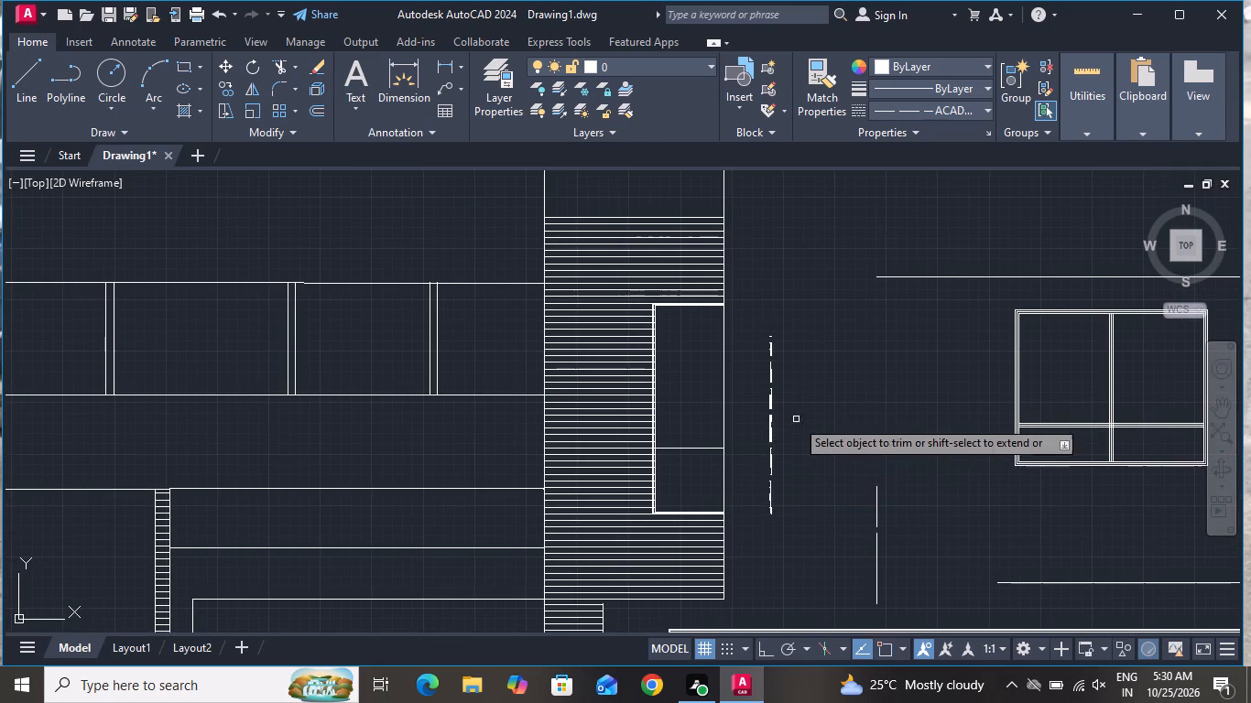
left_click(766, 441)
left_click(857, 418)
left_click(749, 429)
left_click(838, 422)
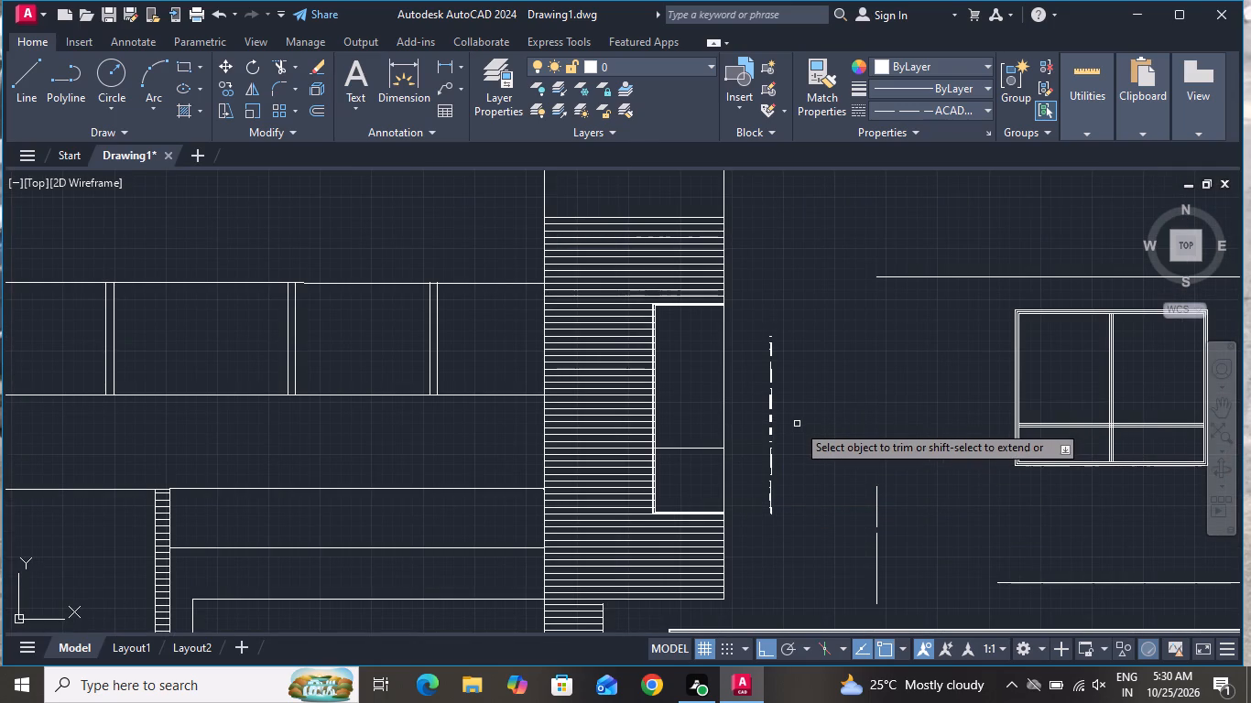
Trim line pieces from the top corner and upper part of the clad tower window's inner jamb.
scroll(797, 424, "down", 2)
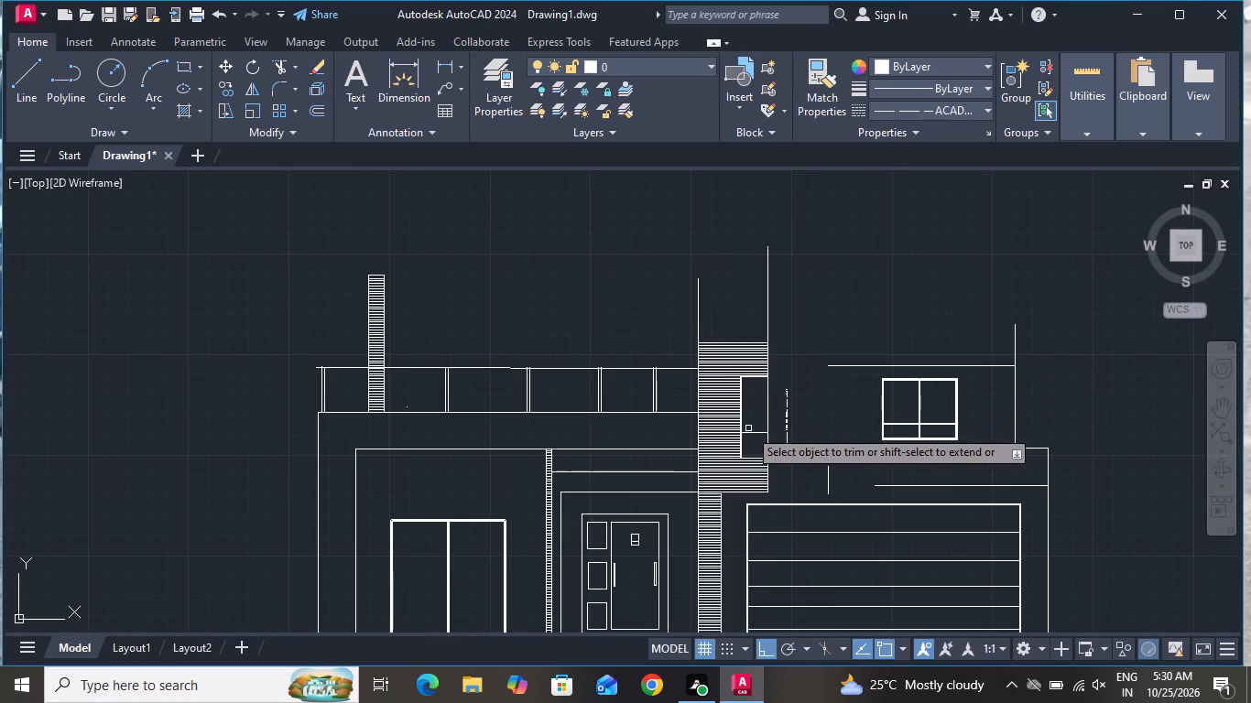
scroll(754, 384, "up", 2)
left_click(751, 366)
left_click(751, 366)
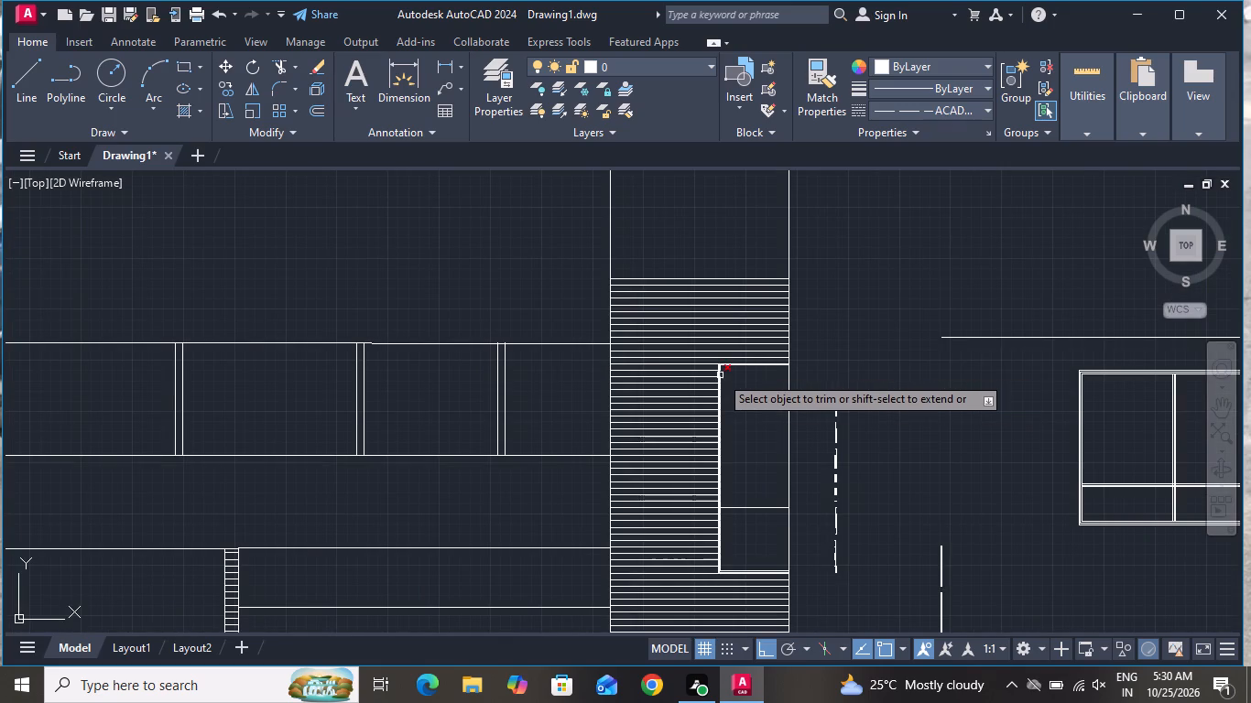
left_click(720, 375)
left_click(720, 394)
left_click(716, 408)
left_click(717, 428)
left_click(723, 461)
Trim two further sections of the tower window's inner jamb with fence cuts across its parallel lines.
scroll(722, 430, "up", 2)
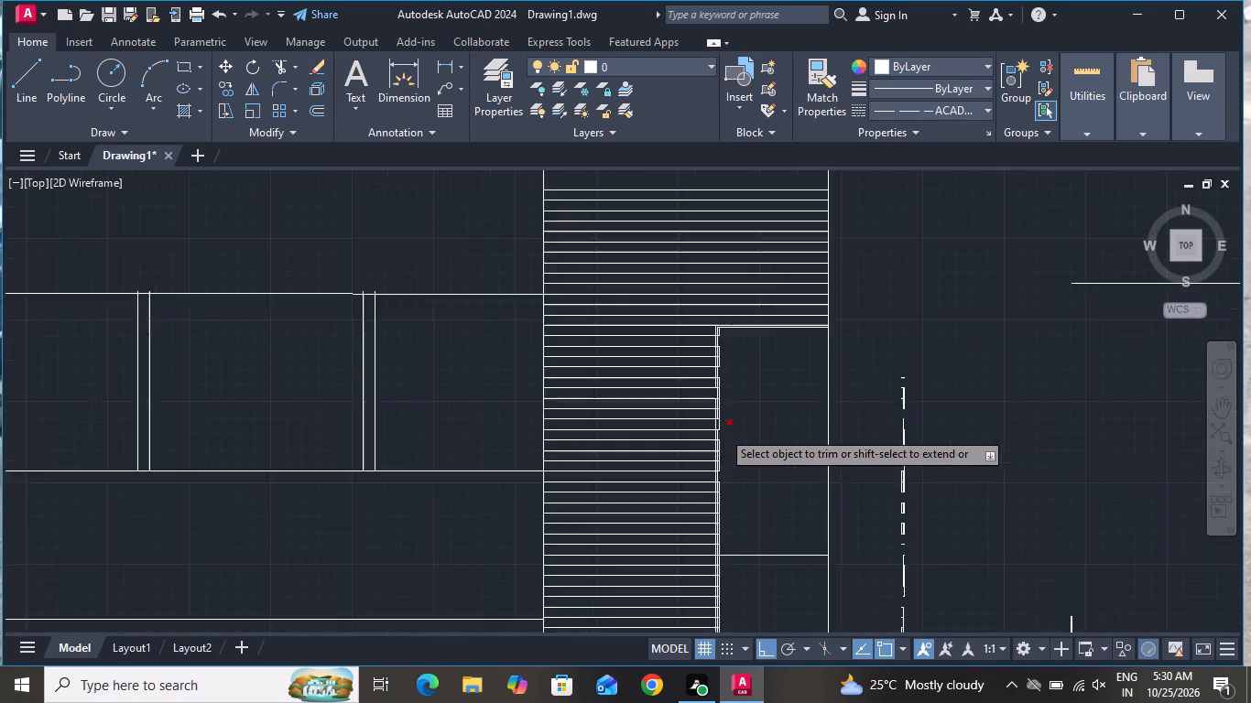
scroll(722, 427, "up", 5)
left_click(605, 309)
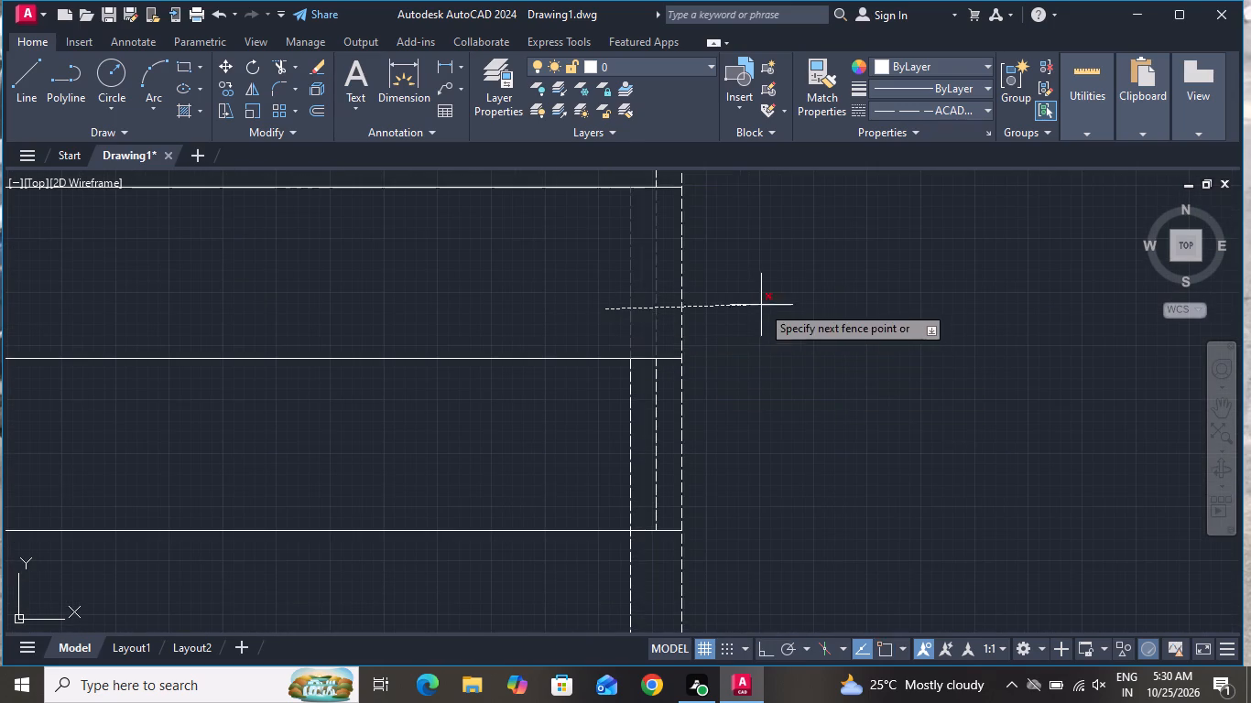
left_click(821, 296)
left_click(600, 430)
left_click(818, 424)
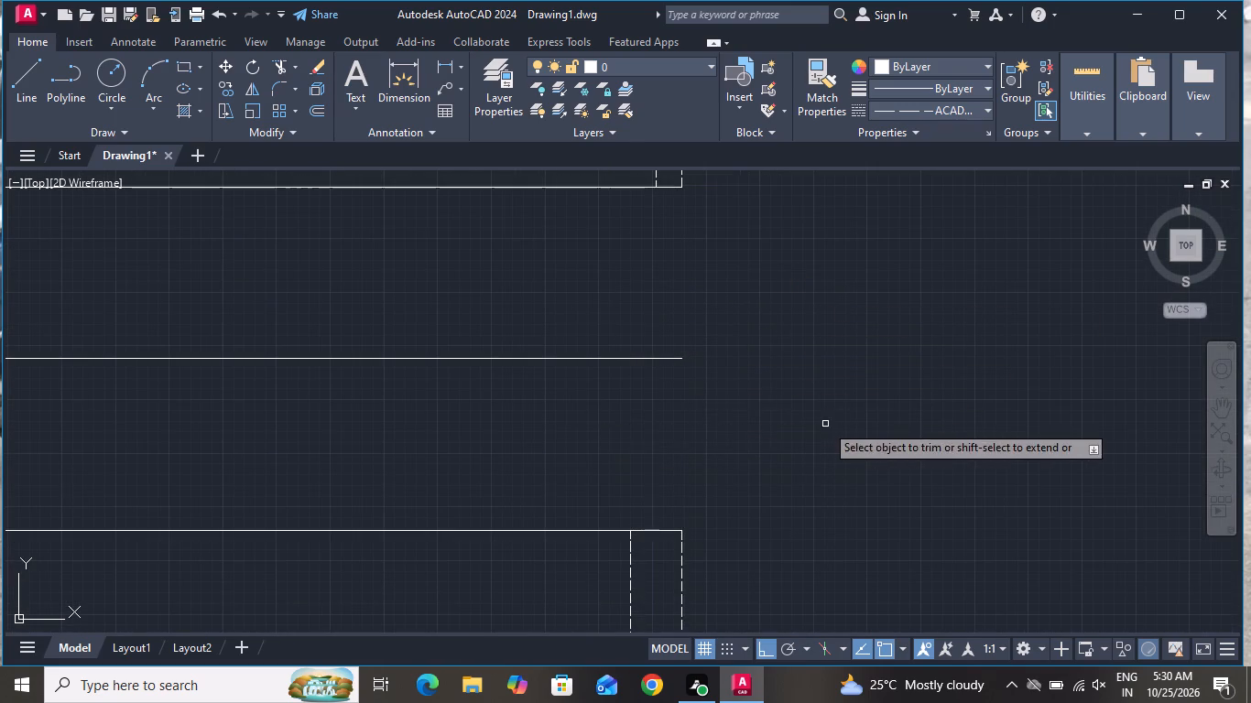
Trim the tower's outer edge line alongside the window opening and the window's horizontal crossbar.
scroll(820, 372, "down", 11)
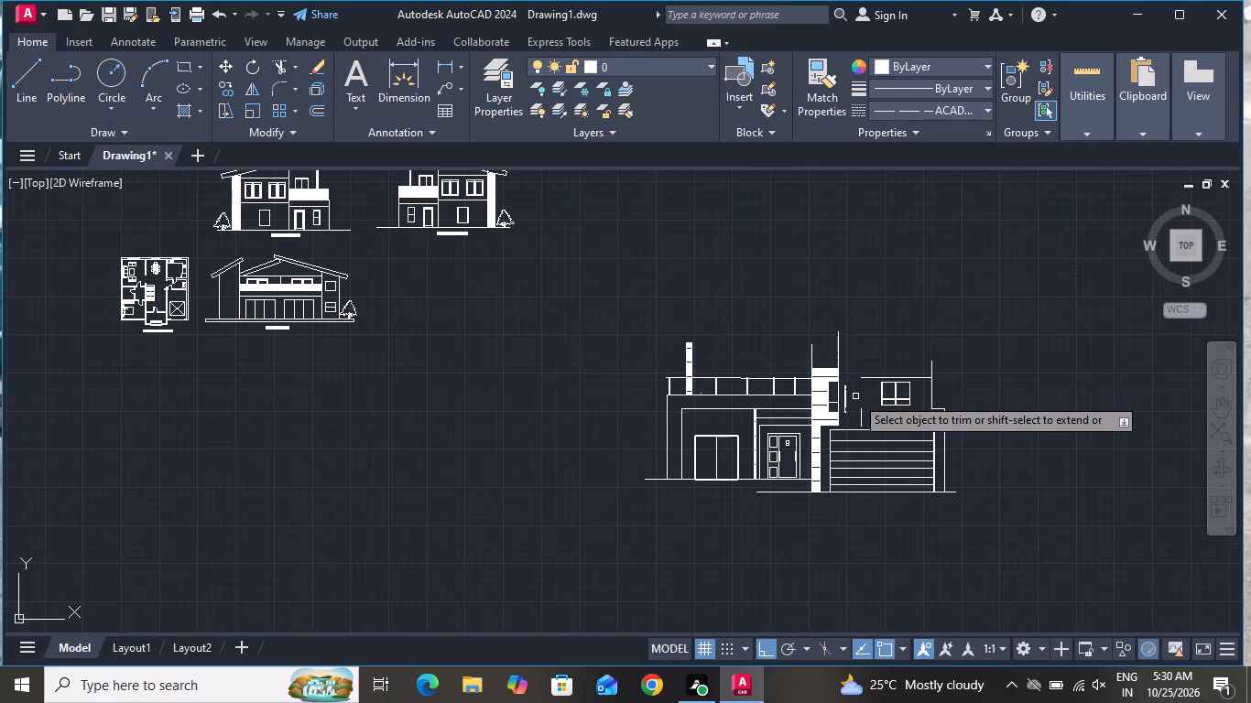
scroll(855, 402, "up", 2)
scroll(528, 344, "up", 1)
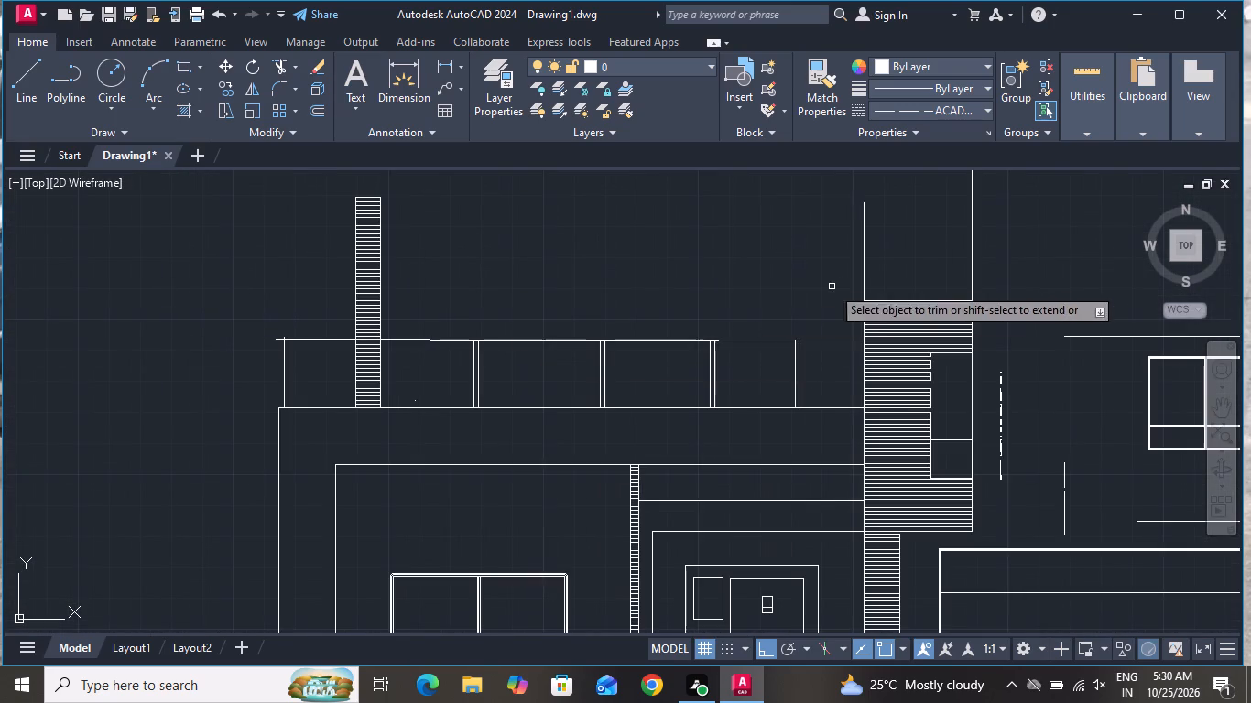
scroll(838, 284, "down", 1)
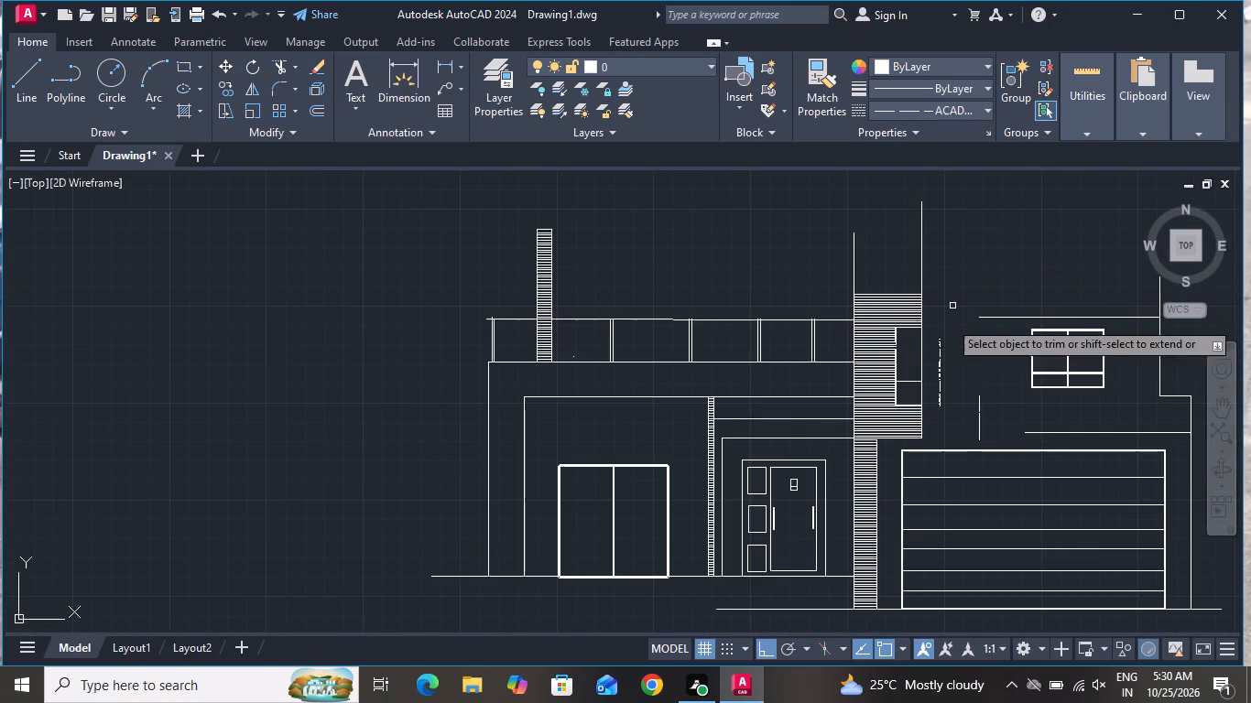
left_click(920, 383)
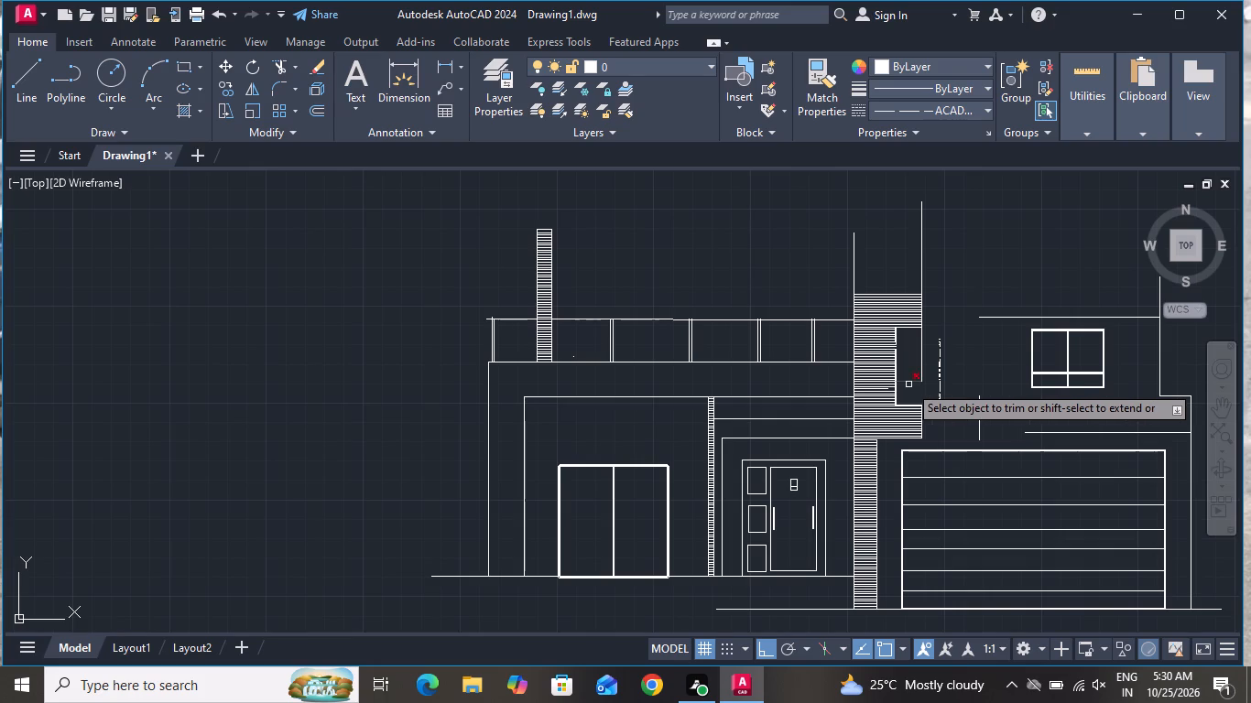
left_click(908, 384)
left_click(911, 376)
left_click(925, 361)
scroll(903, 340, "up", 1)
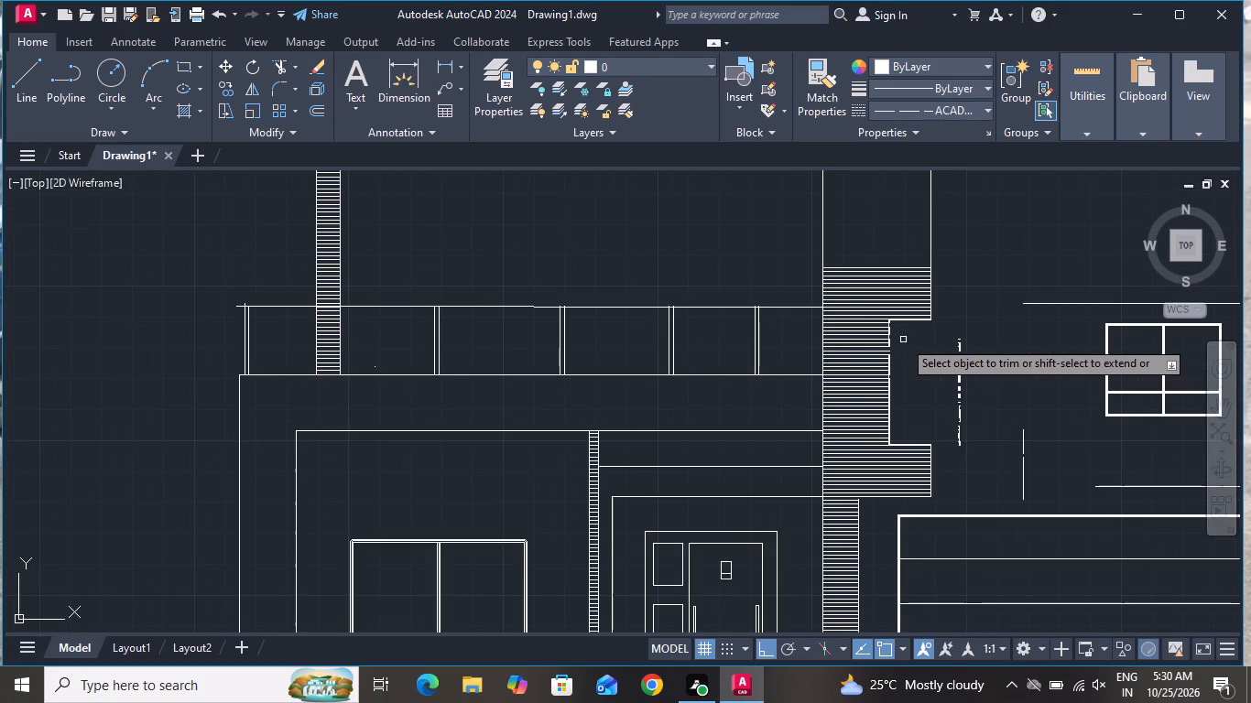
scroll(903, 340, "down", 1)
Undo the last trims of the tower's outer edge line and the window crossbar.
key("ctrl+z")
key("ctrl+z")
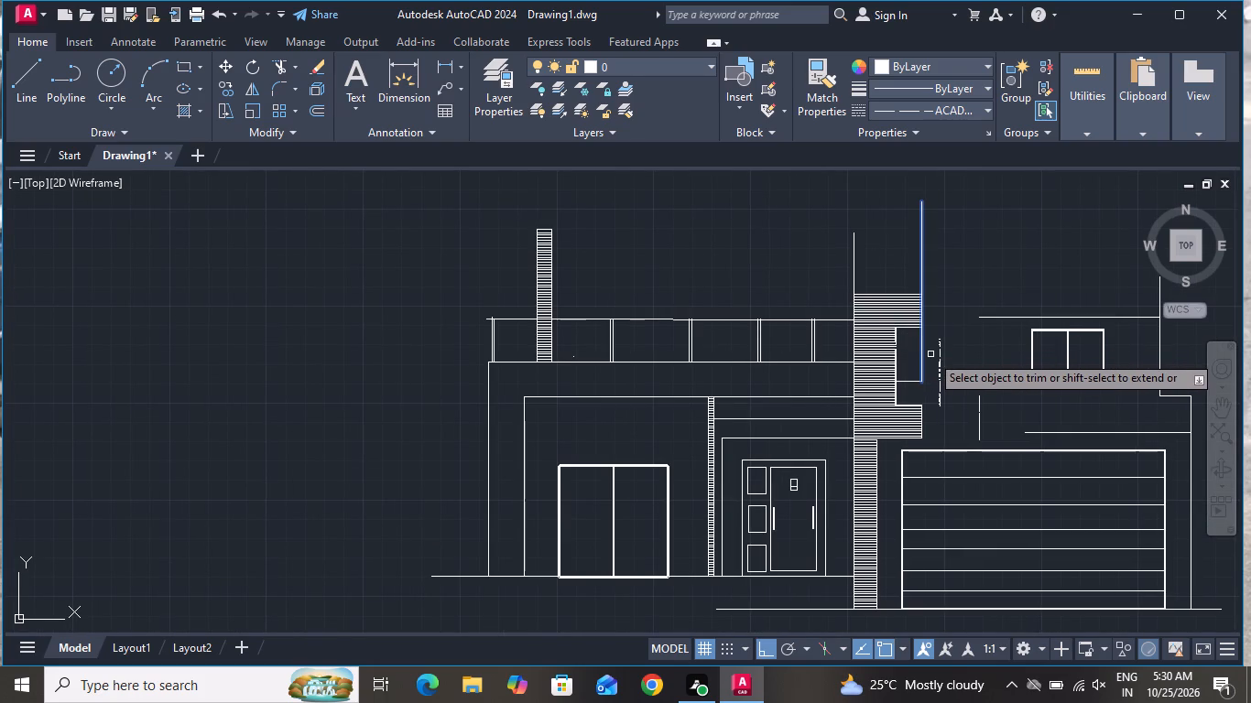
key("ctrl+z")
Trim the handrail overhang and the post stub at the free outer end of the balcony railing.
scroll(930, 354, "down", 2, "ctrl")
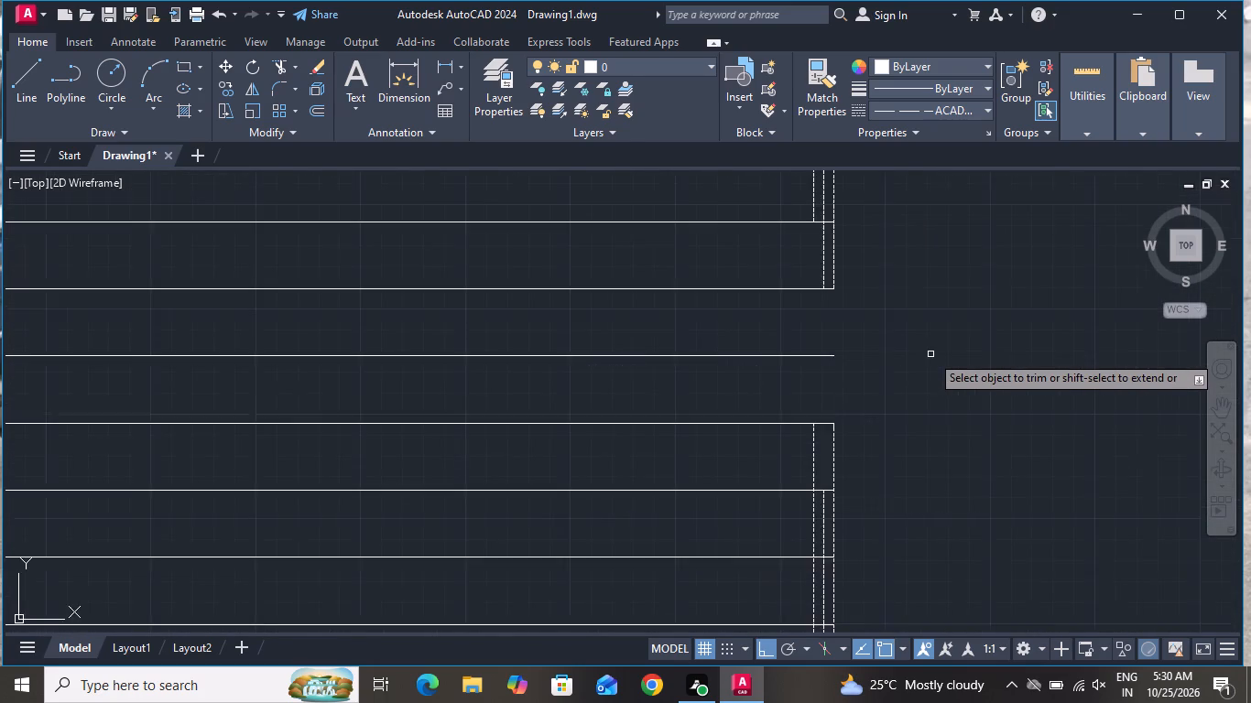
scroll(930, 354, "down", 7)
scroll(941, 436, "down", 2)
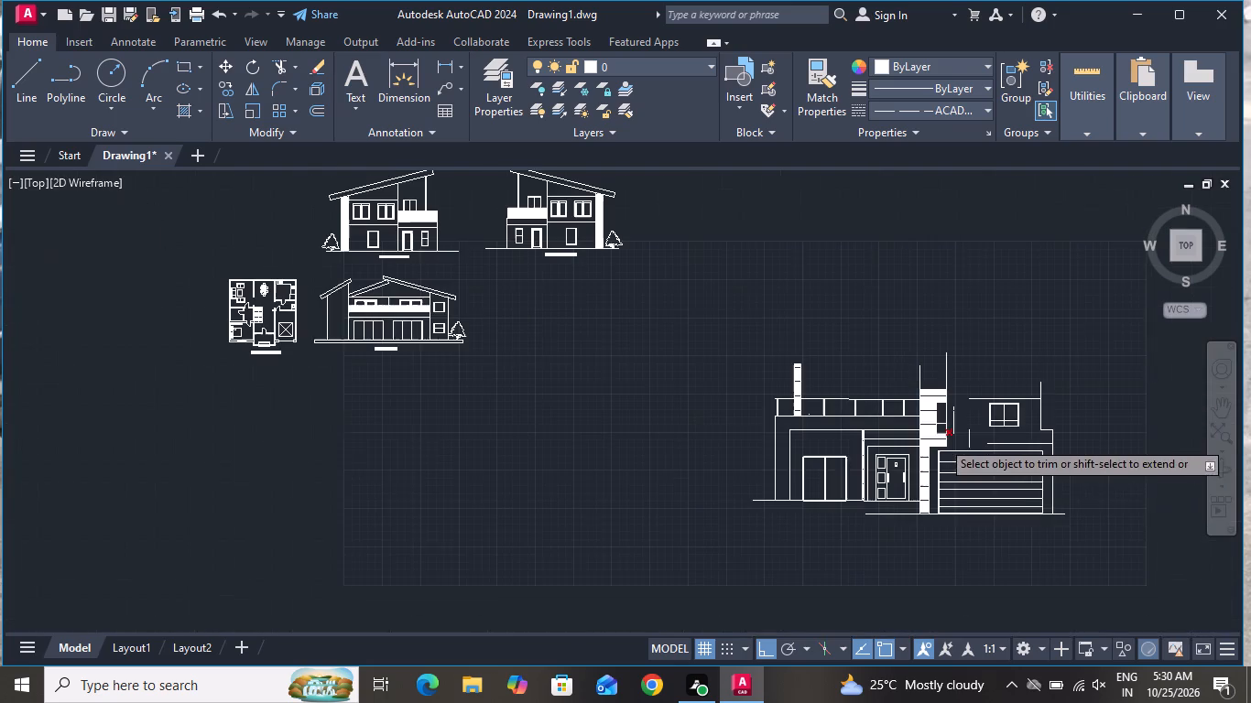
scroll(1032, 492, "up", 2)
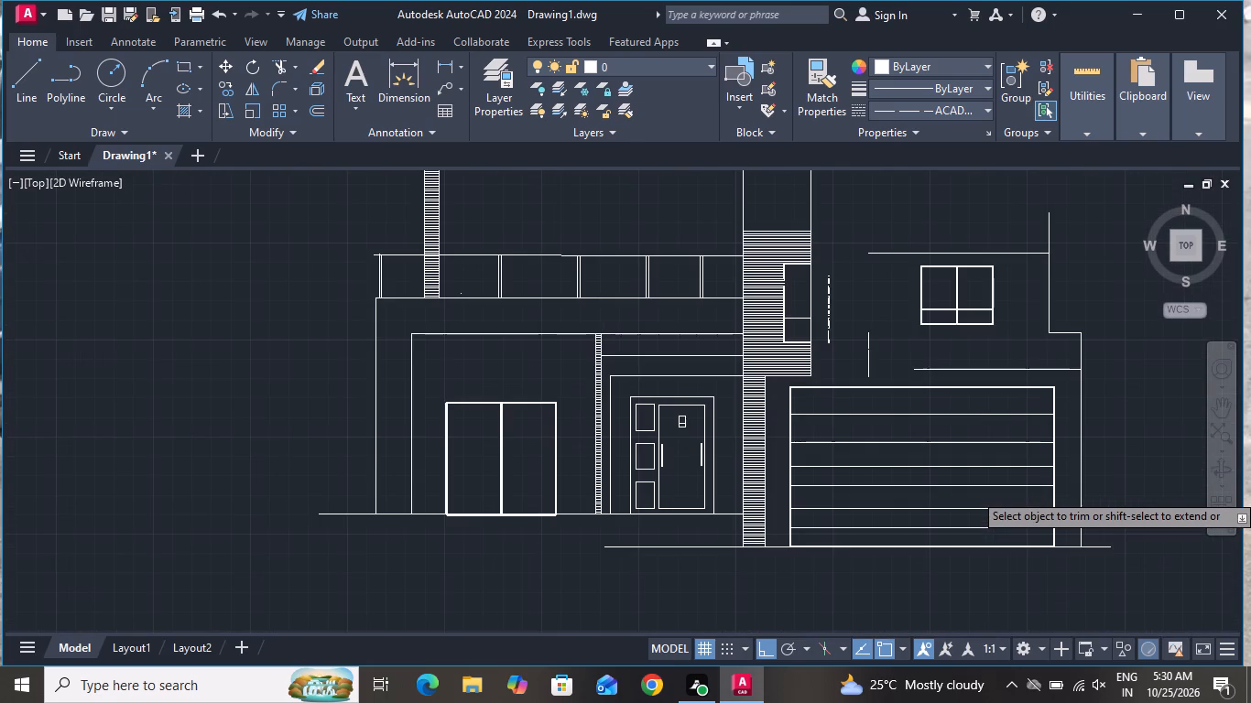
scroll(1032, 492, "up", 1)
scroll(1032, 492, "down", 2)
scroll(1032, 492, "up", 1)
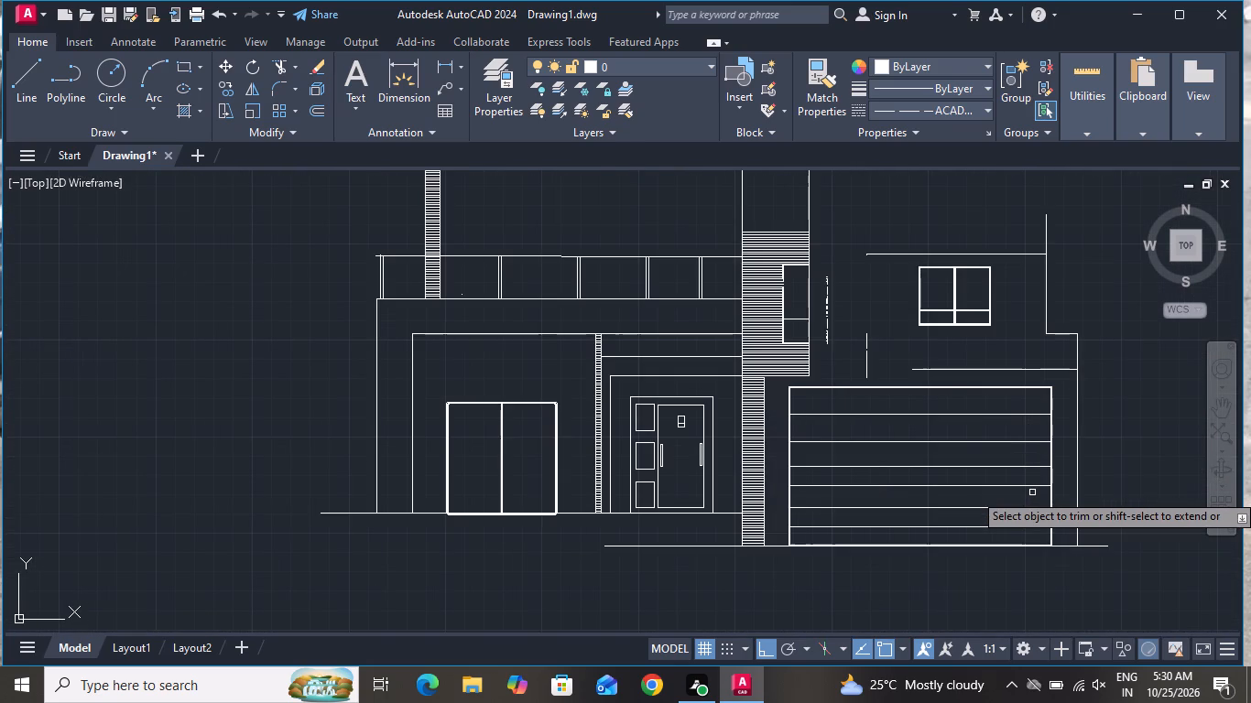
scroll(367, 256, "up", 1)
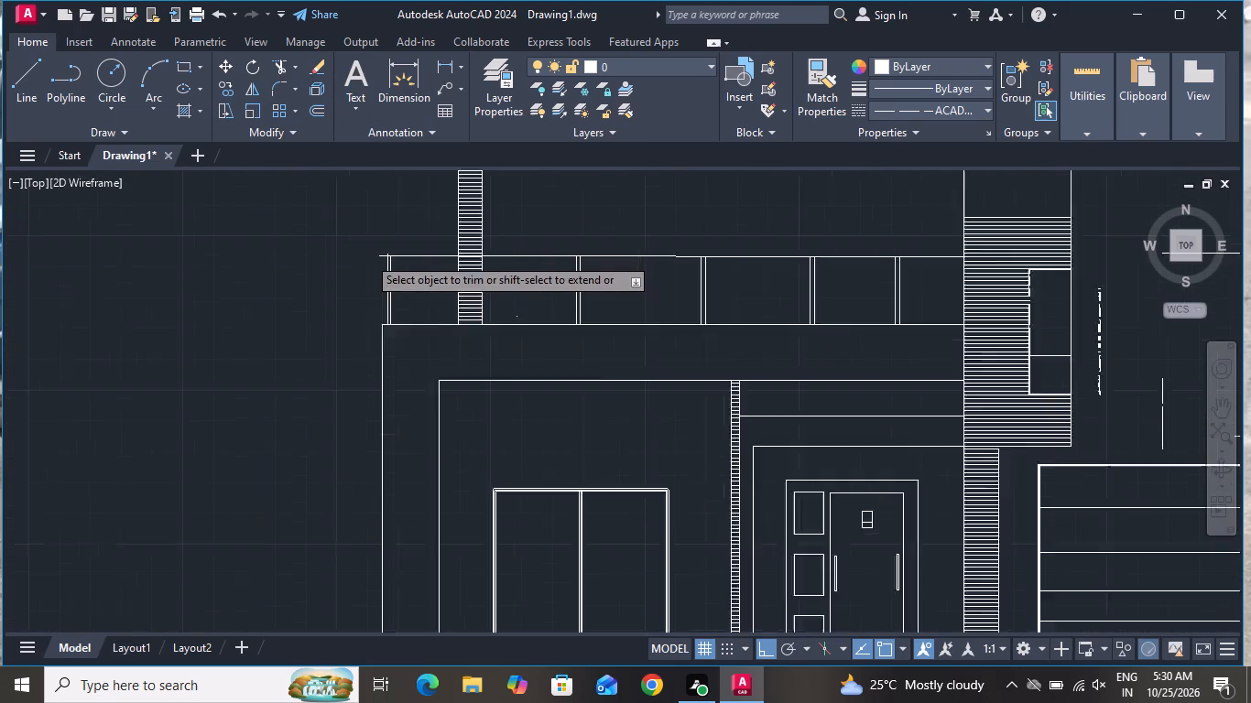
scroll(367, 256, "up", 2)
left_click(392, 254)
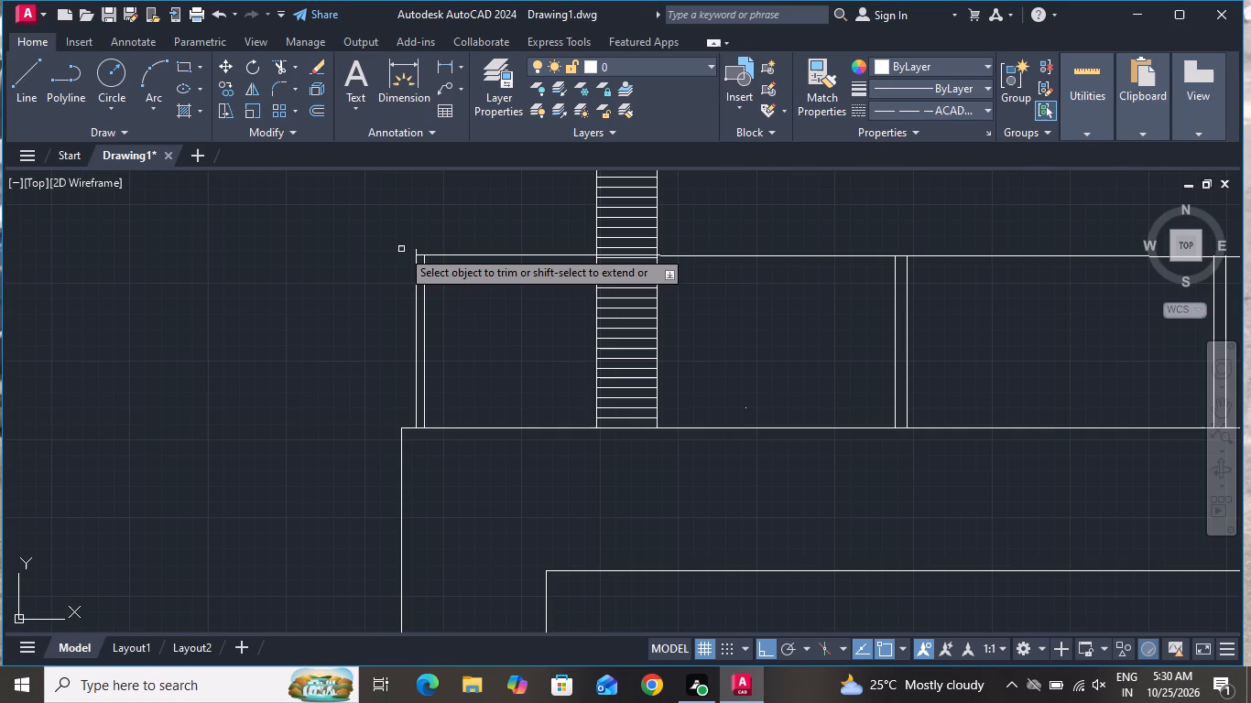
left_click(419, 252)
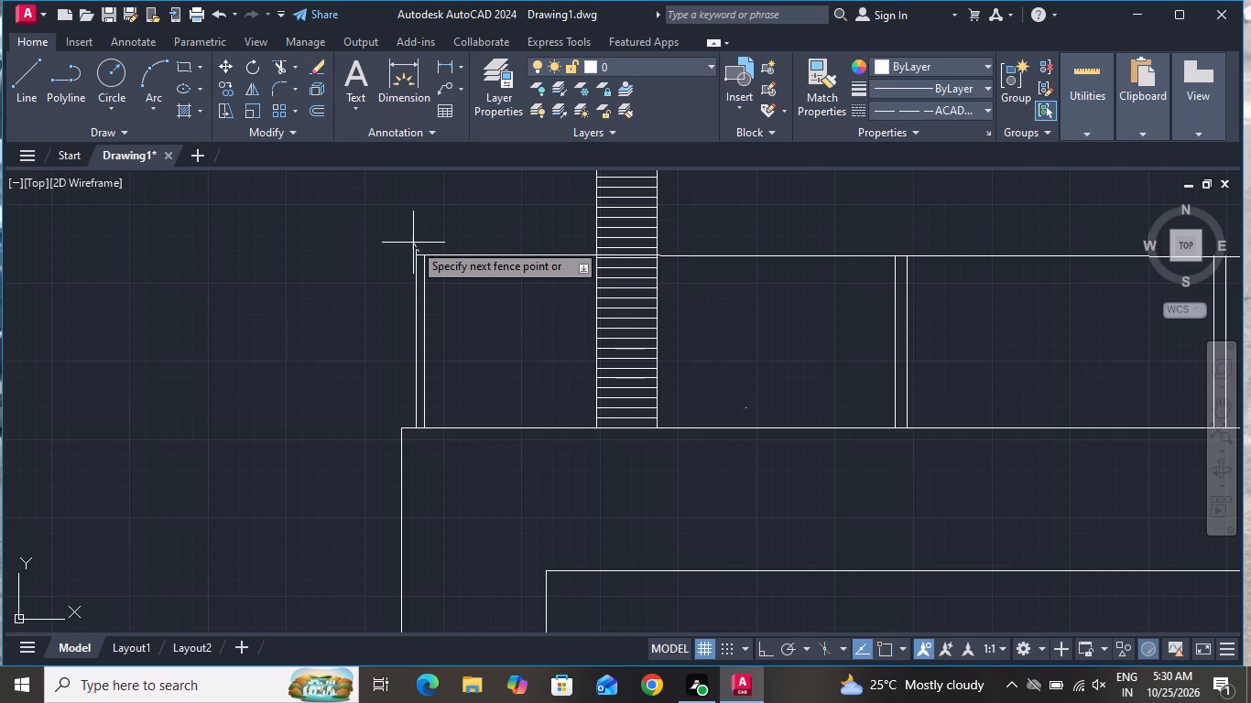
left_click(412, 254)
Delete all remaining fragments of the detached window jamb beside the clad tower.
scroll(467, 273, "down", 1)
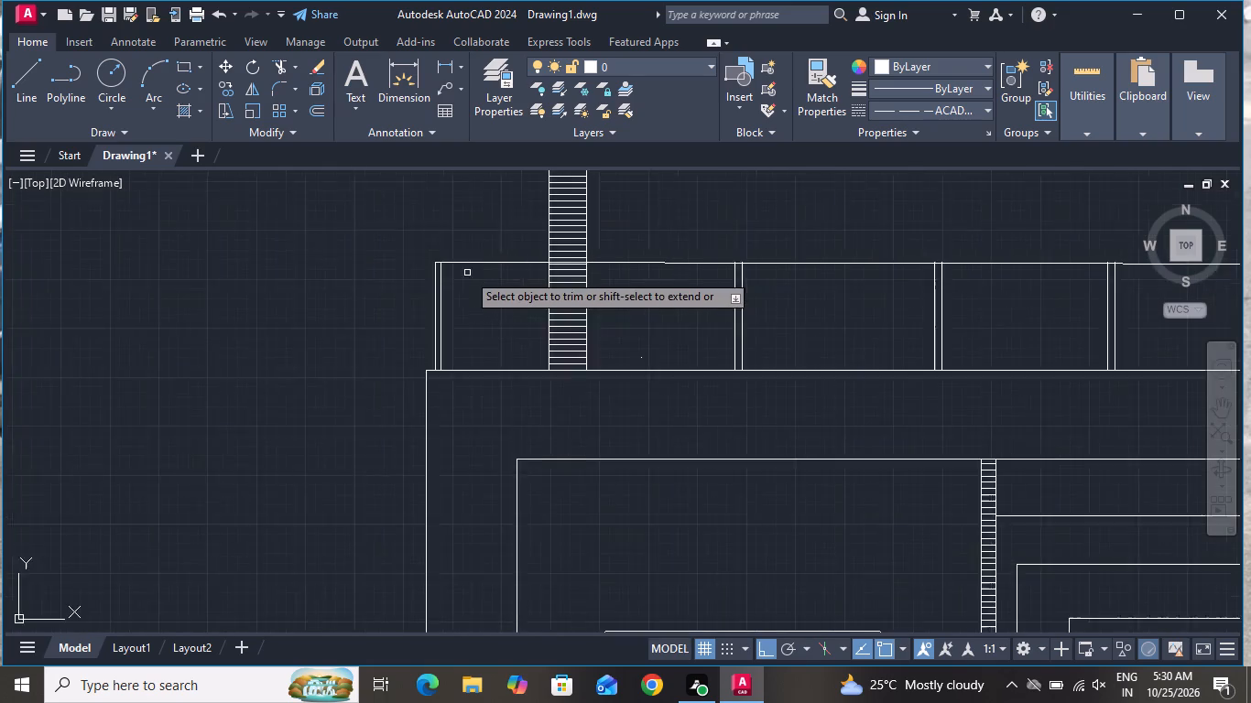
scroll(467, 273, "down", 4)
scroll(649, 254, "up", 2)
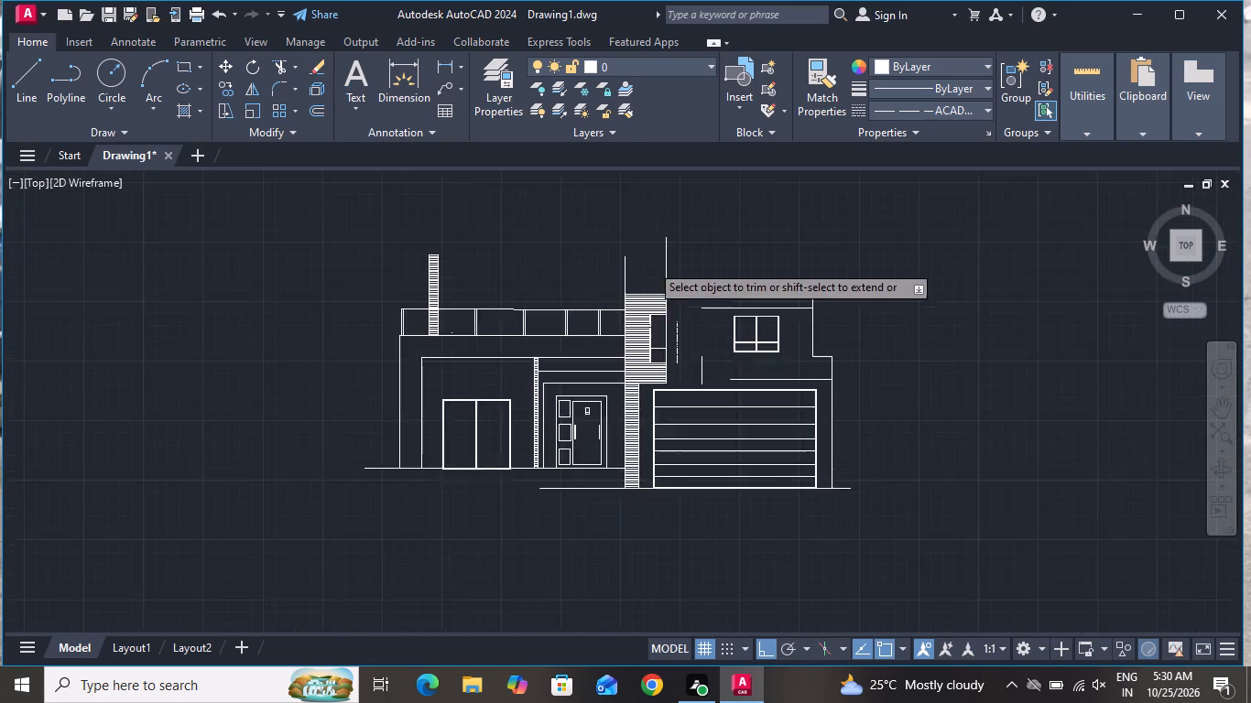
scroll(660, 274, "up", 1)
scroll(702, 413, "up", 1)
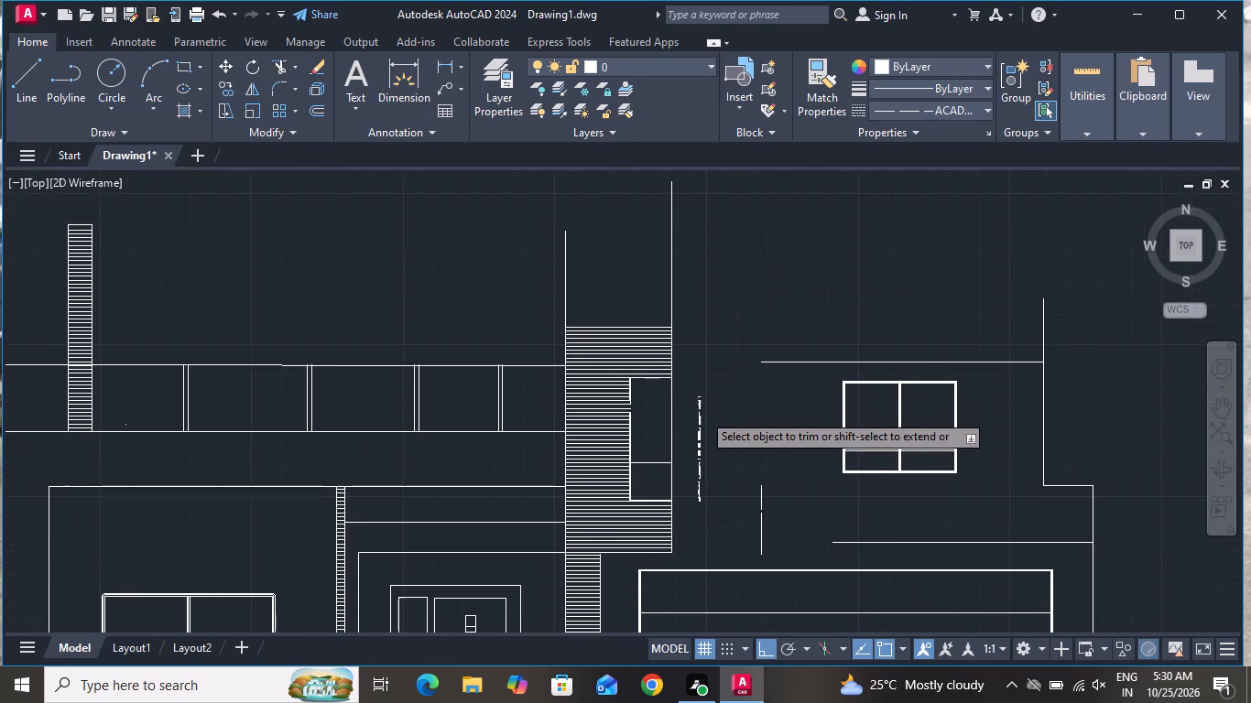
scroll(702, 413, "up", 3)
left_click(761, 262)
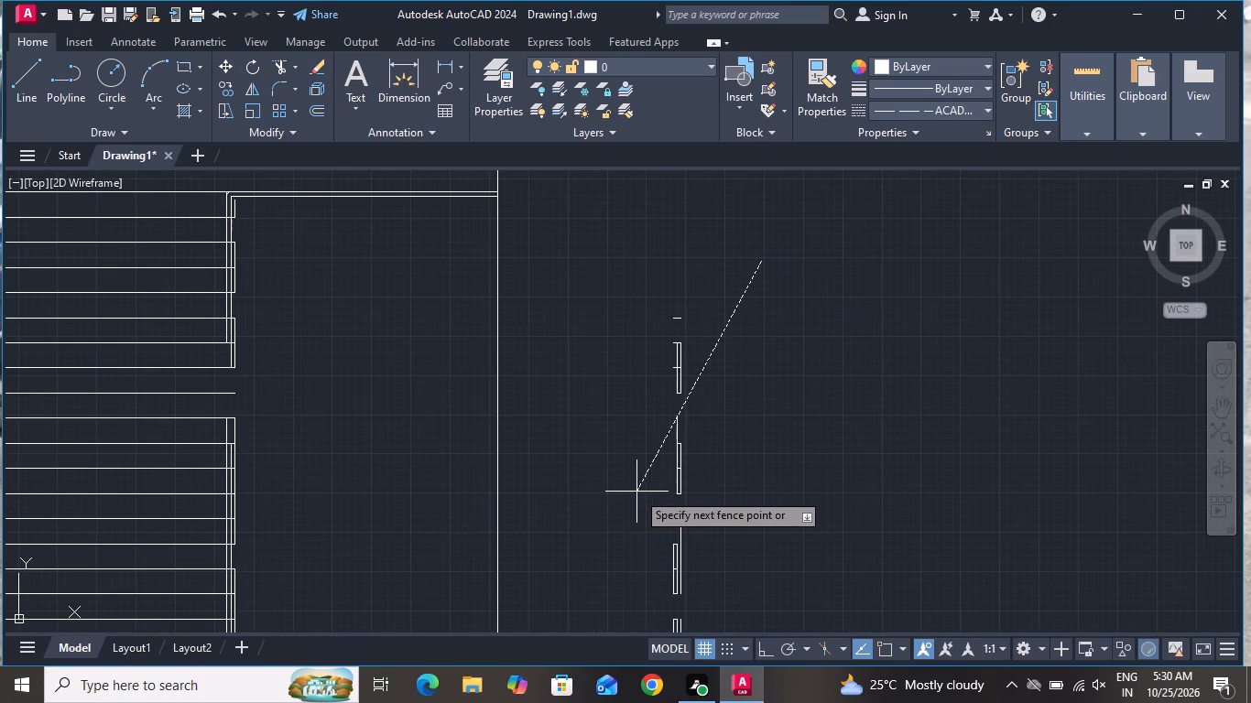
left_click(649, 475)
key("Escape")
scroll(740, 293, "down", 2)
left_click(771, 281)
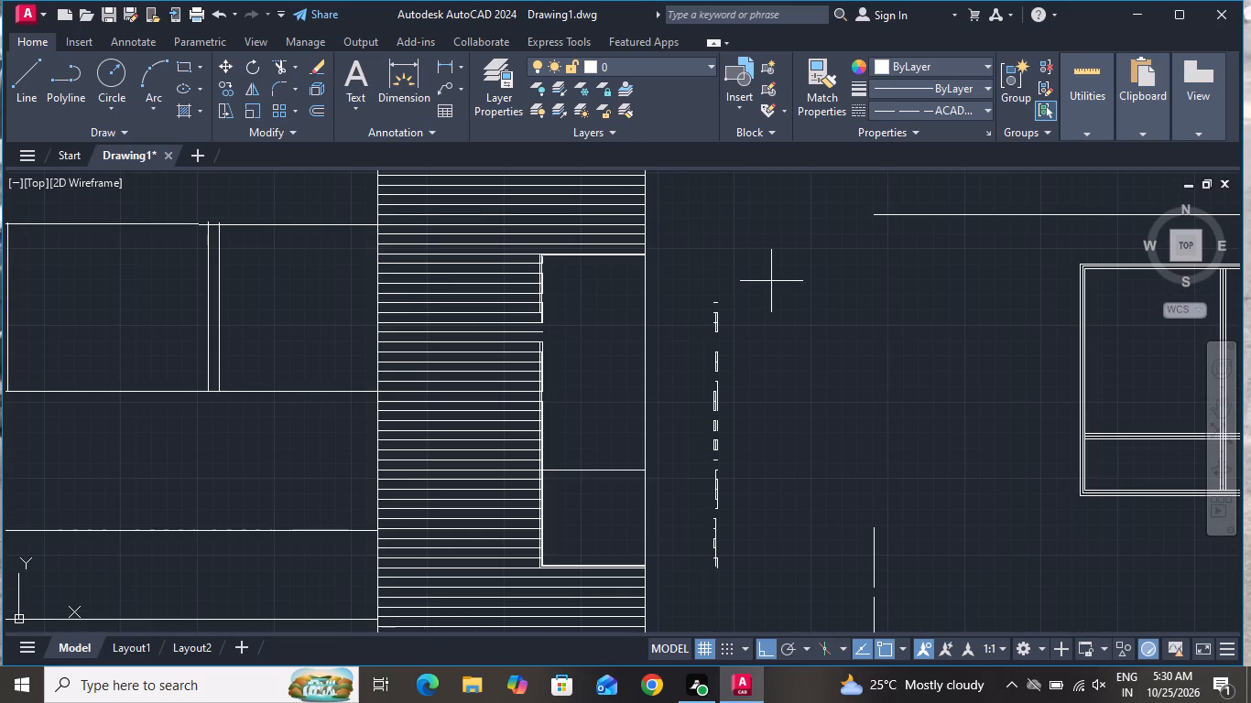
left_click(702, 578)
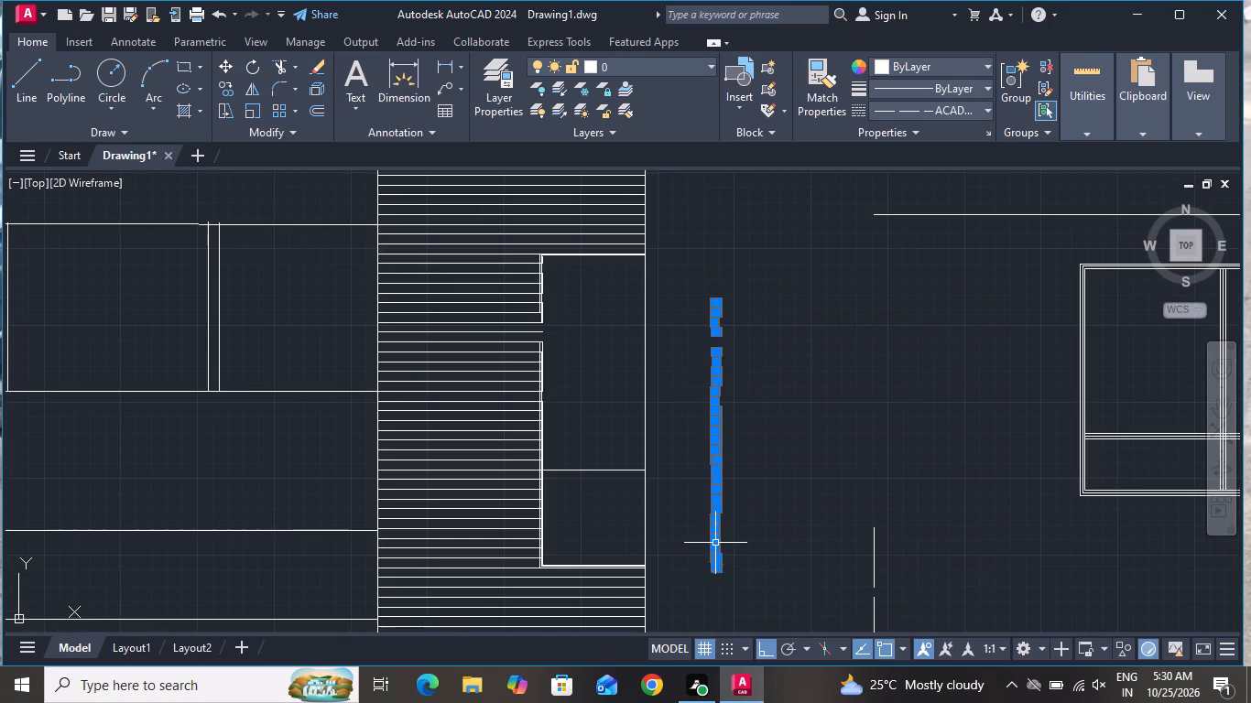
key("Delete")
Delete the leftover vertical wall line segments above the garage door, between the tower and the upper window.
scroll(772, 462, "down", 3)
left_click(803, 488)
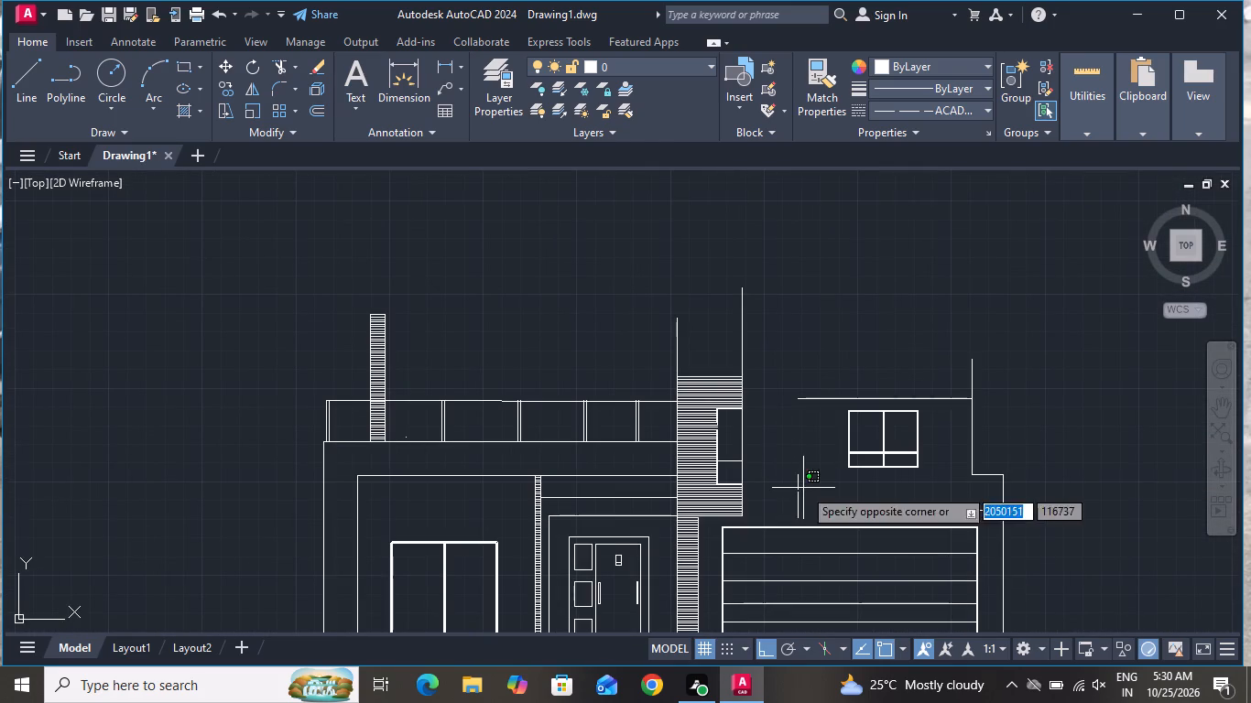
left_click(756, 518)
key("Delete")
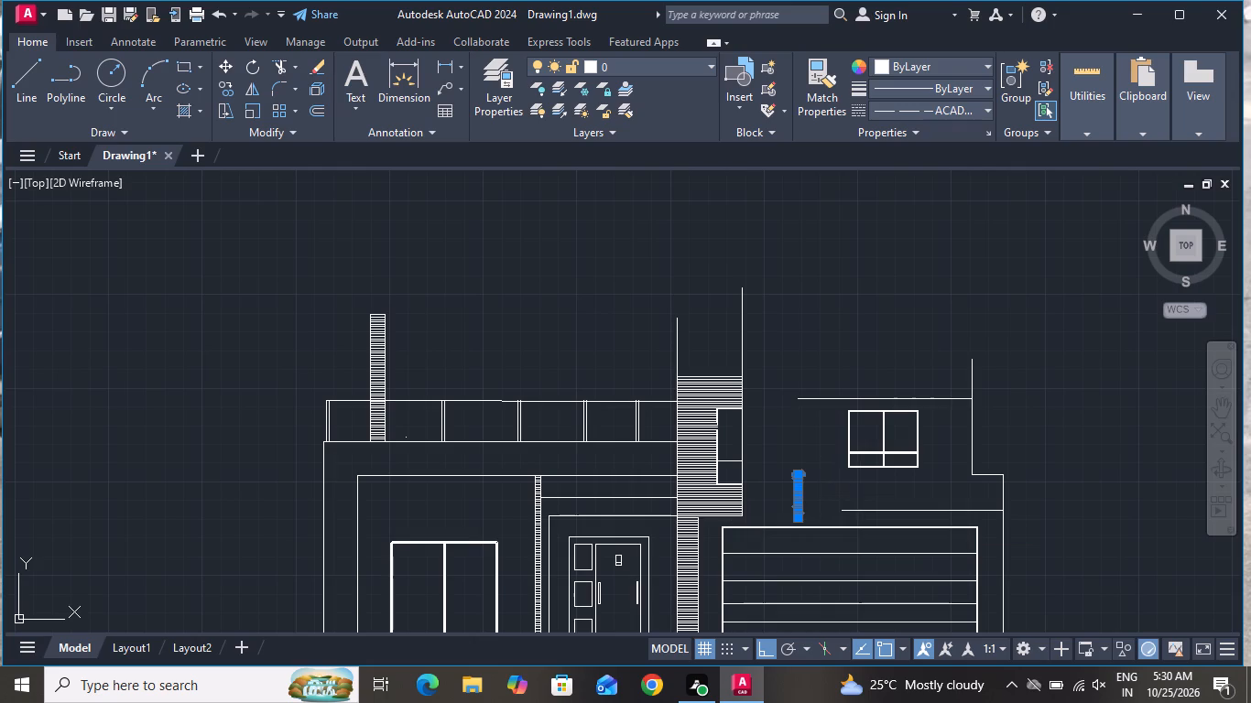
Delete the cut-off tower window together with the horizontal cladding lines alongside it.
scroll(728, 417, "up", 3)
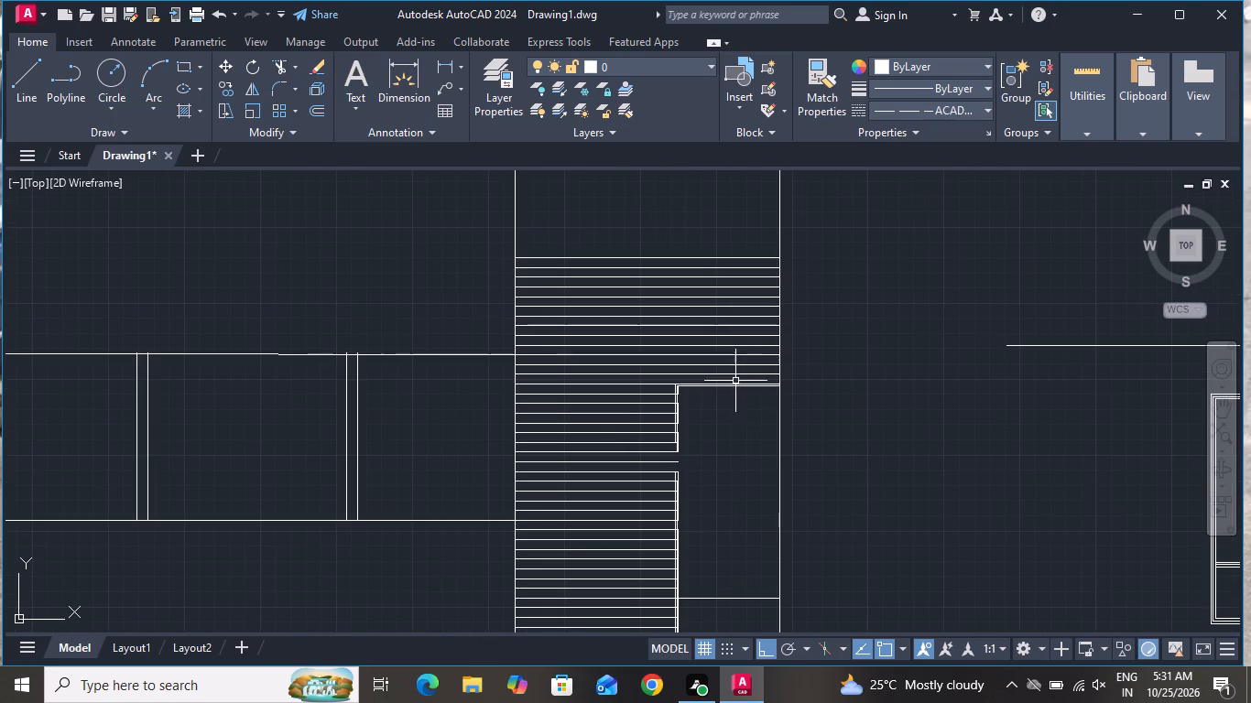
left_click(735, 379)
scroll(703, 508, "down", 2)
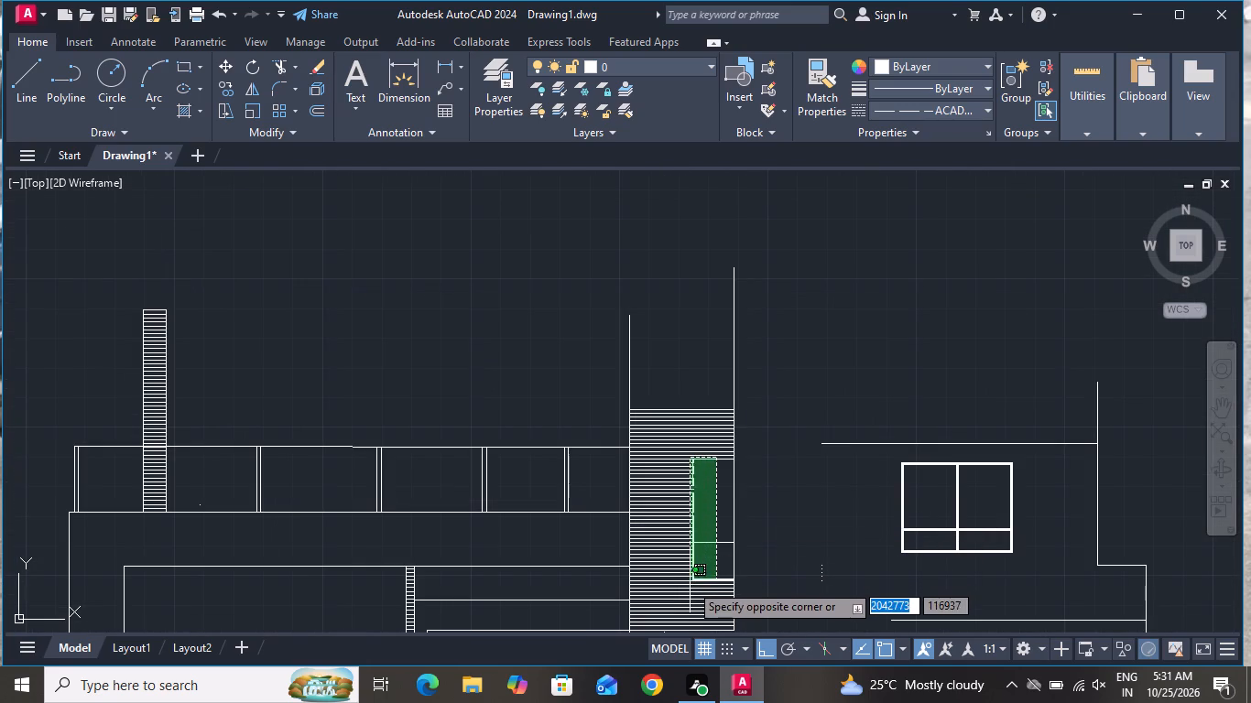
left_click(692, 586)
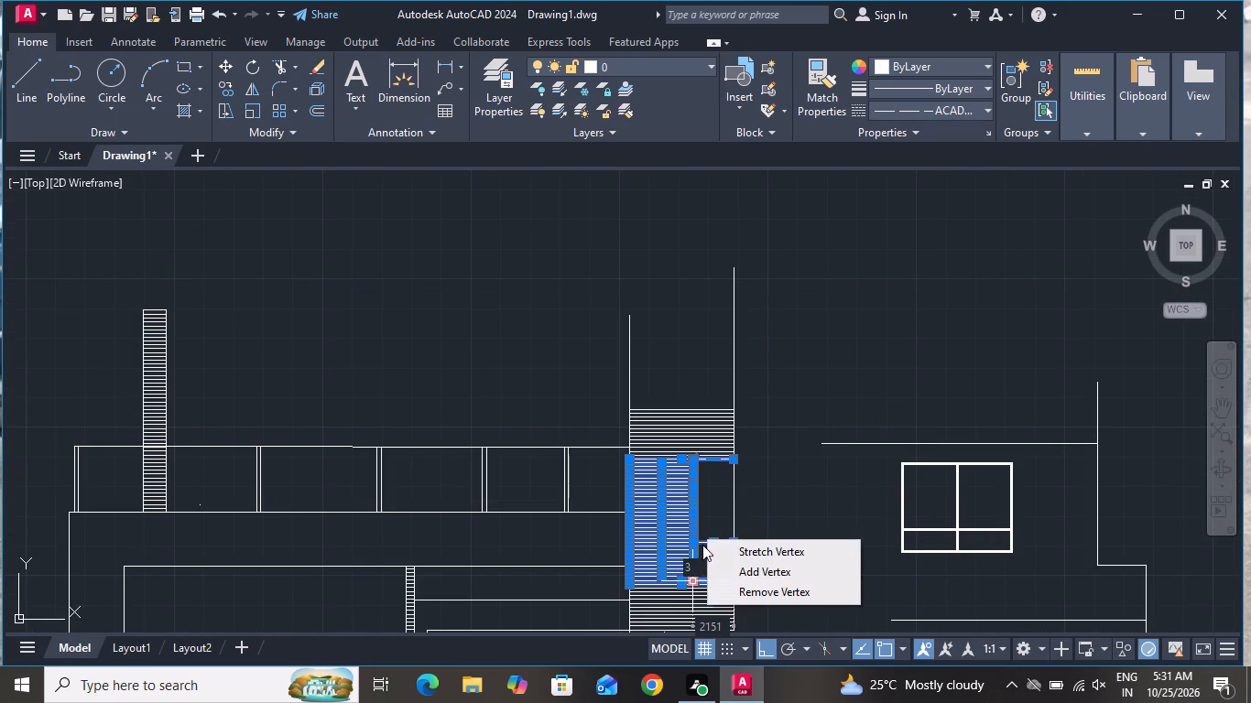
key("Delete")
key("Delete")
scroll(707, 476, "down", 2)
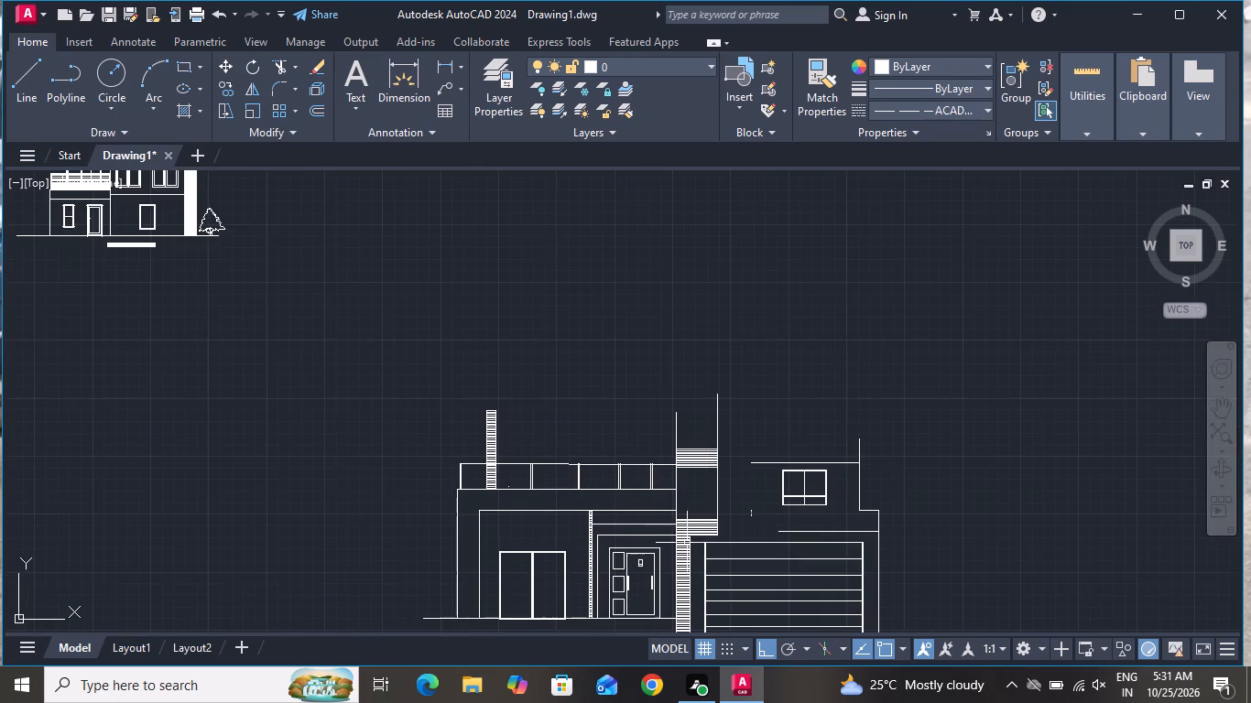
scroll(694, 539, "up", 2)
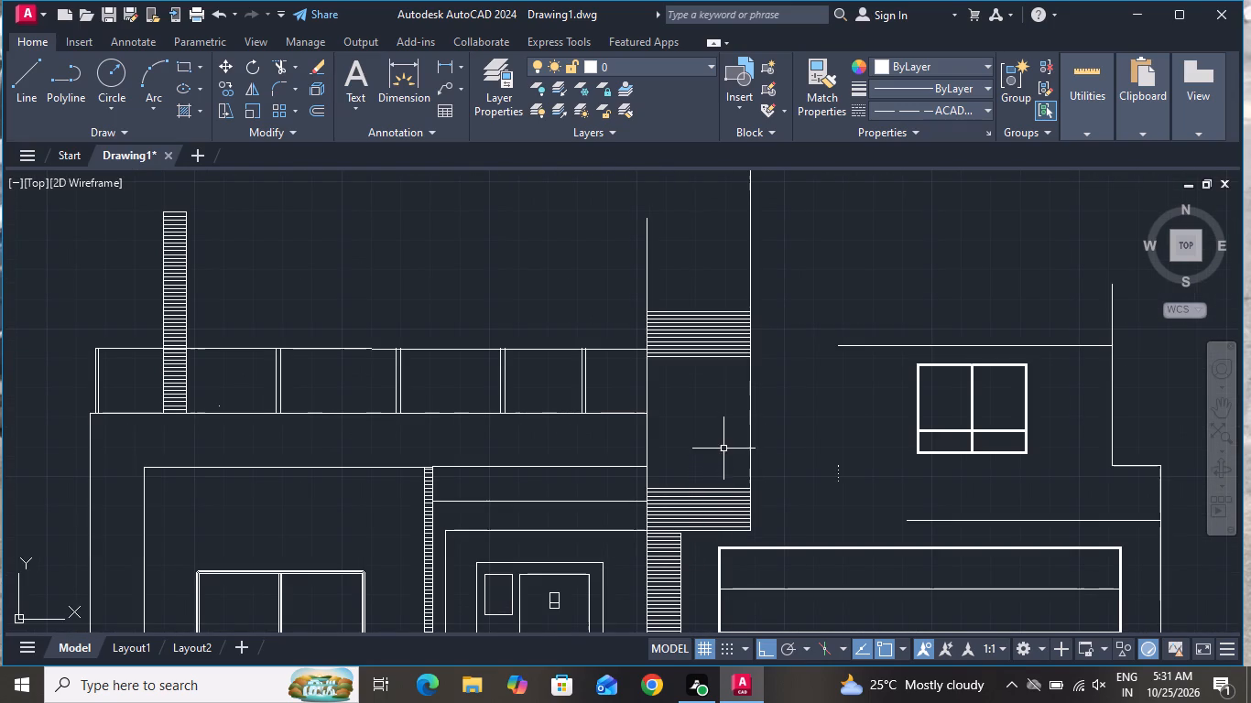
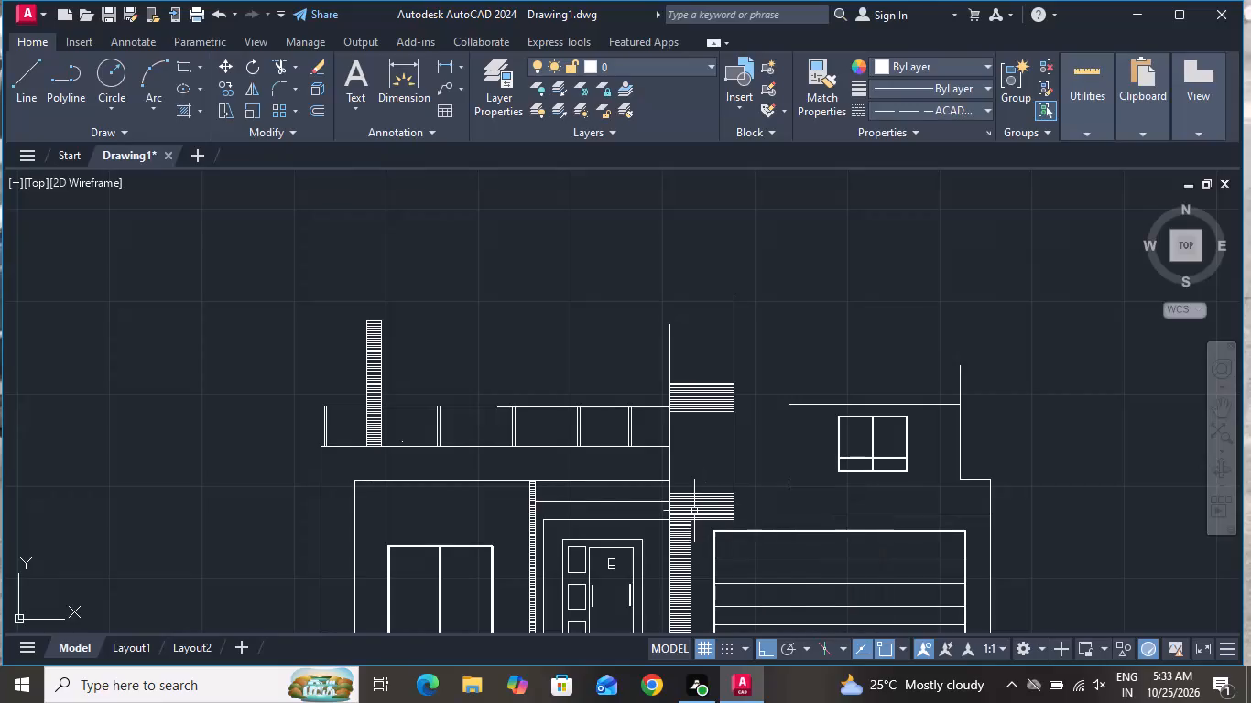
Delete the upper band of horizontal cladding lines on the tower.
scroll(658, 481, "down", 2)
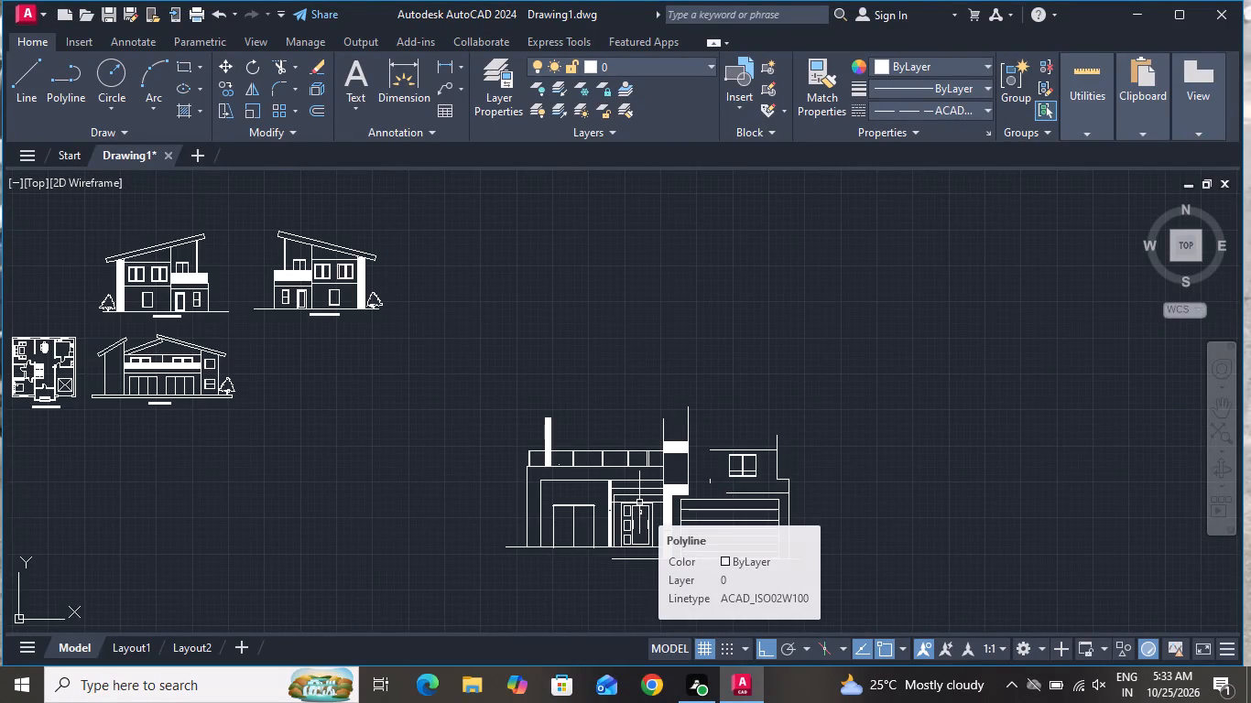
scroll(653, 477, "up", 2)
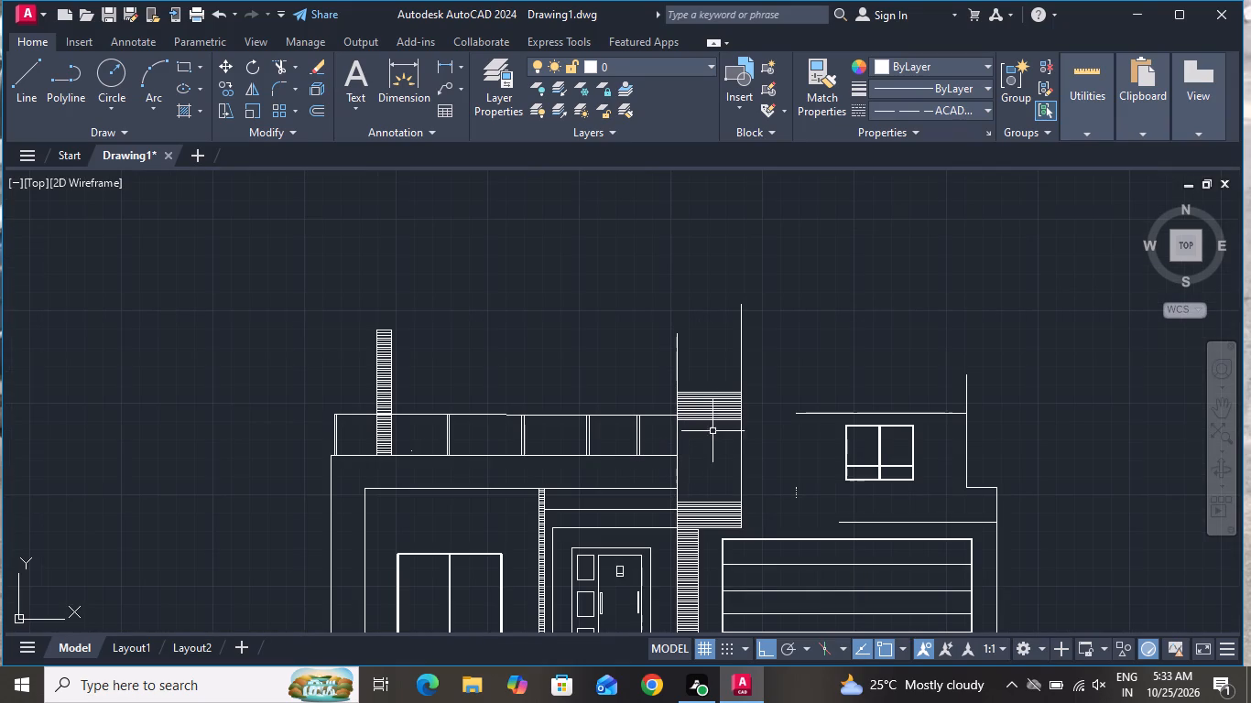
left_click(722, 371)
left_click(701, 431)
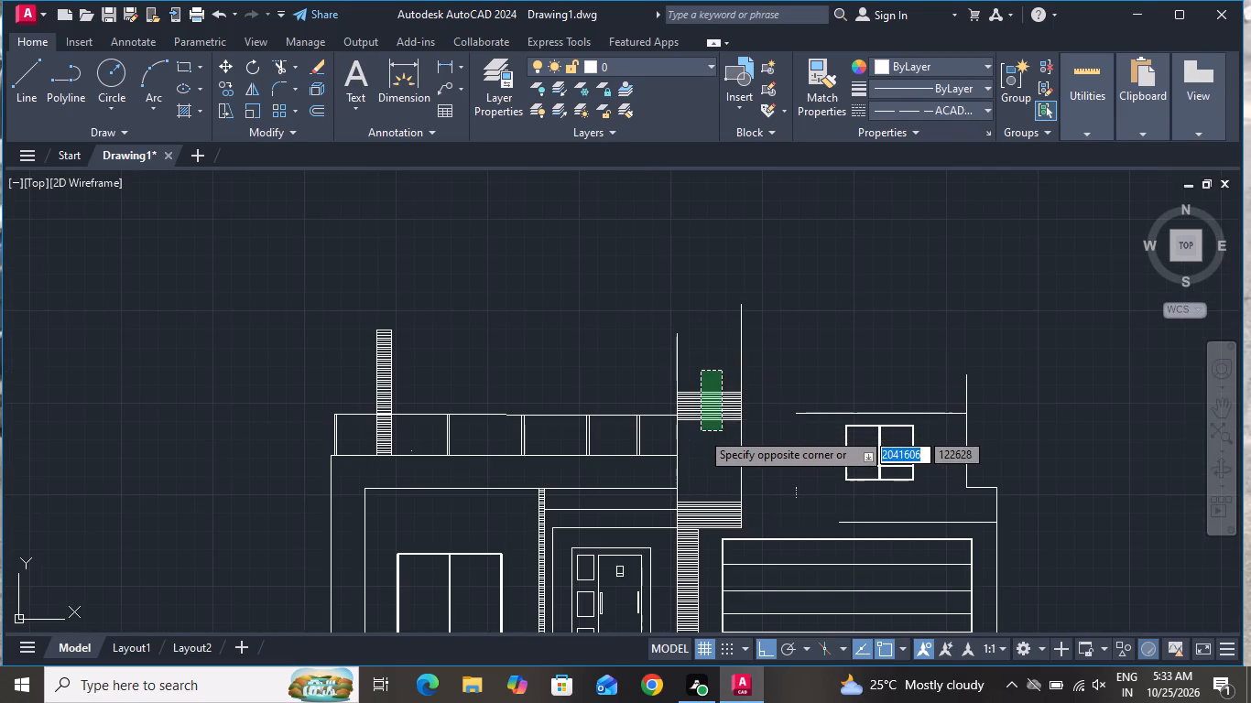
key("Delete")
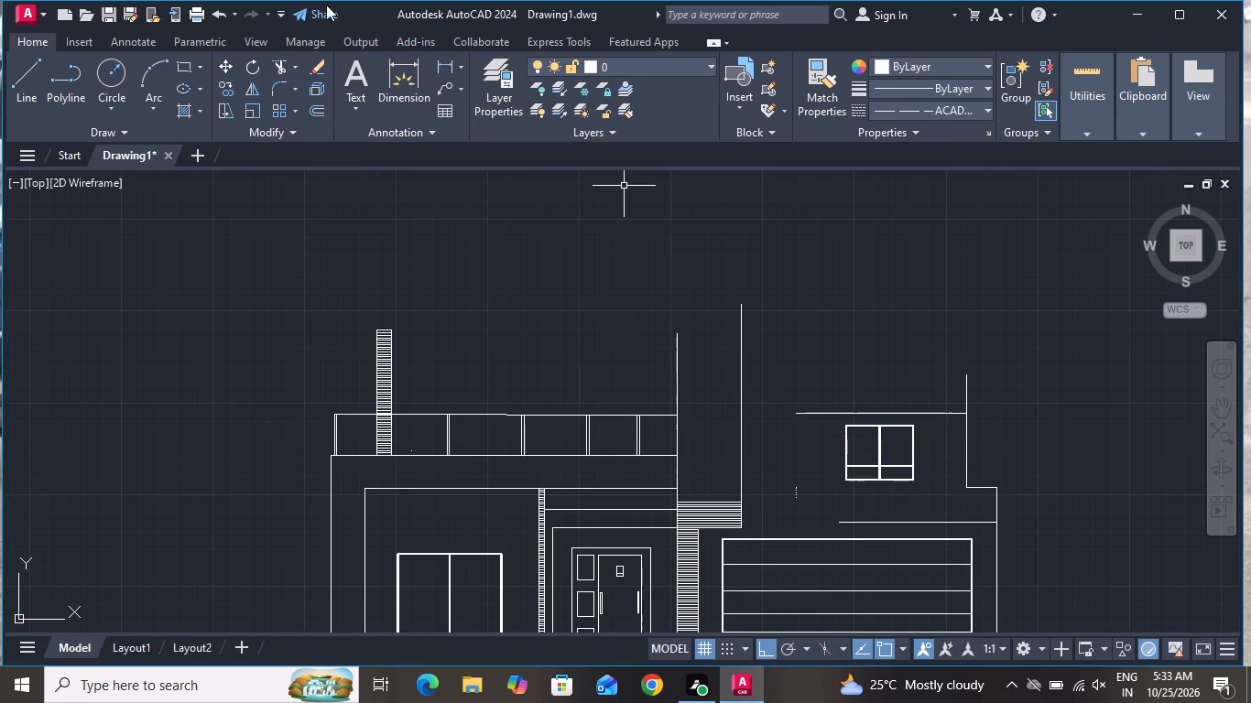
Draw a rectangle about 3200 wide and 7600 high for the window between the tower's two upper wall lines.
left_click(192, 66)
scroll(711, 381, "up", 2)
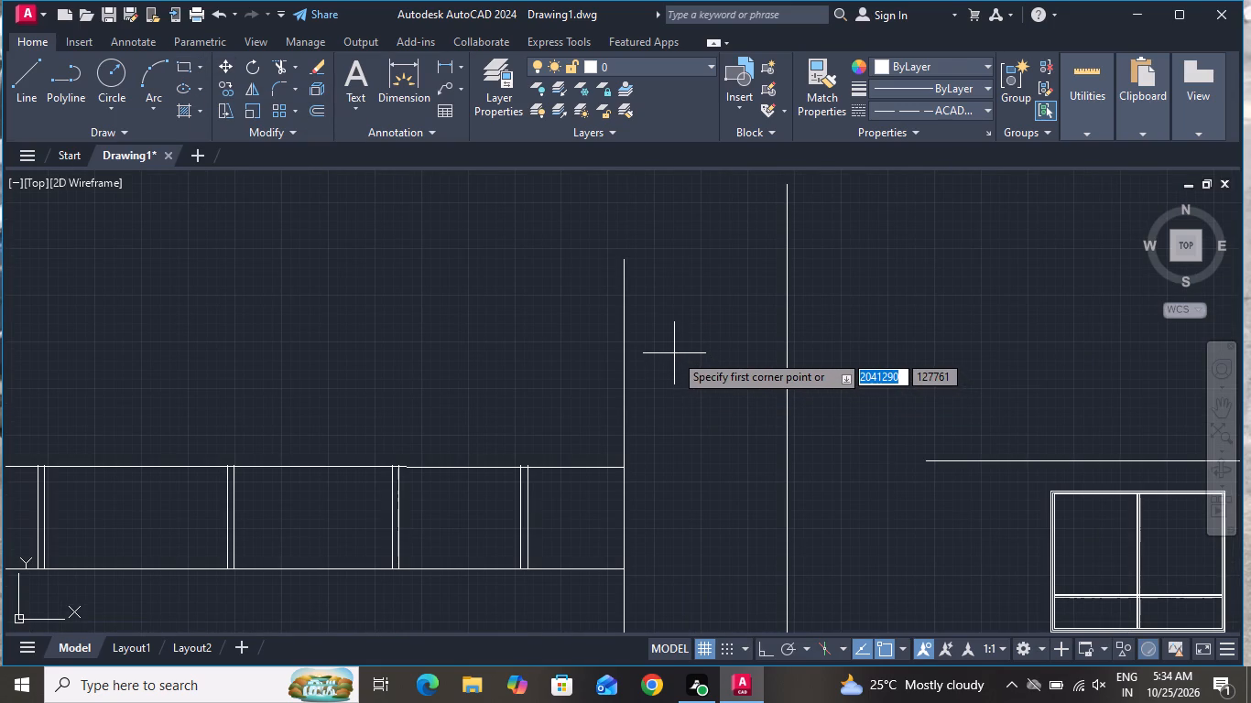
left_click(660, 306)
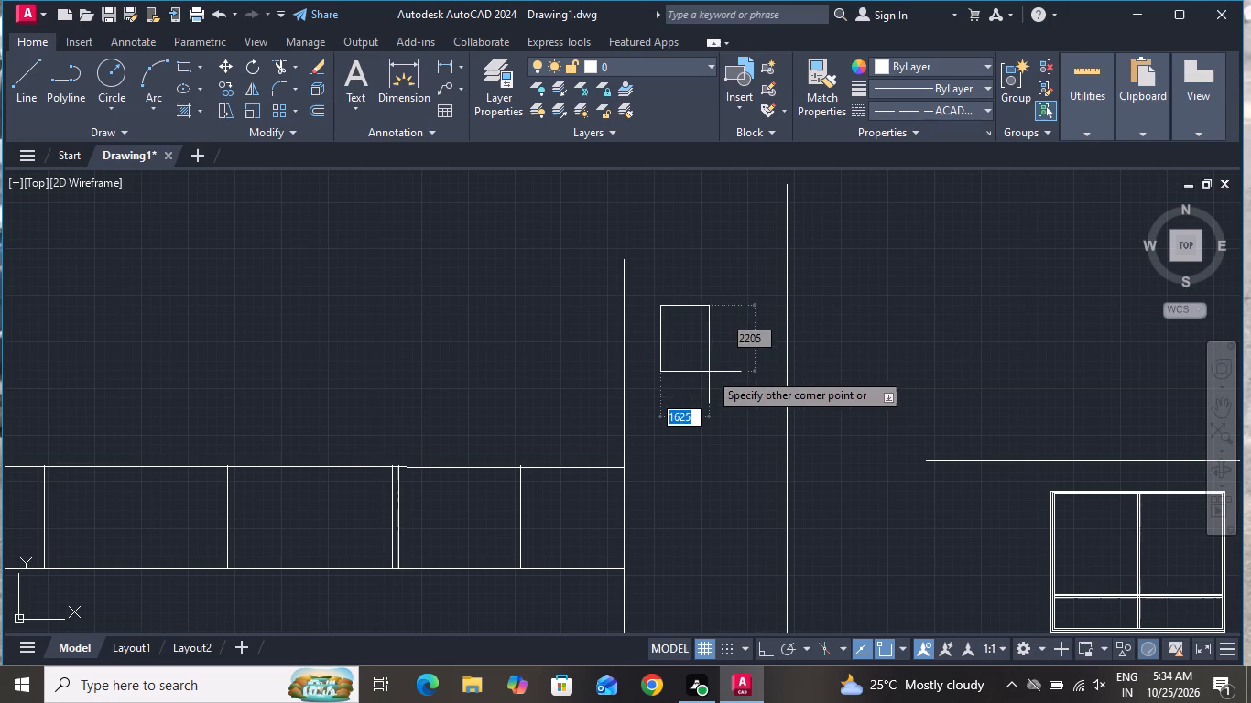
scroll(738, 438, "down", 2)
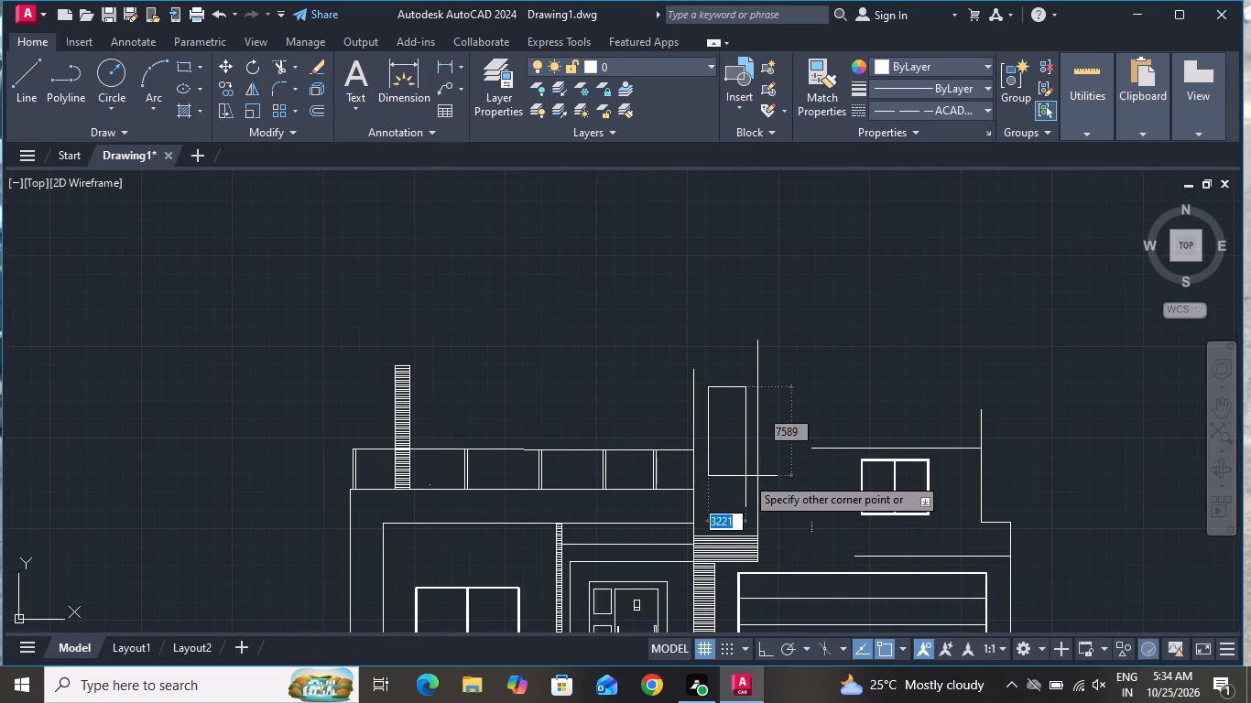
left_click(745, 478)
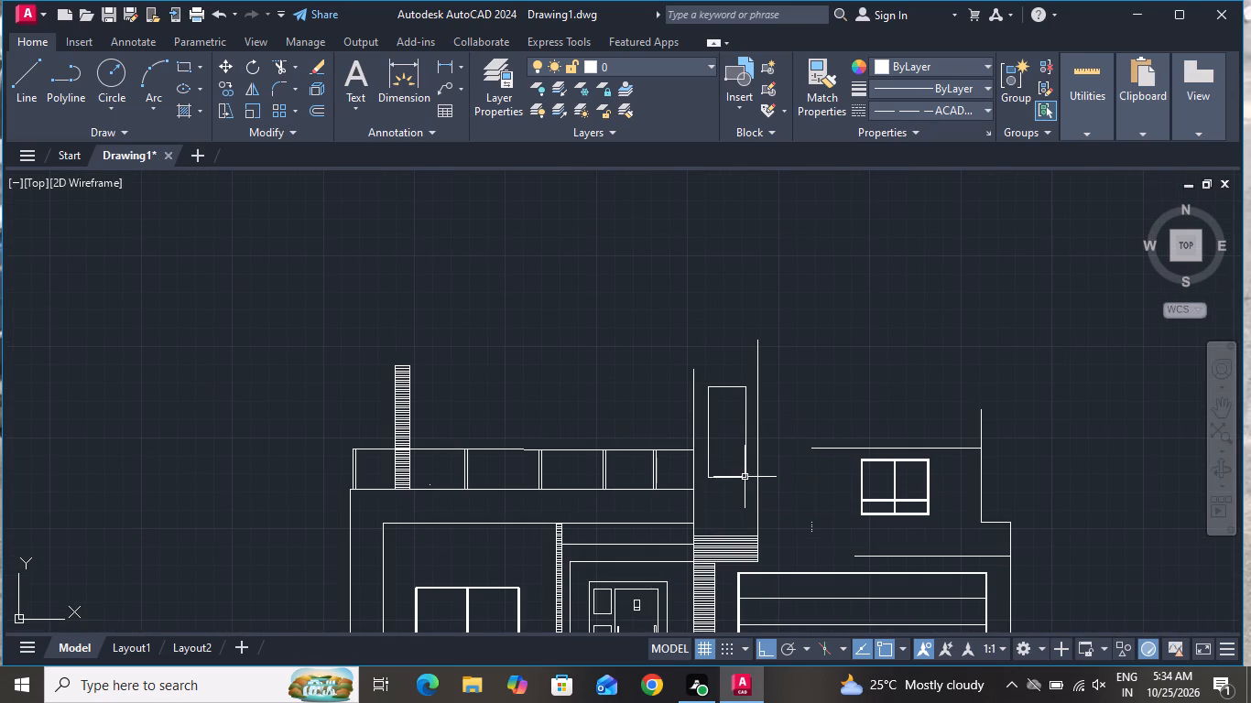
Offset the top line of the tower's remaining cladding band upward repeatedly at a distance of 200, adding eight lines.
scroll(798, 430, "up", 2)
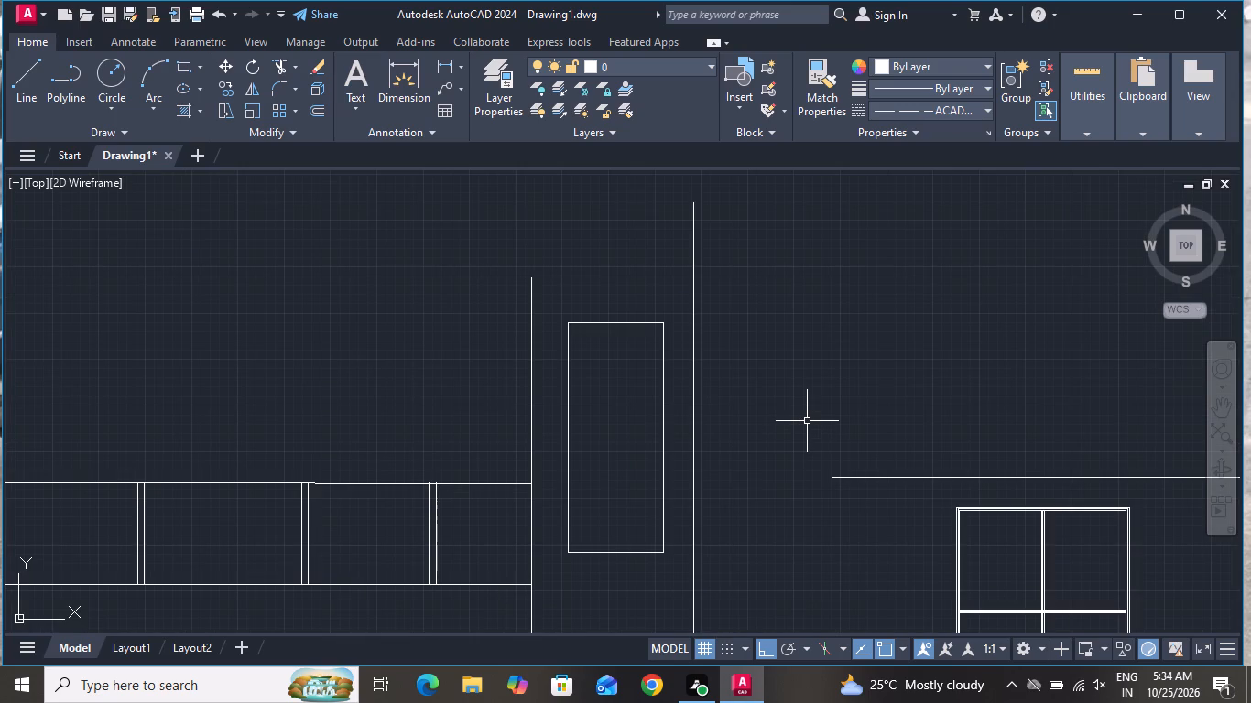
type("o")
key("space")
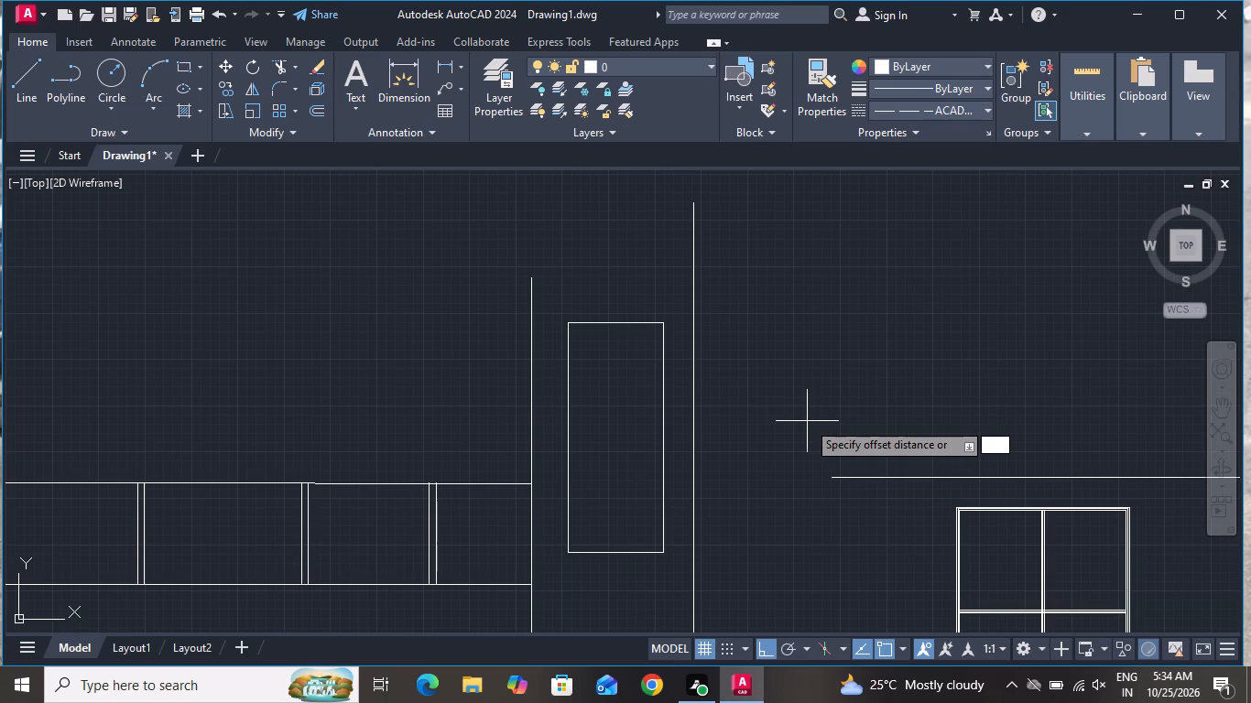
key("2")
key("minus")
key("BackSpace")
type("00")
key("space")
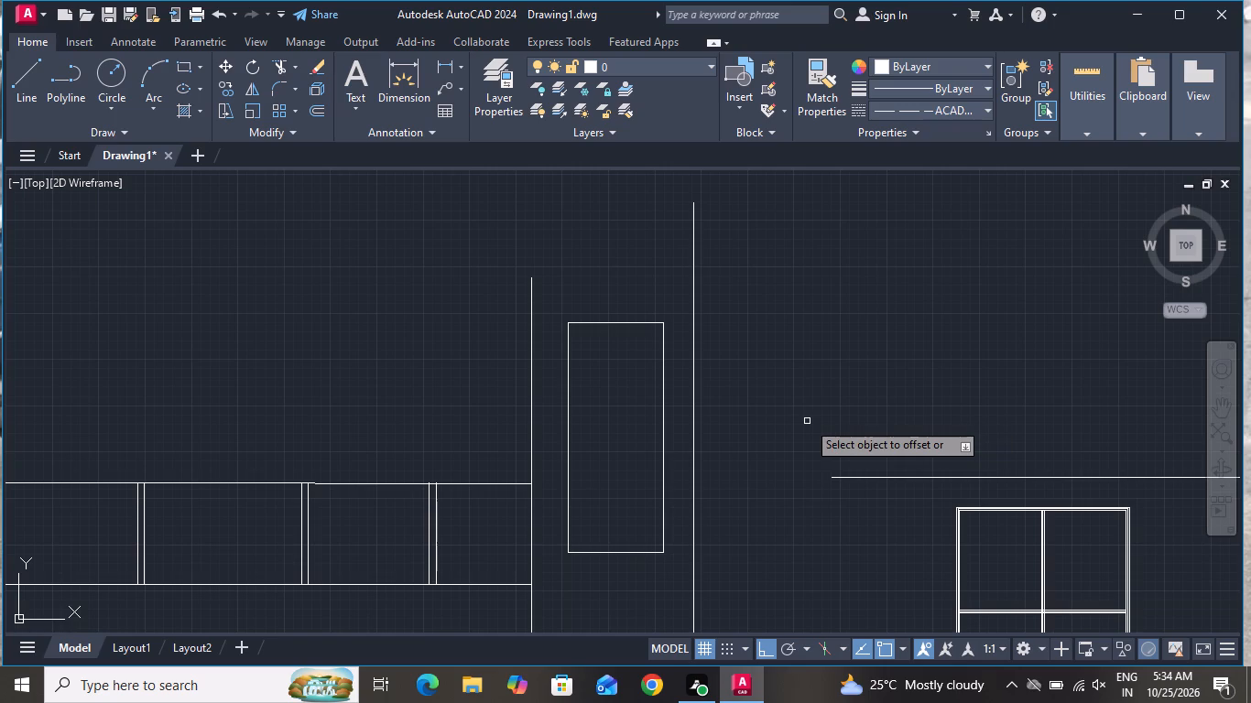
scroll(807, 421, "down", 2)
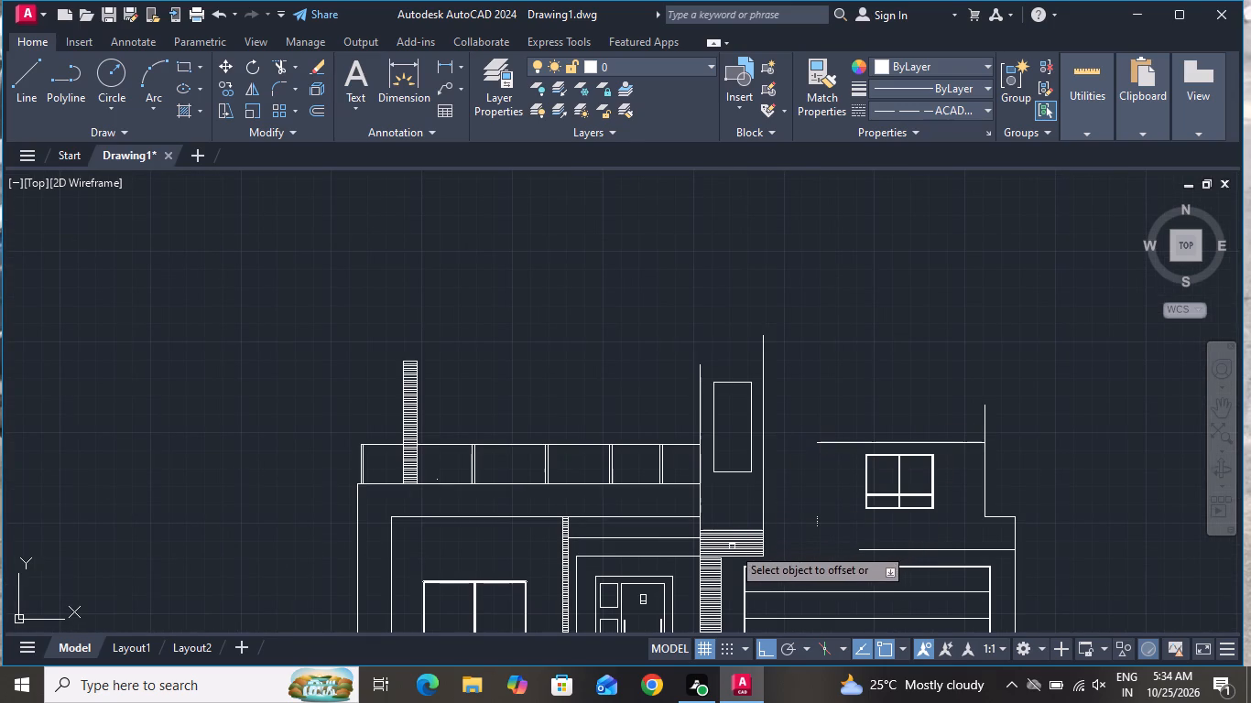
scroll(720, 530, "up", 3)
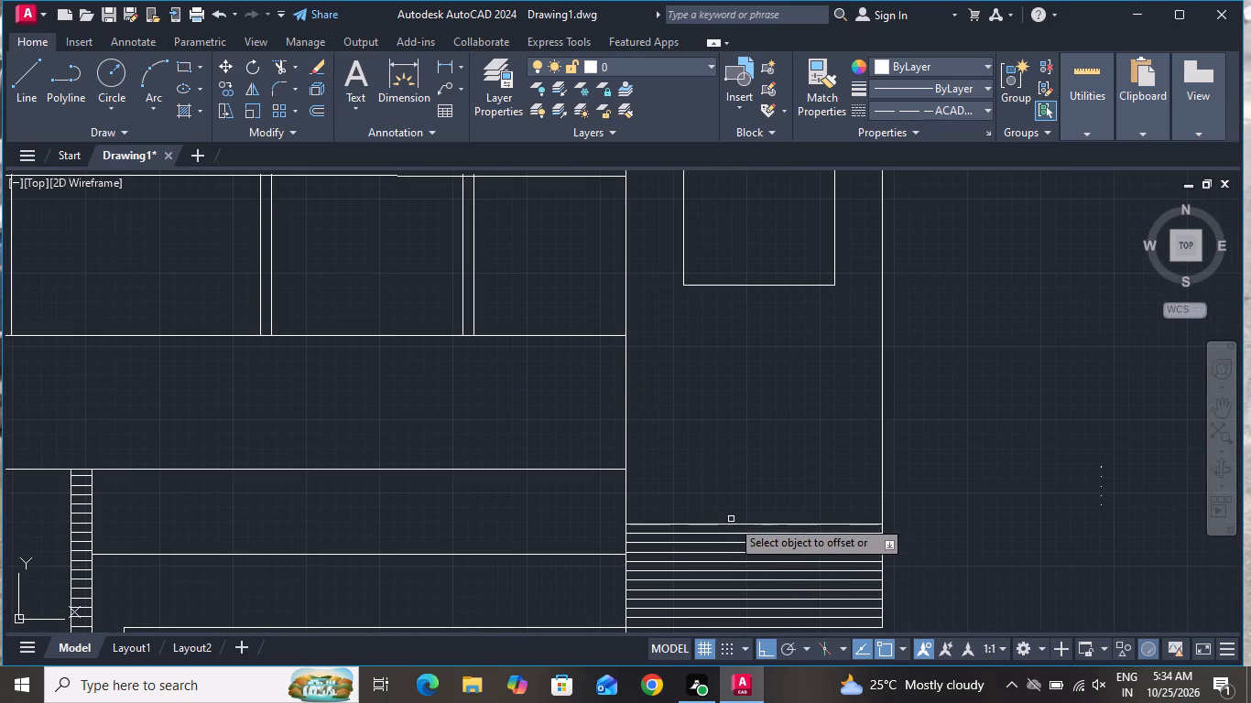
left_click(729, 524)
left_click(739, 445)
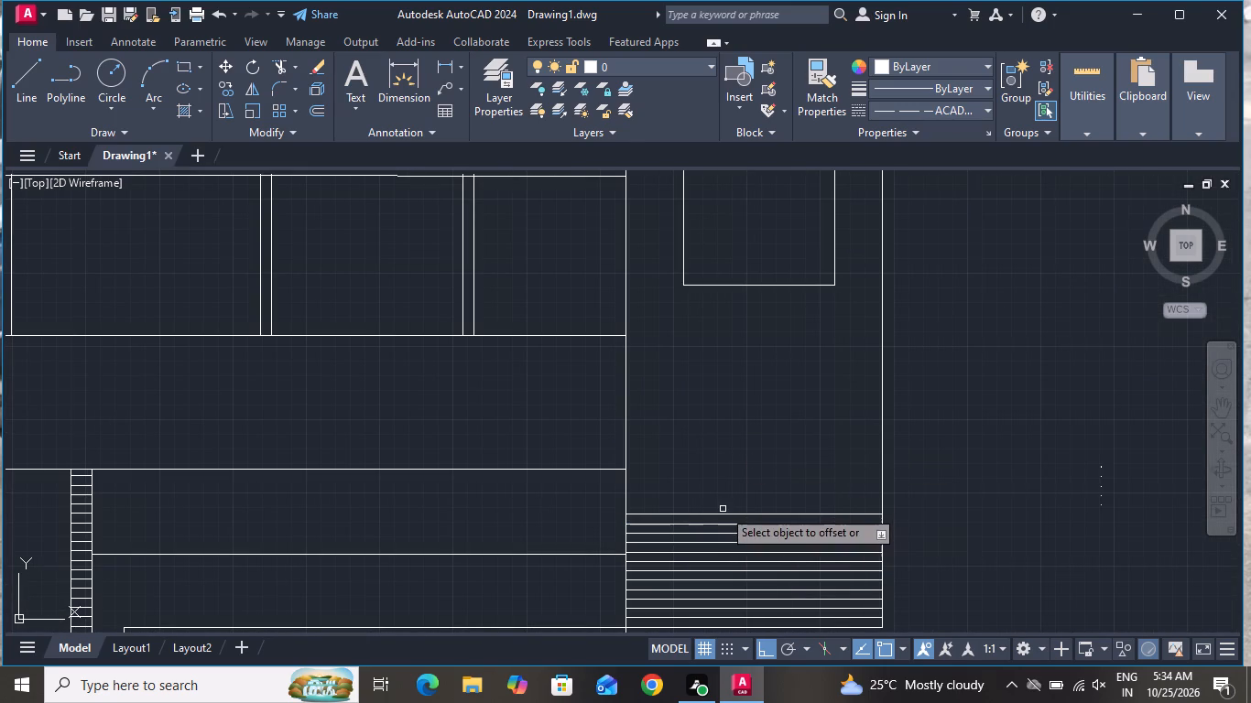
left_click(725, 514)
left_click(726, 480)
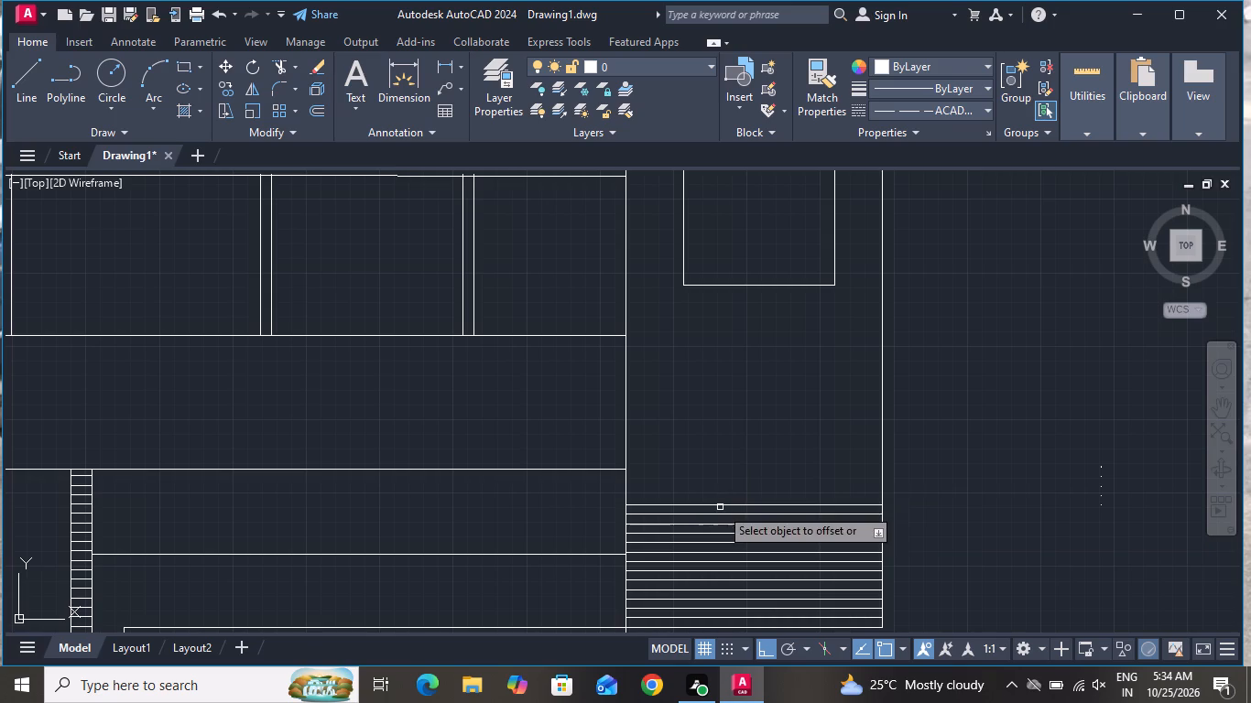
left_click(720, 507)
left_click(729, 488)
left_click(725, 498)
left_click_drag(735, 476, 741, 466)
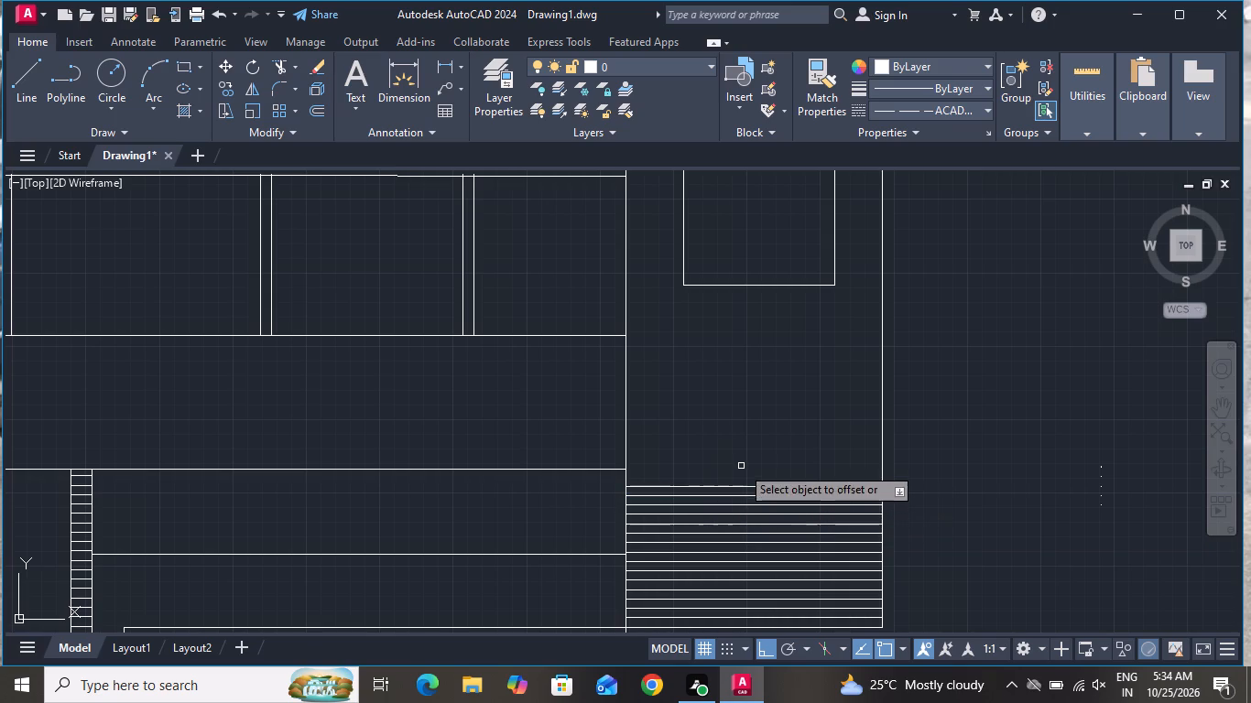
left_click(734, 486)
left_click(741, 438)
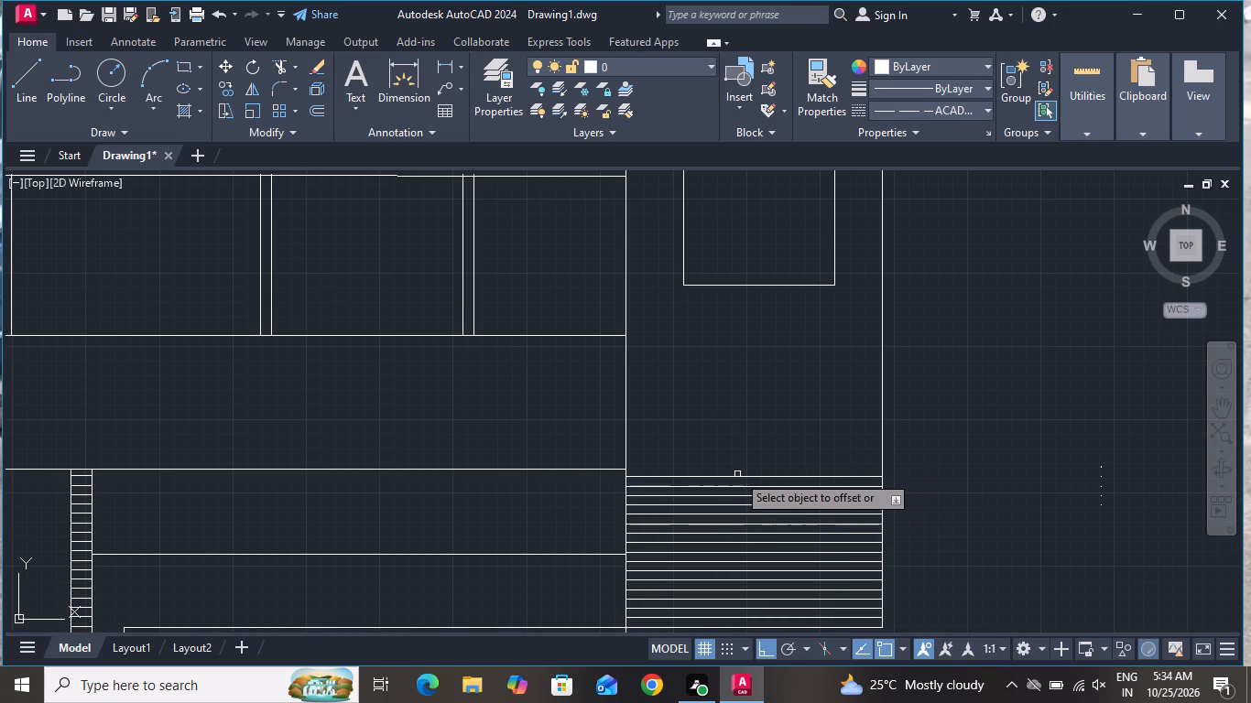
left_click(737, 474)
left_click(746, 427)
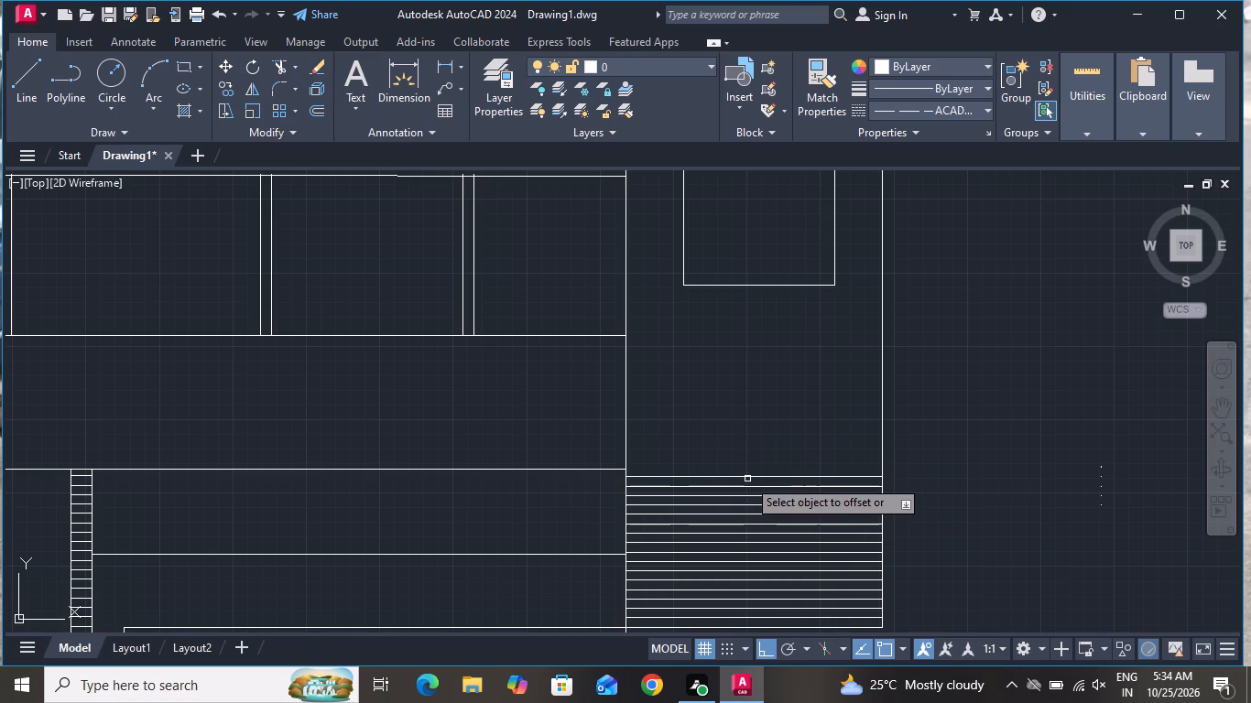
left_click(747, 478)
left_click(753, 449)
left_click(747, 468)
left_click(765, 415)
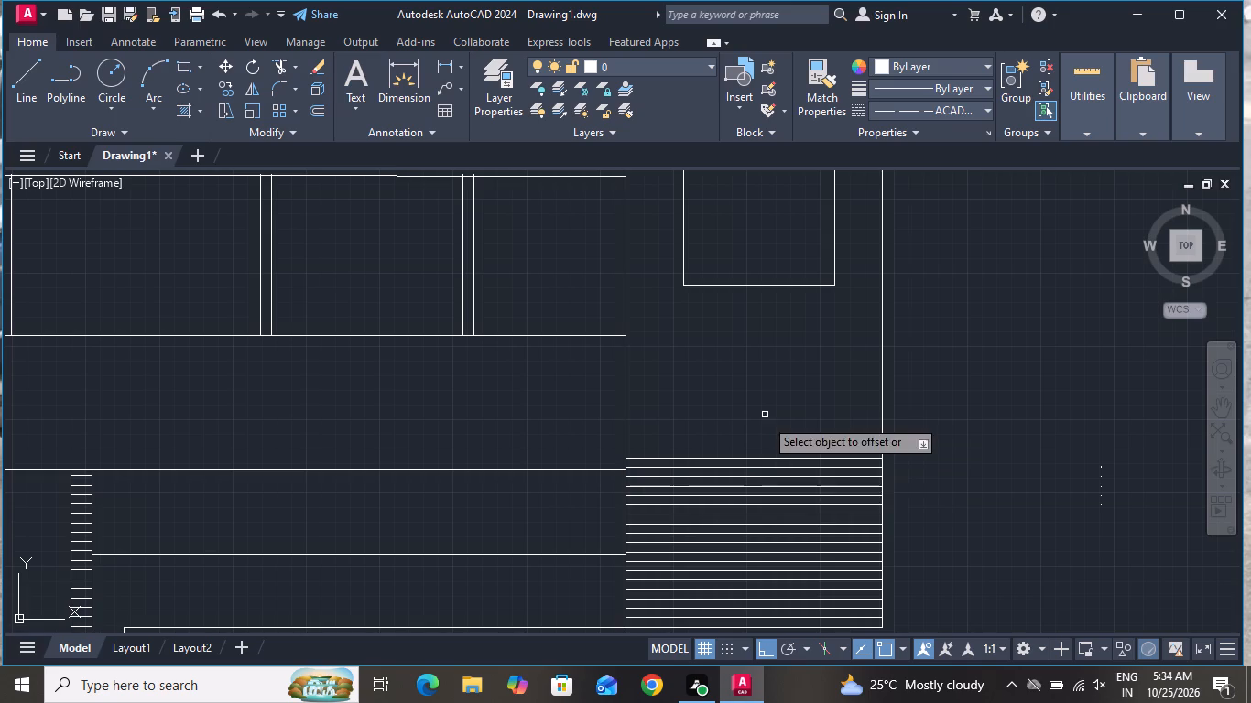
left_click(769, 457)
left_click(774, 415)
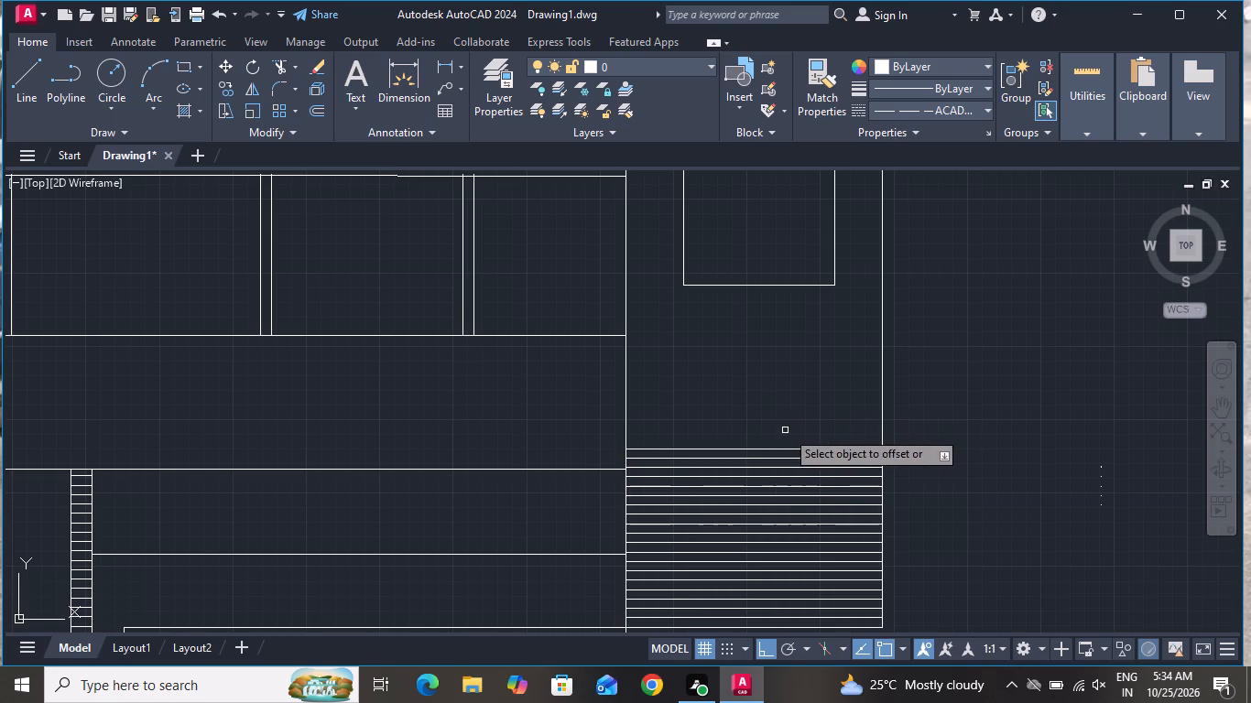
Continue the tower cladding upward by repeatedly offsetting the topmost line 200, adding about seven lines.
scroll(799, 430, "up", 2)
left_click(797, 483)
left_click(795, 443)
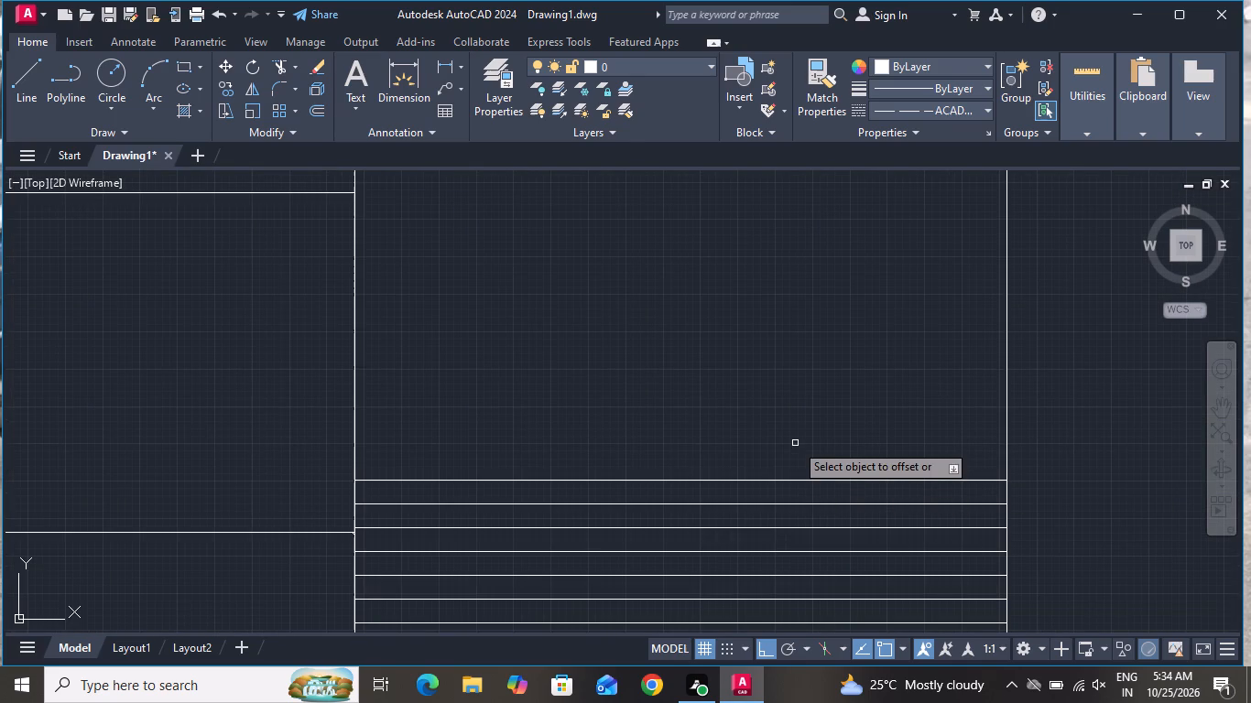
left_click(777, 481)
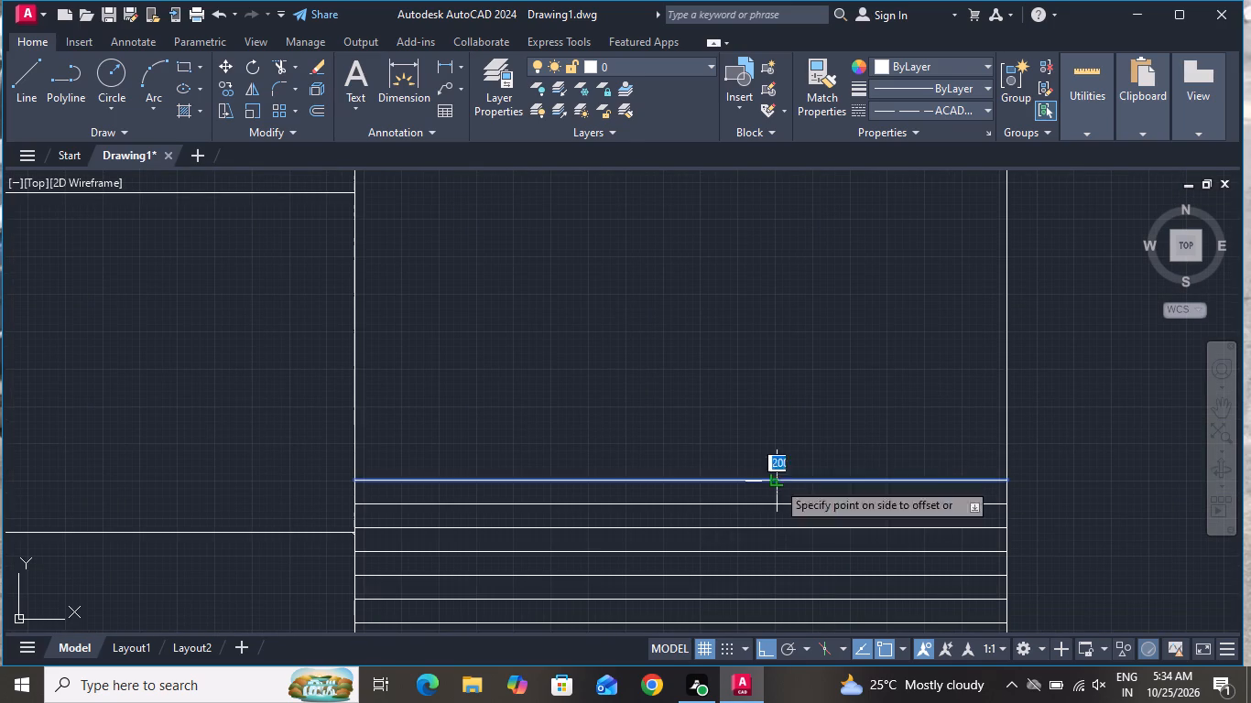
left_click(777, 439)
double_click(768, 460)
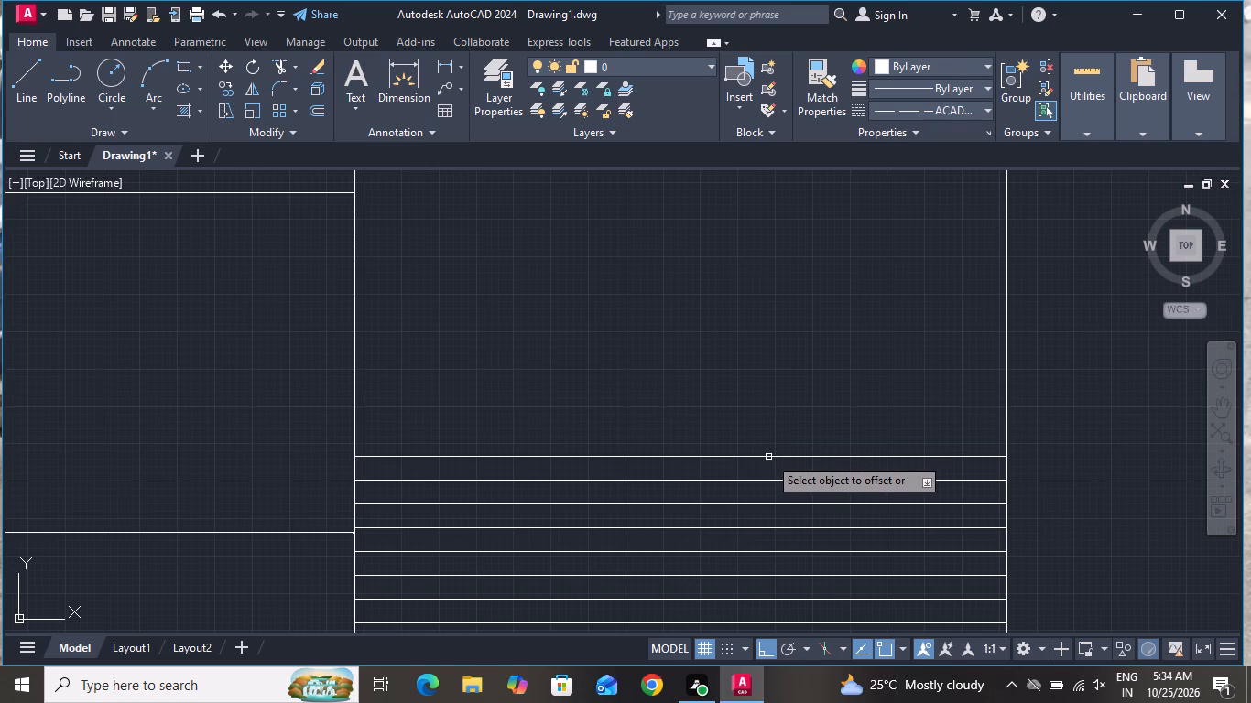
left_click(774, 405)
left_click(772, 435)
left_click(780, 402)
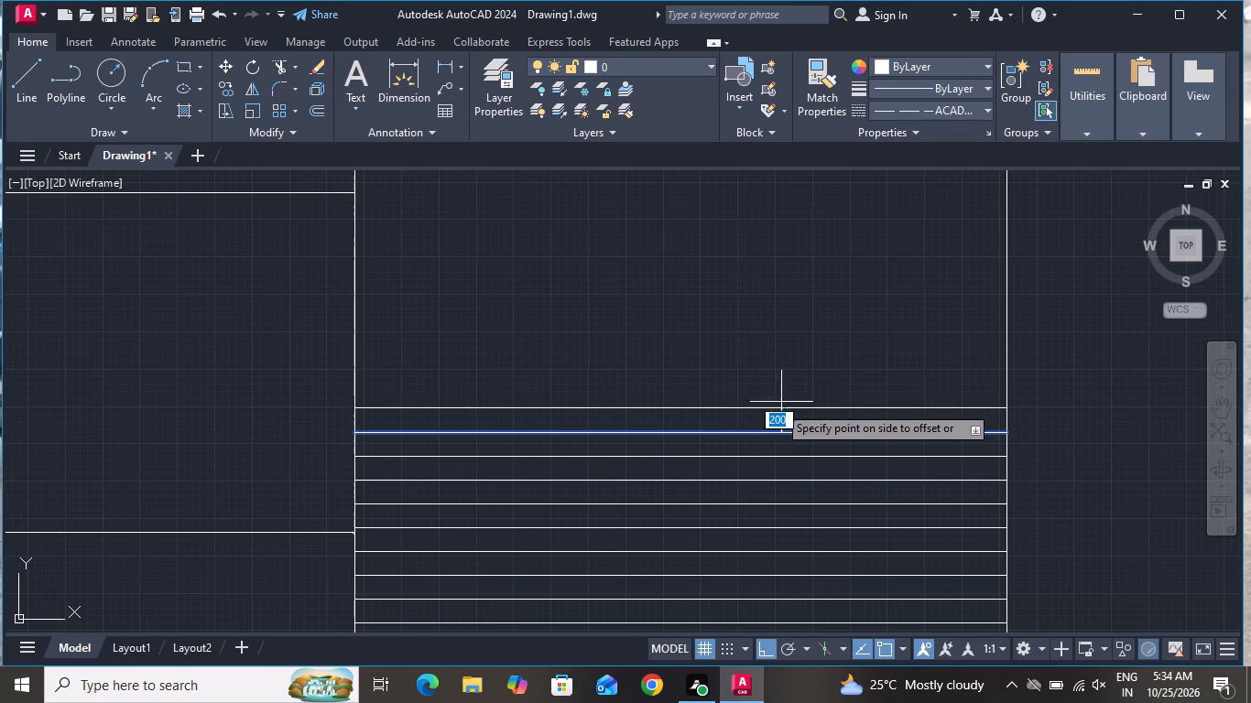
left_click(779, 404)
left_click(777, 407)
left_click(778, 390)
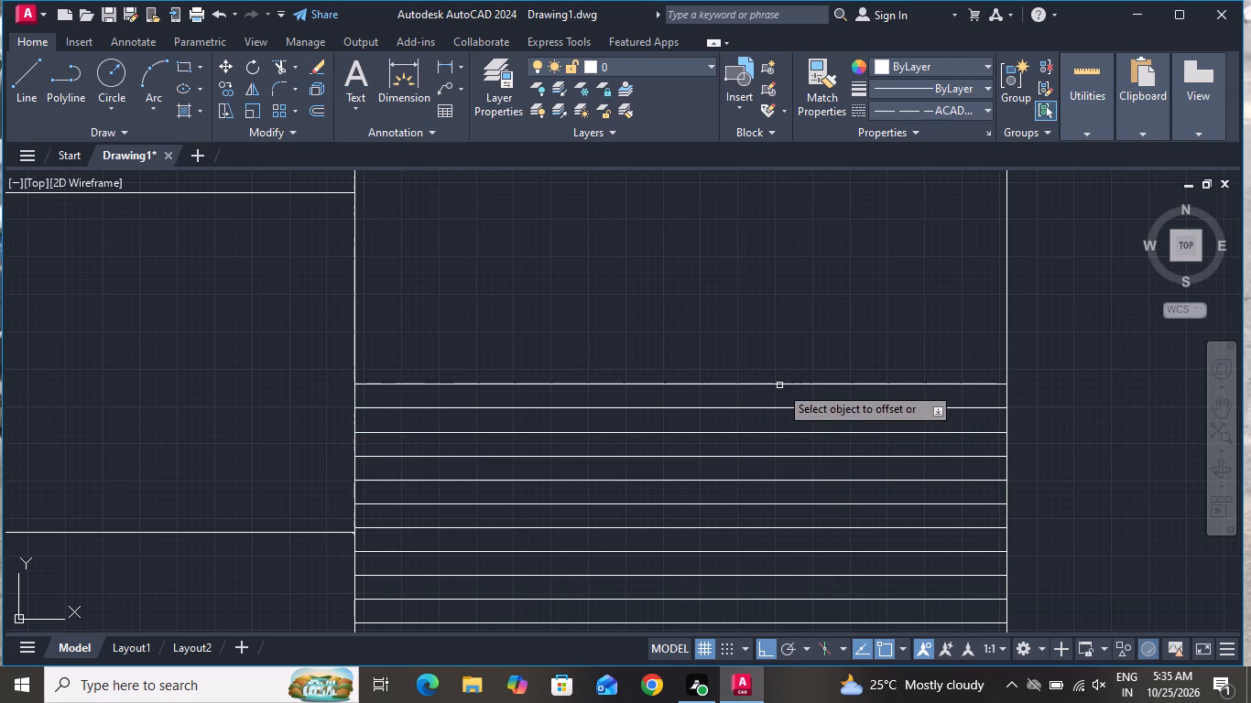
left_click(781, 384)
left_click(782, 352)
left_click(779, 363)
left_click(779, 340)
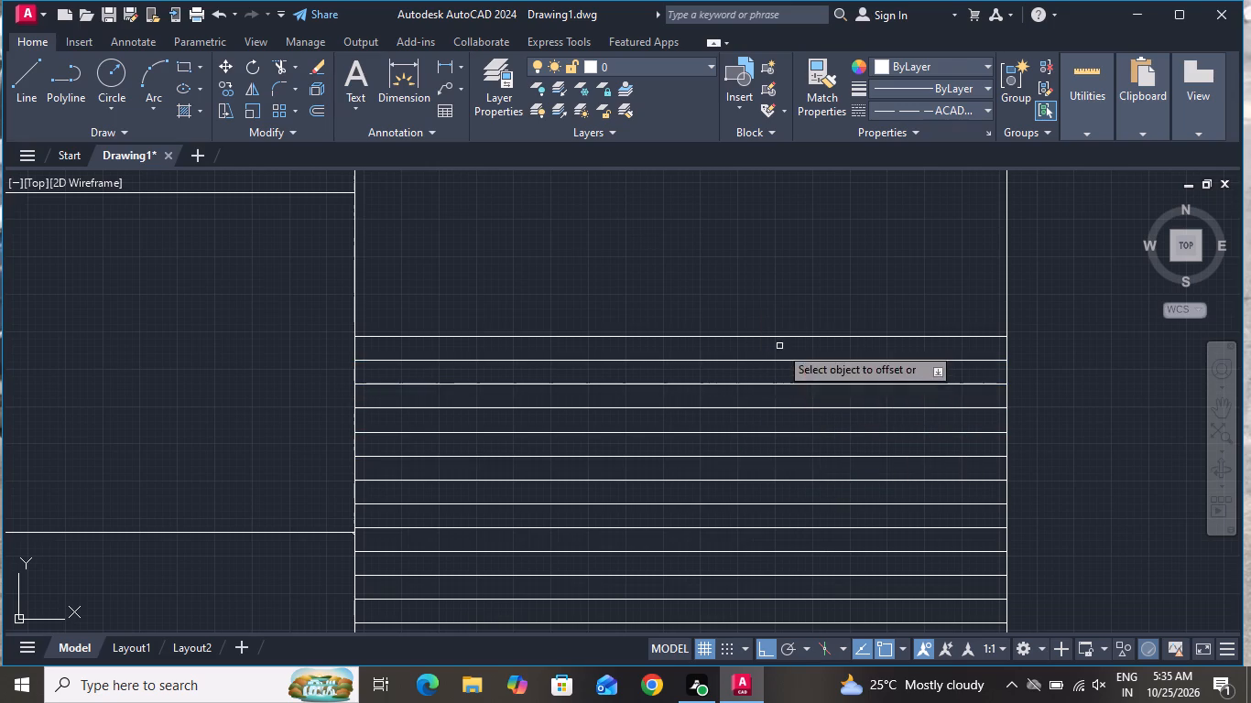
left_click(782, 333)
left_click(778, 299)
left_click(778, 335)
left_click(782, 297)
Offset the topmost tower cladding line upward repeatedly at a distance of 200, adding four lines.
scroll(793, 366, "down", 2)
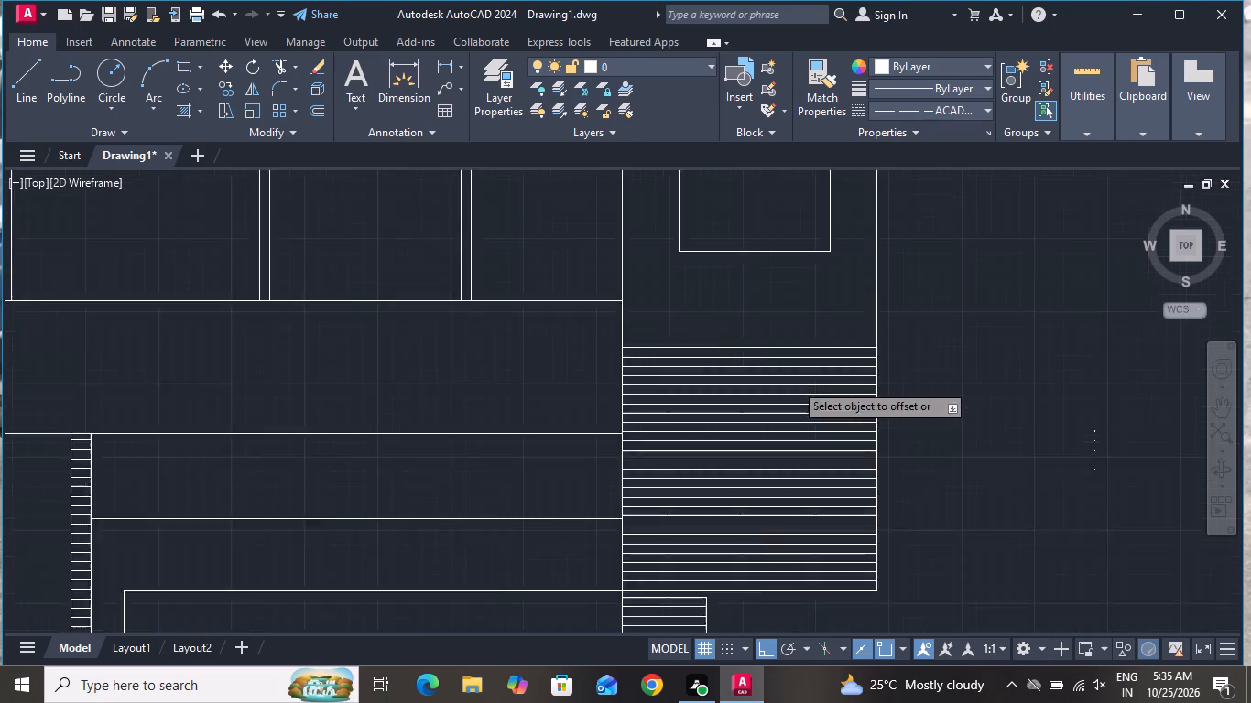
scroll(794, 383, "down", 1)
scroll(796, 374, "up", 3)
left_click(796, 325)
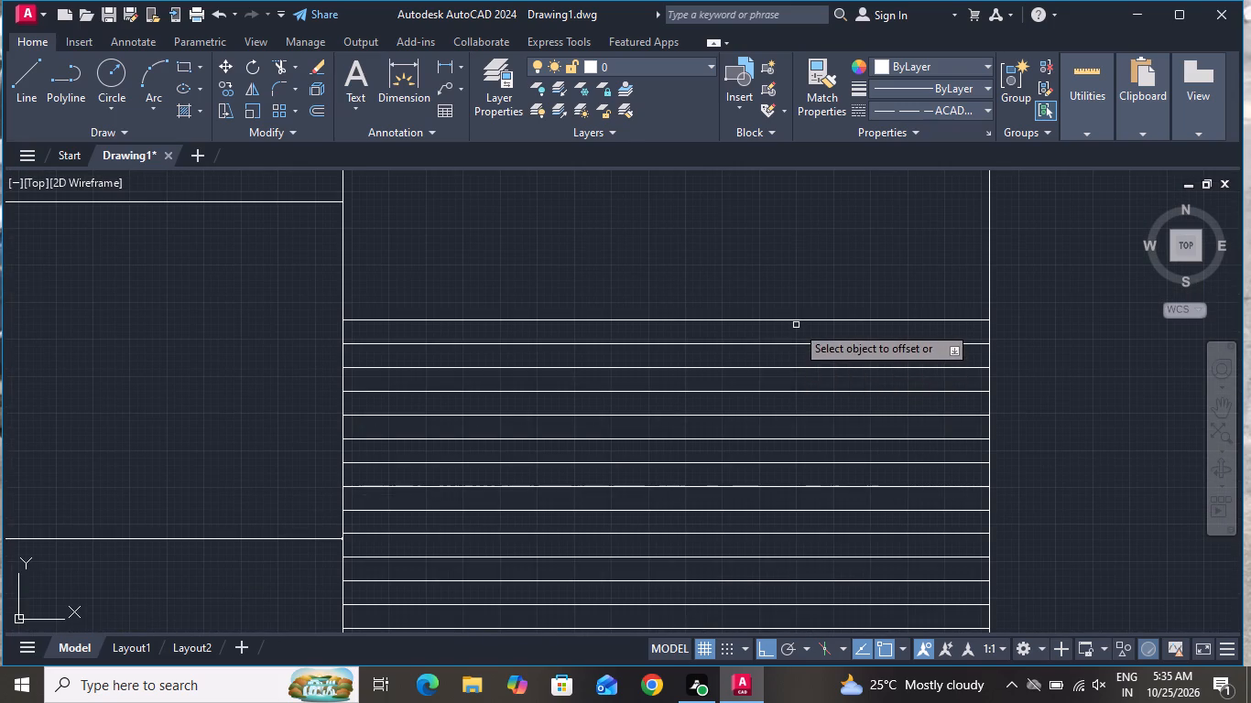
left_click(796, 321)
left_click(796, 306)
left_click(796, 302)
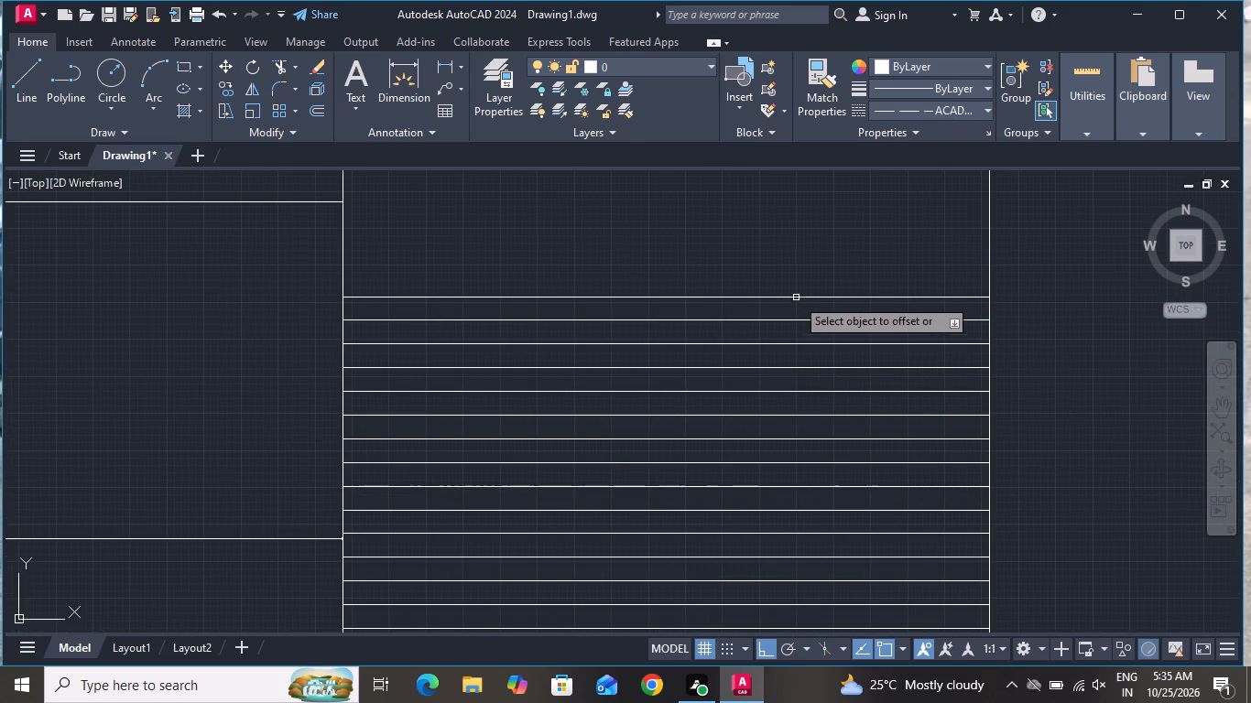
left_click(798, 278)
left_click(800, 299)
left_click(803, 271)
left_click(804, 274)
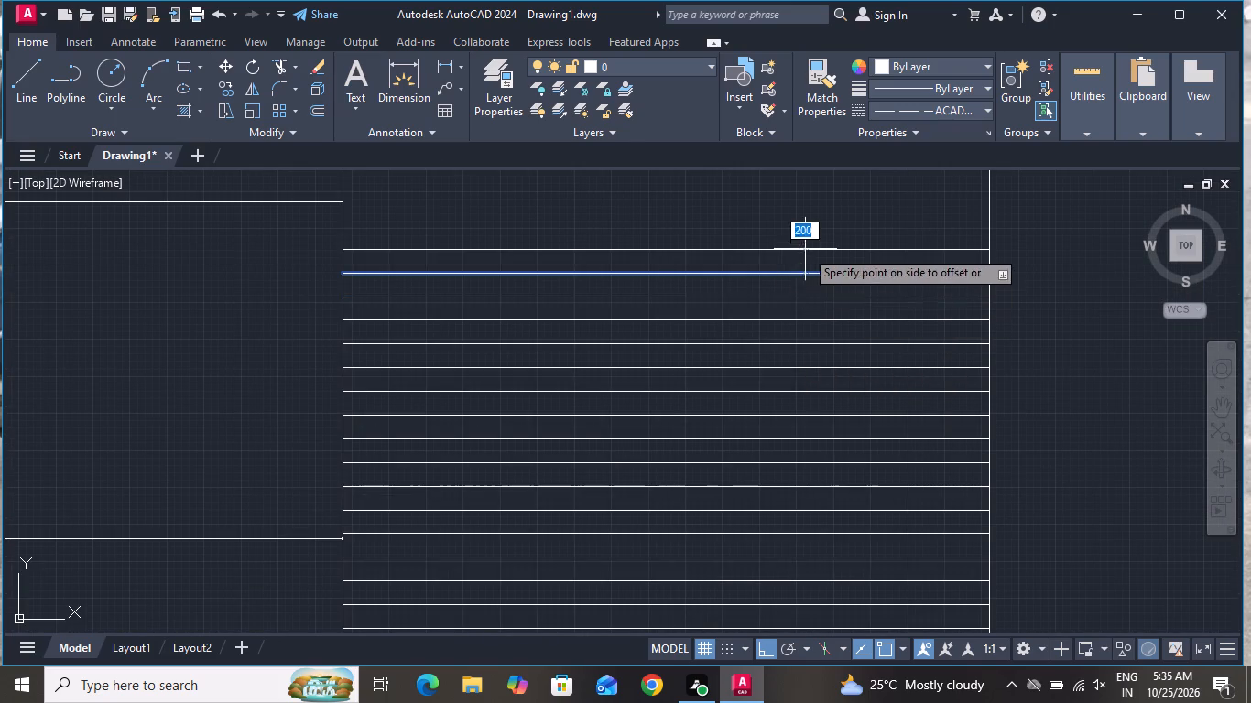
left_click(805, 249)
left_click(809, 248)
left_click(810, 237)
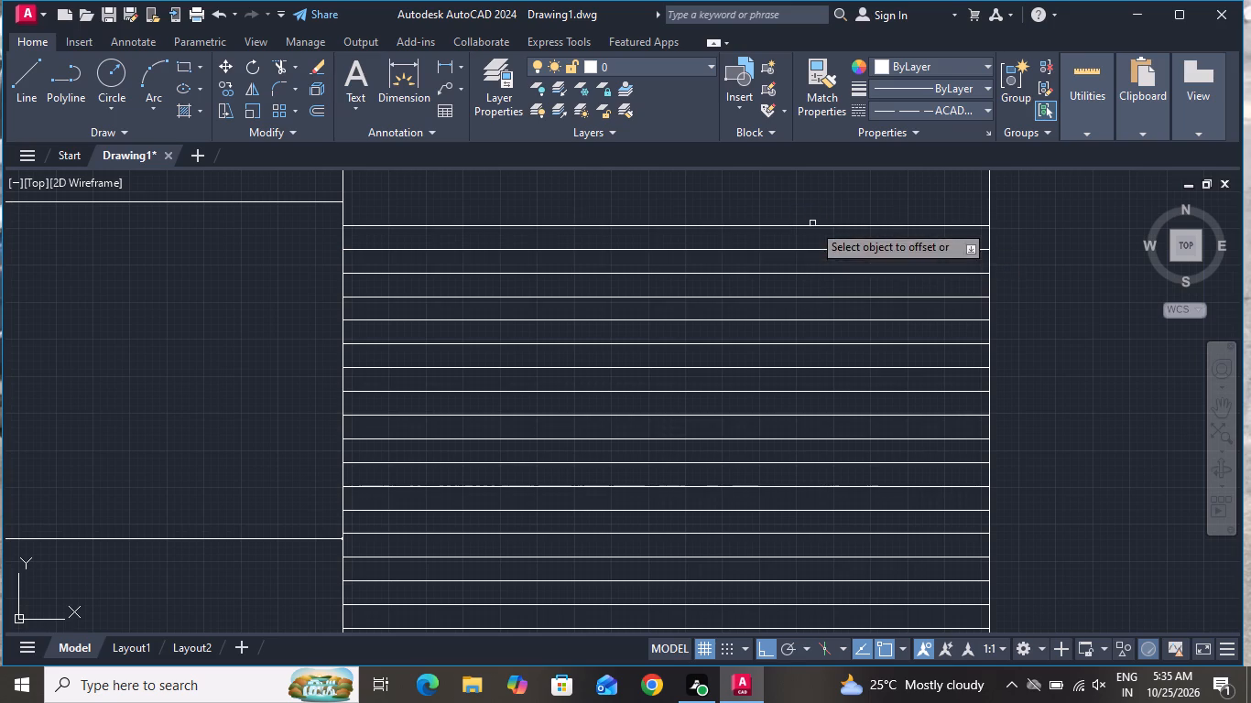
Add six more cladding lines by offsetting the topmost line upward at 200 spacing, ending just below the tower window's bottom edge.
scroll(812, 223, "down", 3)
scroll(814, 308, "down", 1)
scroll(817, 210, "up", 3)
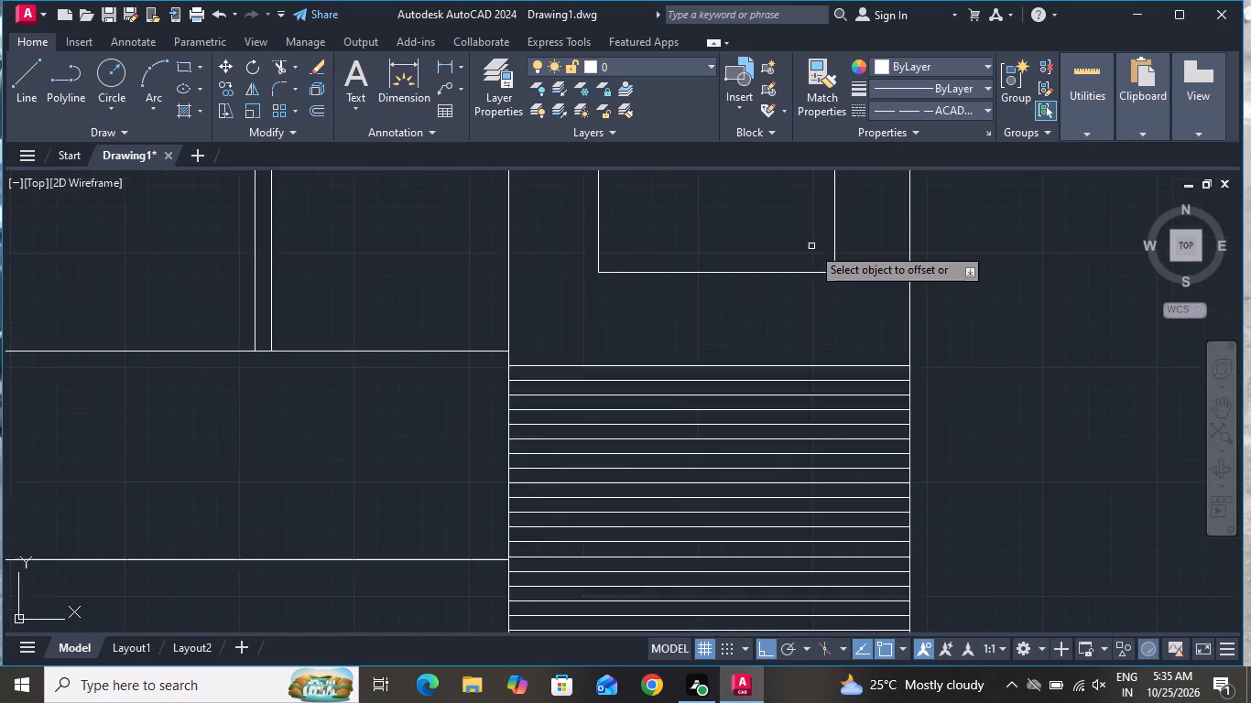
scroll(811, 246, "up", 1)
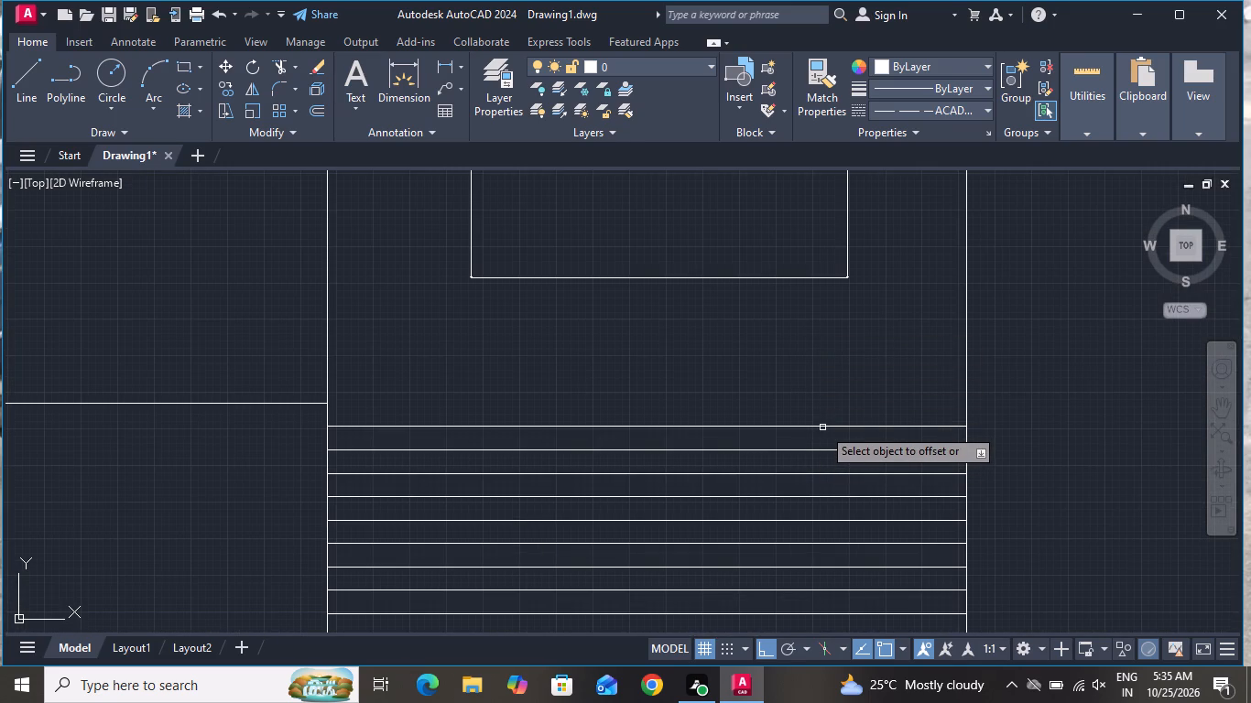
left_click(822, 427)
left_click(826, 384)
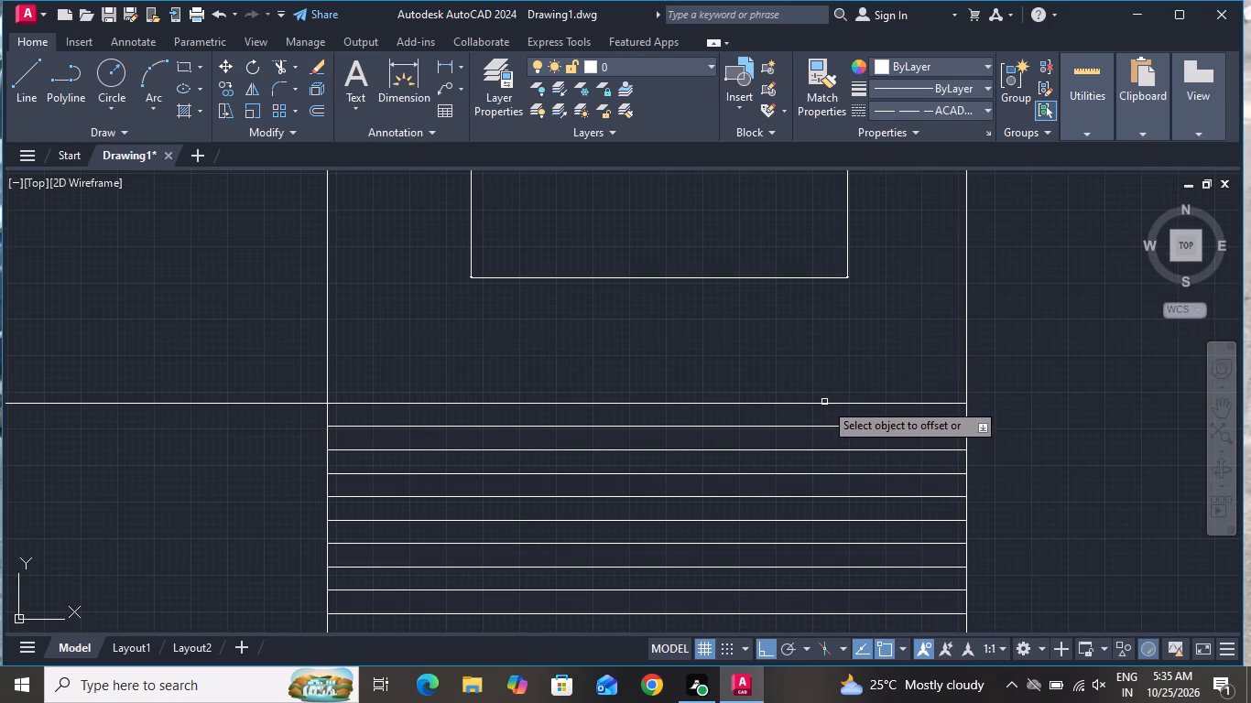
left_click(824, 404)
left_click(819, 366)
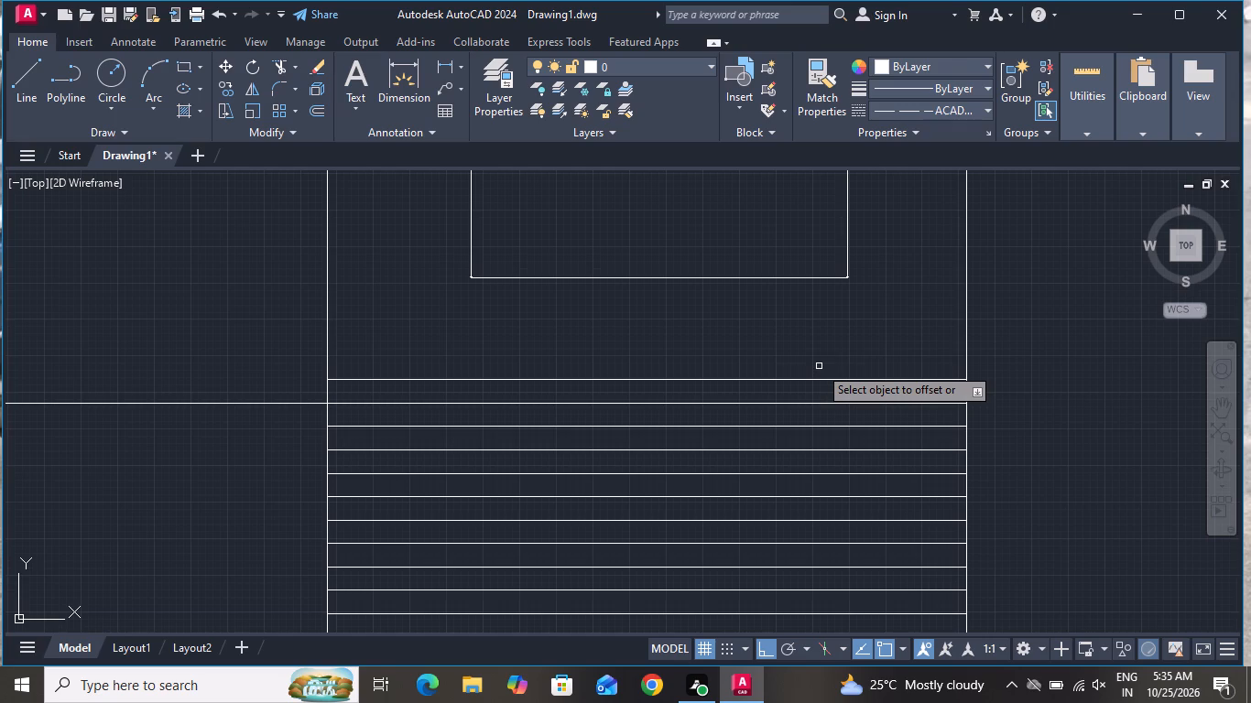
left_click(818, 379)
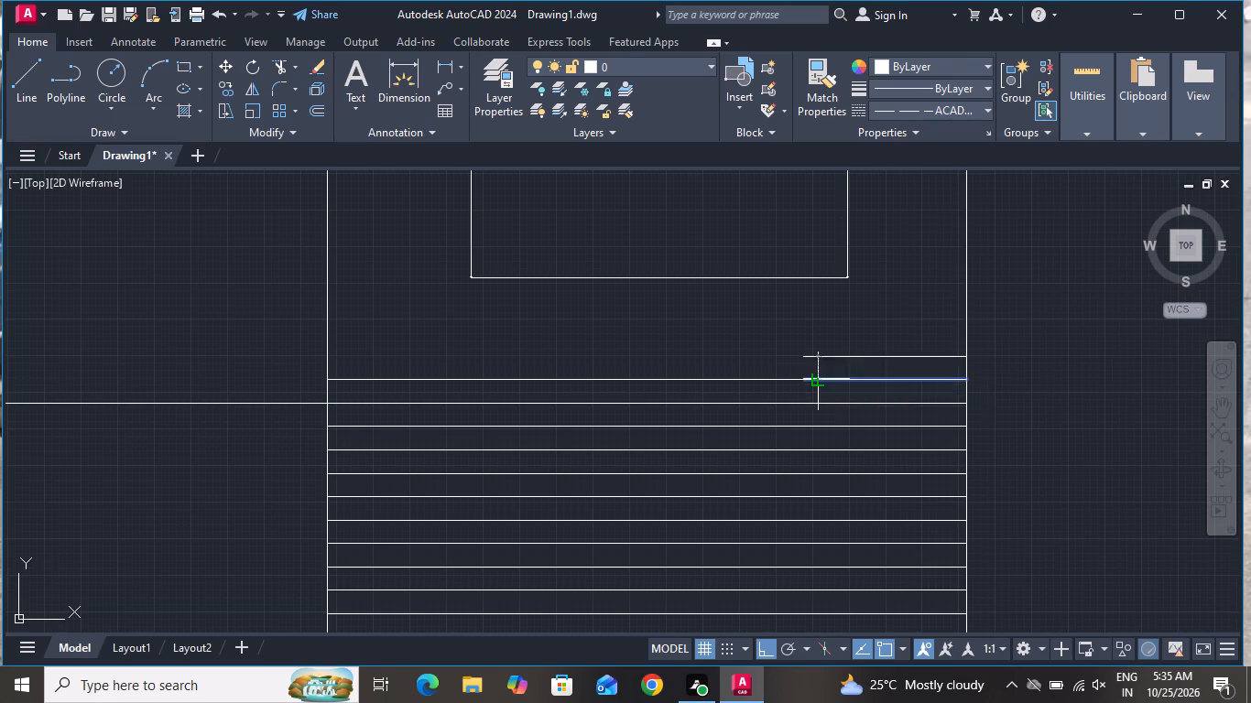
left_click(818, 360)
left_click(818, 358)
left_click(819, 331)
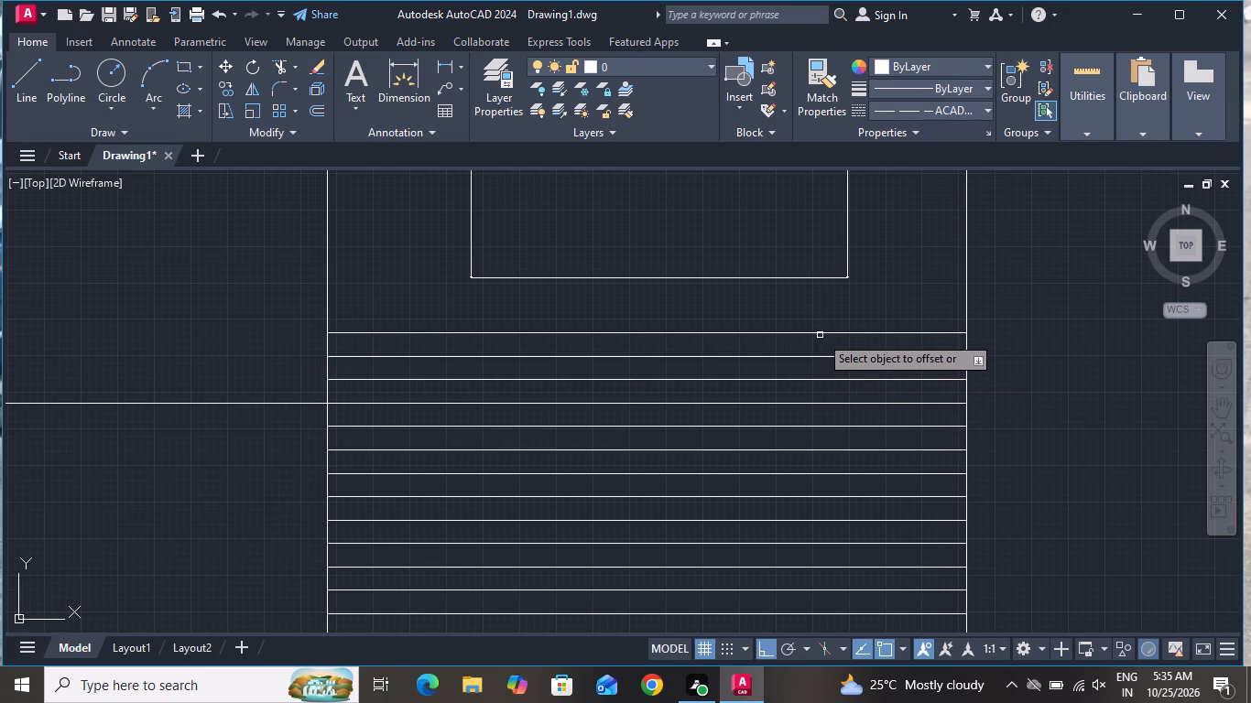
left_click(820, 334)
left_click(821, 308)
left_click(821, 310)
left_click(822, 287)
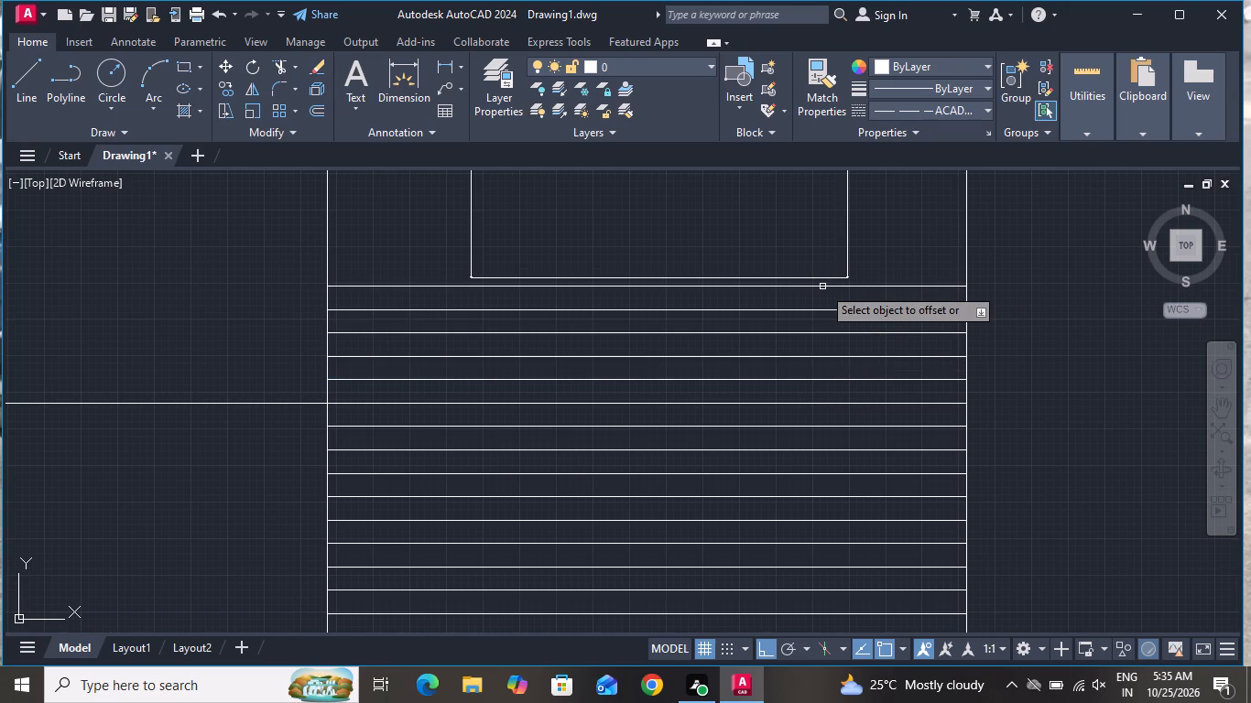
Continue the 200 offsets upward past the tower window's bottom edge, adding three lines across the window.
left_click(822, 287)
left_click(822, 268)
left_click(821, 287)
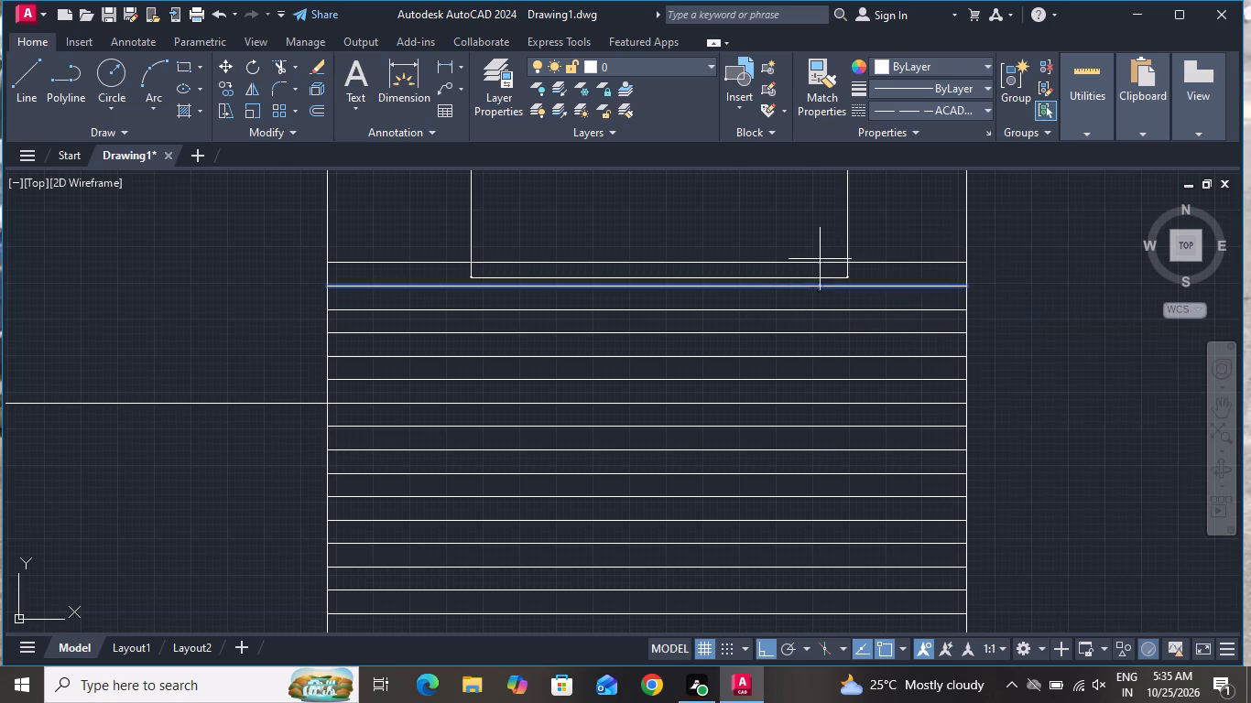
left_click(820, 259)
left_click(818, 263)
left_click(814, 234)
left_click(818, 229)
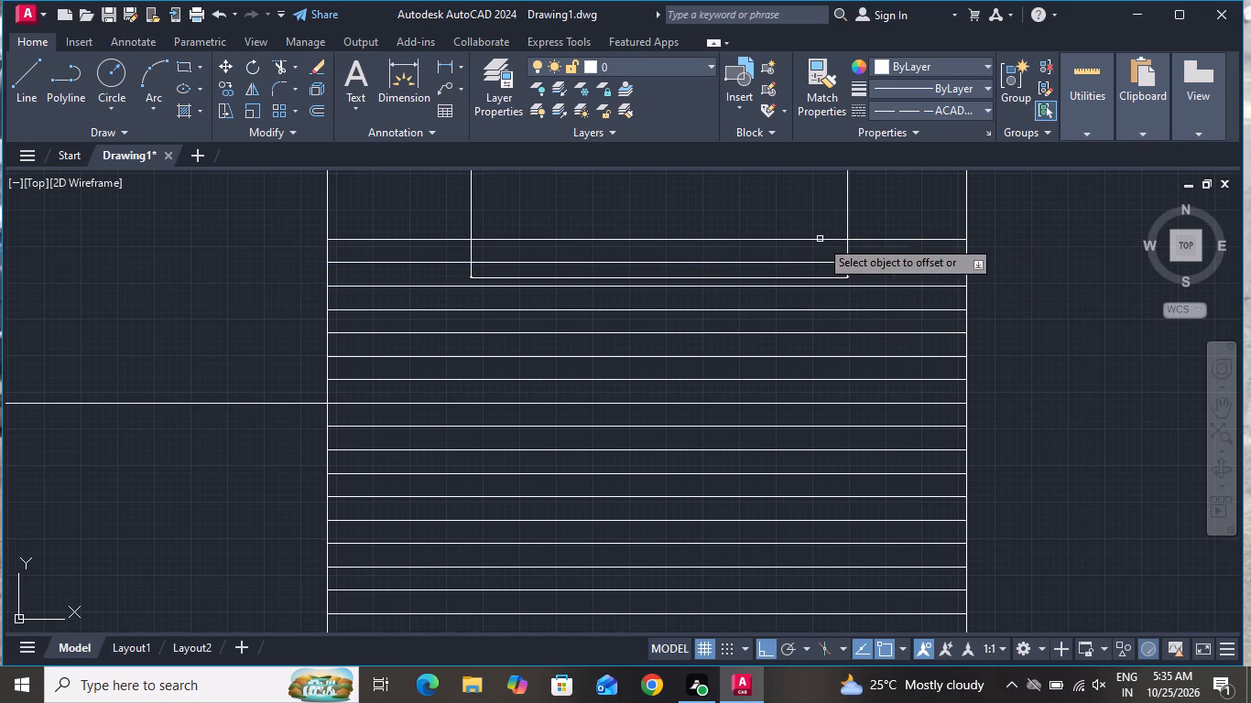
left_click(820, 239)
left_click(820, 216)
scroll(823, 367, "down", 2)
left_click(816, 275)
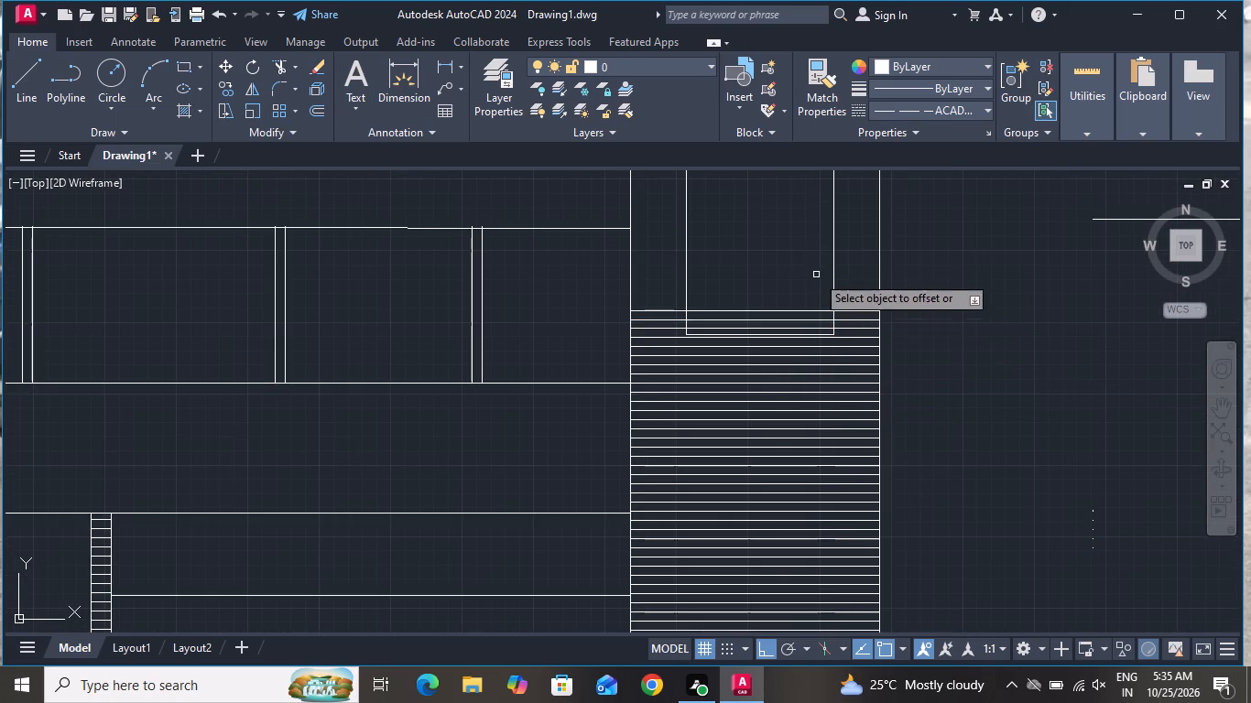
Offset the topmost cladding line upward at 200 spacing to add three more lines across the lower part of the tower window.
scroll(816, 308, "up", 3)
left_click(812, 317)
left_click(807, 276)
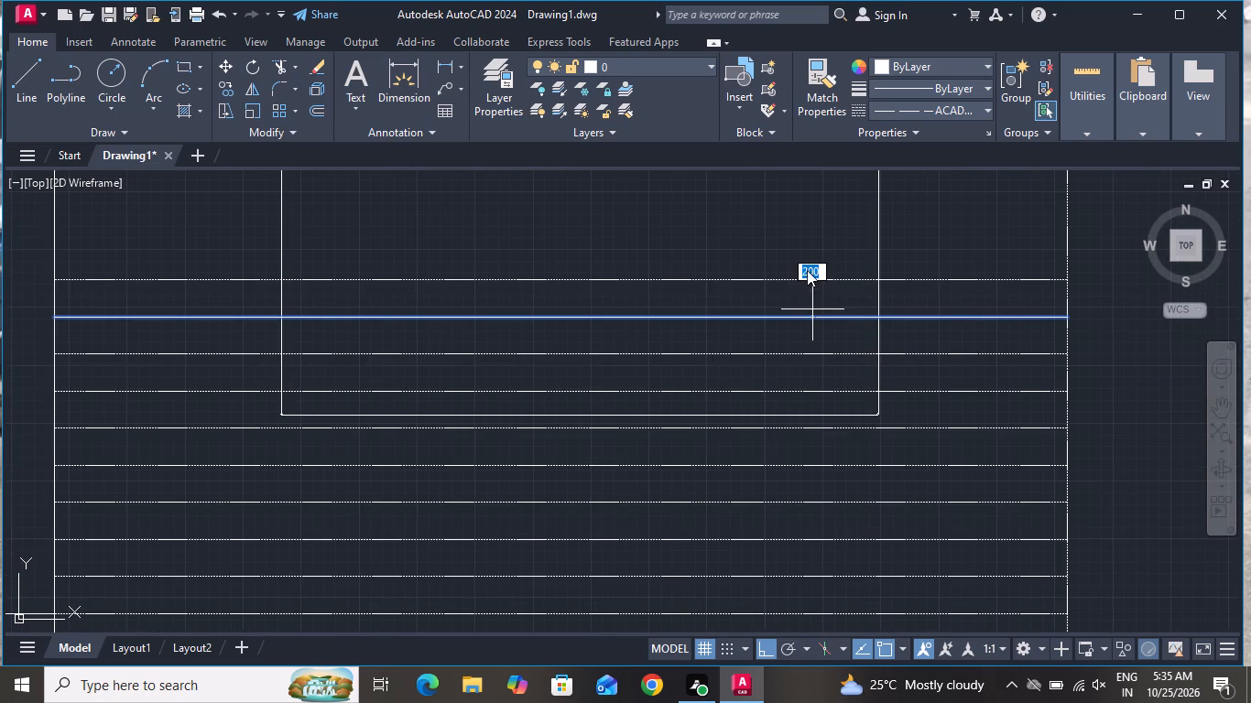
left_click(807, 265)
left_click(805, 275)
left_click(798, 282)
left_click(798, 282)
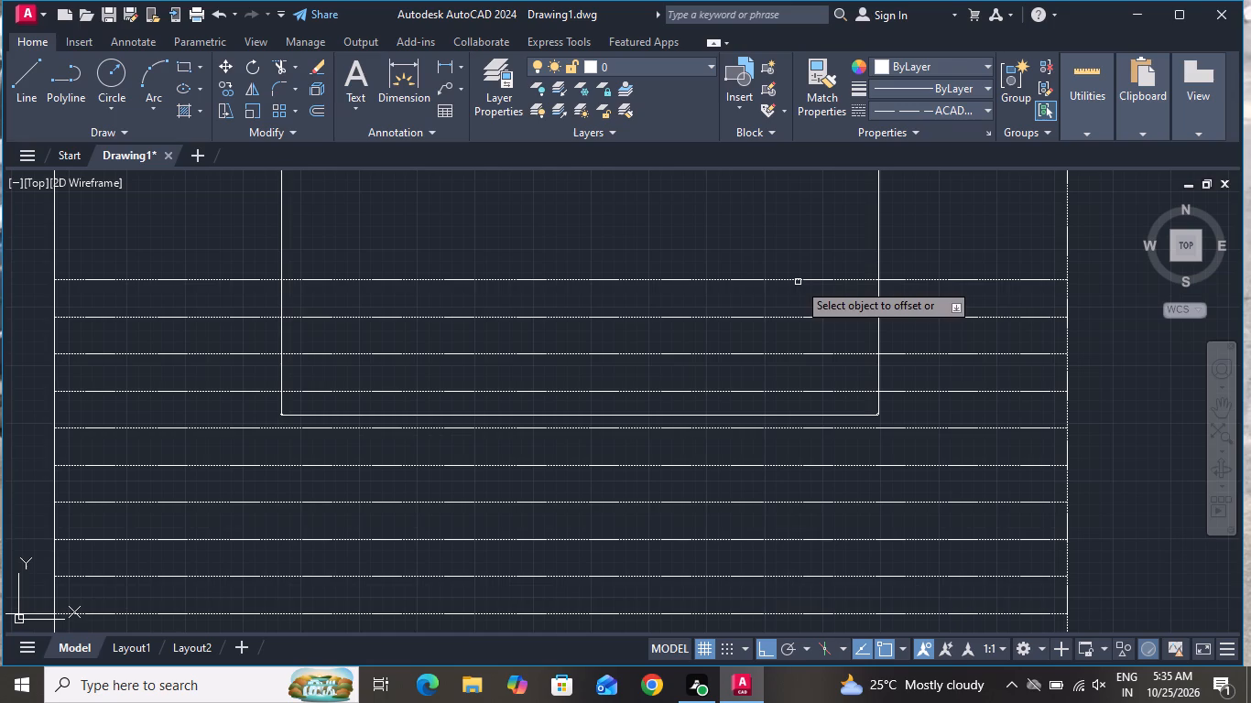
left_click(798, 285)
left_click(798, 281)
left_click(798, 254)
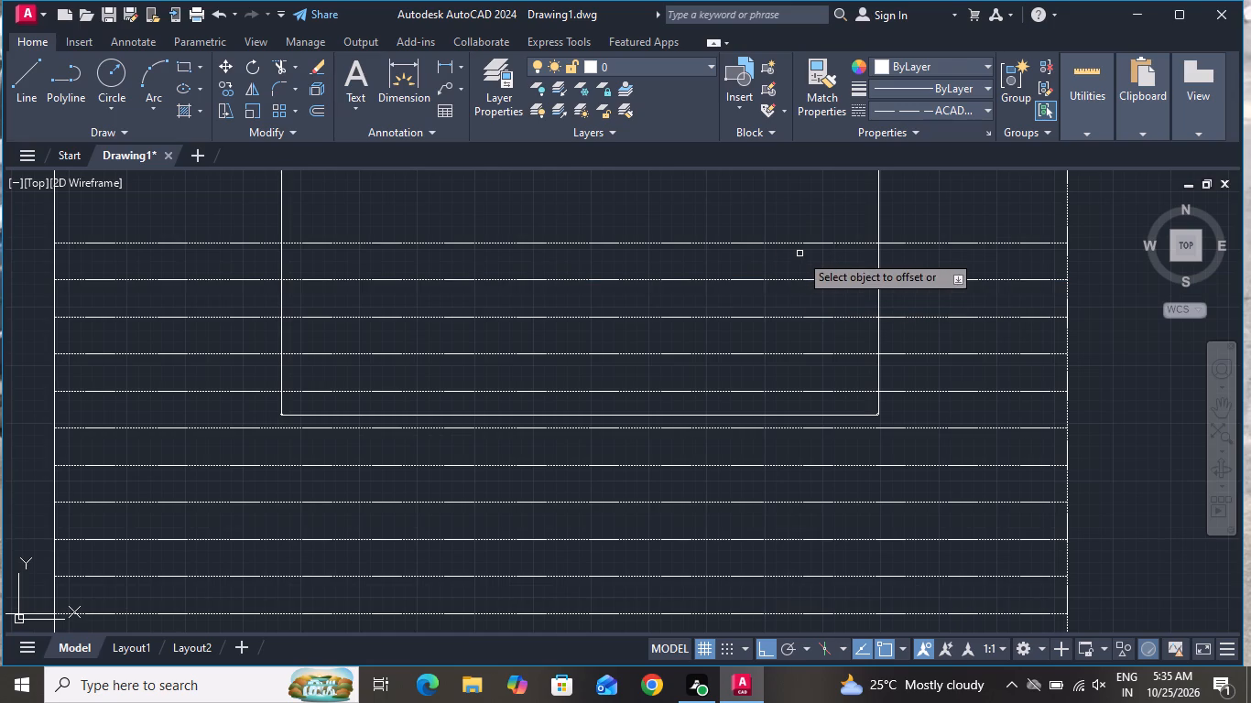
left_click(800, 241)
left_click(808, 201)
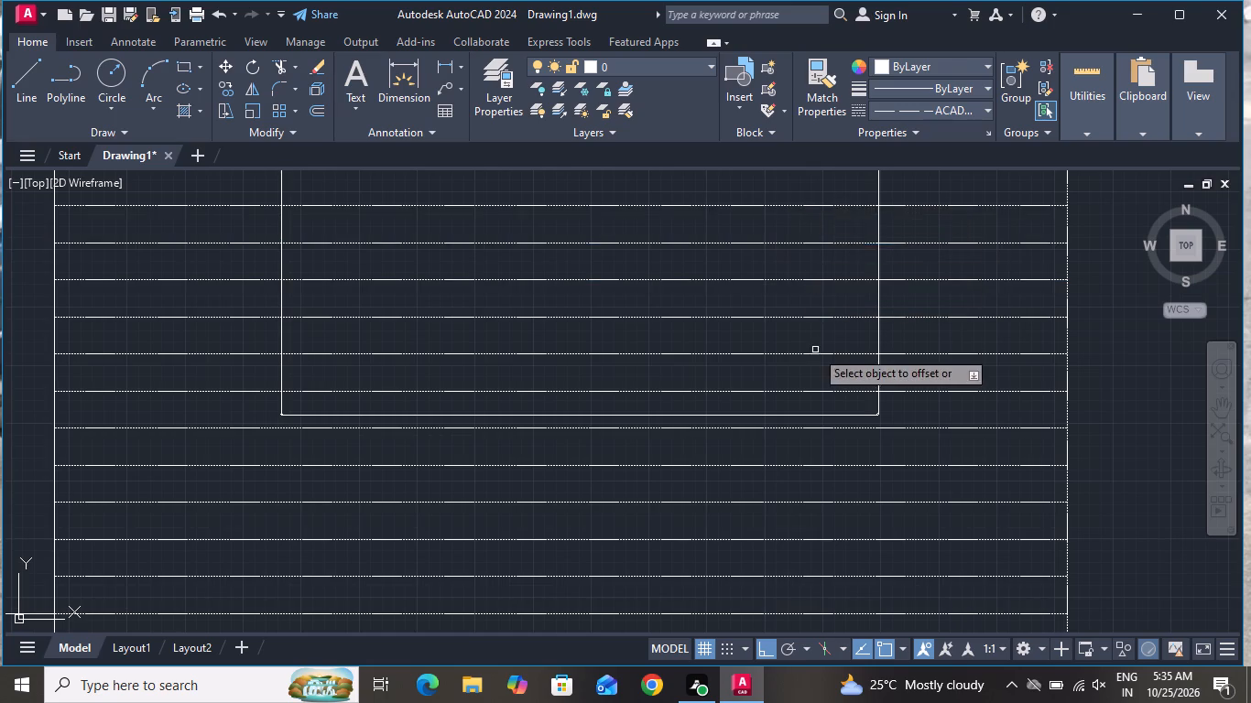
Extend the cladding with three further lines offset upward by 200 each across the tower and window.
scroll(819, 375, "down", 4)
scroll(806, 266, "up", 3)
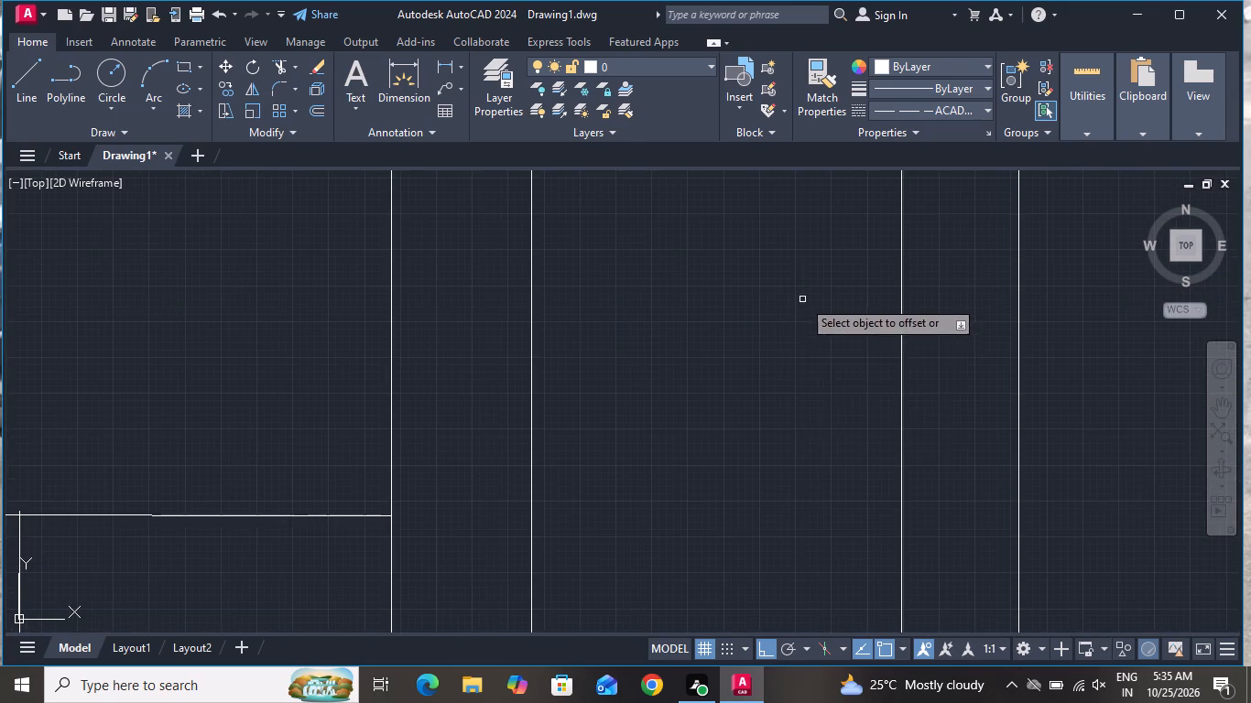
scroll(810, 371, "down", 3)
scroll(789, 450, "up", 4)
left_click(811, 396)
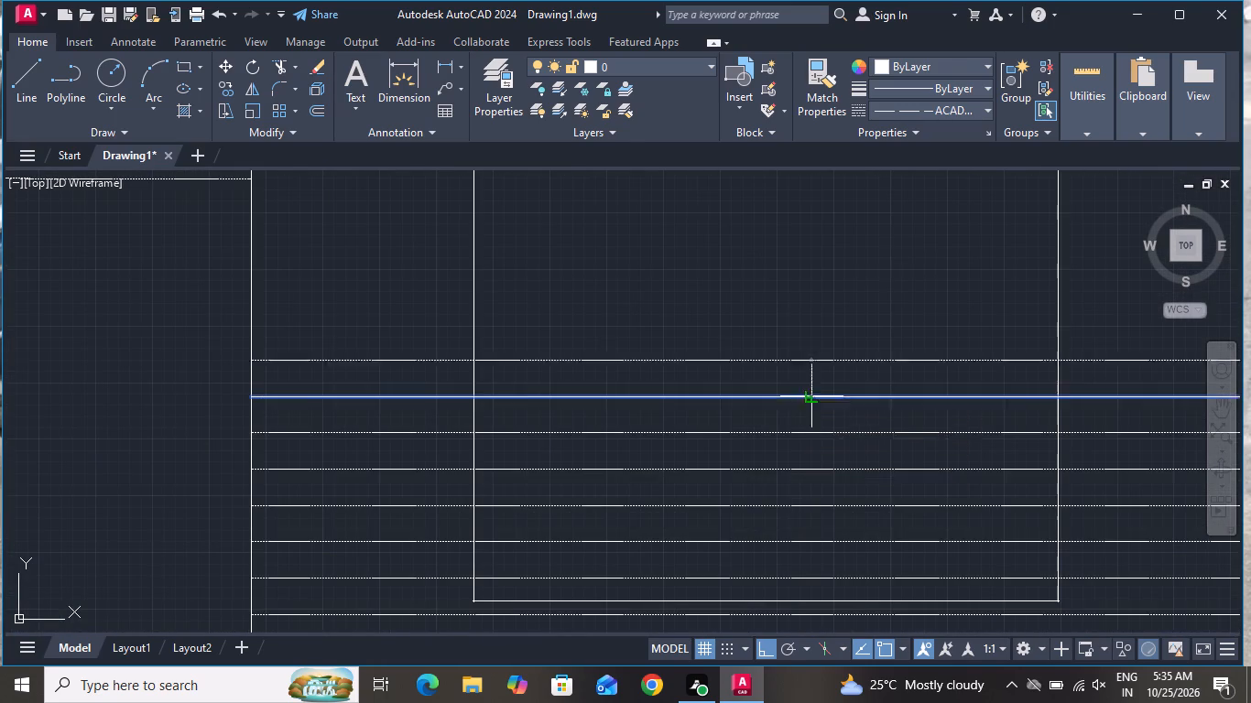
left_click(813, 372)
left_click(812, 359)
left_click(814, 322)
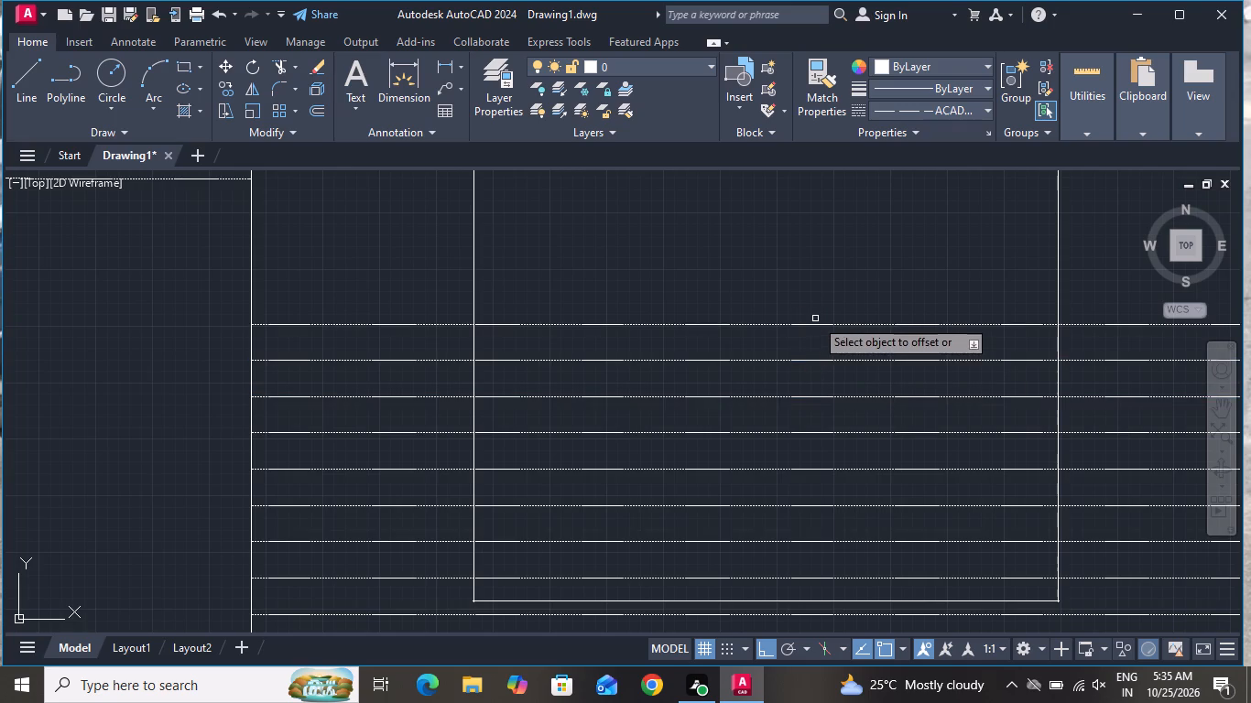
left_click(813, 327)
left_click(818, 288)
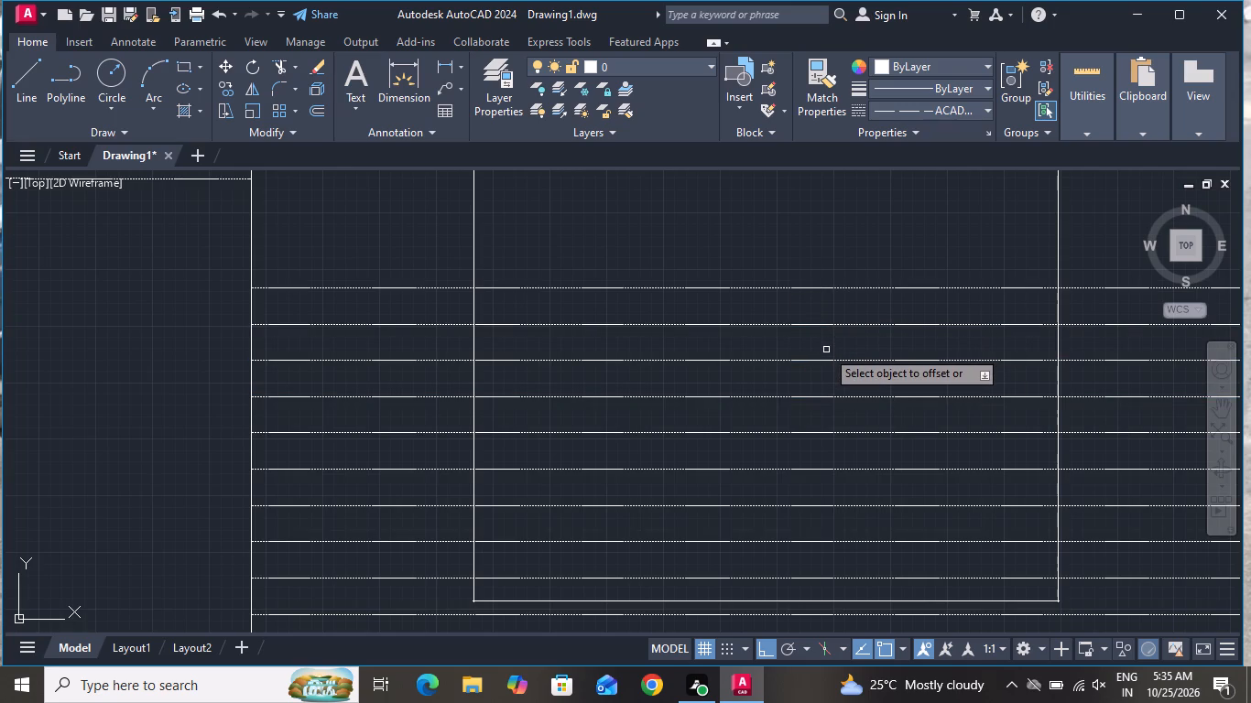
Add four cladding lines by repeated 200 offsets, reaching one line above the top line of the adjoining block beside the tower.
scroll(821, 299, "down", 1)
scroll(828, 262, "up", 1)
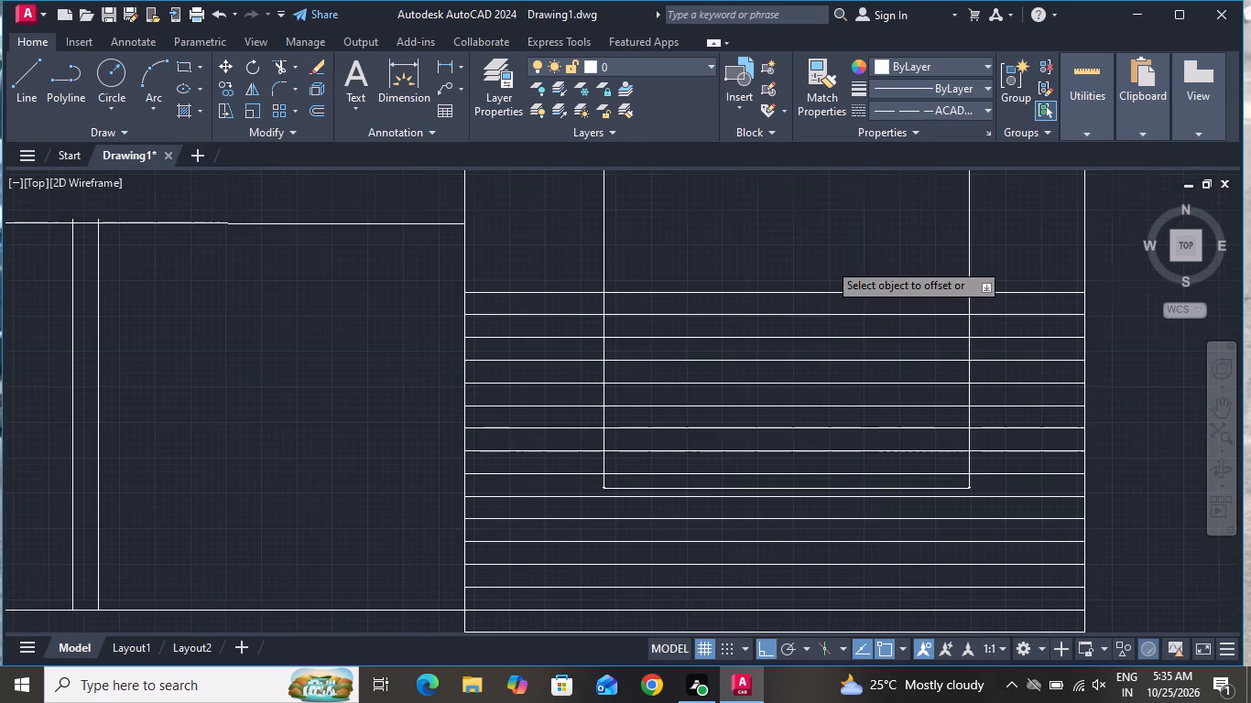
scroll(828, 262, "up", 2)
left_click(813, 388)
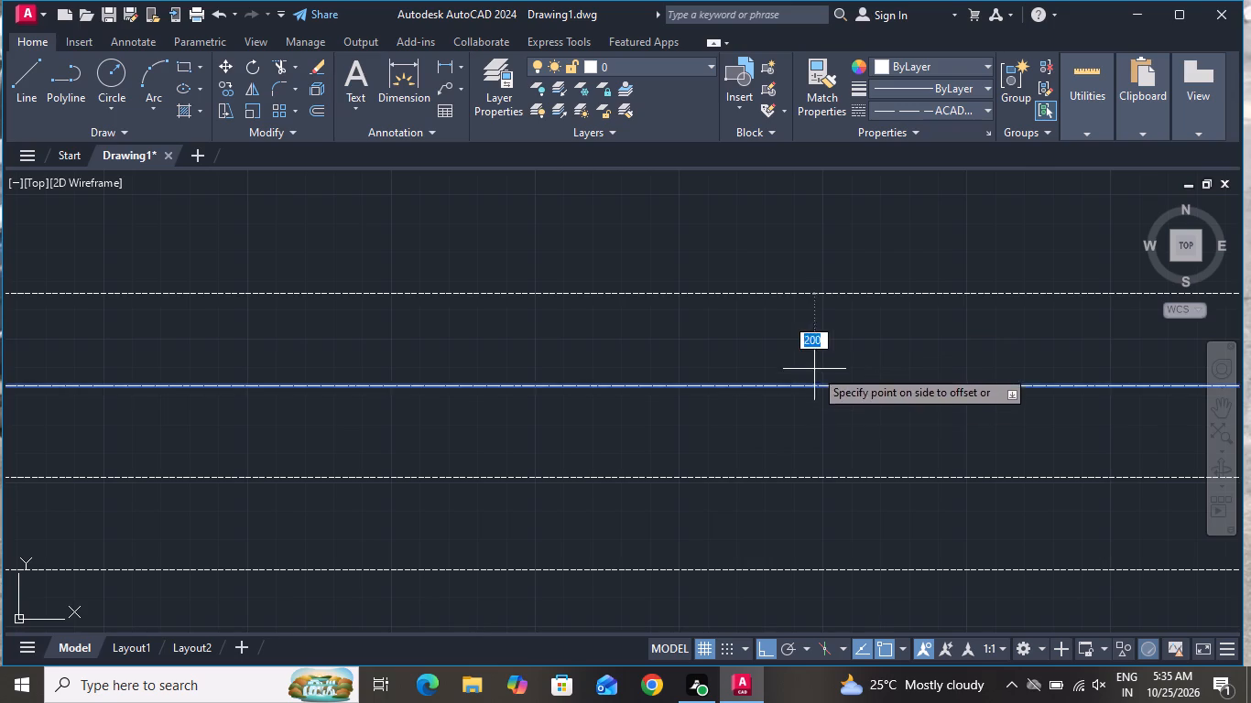
left_click(814, 362)
left_click(823, 296)
left_click(824, 281)
scroll(794, 390, "down", 2)
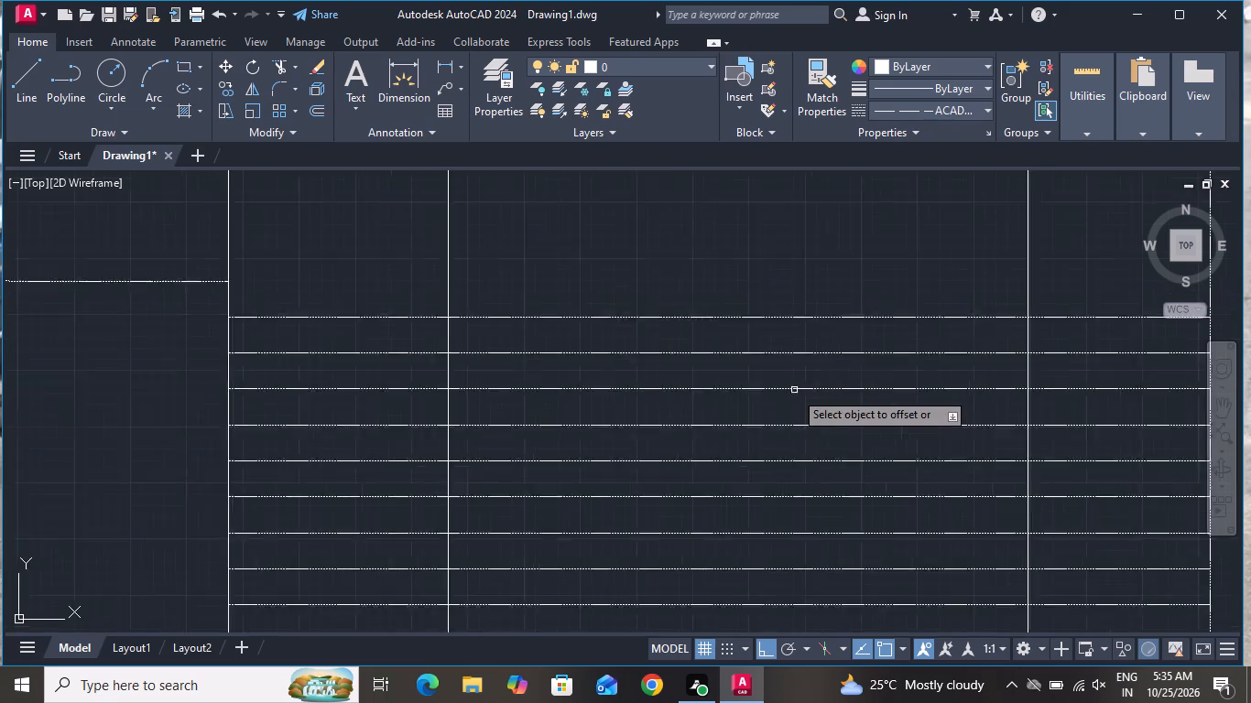
scroll(794, 391, "down", 2)
scroll(809, 348, "up", 3)
left_click(812, 431)
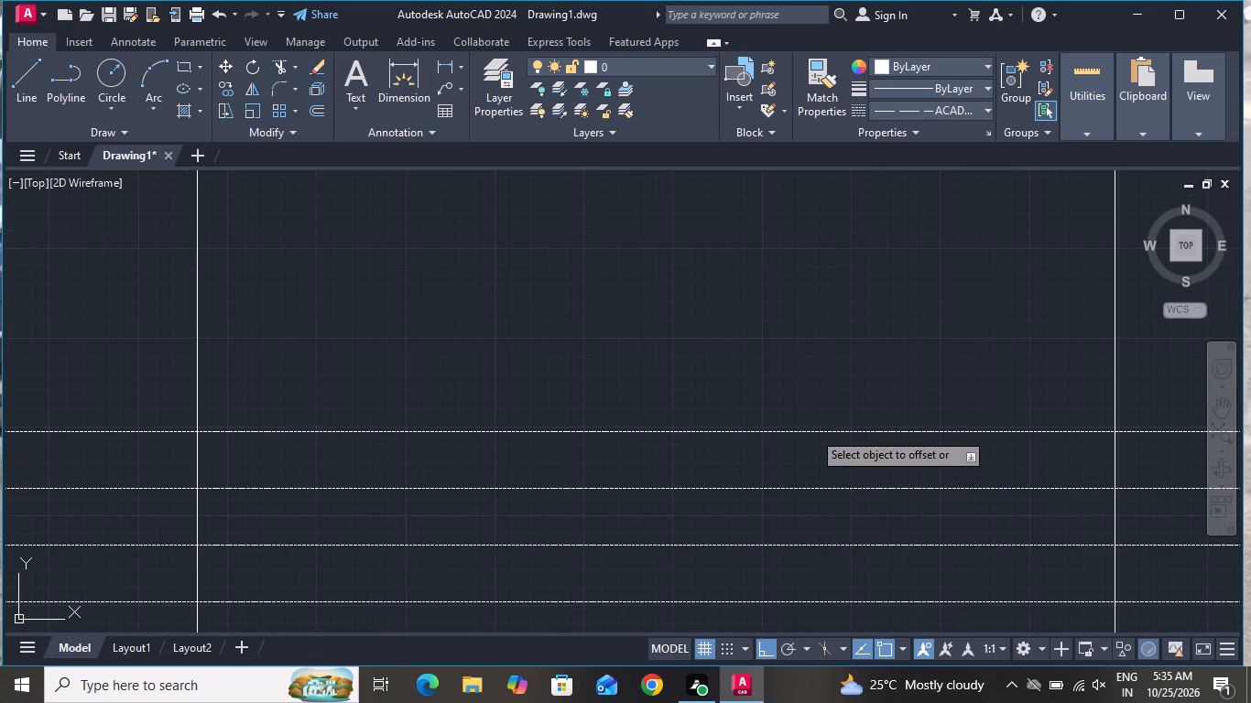
left_click(813, 378)
left_click(814, 365)
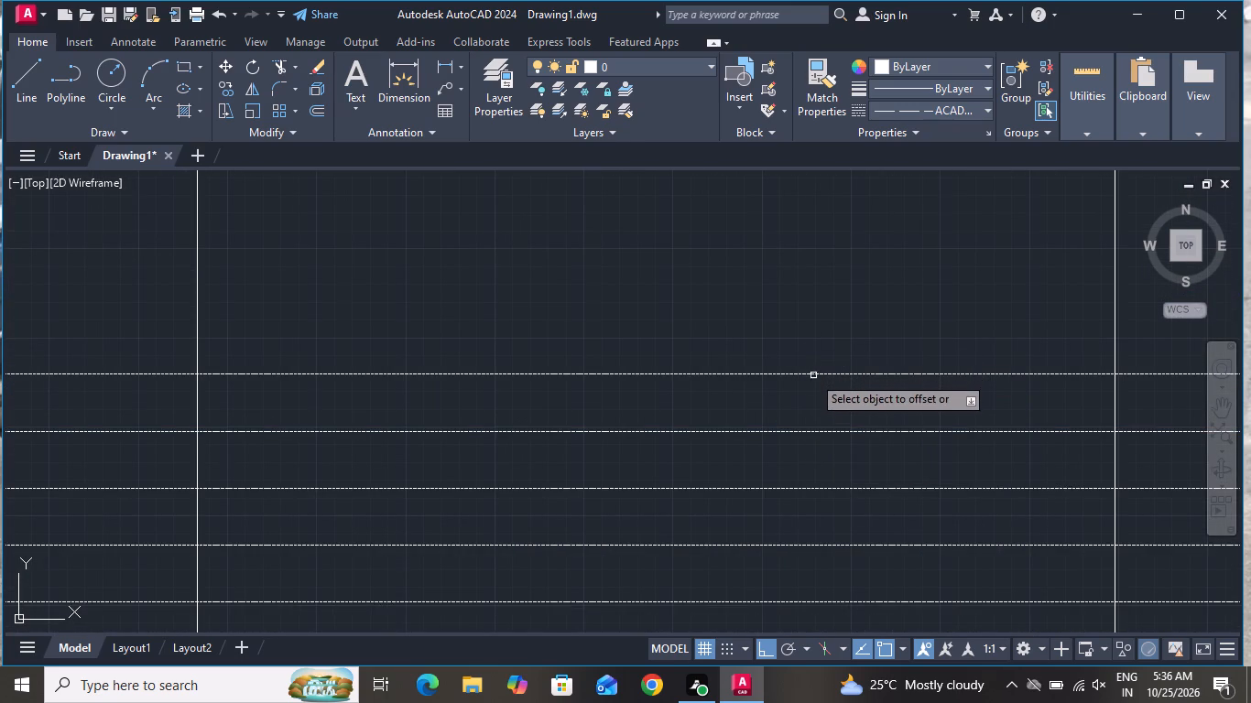
left_click(816, 377)
left_click(820, 344)
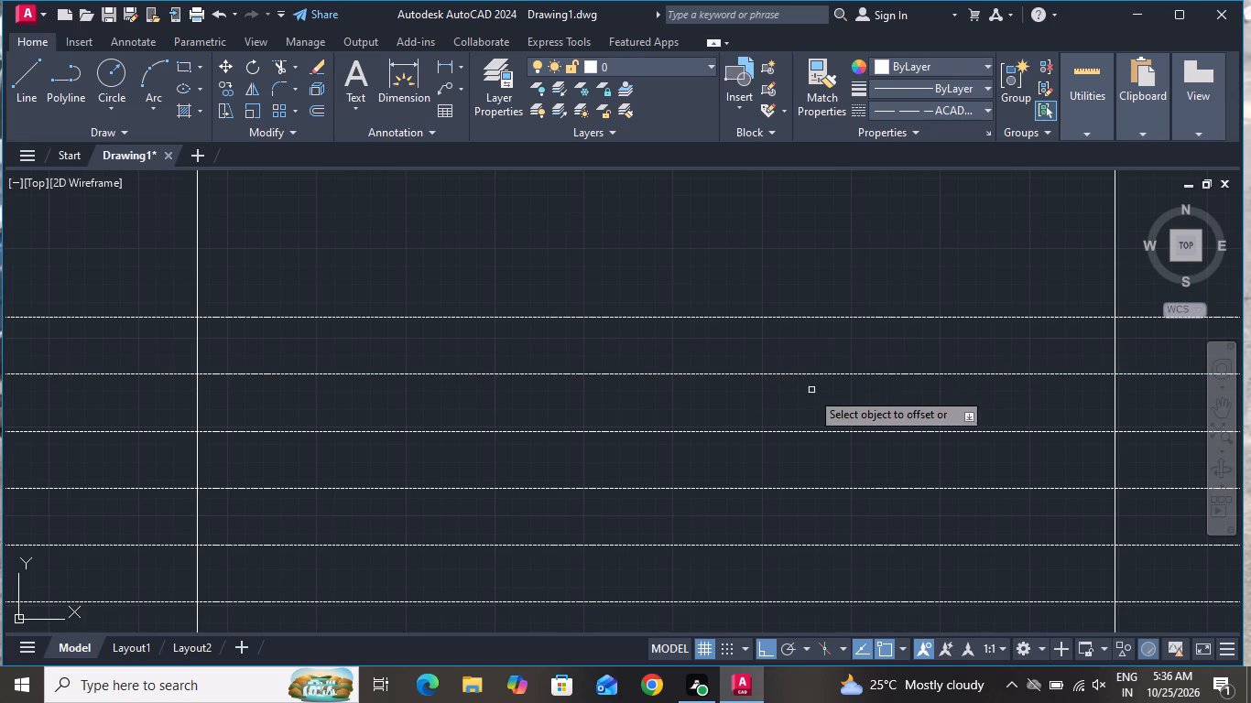
Offset the topmost cladding line upward repeatedly at 200, adding five more lines across the tower above the adjoining block's top line.
scroll(804, 404, "down", 2)
scroll(810, 367, "up", 1)
left_click(804, 376)
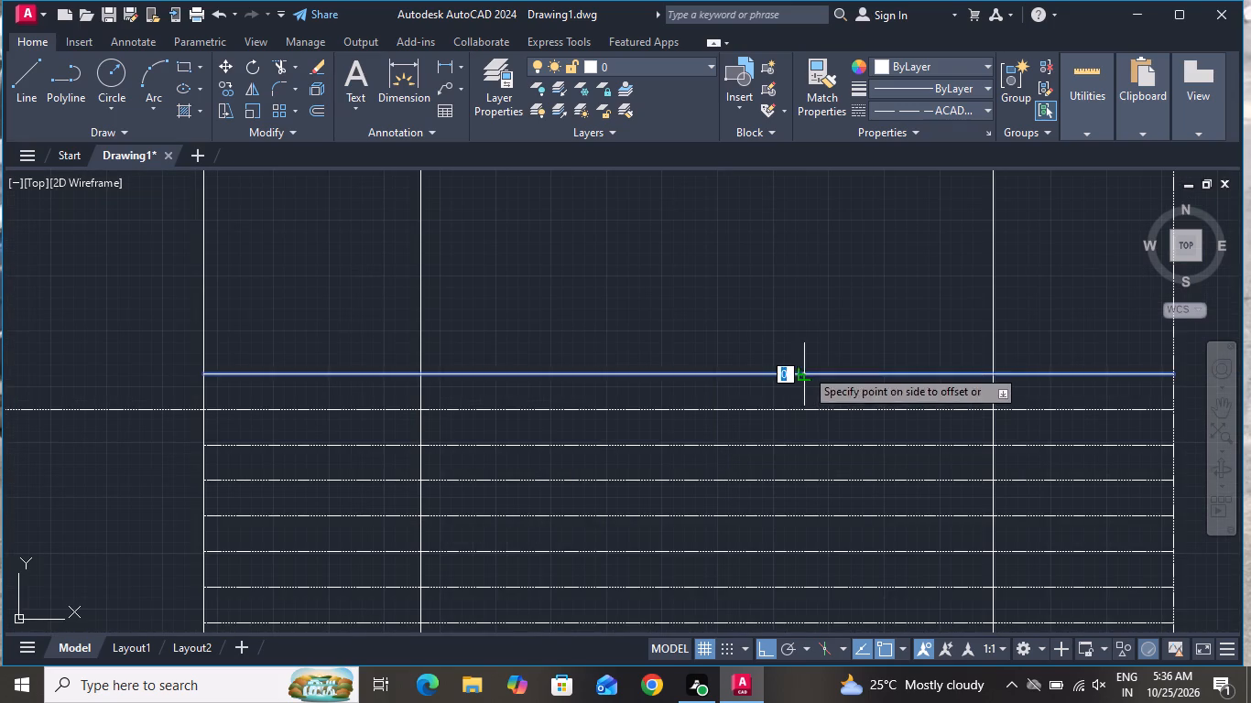
left_click(810, 336)
left_click(810, 337)
left_click(816, 311)
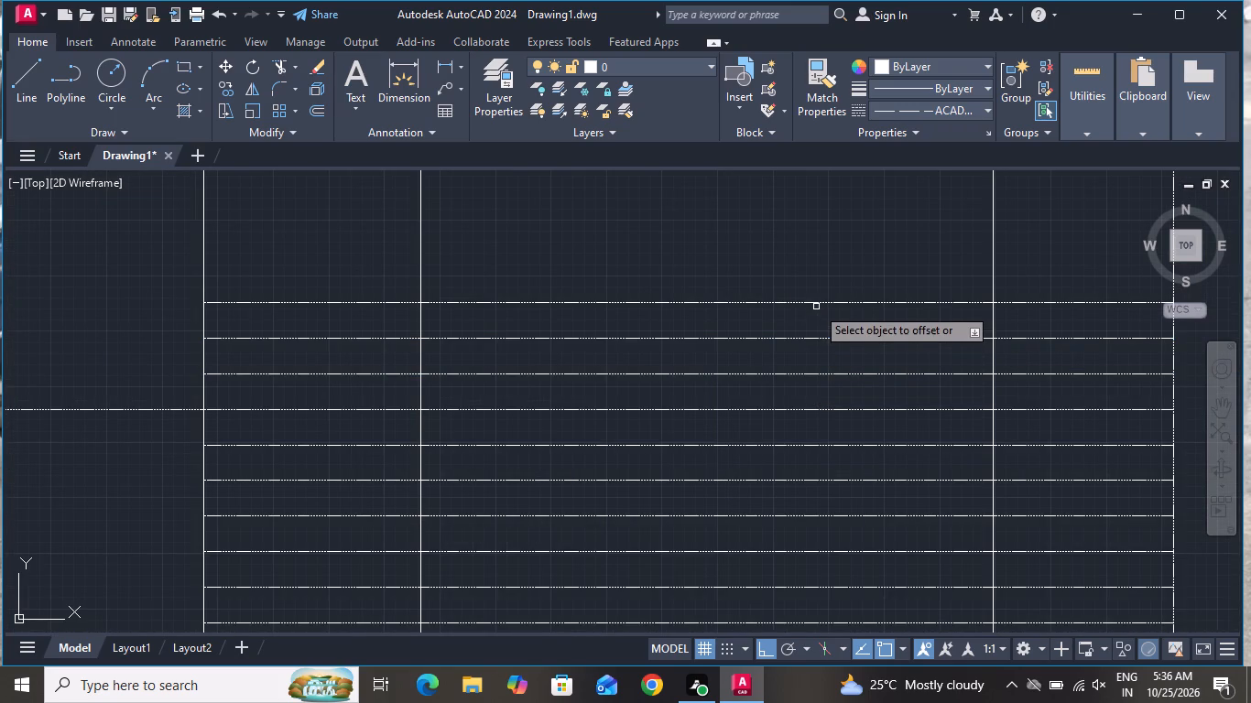
left_click(821, 304)
left_click(817, 250)
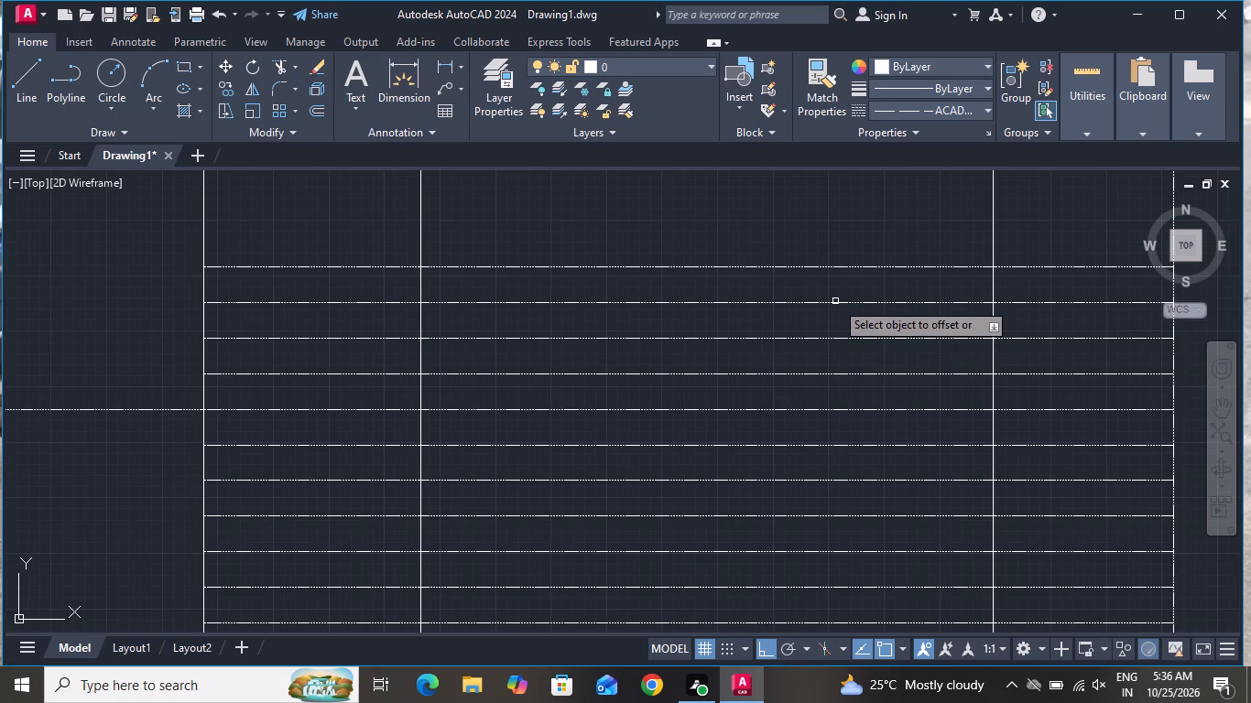
scroll(835, 306, "down", 2)
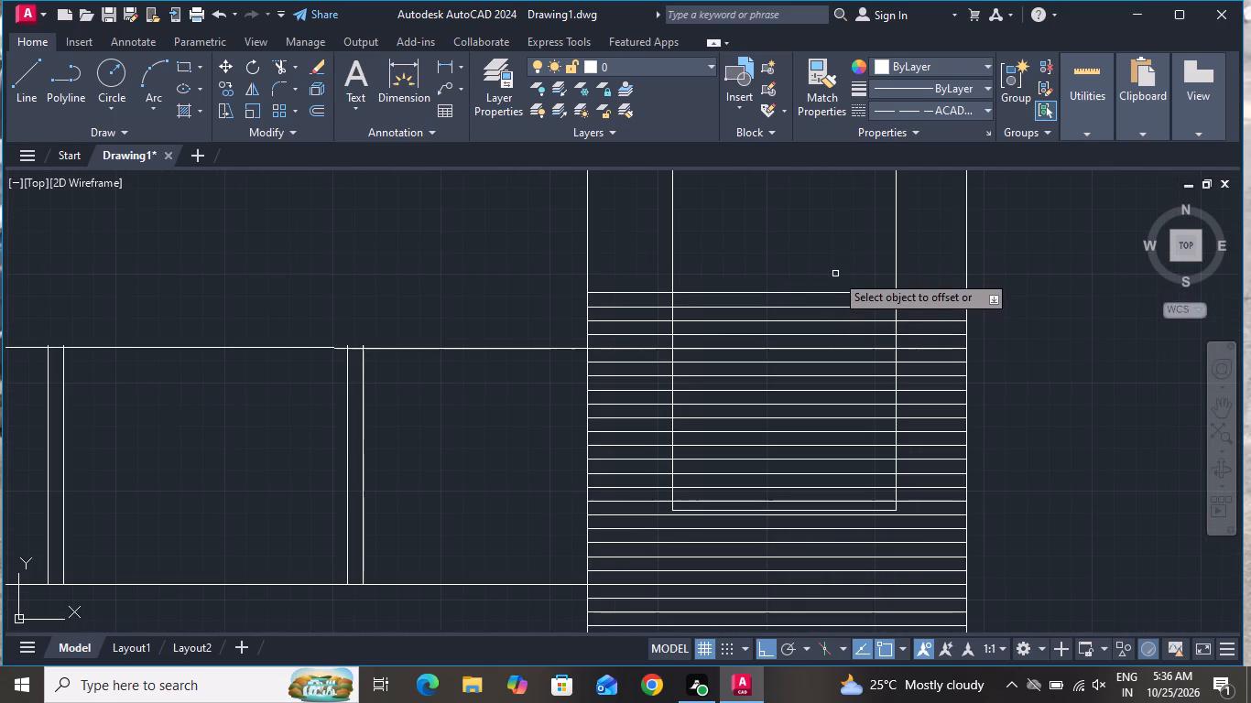
scroll(832, 264, "up", 2)
left_click(813, 339)
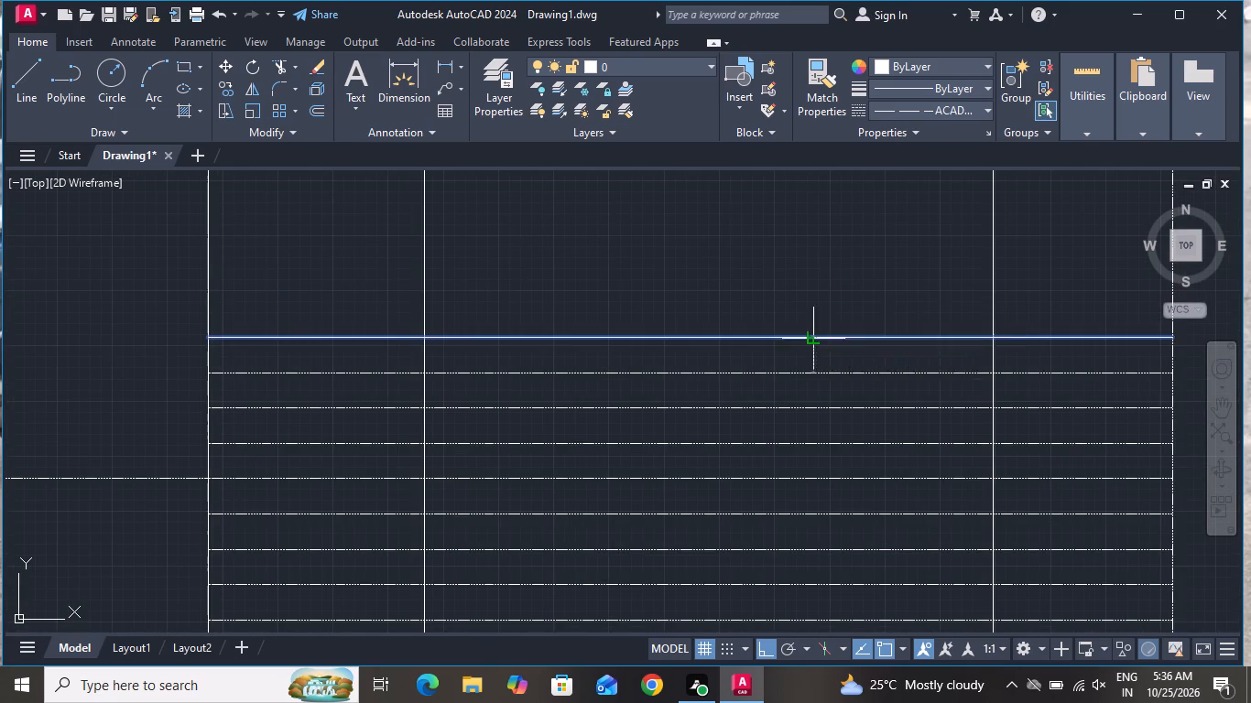
left_click(813, 296)
left_click(810, 301)
left_click(810, 289)
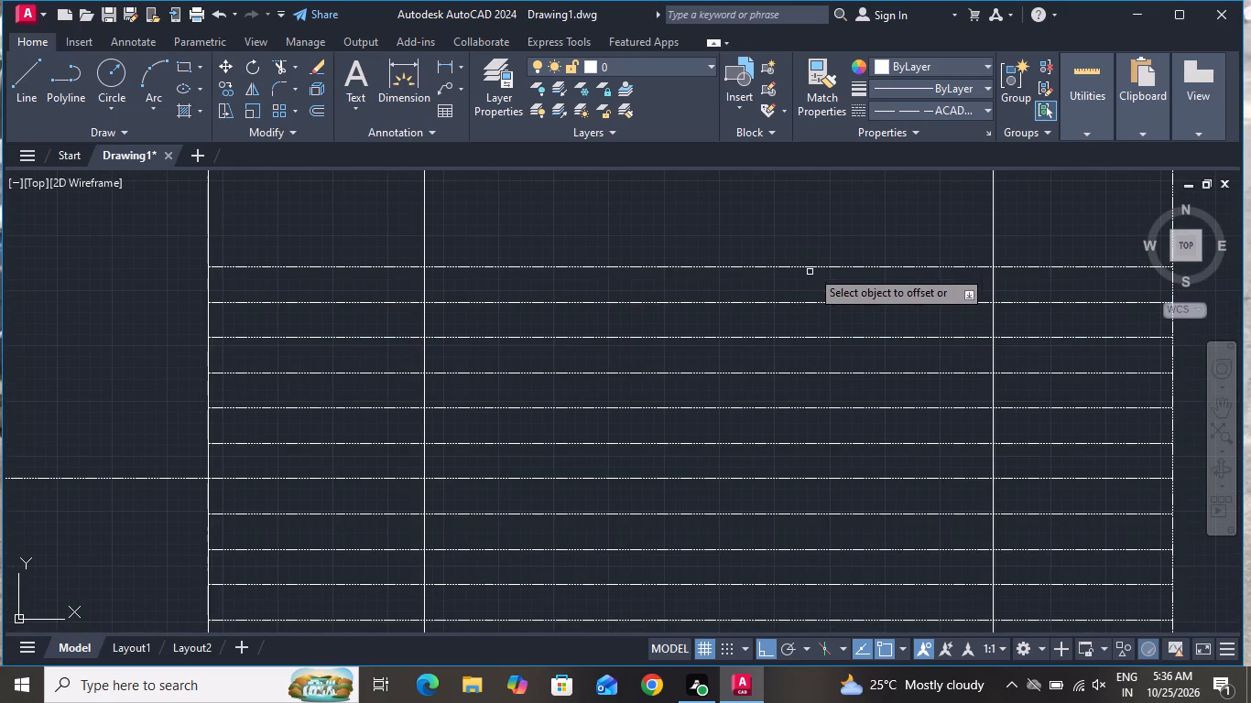
Offset the topmost cladding line upward at 200 spacing to add three more lines across the tower and its window.
left_click(812, 267)
left_click(815, 233)
scroll(813, 394, "down", 1)
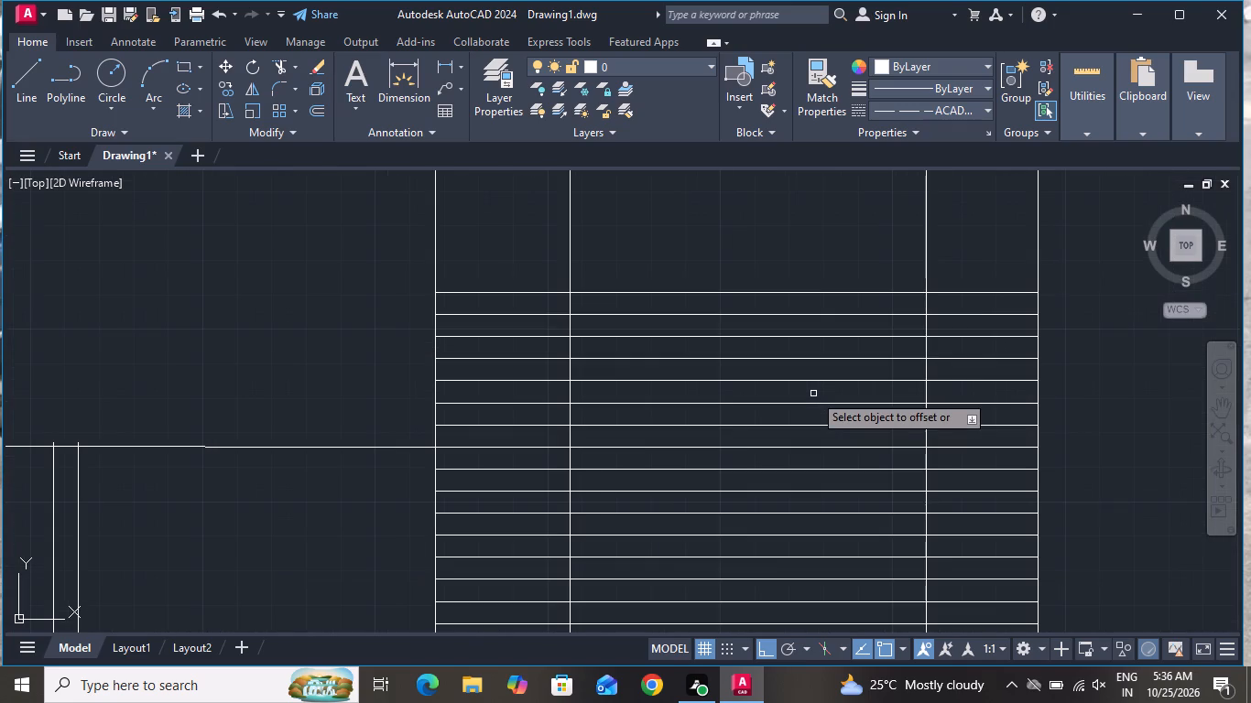
left_click(810, 293)
left_click(810, 267)
scroll(822, 381, "down", 1)
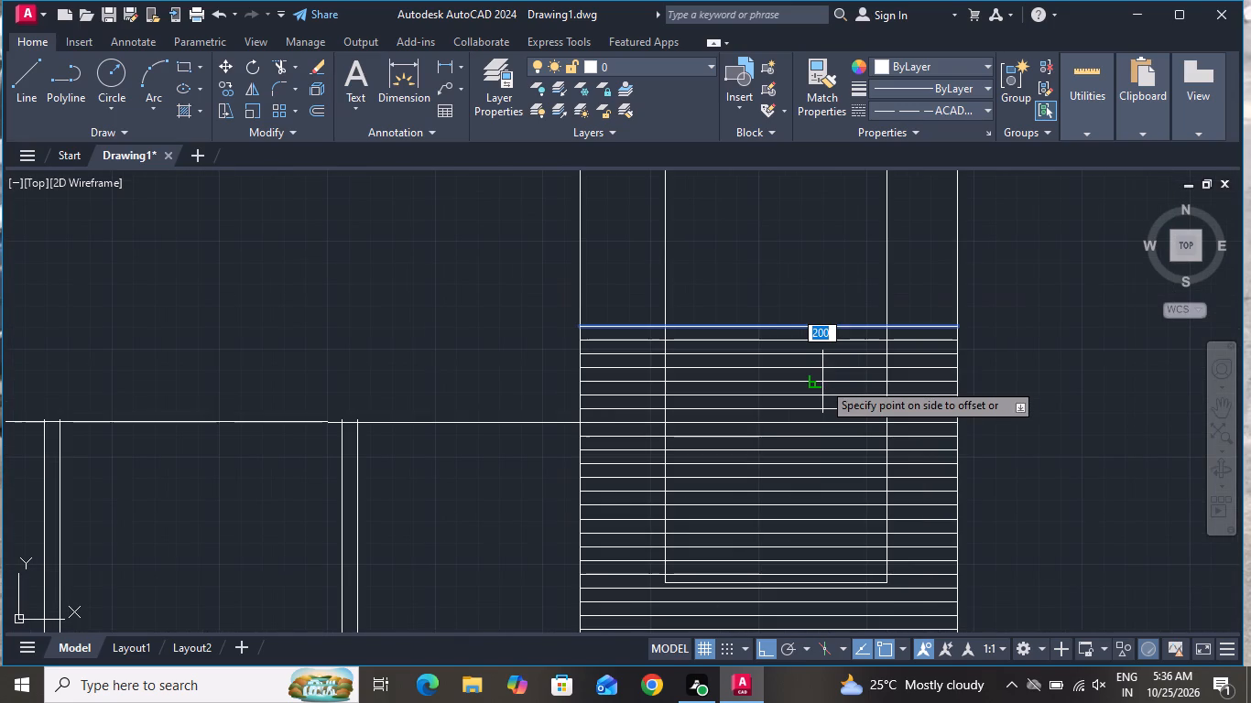
scroll(827, 314, "up", 2)
left_click(827, 314)
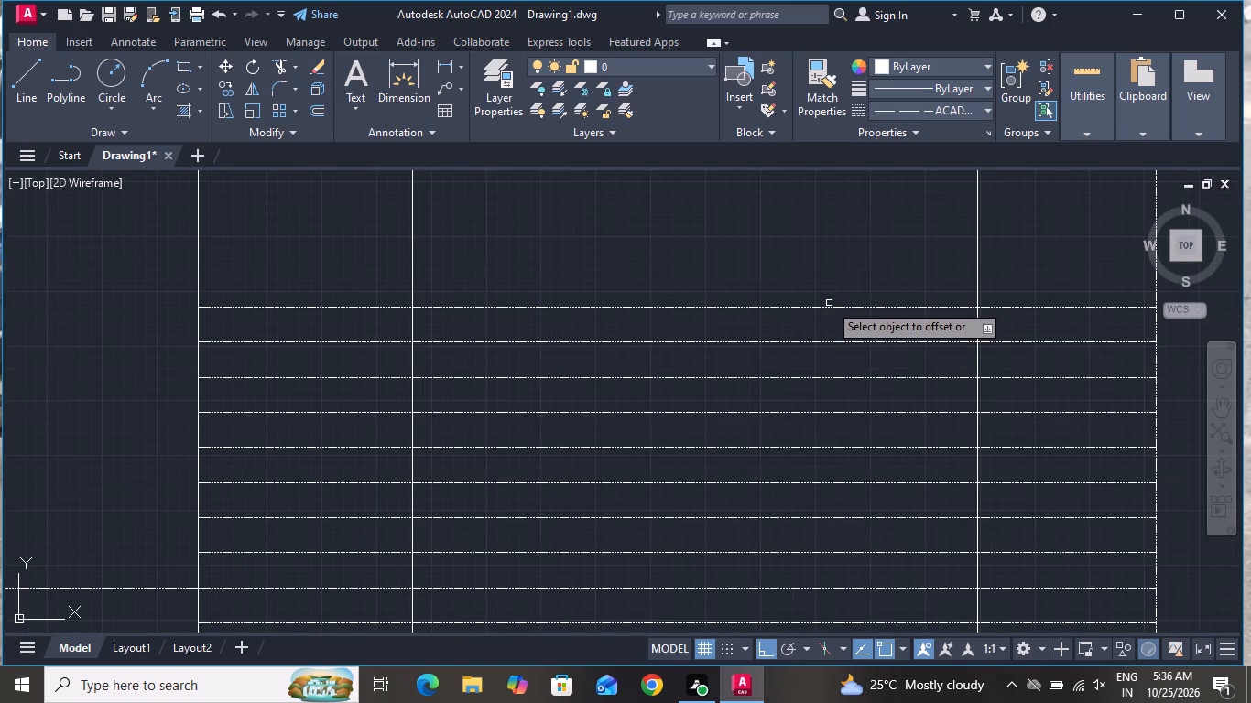
scroll(805, 317, "up", 2)
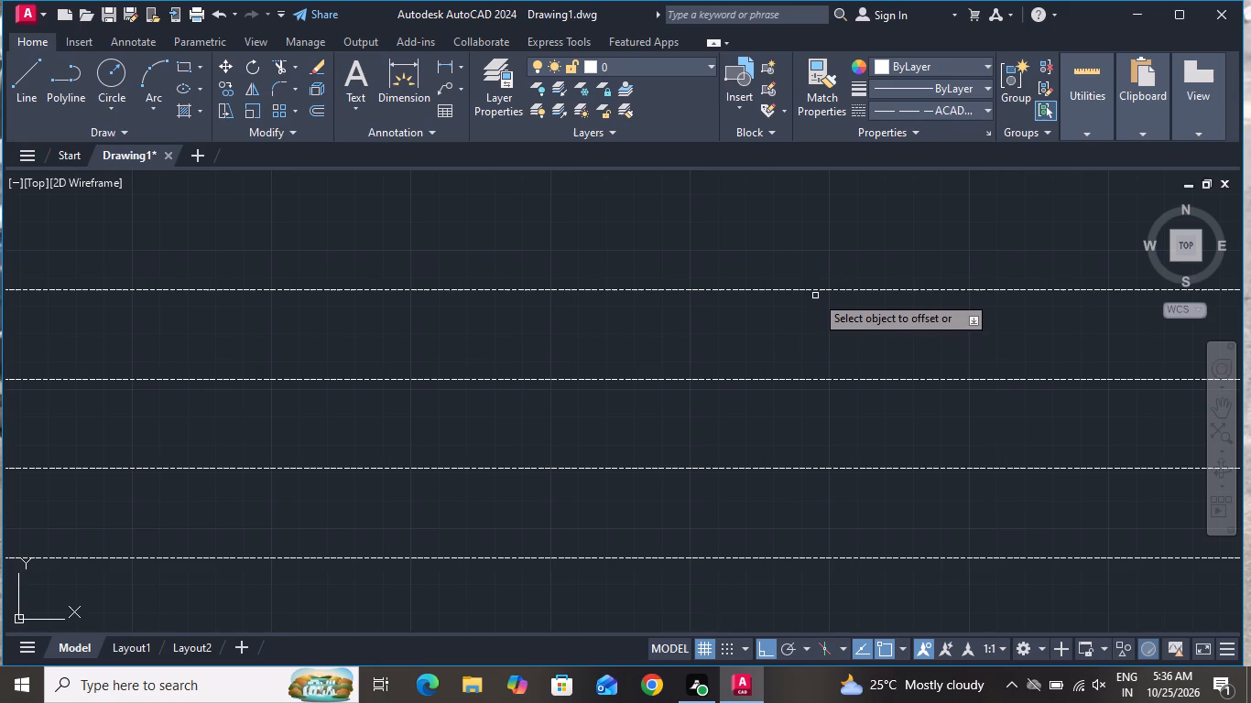
left_click(815, 292)
left_click(816, 254)
Continue the cladding up the tower window with four more lines, each offset 200 above the previous one.
scroll(789, 438, "down", 3)
scroll(821, 356, "up", 1)
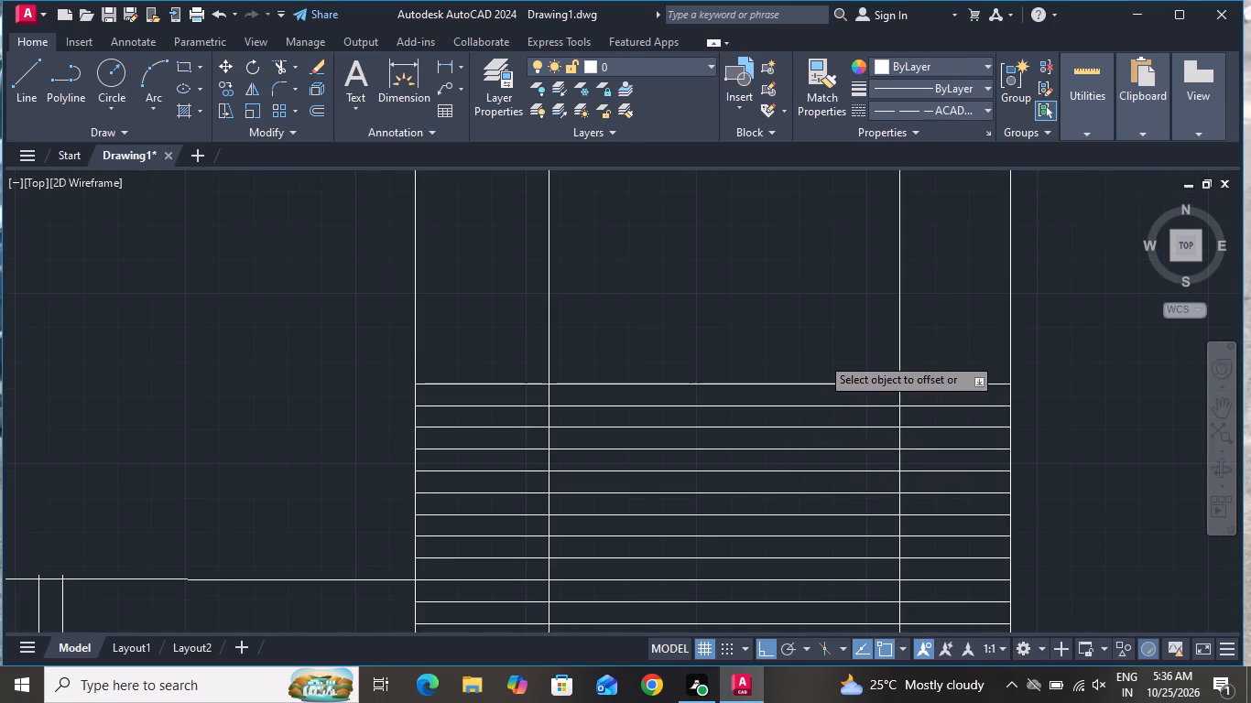
scroll(821, 356, "up", 1)
left_click(804, 423)
left_click(812, 384)
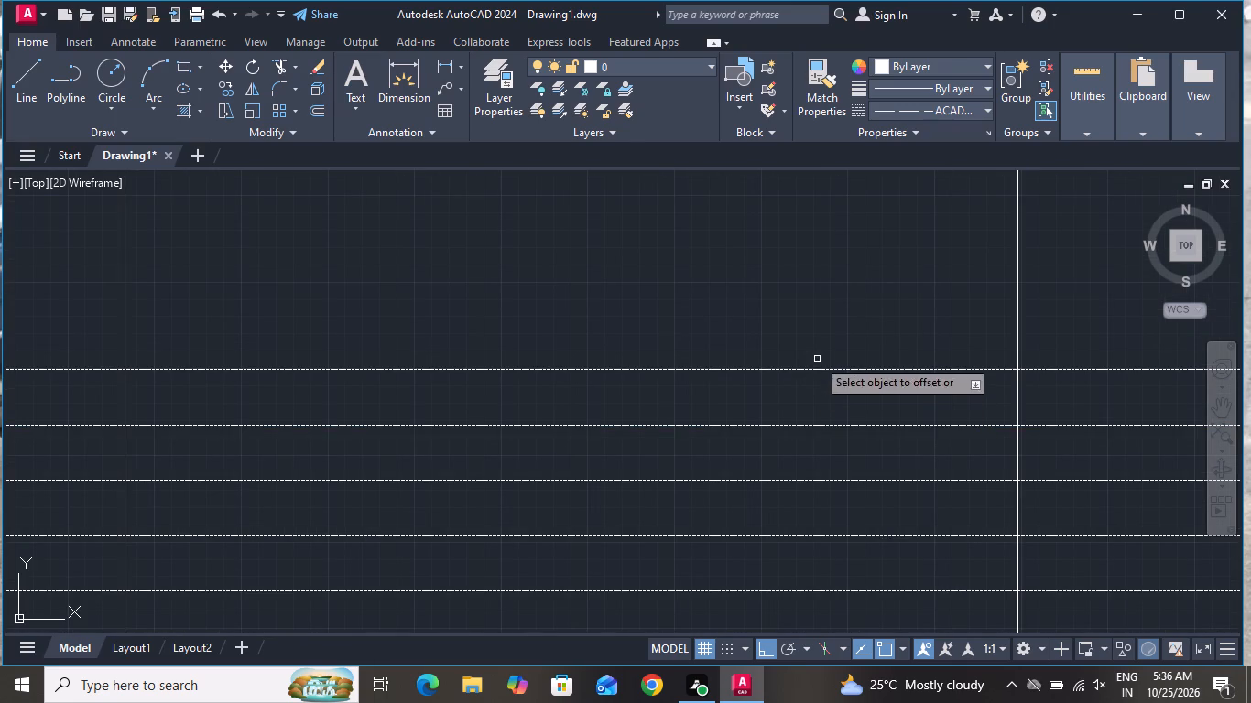
left_click(809, 370)
left_click(810, 347)
left_click(818, 311)
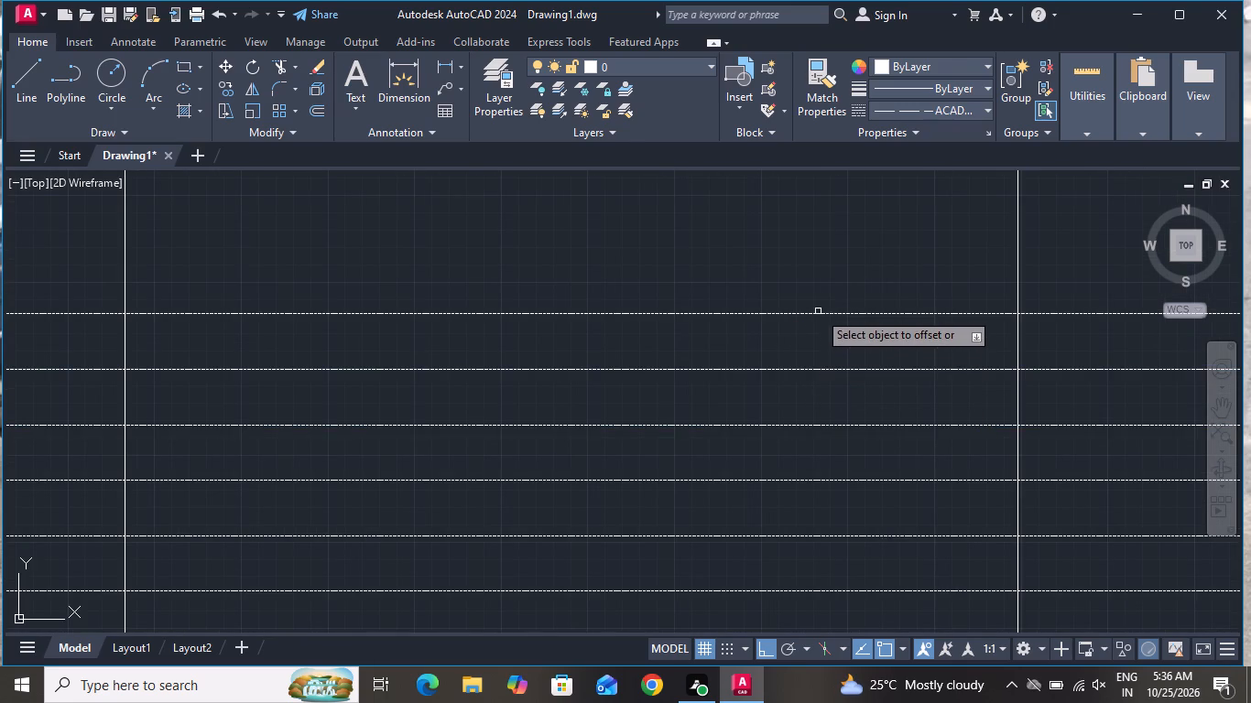
left_click(813, 316)
left_click(816, 286)
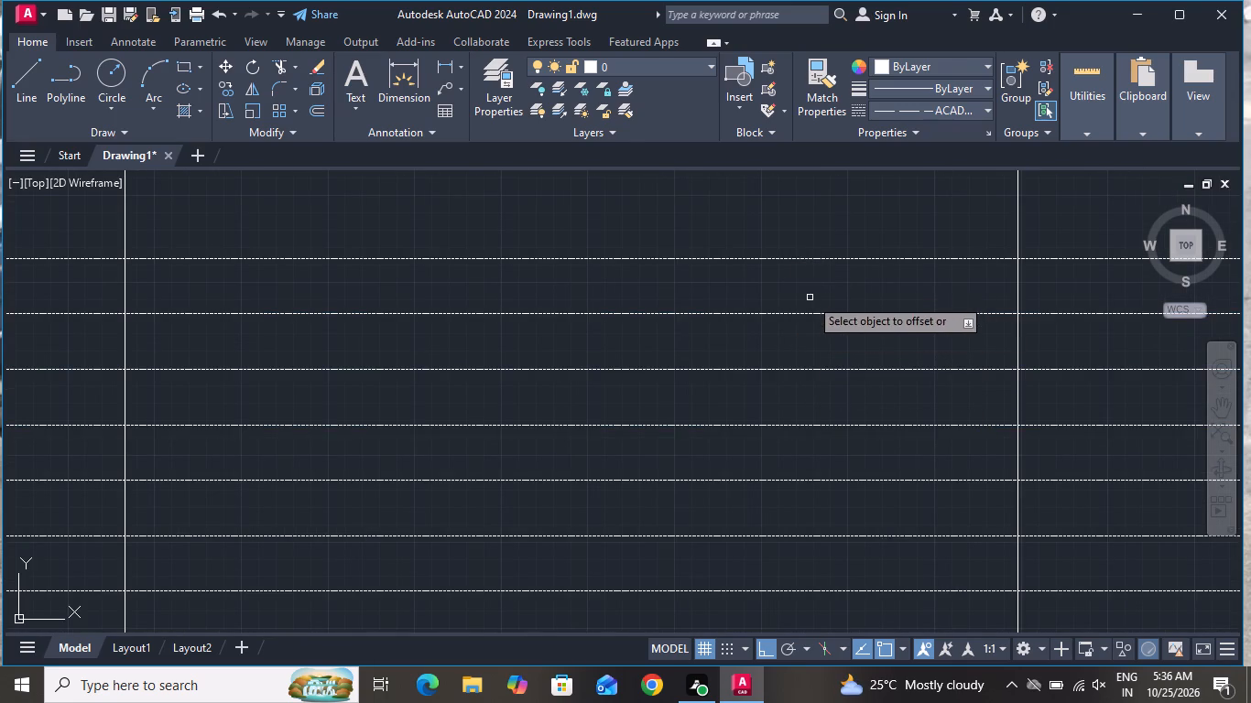
left_click(832, 259)
left_click(837, 241)
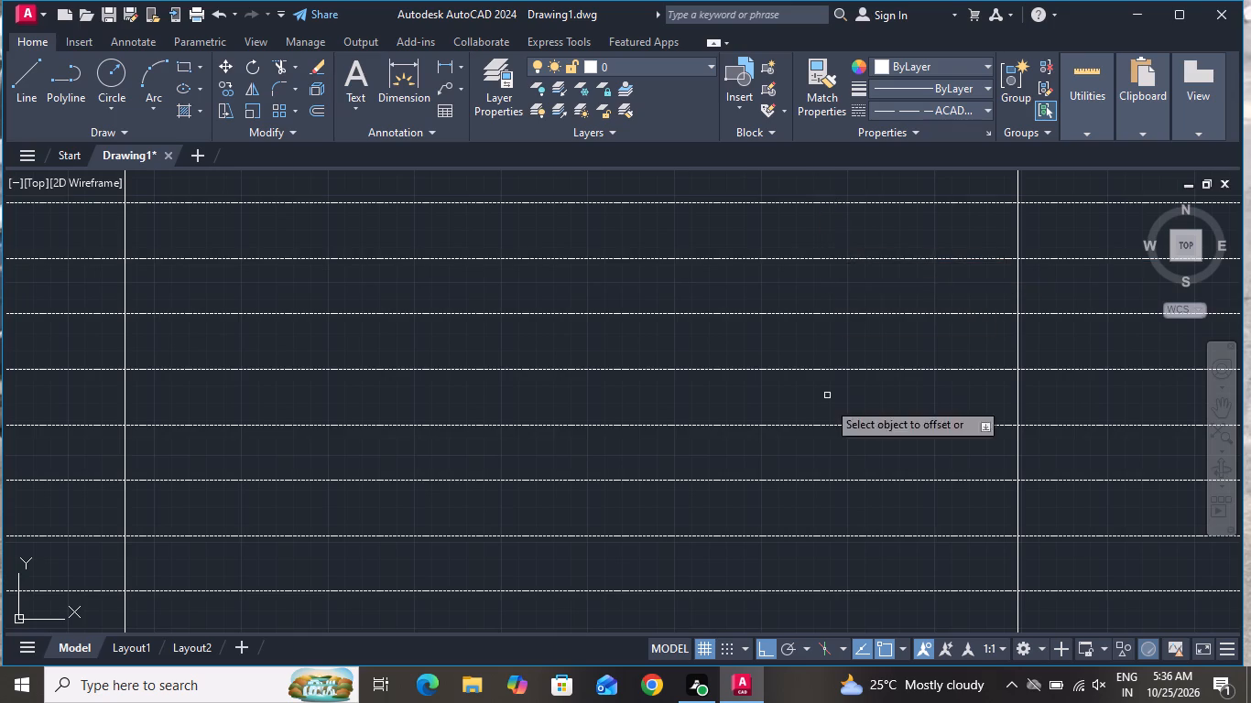
Add three further cladding lines across the tower by offsetting the topmost line upward 200 each time.
scroll(826, 437, "down", 5)
scroll(828, 428, "up", 5)
scroll(841, 477, "down", 2)
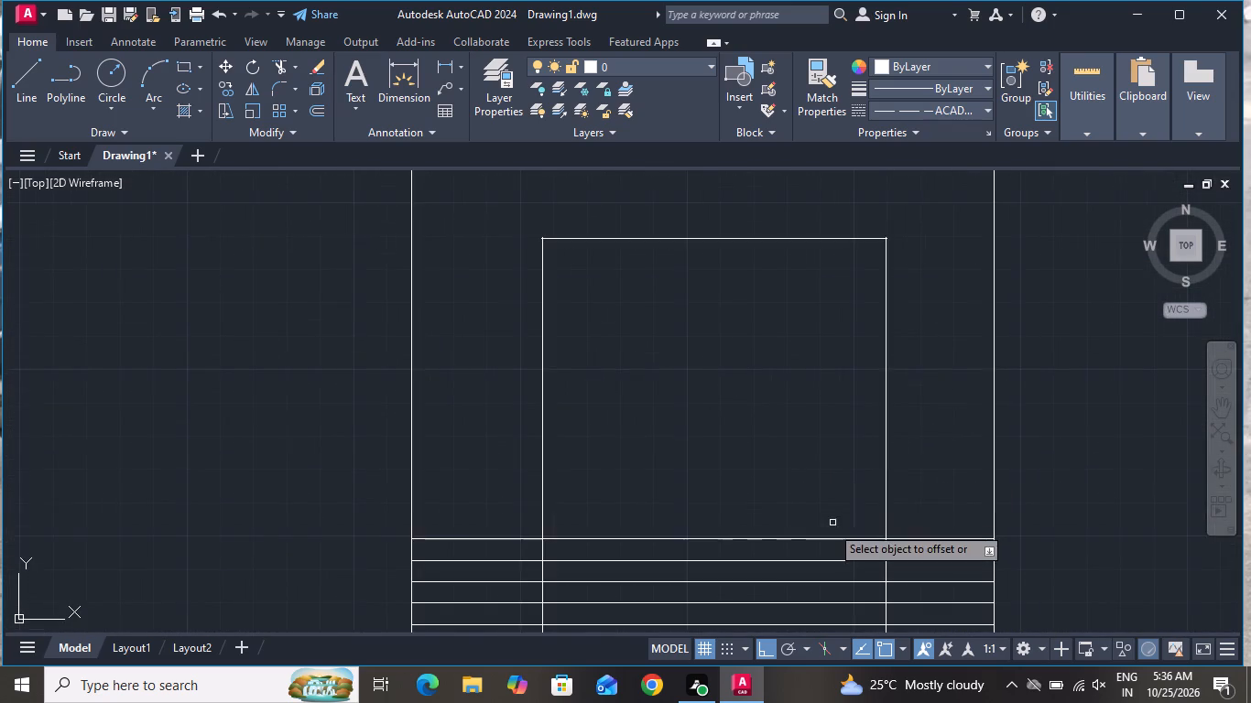
scroll(830, 531, "up", 2)
left_click(815, 554)
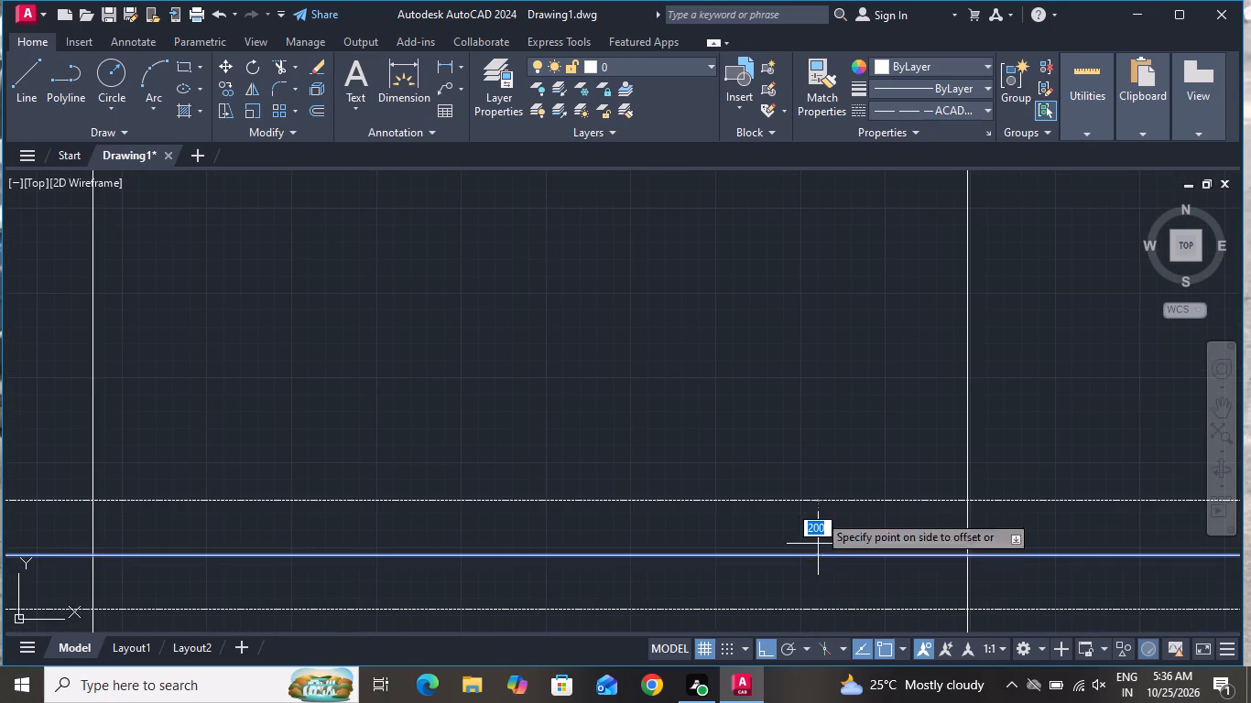
left_click(818, 514)
left_click(818, 497)
left_click(816, 499)
left_click(820, 455)
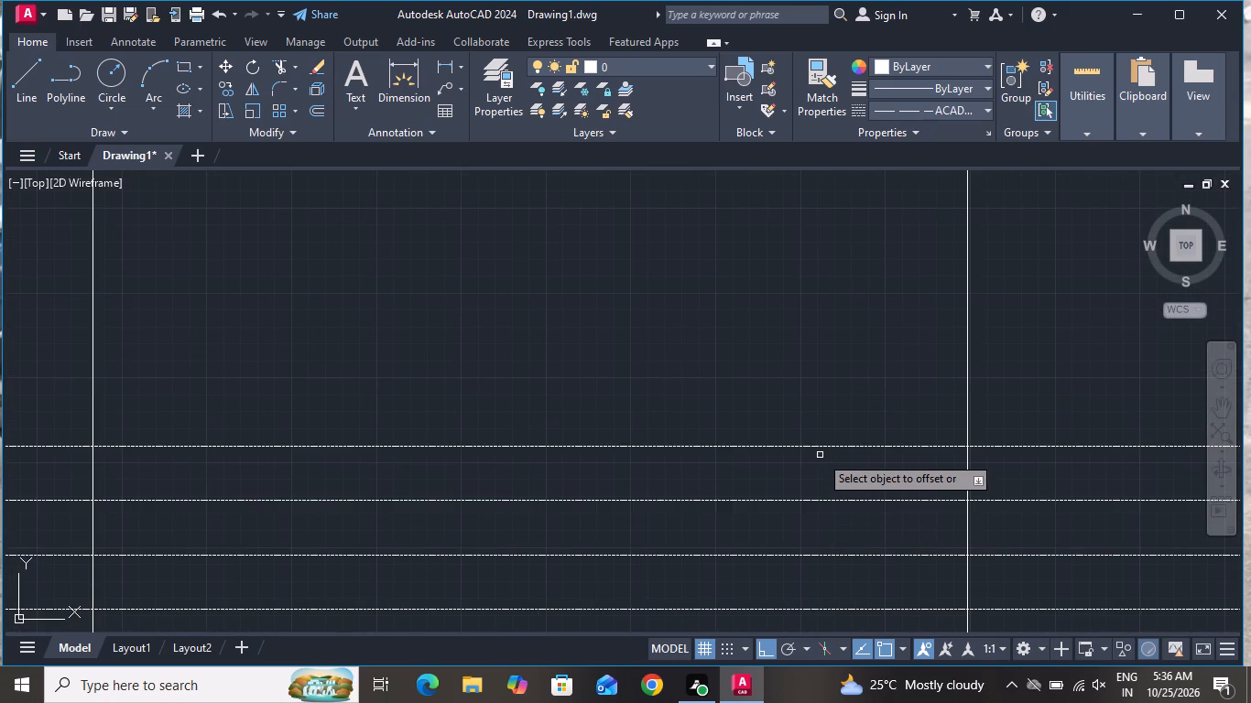
left_click(824, 447)
left_click(826, 434)
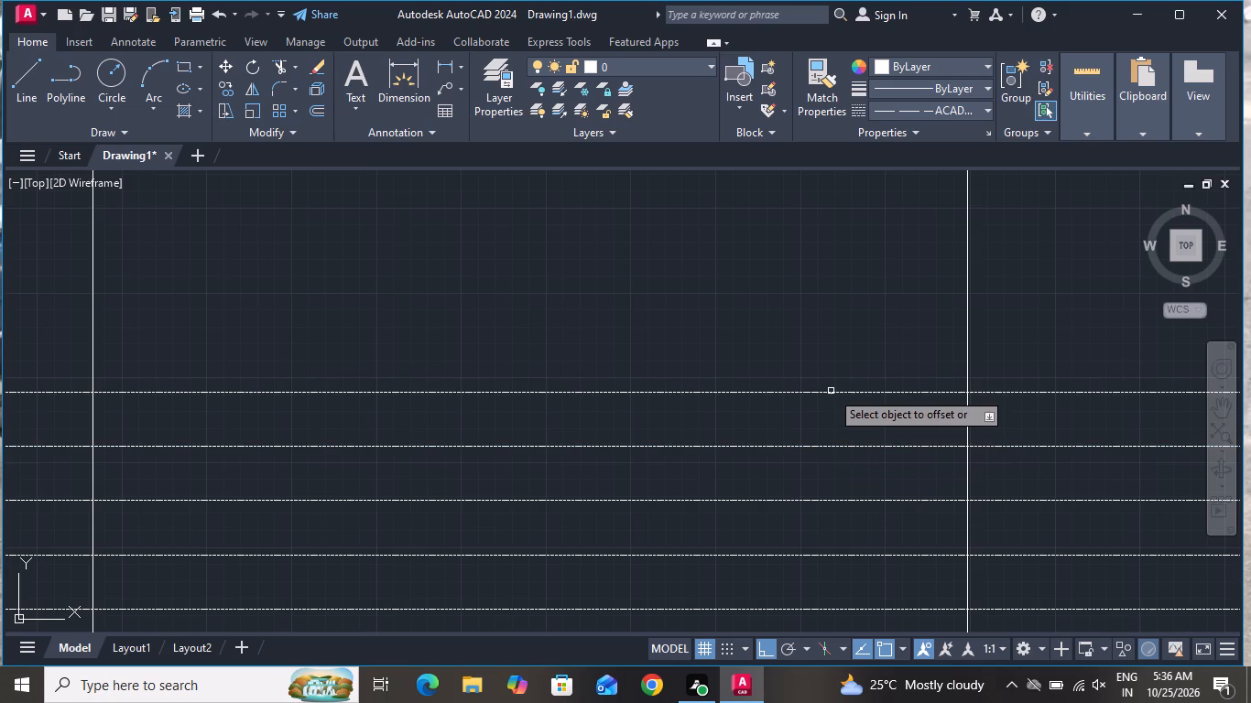
Extend the cladding across the tower window with four more lines by repeated upward offsets of 200.
left_click(831, 391)
left_click(841, 362)
left_click(847, 339)
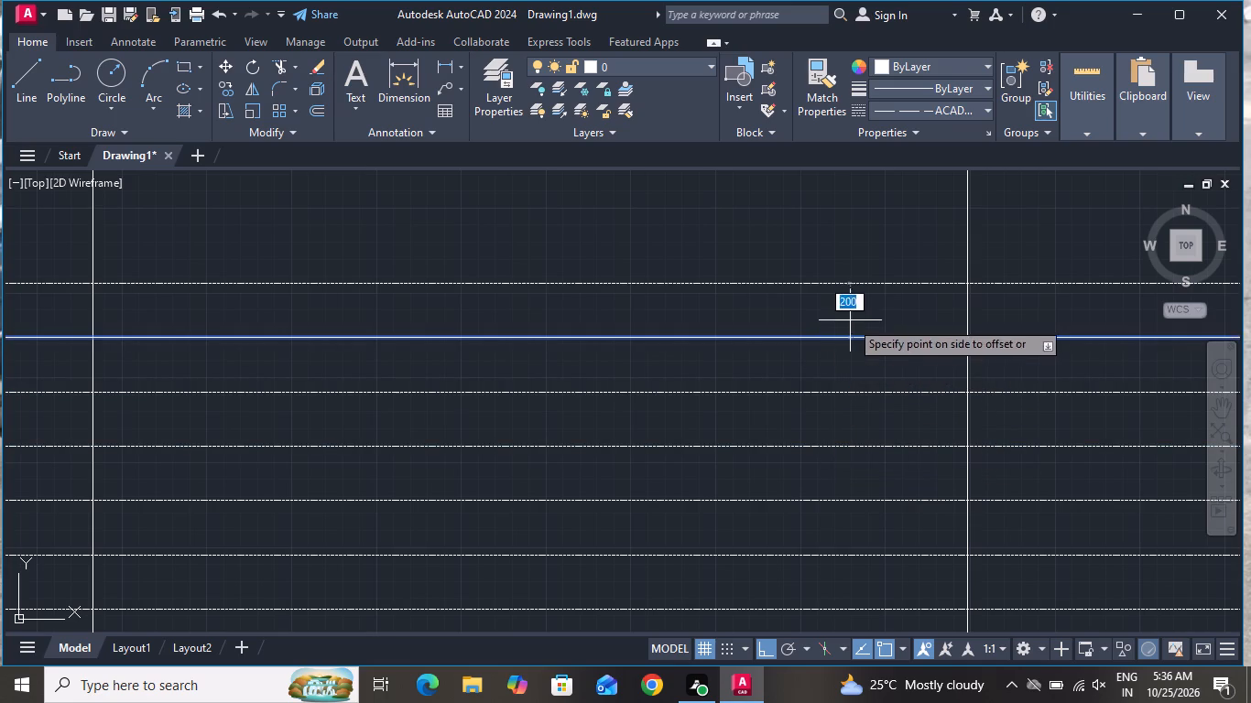
left_click(851, 317)
left_click(865, 284)
left_click(868, 266)
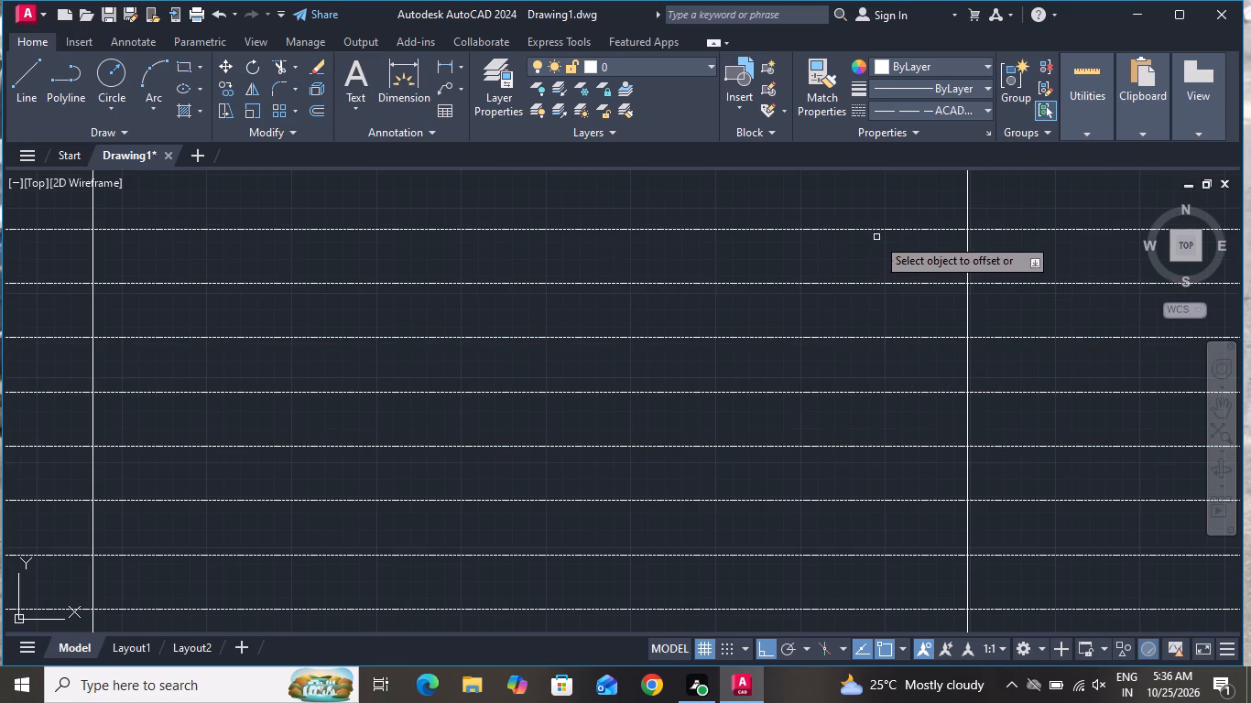
left_click(879, 230)
left_click(887, 211)
Offset the topmost cladding line upward by 200 repeatedly to add three lines across the upper part of the tower window.
scroll(887, 416, "down", 3)
scroll(876, 392, "up", 3)
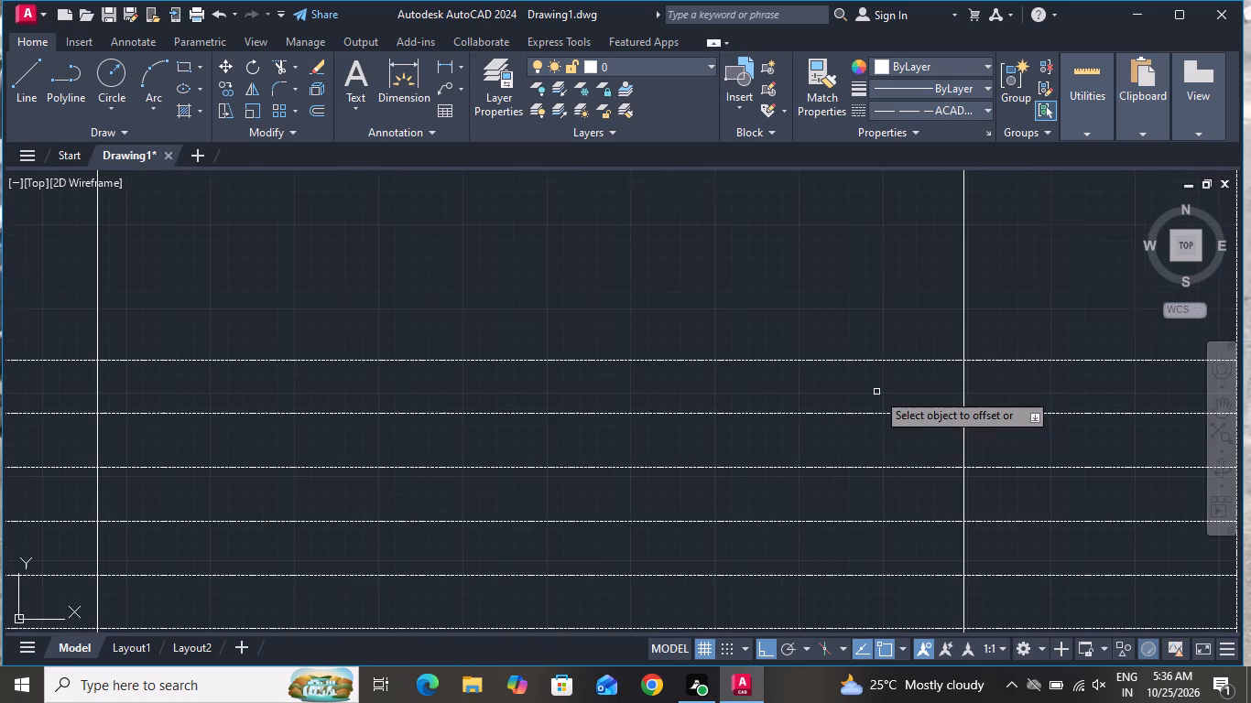
left_click(899, 361)
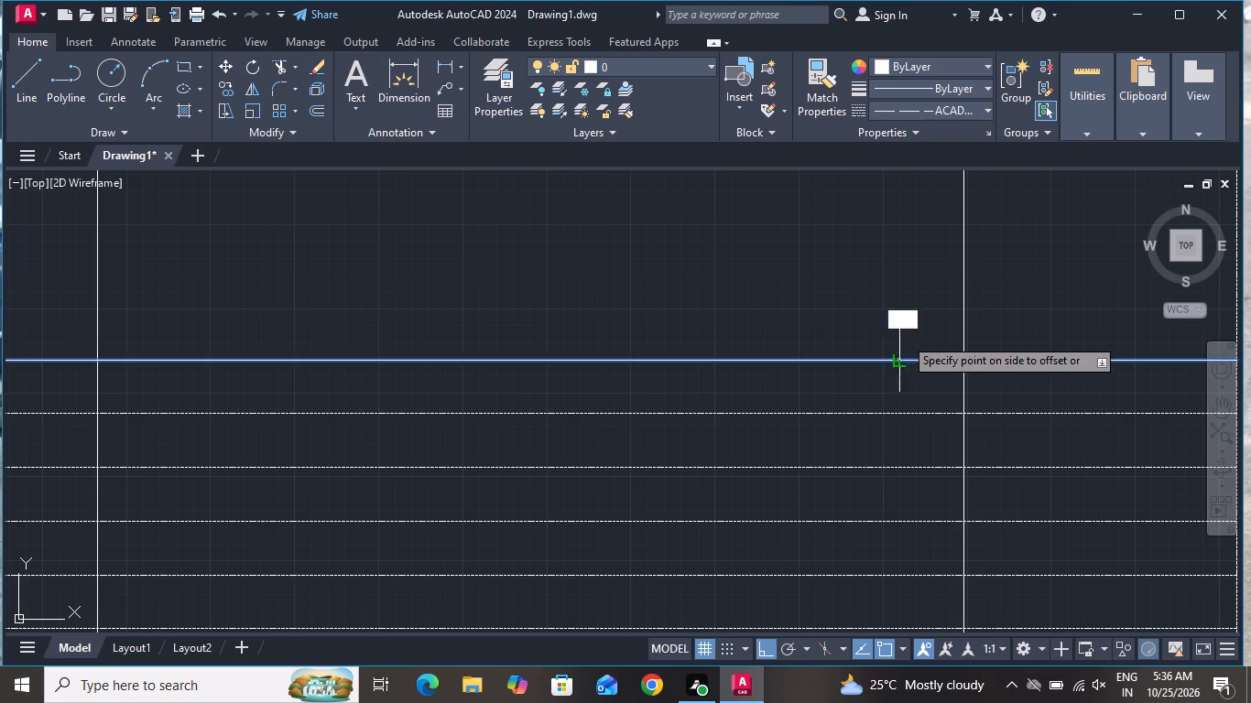
left_click(904, 336)
left_click(913, 308)
left_click(914, 287)
scroll(902, 419, "down", 2)
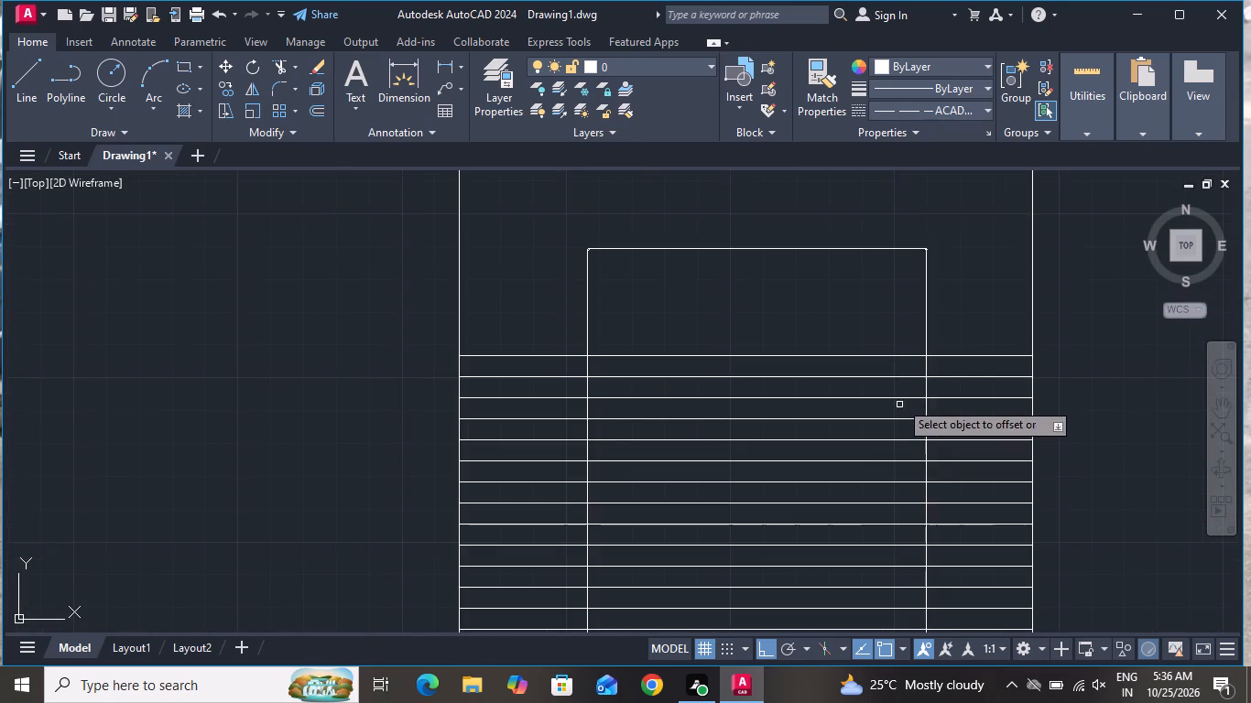
scroll(902, 356, "up", 3)
left_click(902, 356)
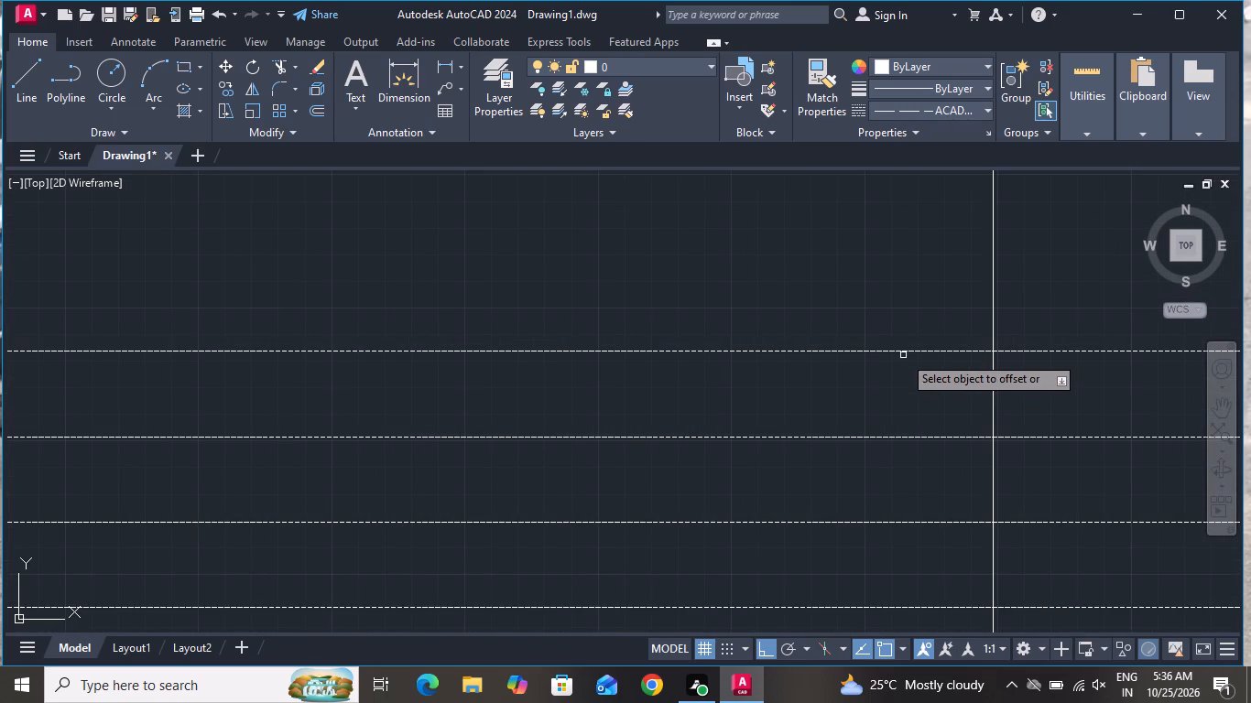
left_click(903, 355)
left_click(894, 350)
left_click(897, 333)
Add four more cladding lines at 200 spacing, bringing the topmost one just below the tower window's top edge.
scroll(875, 432, "down", 3)
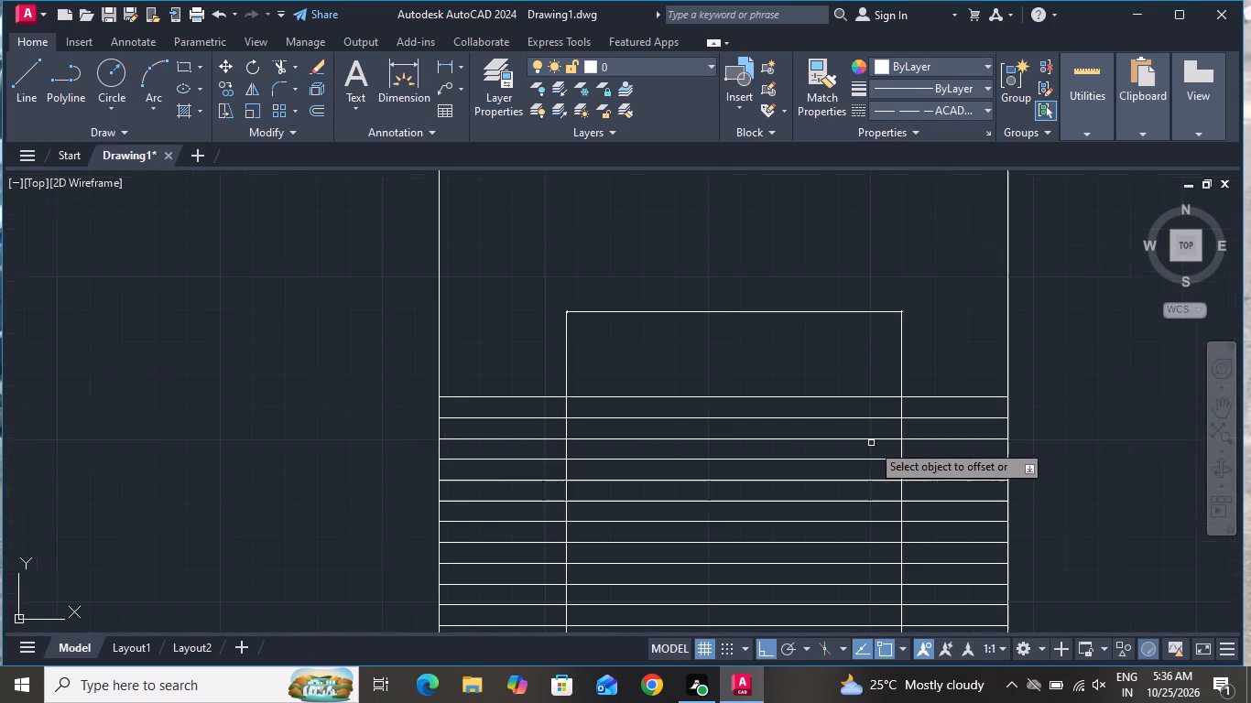
scroll(858, 411, "up", 3)
left_click(876, 370)
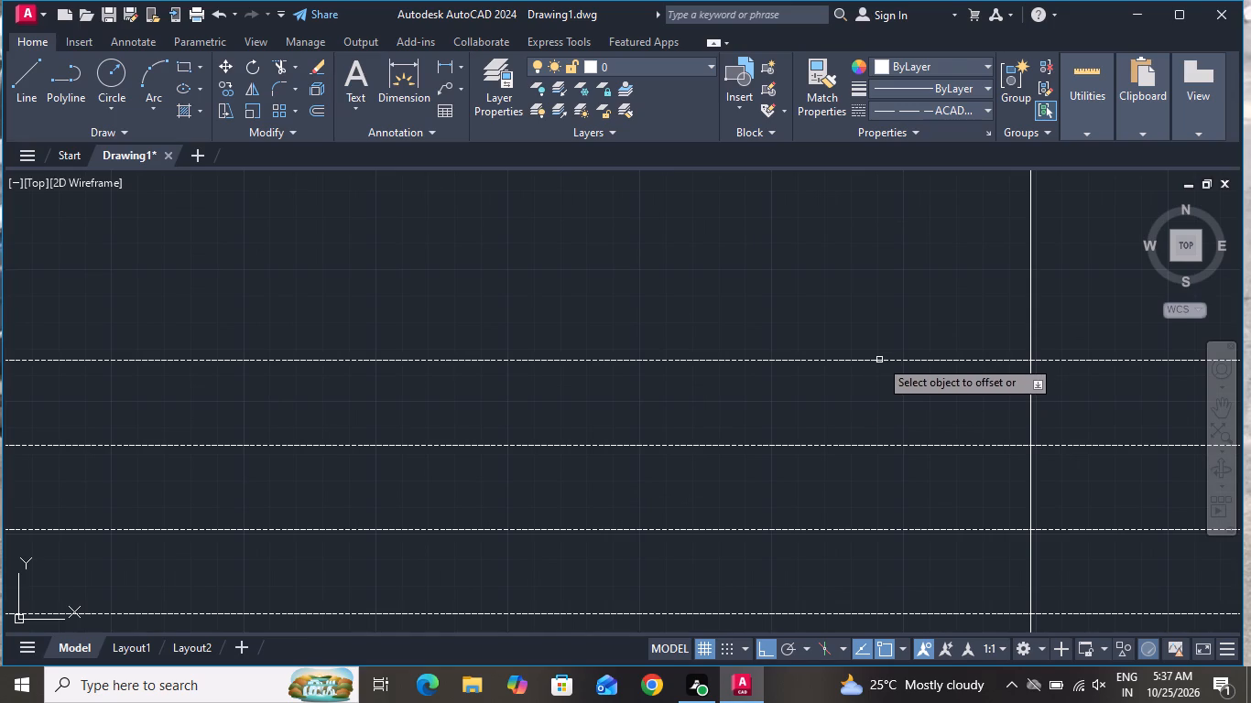
left_click(879, 358)
left_click(872, 362)
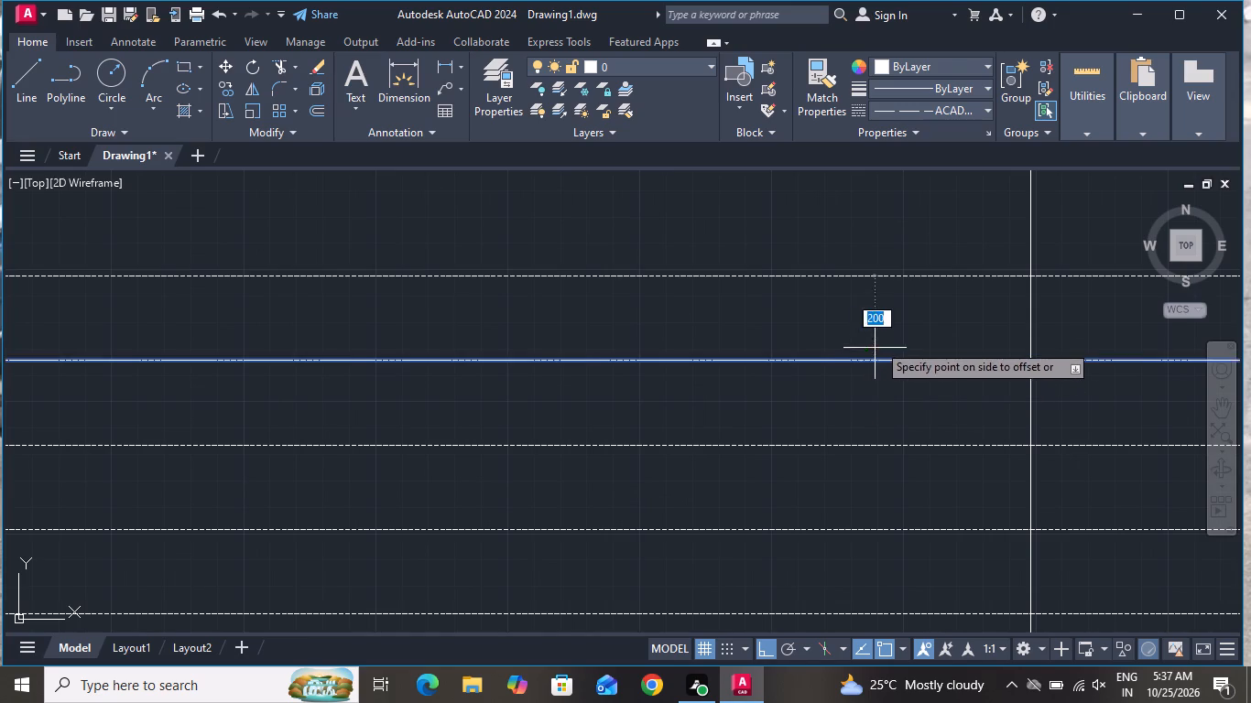
left_click(881, 337)
scroll(879, 460, "down", 2)
scroll(879, 395, "up", 4)
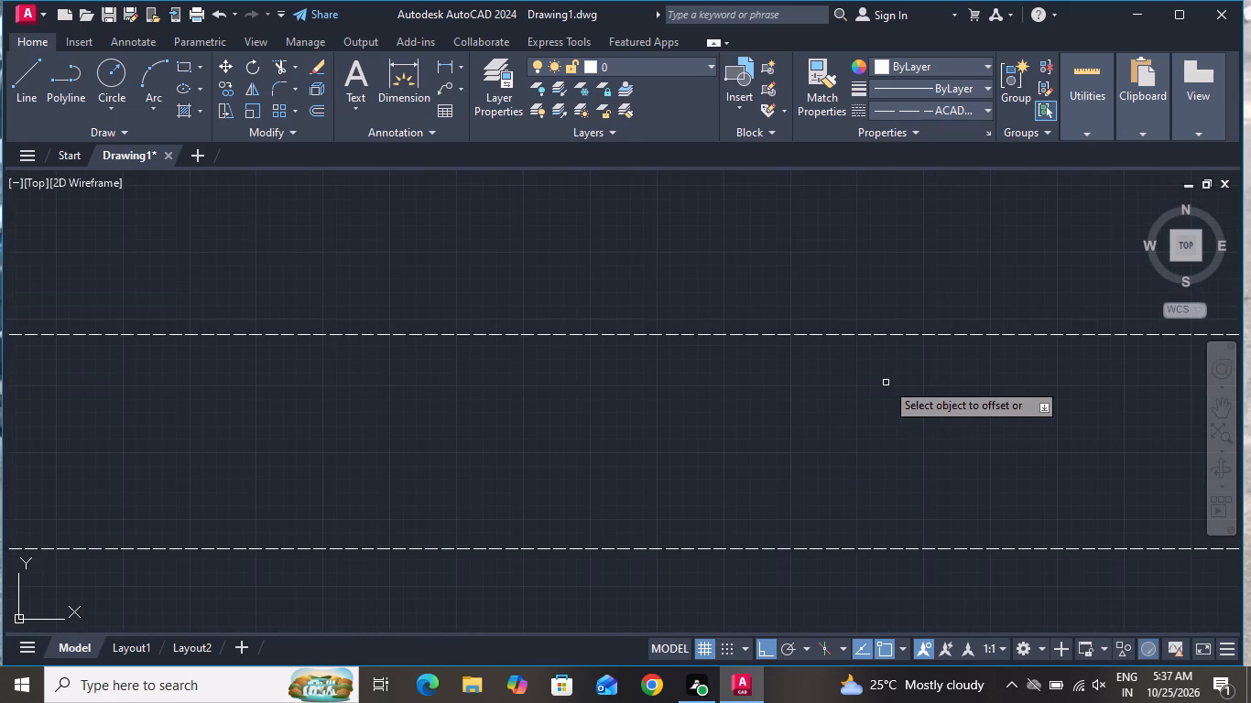
left_click(907, 336)
left_click(919, 316)
scroll(915, 401, "down", 4)
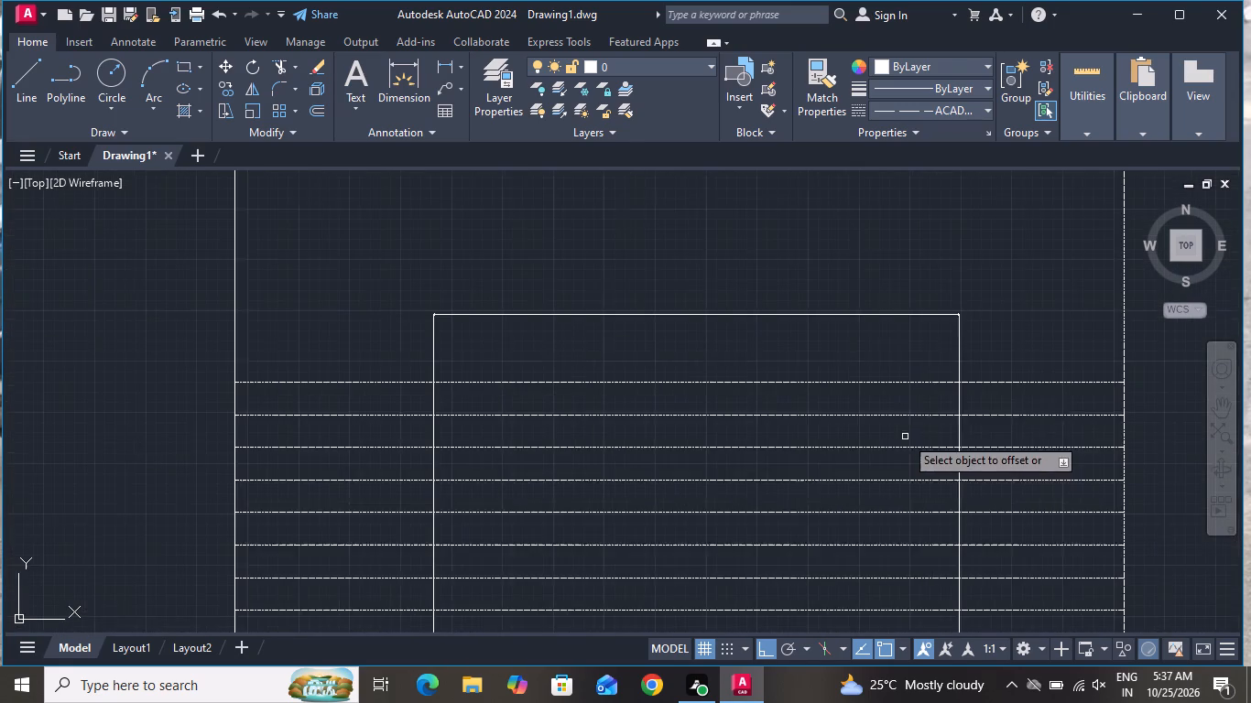
scroll(909, 371, "up", 3)
left_click(897, 413)
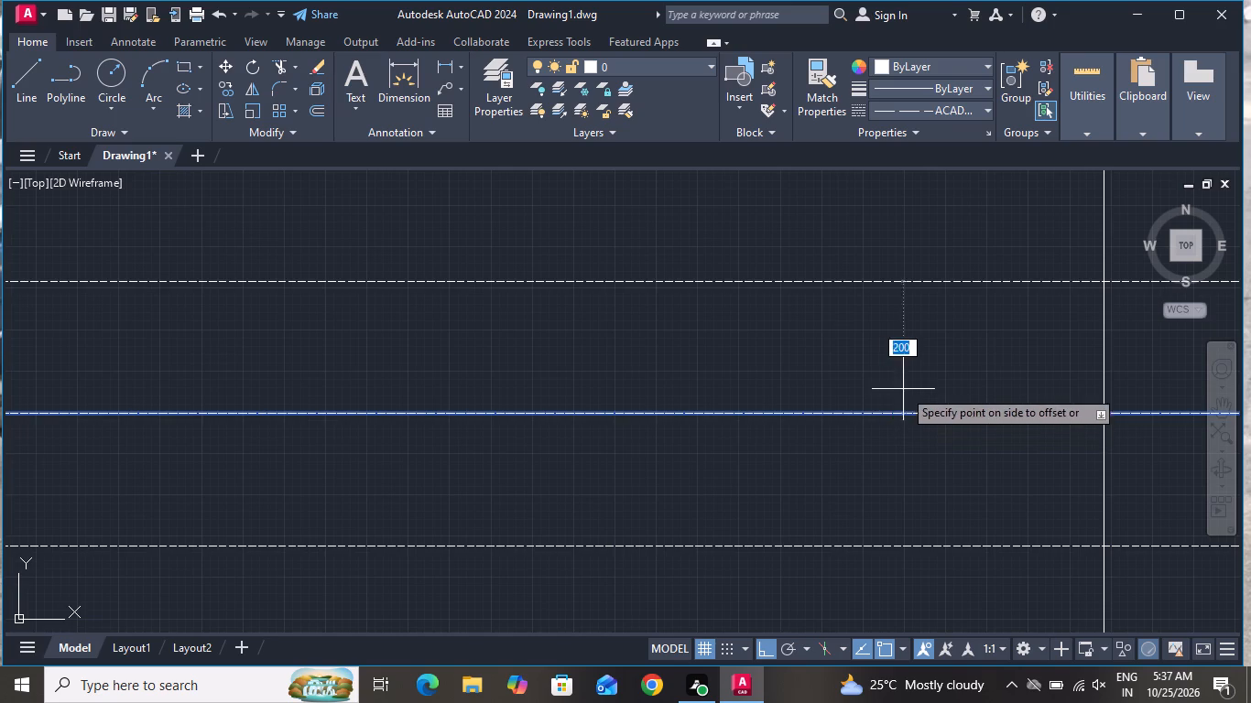
left_click(903, 389)
scroll(877, 356, "down", 2)
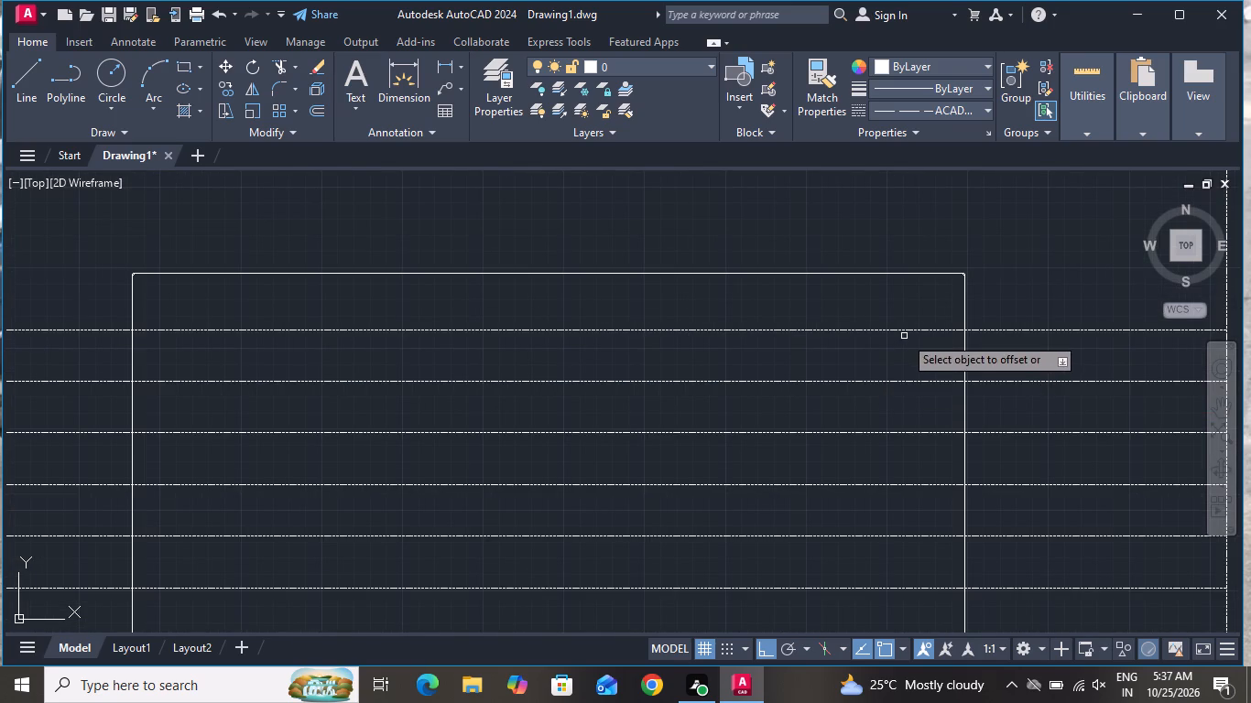
left_click(909, 332)
left_click(921, 311)
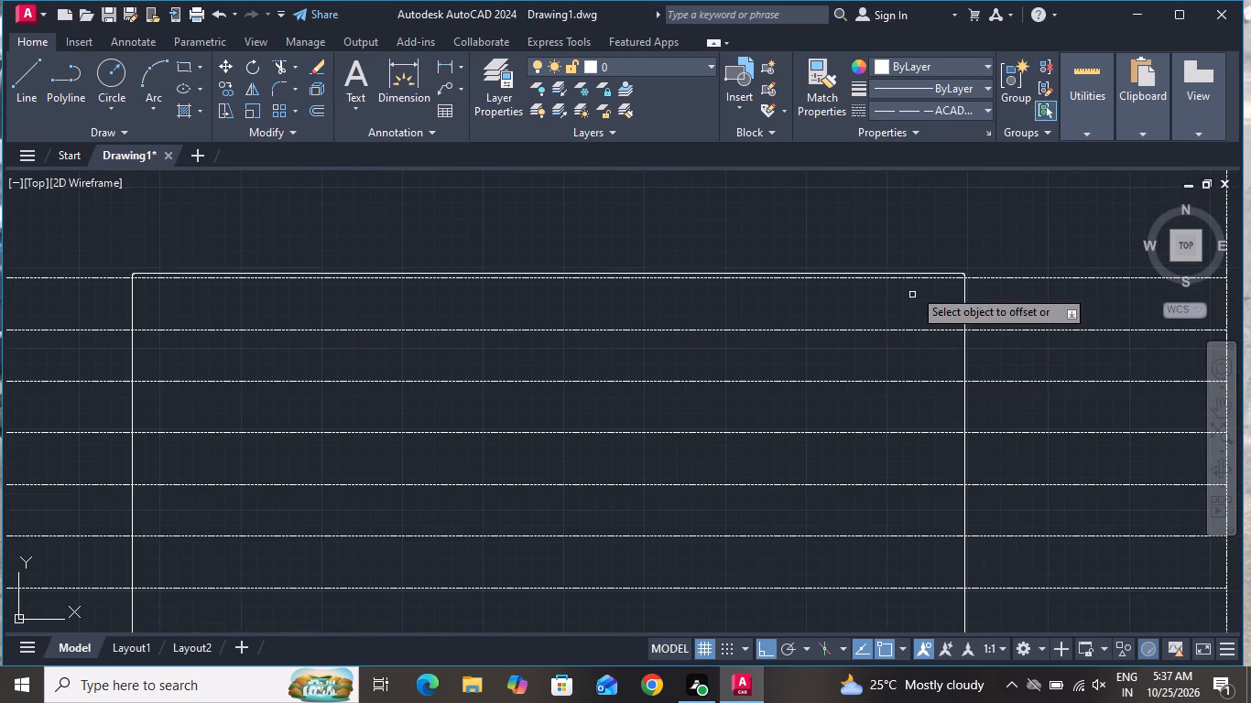
Carry the cladding past the window's top edge with three lines offset upward at 200 spacing.
scroll(928, 237, "up", 2)
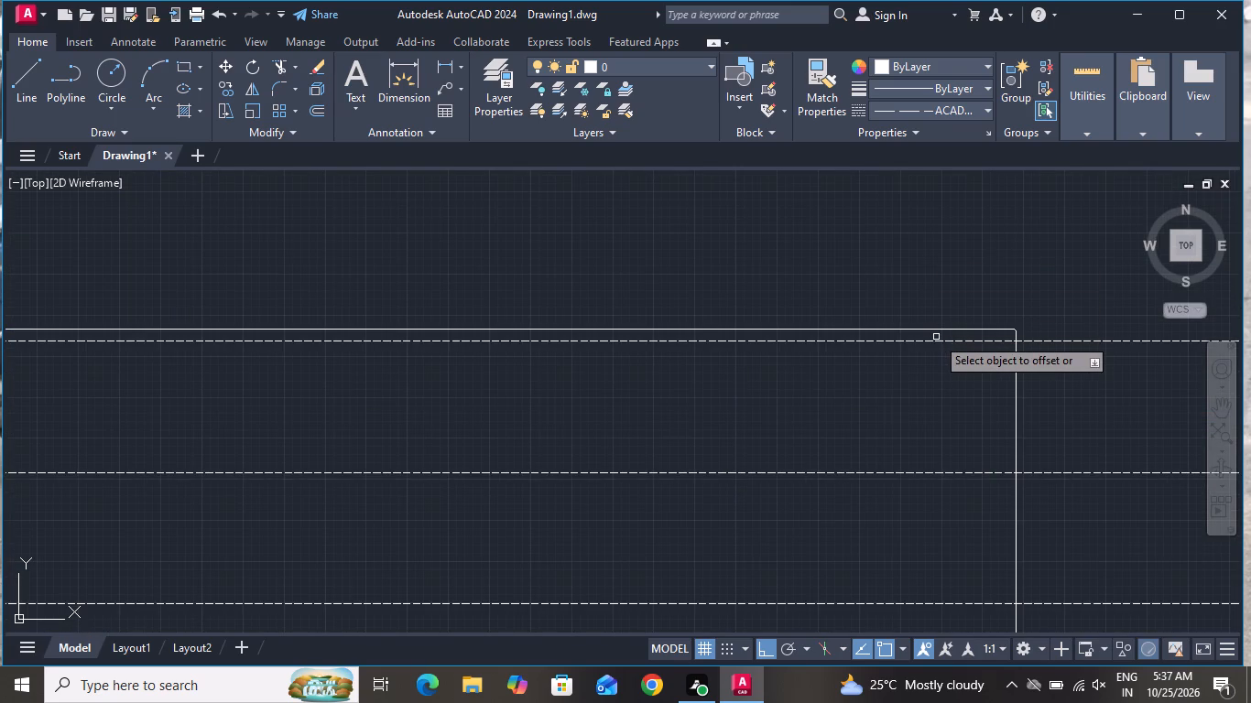
left_click(936, 343)
left_click(940, 272)
scroll(919, 417, "down", 6)
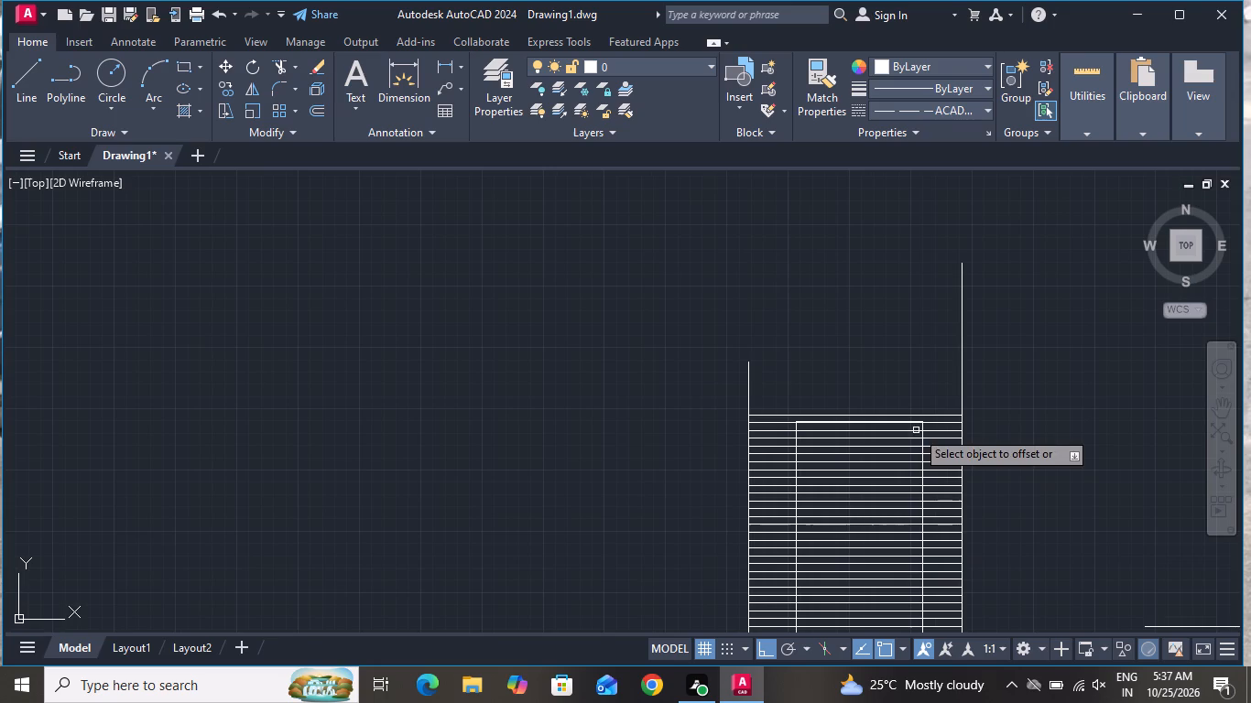
left_click(928, 414)
left_click(930, 384)
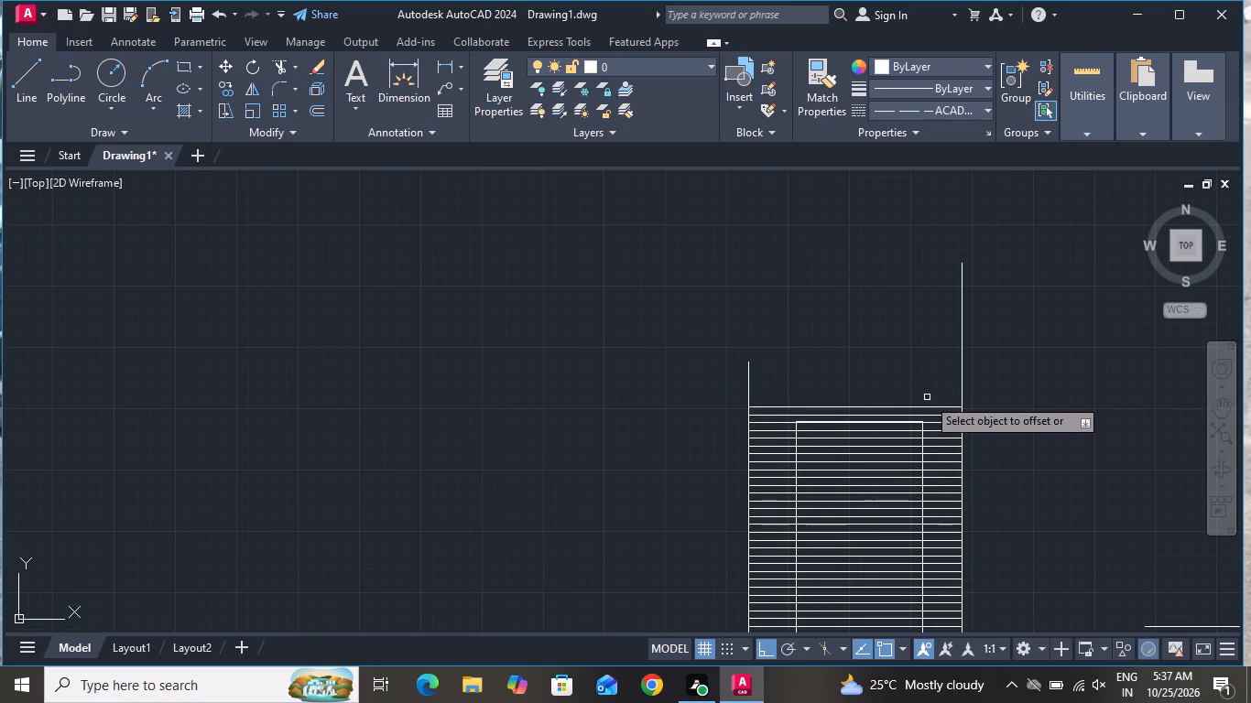
left_click(923, 403)
left_click(927, 404)
left_click(927, 406)
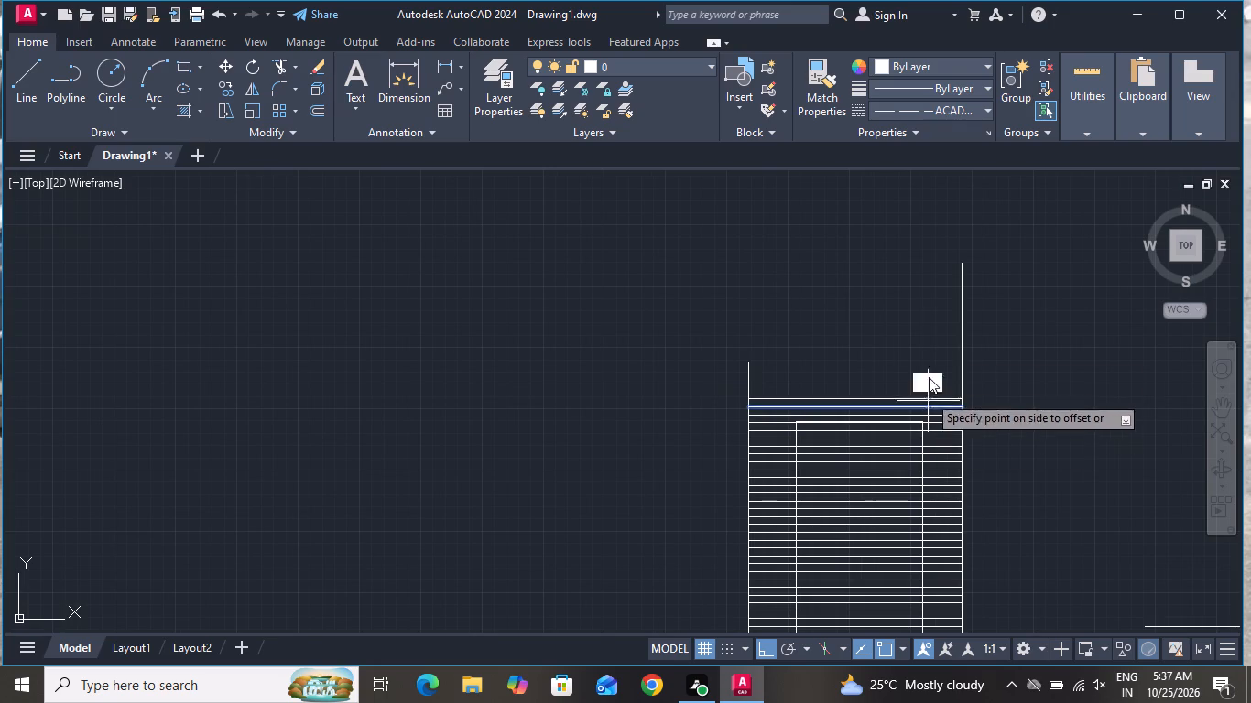
left_click(929, 351)
Add four more cladding lines at 200 spacing, up to just below the top of the tower's shorter side edge, and end the offset.
left_click(921, 399)
left_click(924, 356)
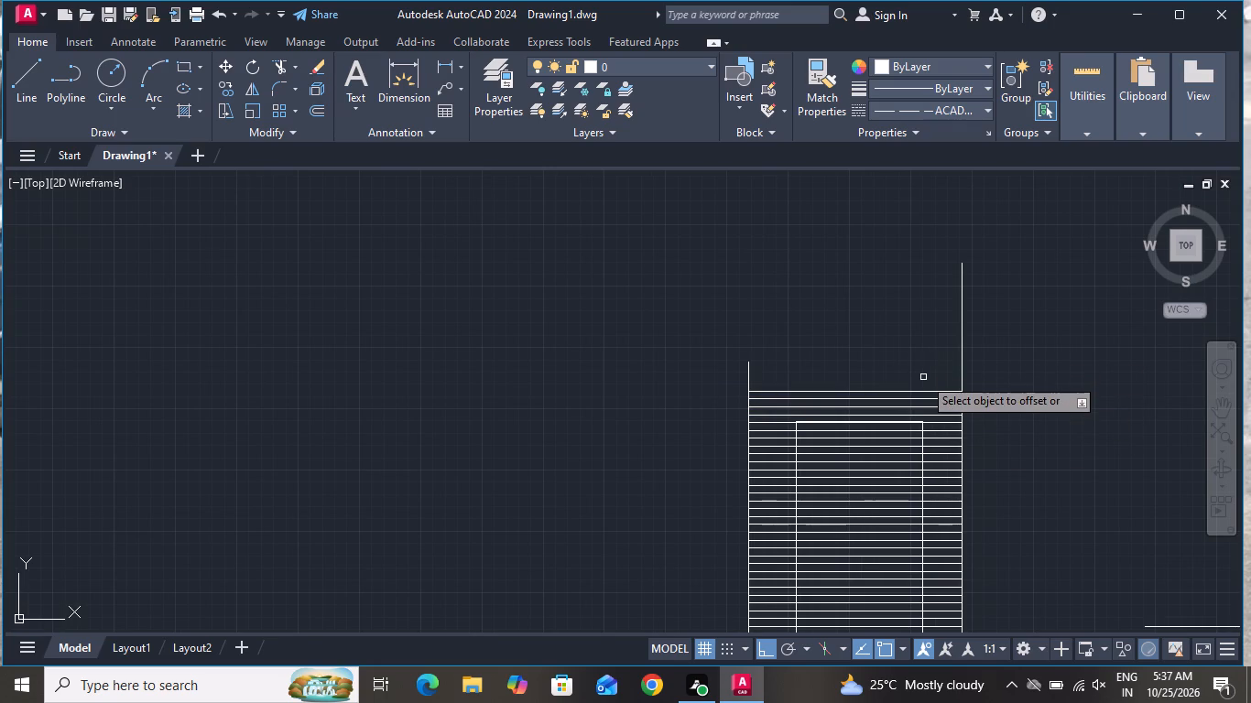
left_click(930, 394)
left_click(933, 369)
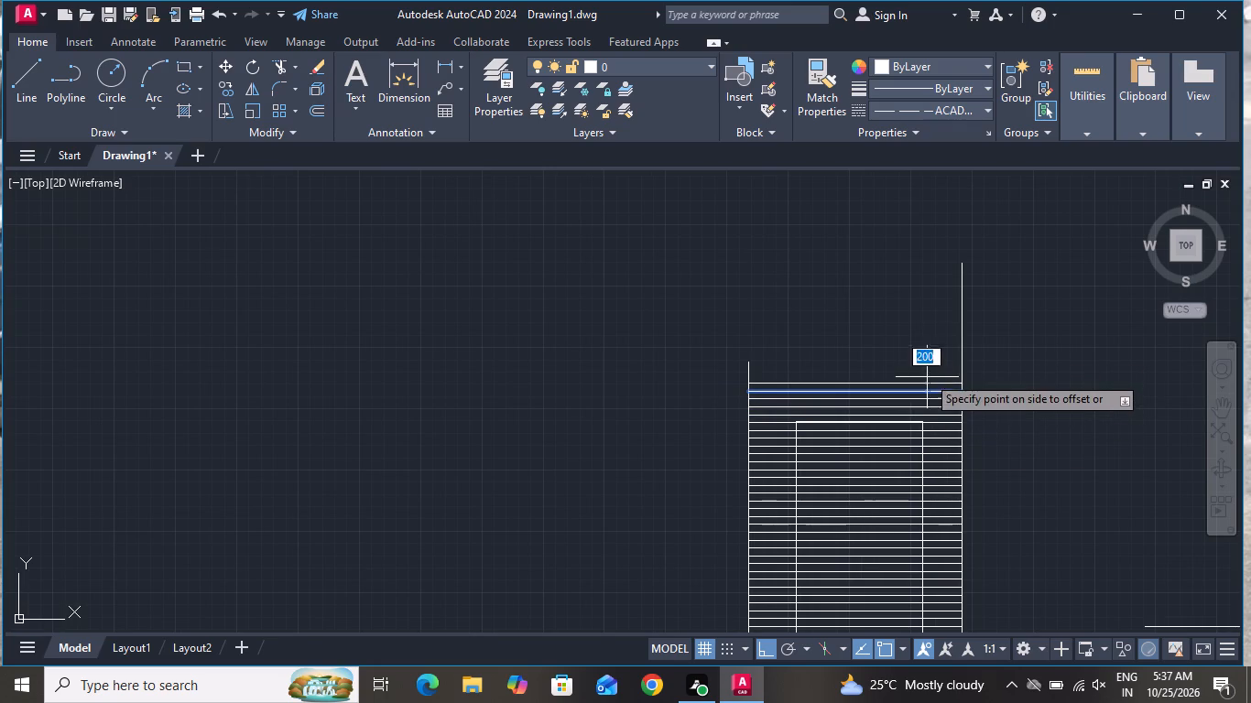
left_click(927, 379)
left_click(927, 379)
left_click(924, 384)
left_click(930, 360)
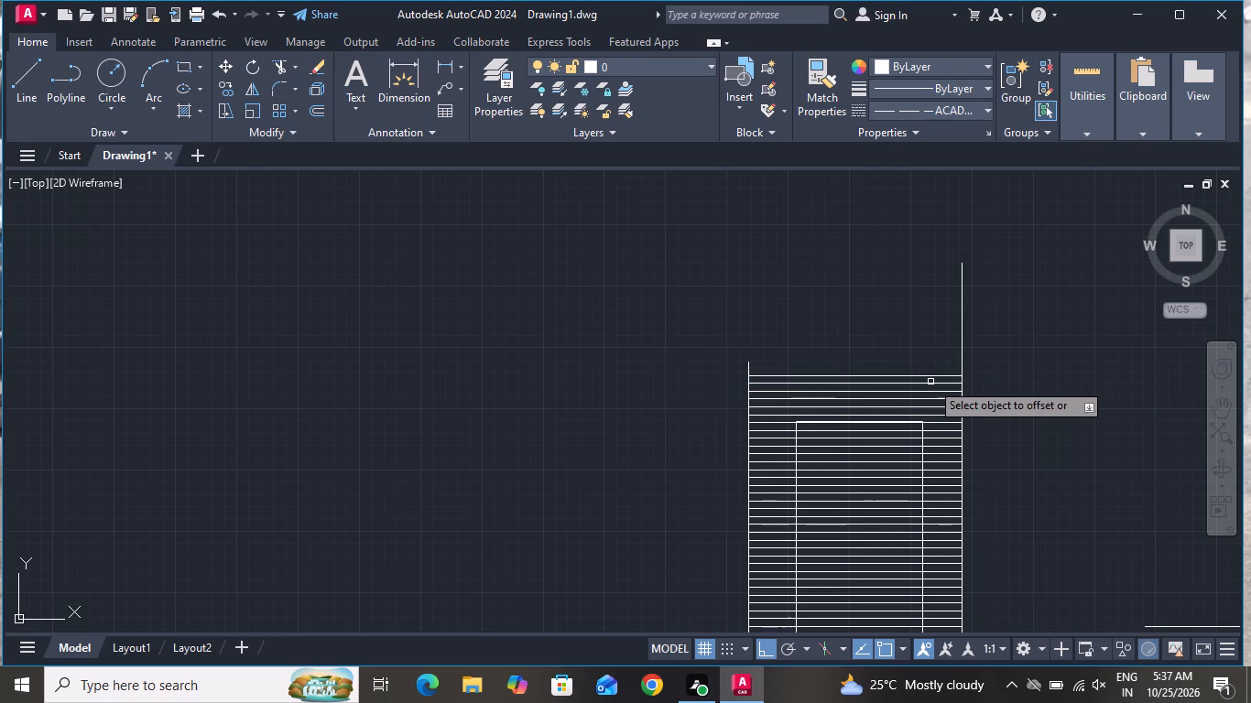
left_click(932, 373)
left_click(931, 338)
right_click(931, 337)
left_click(959, 359)
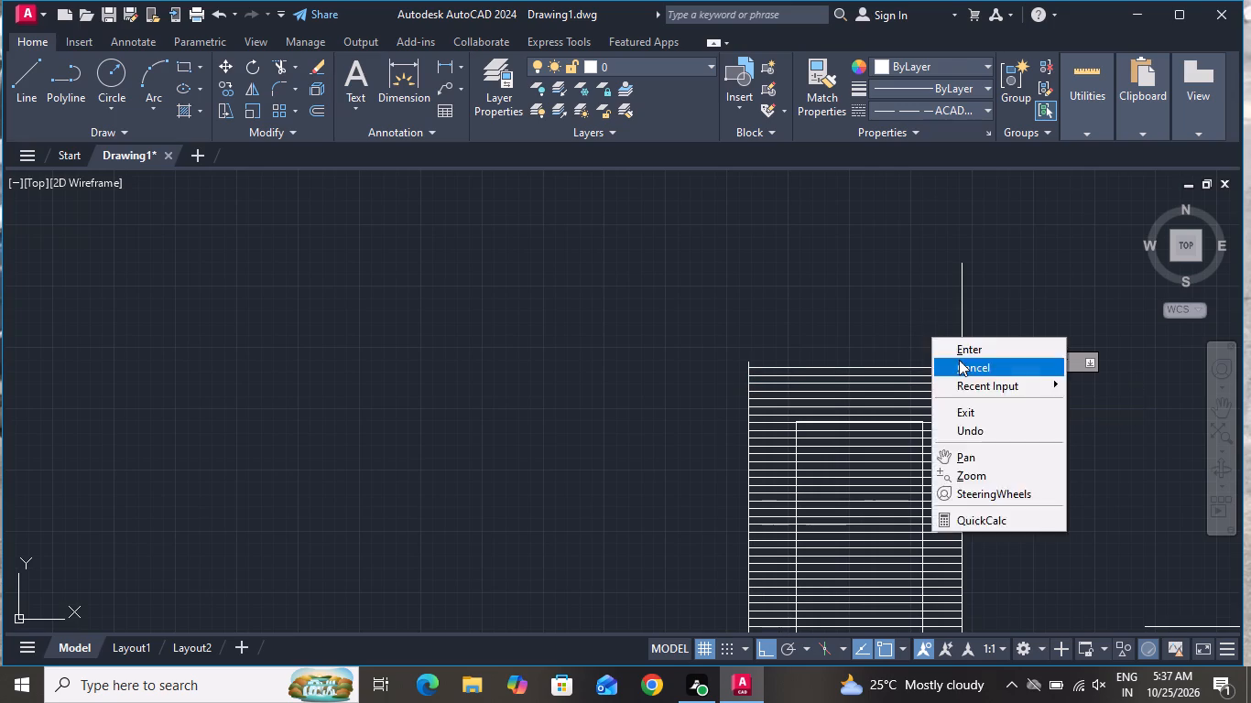
Trim all the cladding lines crossing the inside of the tower window with a fence running from its top to its bottom.
left_click(282, 67)
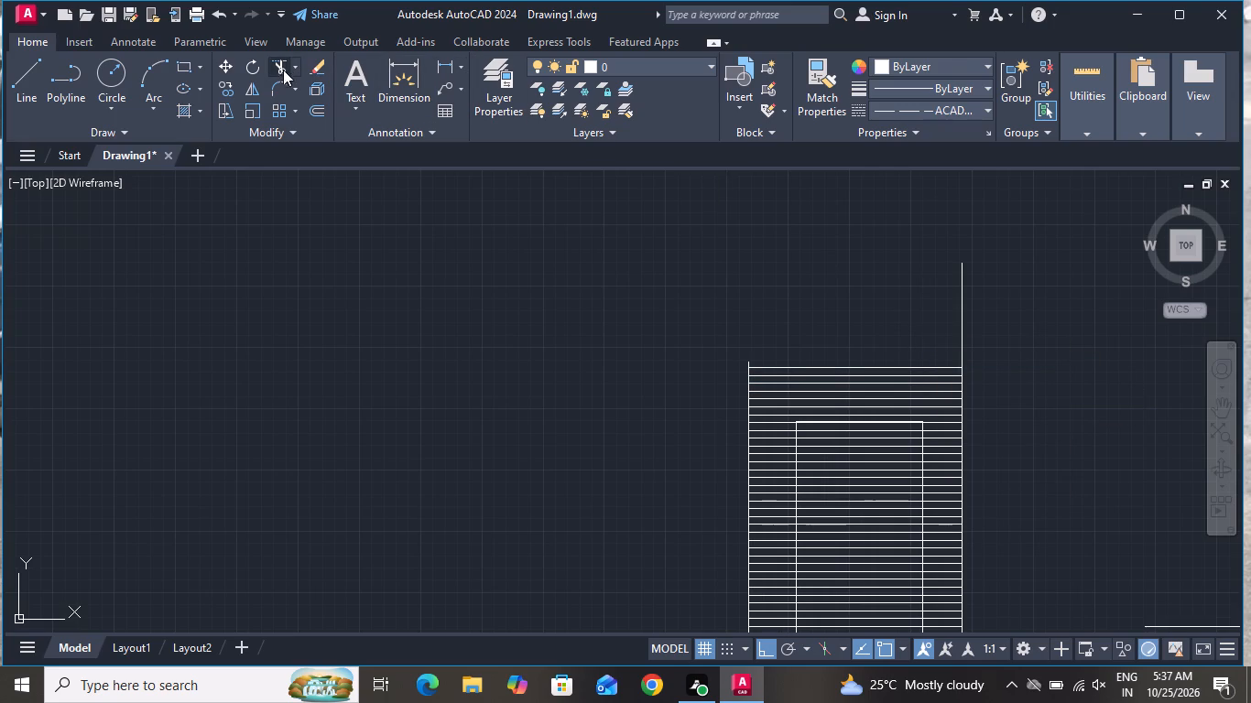
scroll(980, 323, "down", 1)
scroll(908, 384, "up", 7)
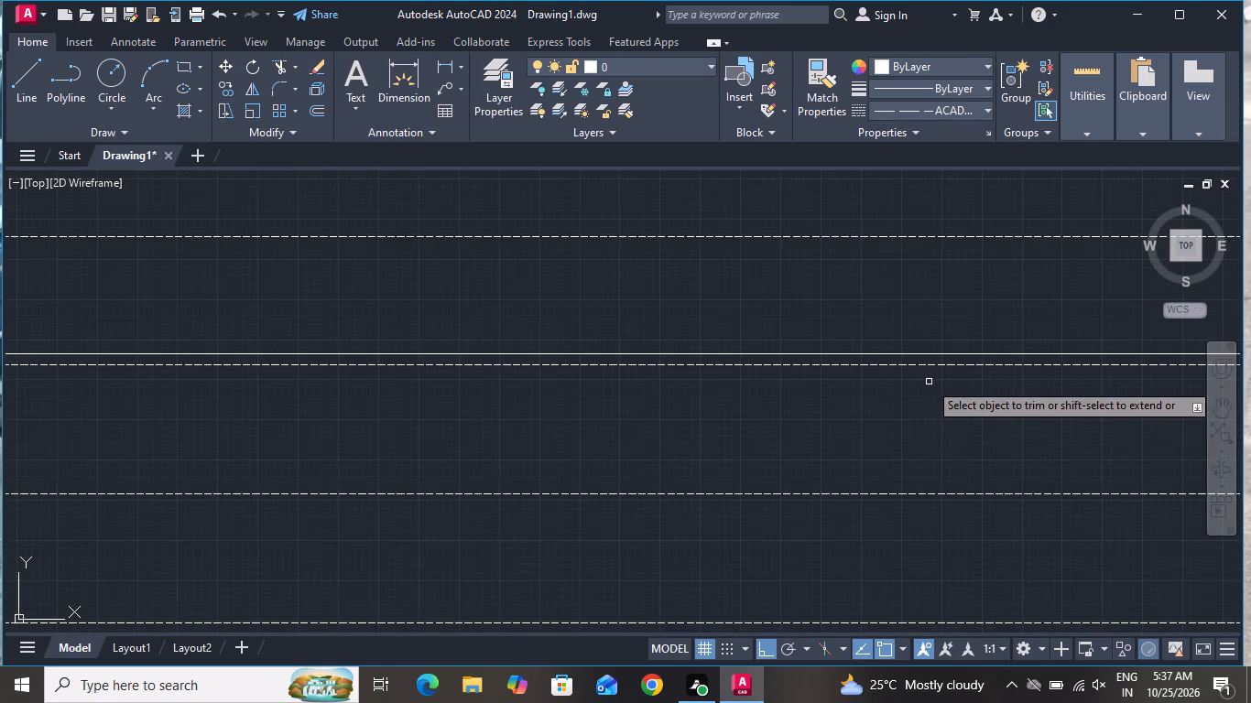
left_click(933, 362)
scroll(941, 450, "down", 3)
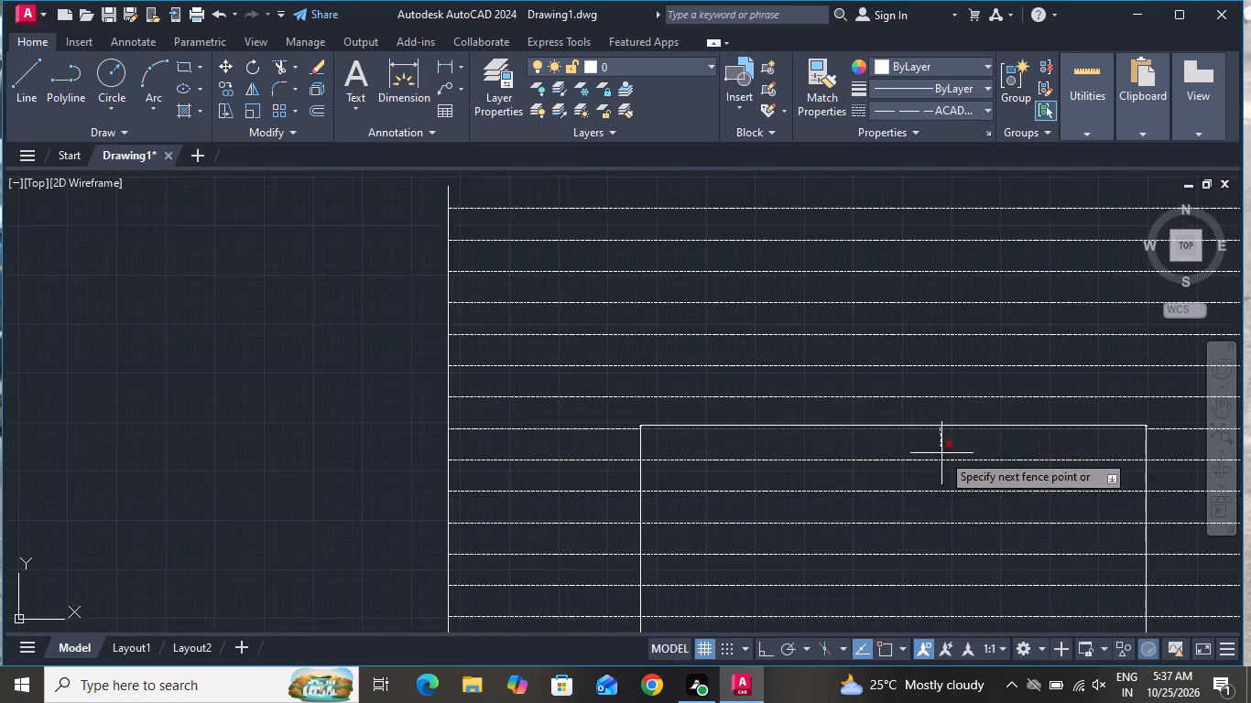
scroll(941, 456, "down", 6)
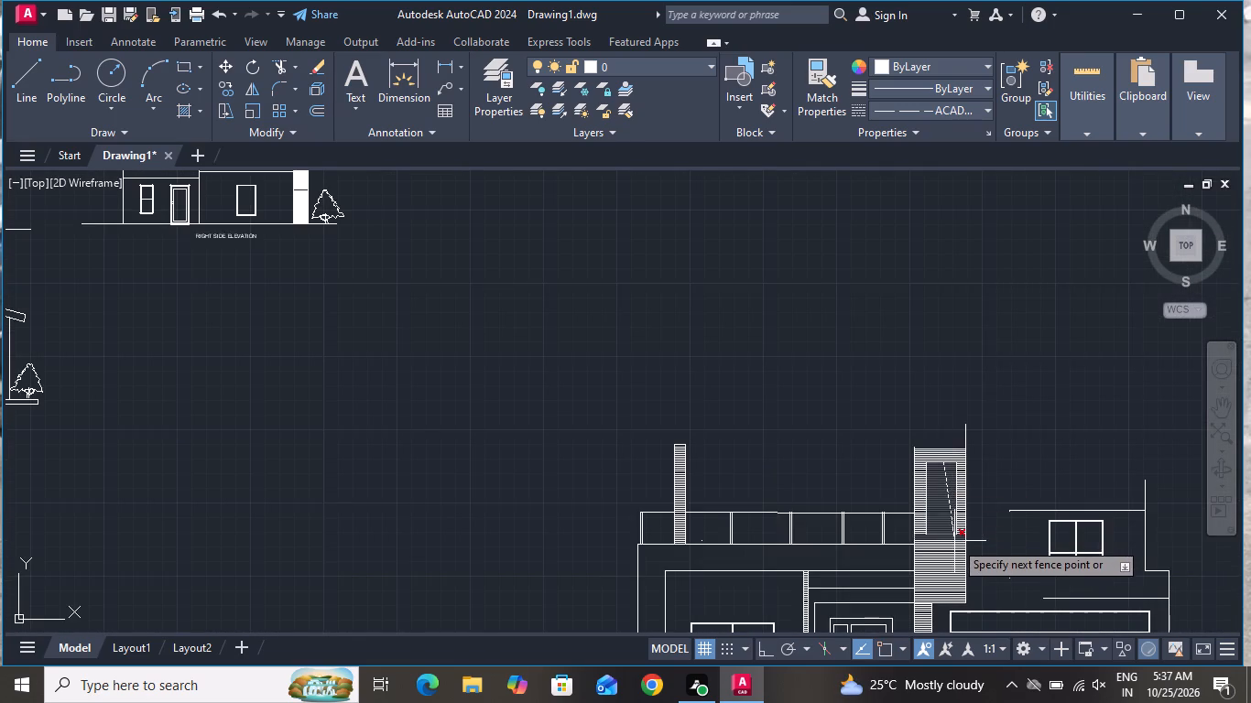
scroll(954, 541, "up", 3)
scroll(882, 497, "up", 2)
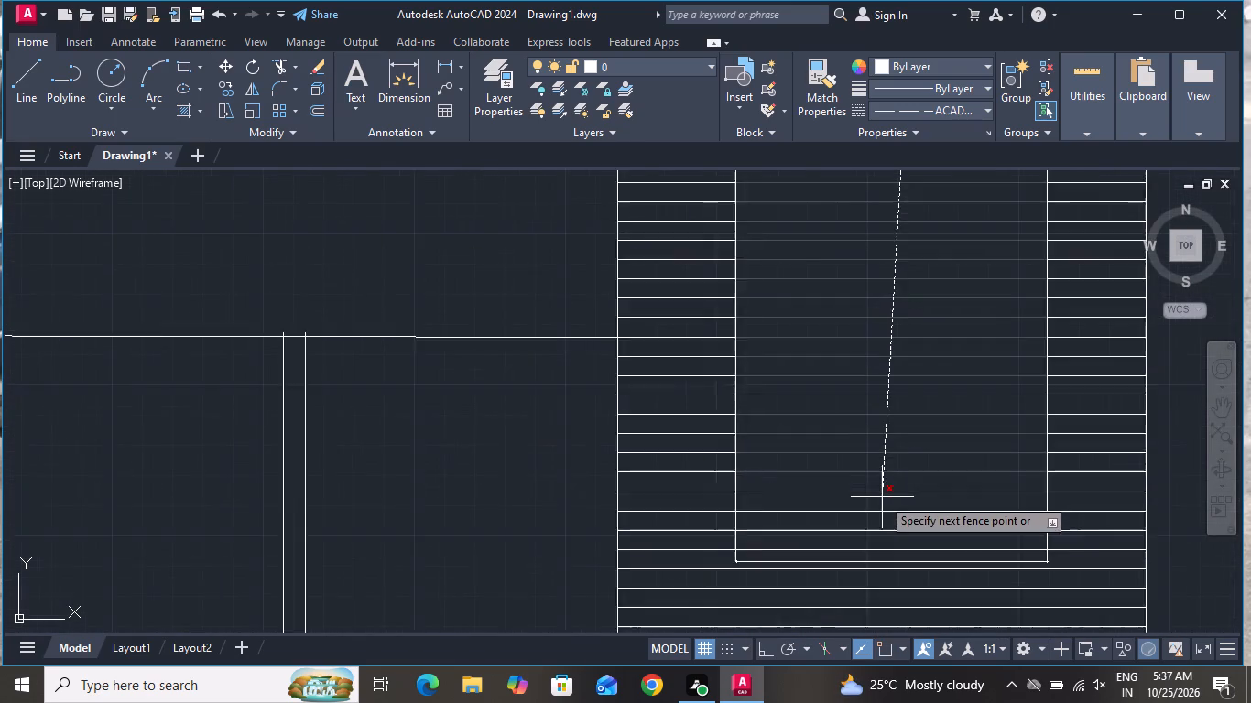
scroll(882, 497, "up", 1)
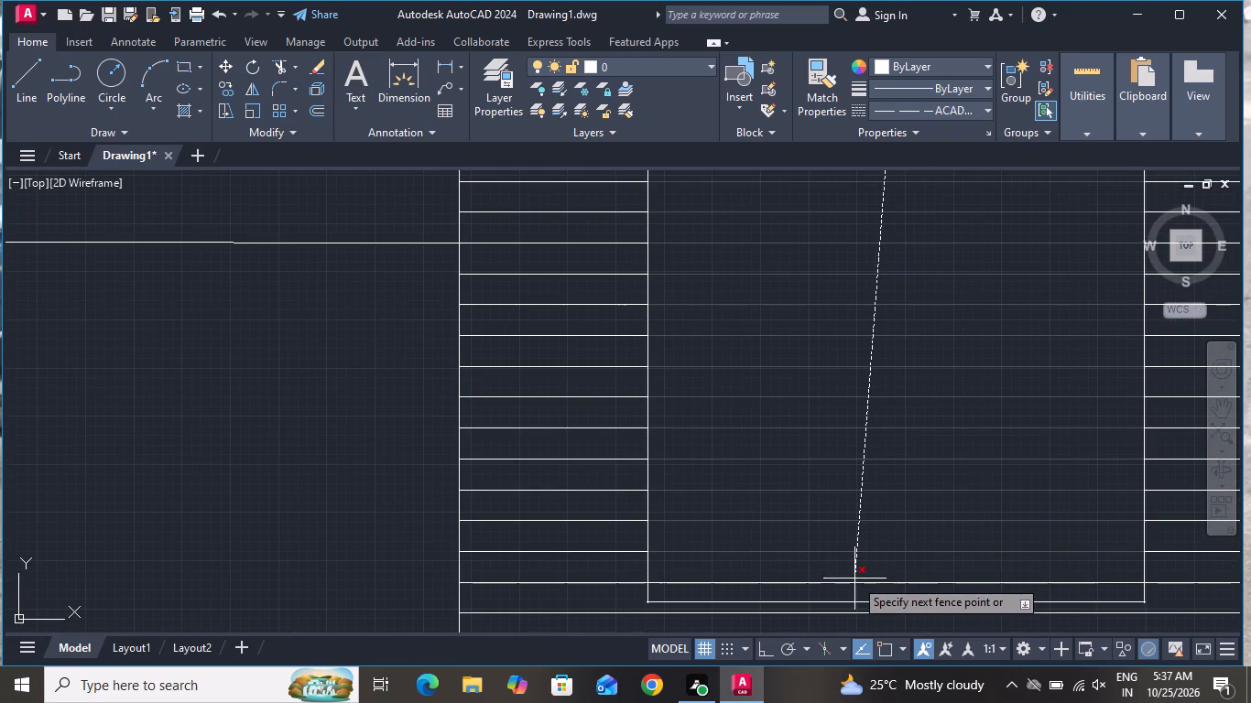
left_click(853, 587)
scroll(860, 544, "down", 3)
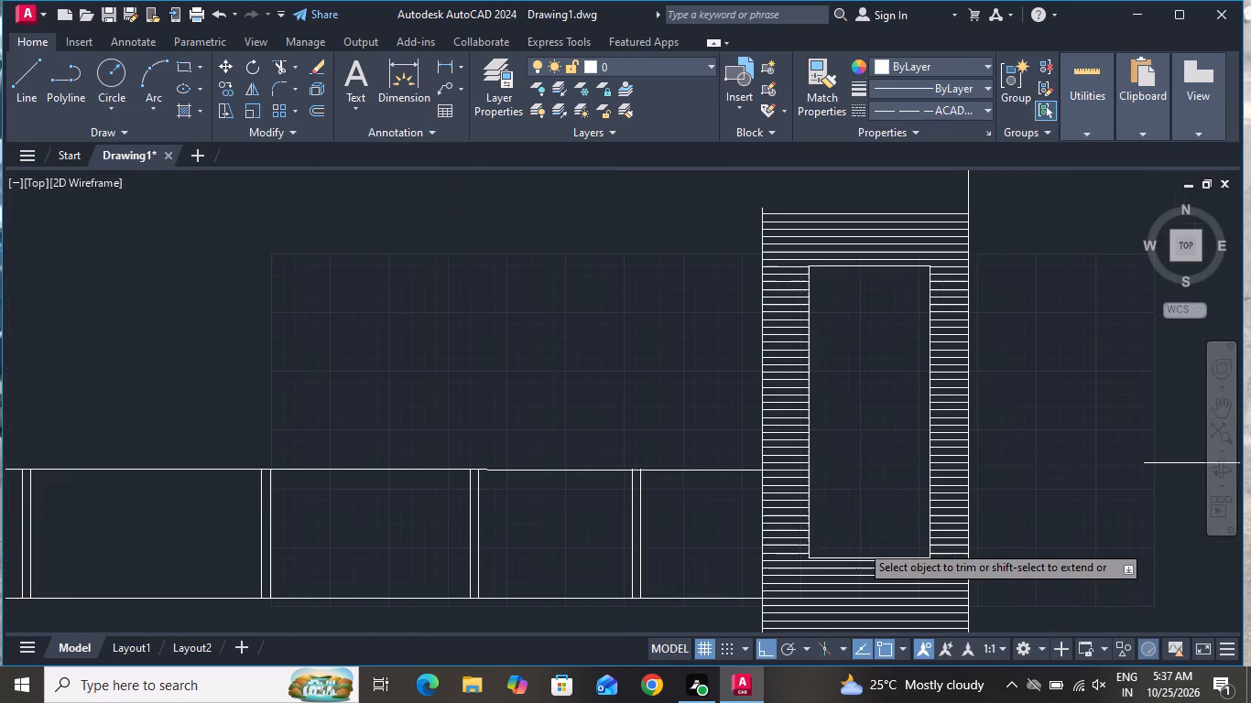
right_click(849, 422)
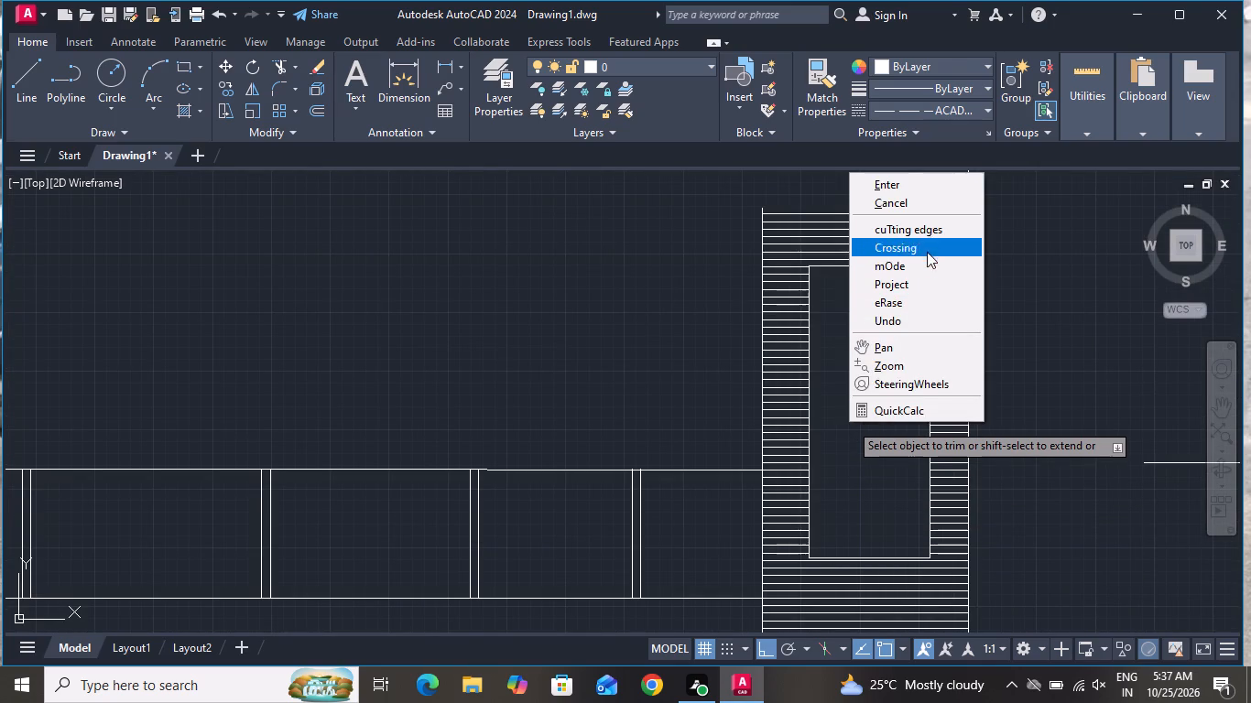
left_click(934, 204)
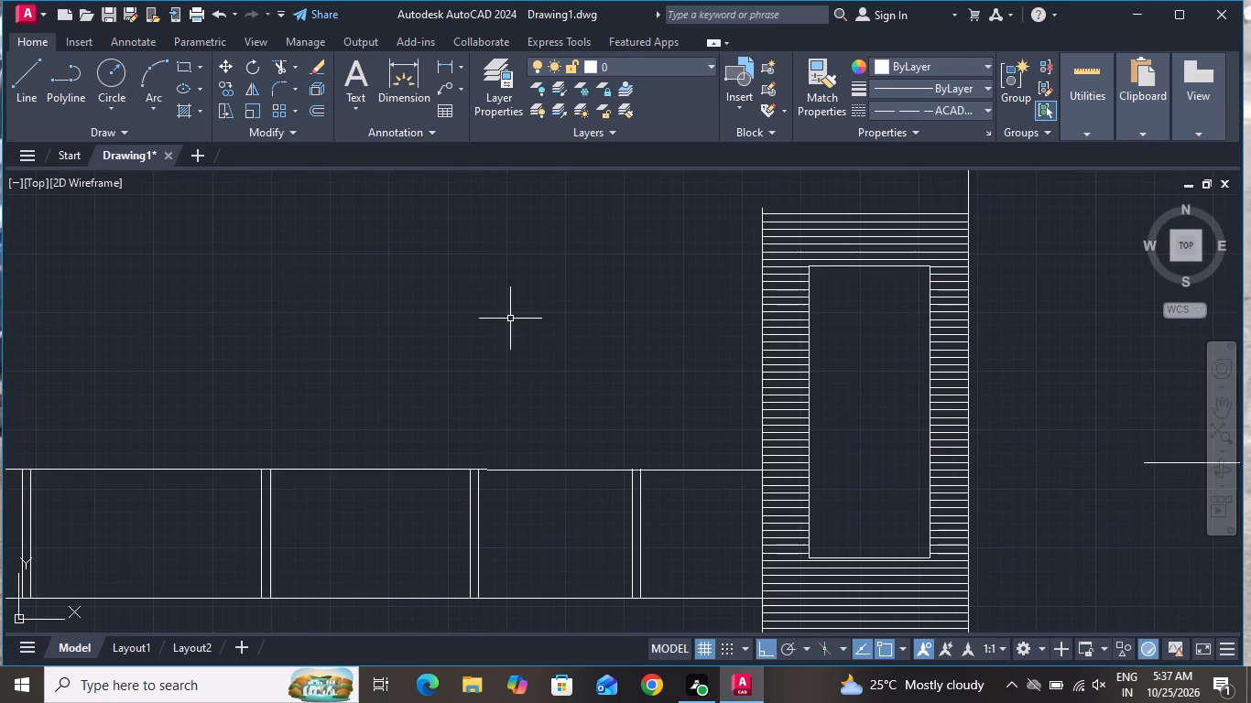
Offset the tower window's outline inward by 80 to form its frame.
type("o")
key("space")
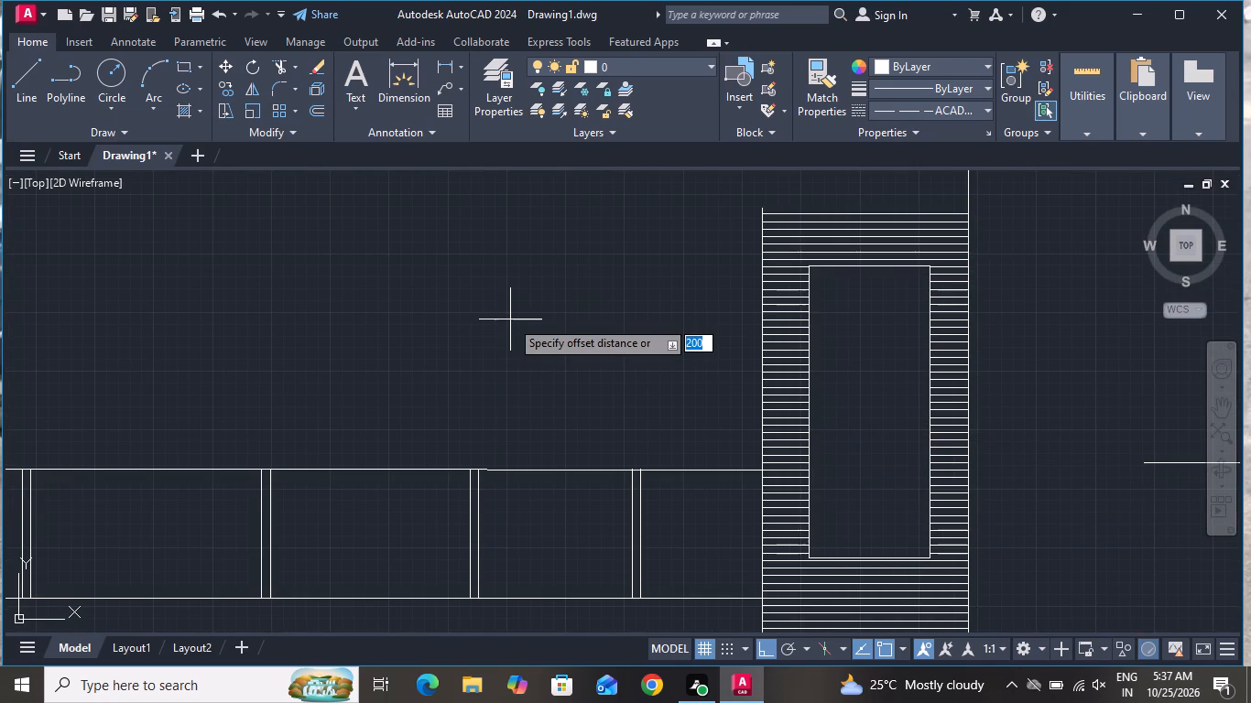
type("80")
key("space")
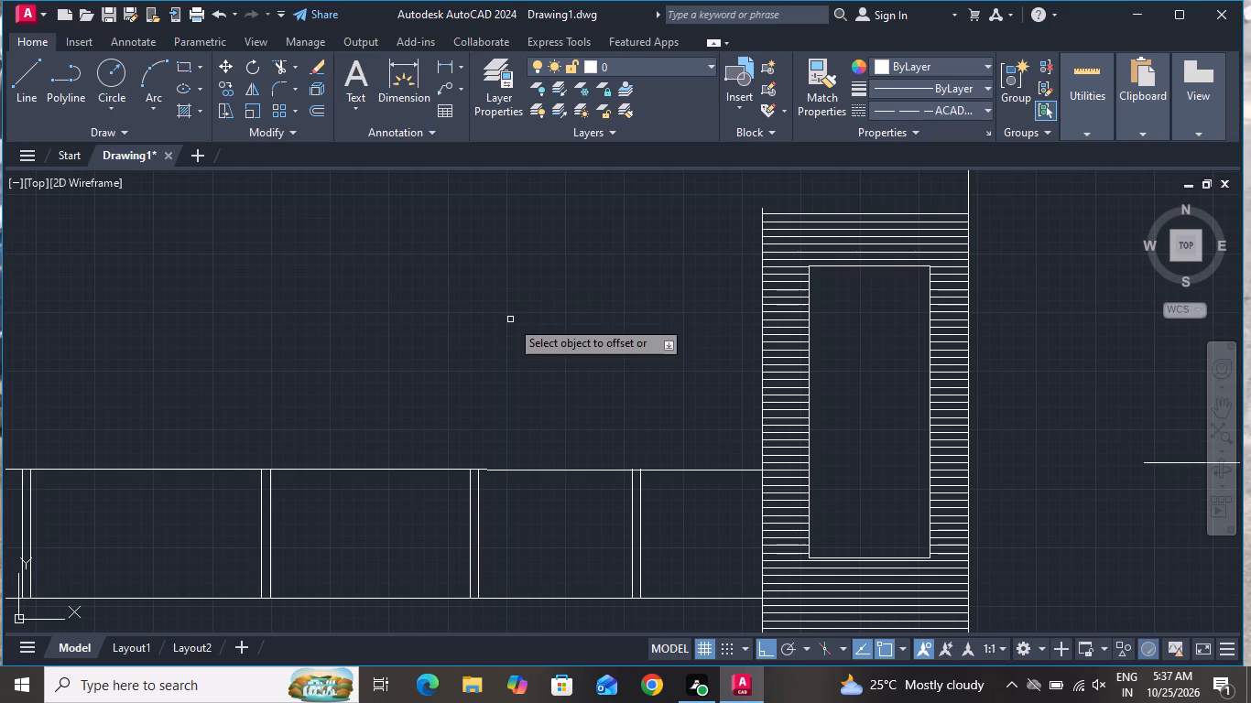
scroll(881, 265, "up", 1)
left_click(879, 270)
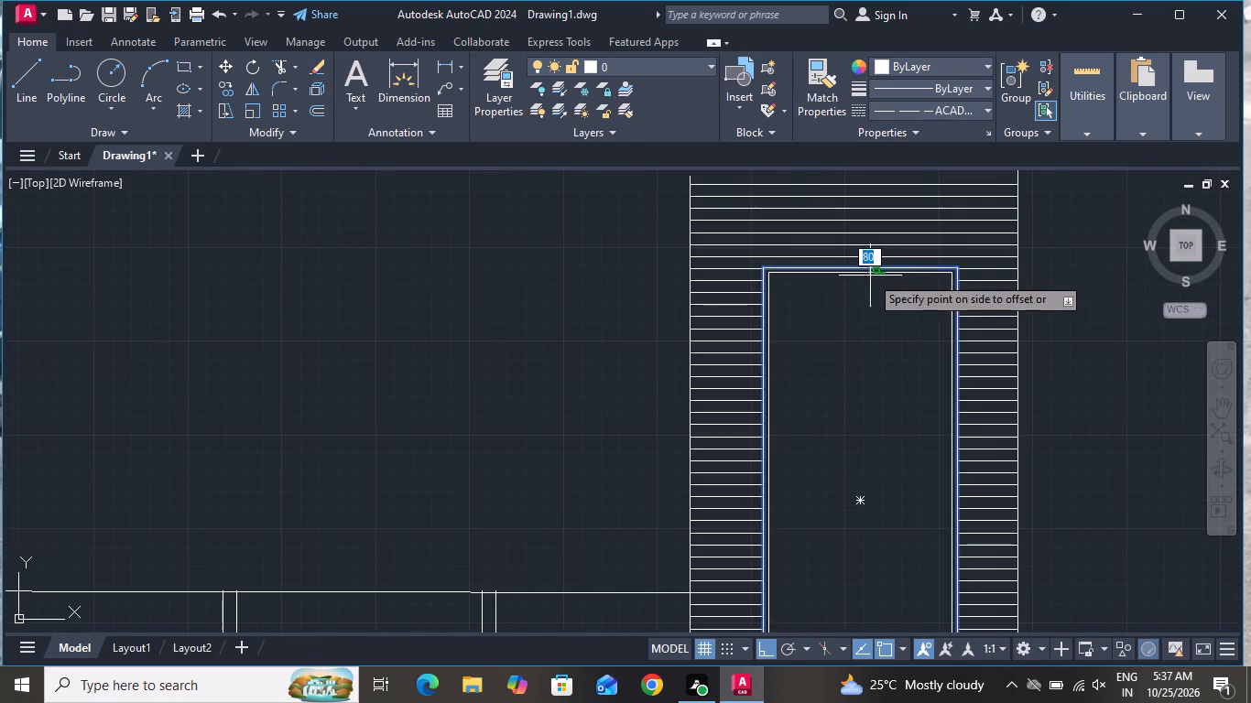
left_click(870, 276)
scroll(859, 302, "down", 1)
right_click(591, 311)
left_click(636, 338)
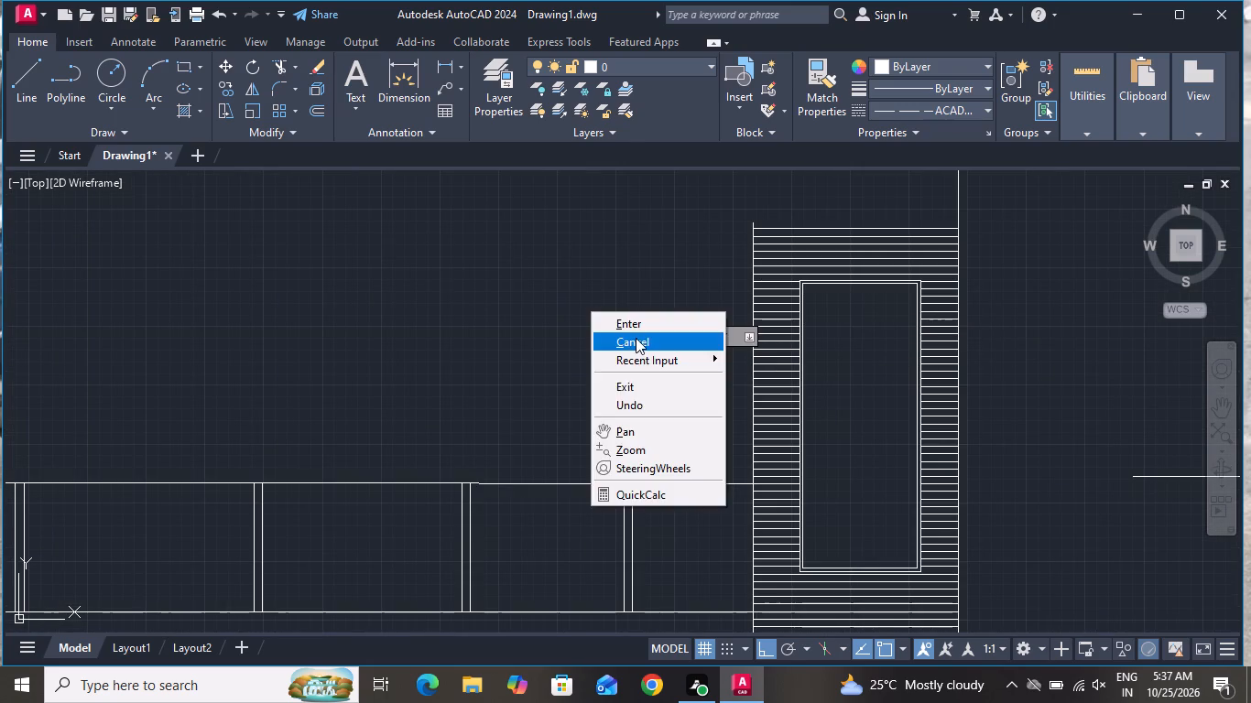
Draw connected lines from the window's lower-left corner: down about 1075, across about 3257 along a cladding line, and up about 1000.
scroll(701, 390, "down", 3)
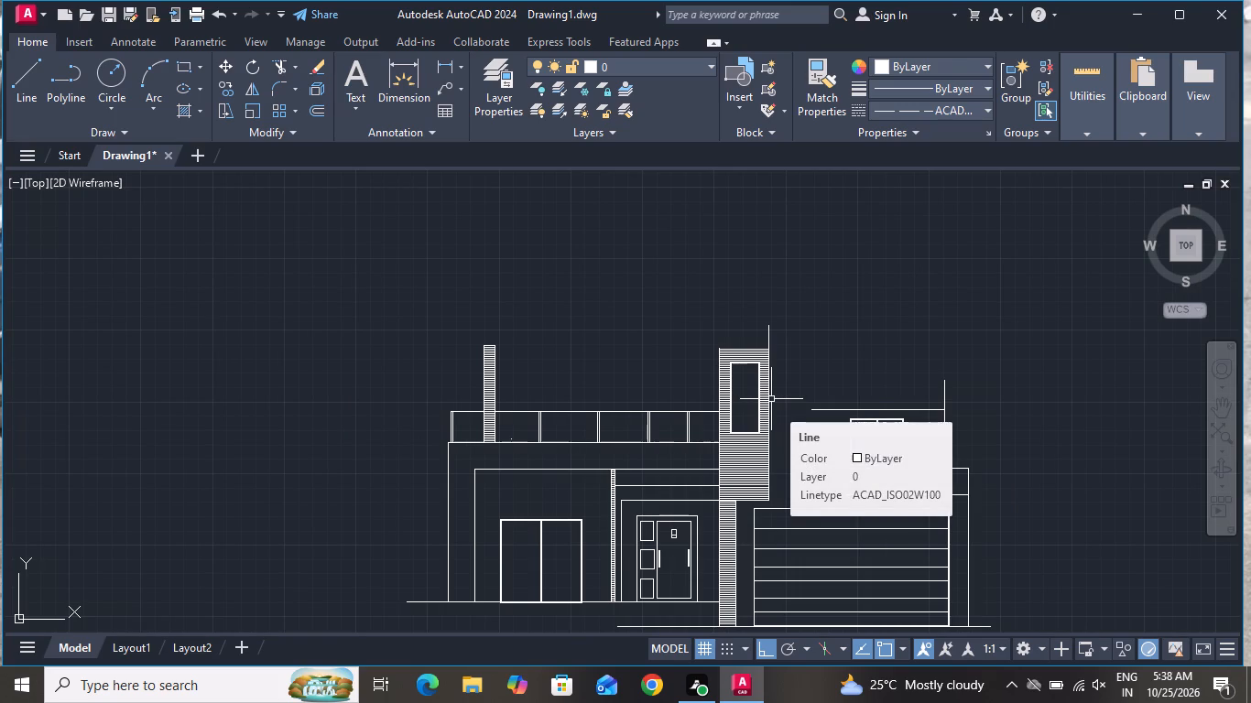
scroll(647, 418, "up", 1)
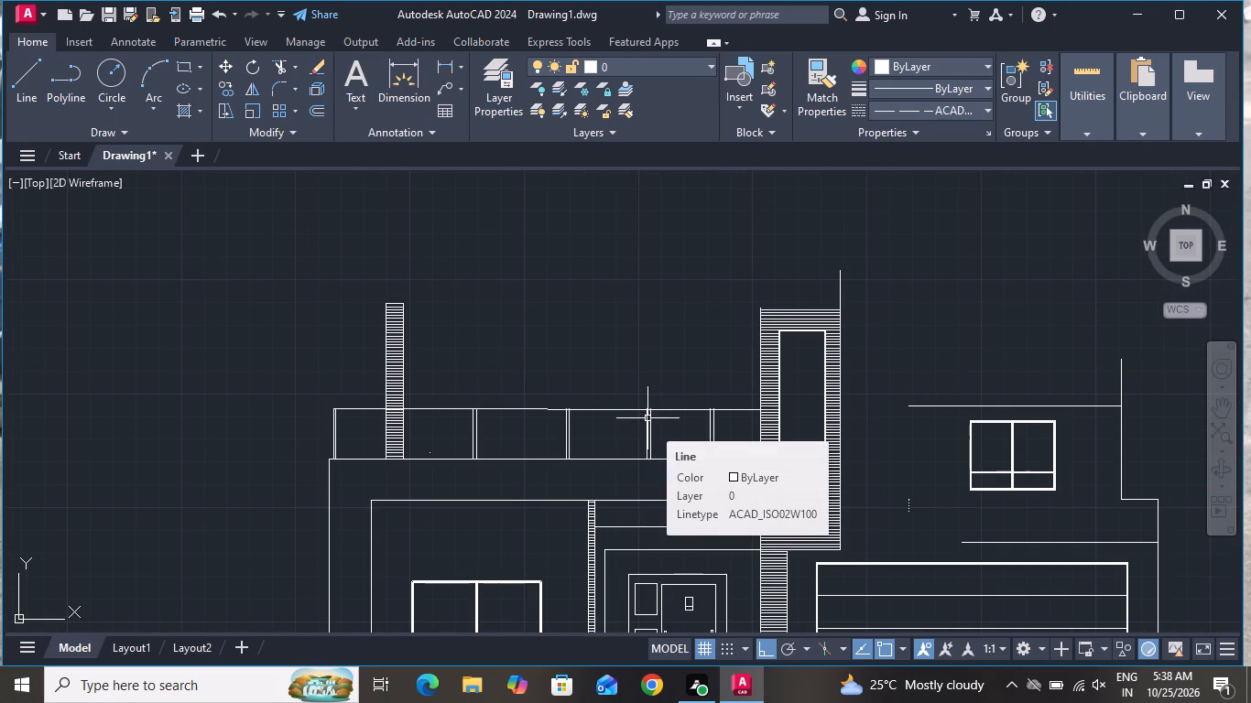
left_click(37, 66)
scroll(780, 464, "up", 2)
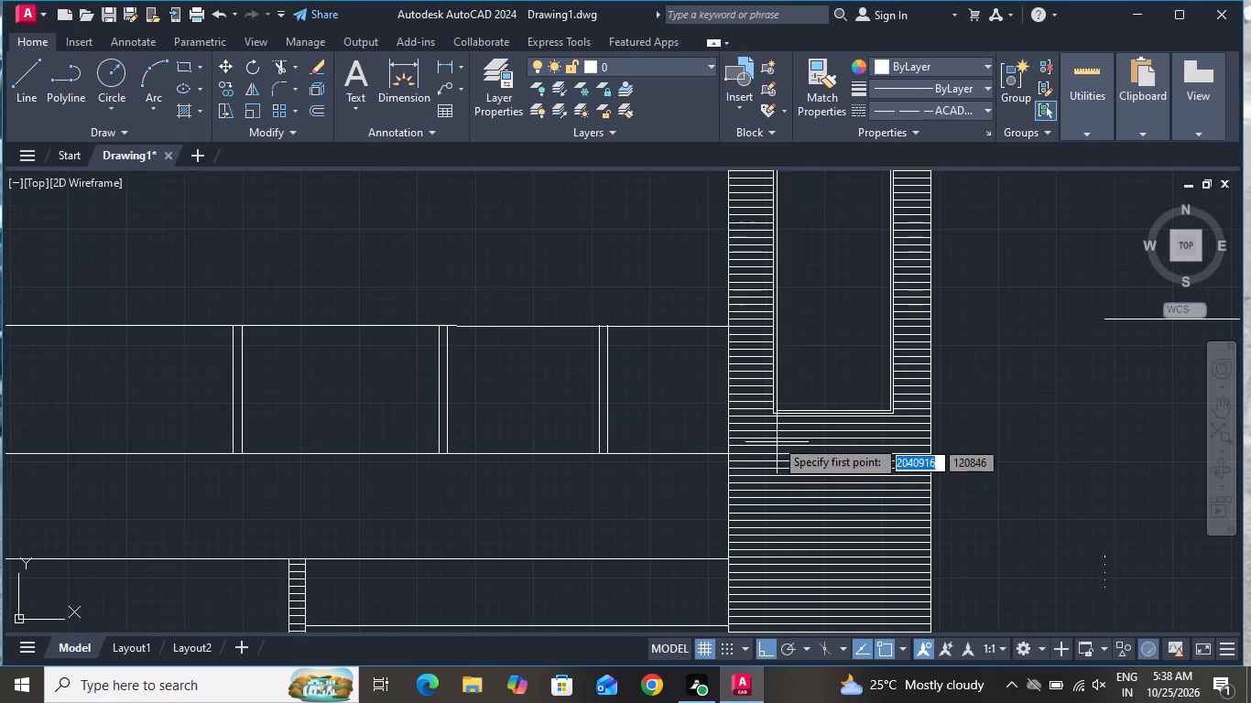
scroll(770, 420, "up", 3)
left_click(777, 394)
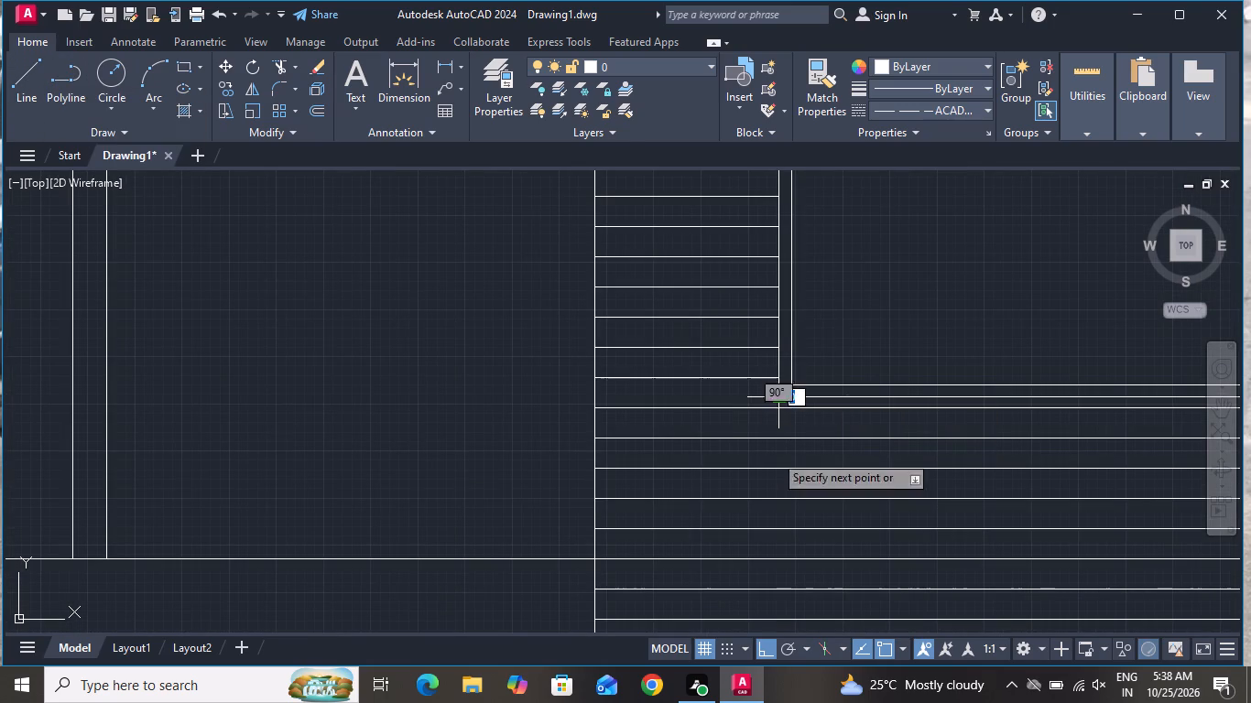
left_click(777, 557)
scroll(768, 555, "down", 2)
scroll(967, 551, "up", 3)
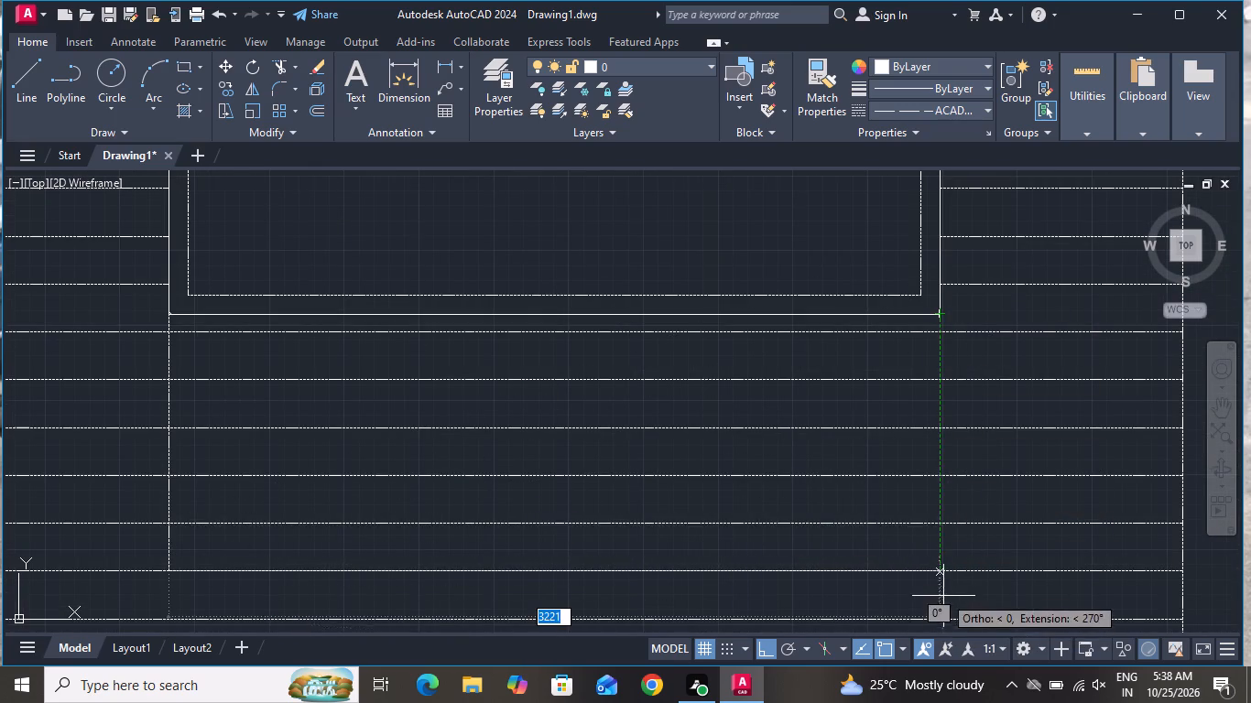
scroll(945, 581, "down", 2)
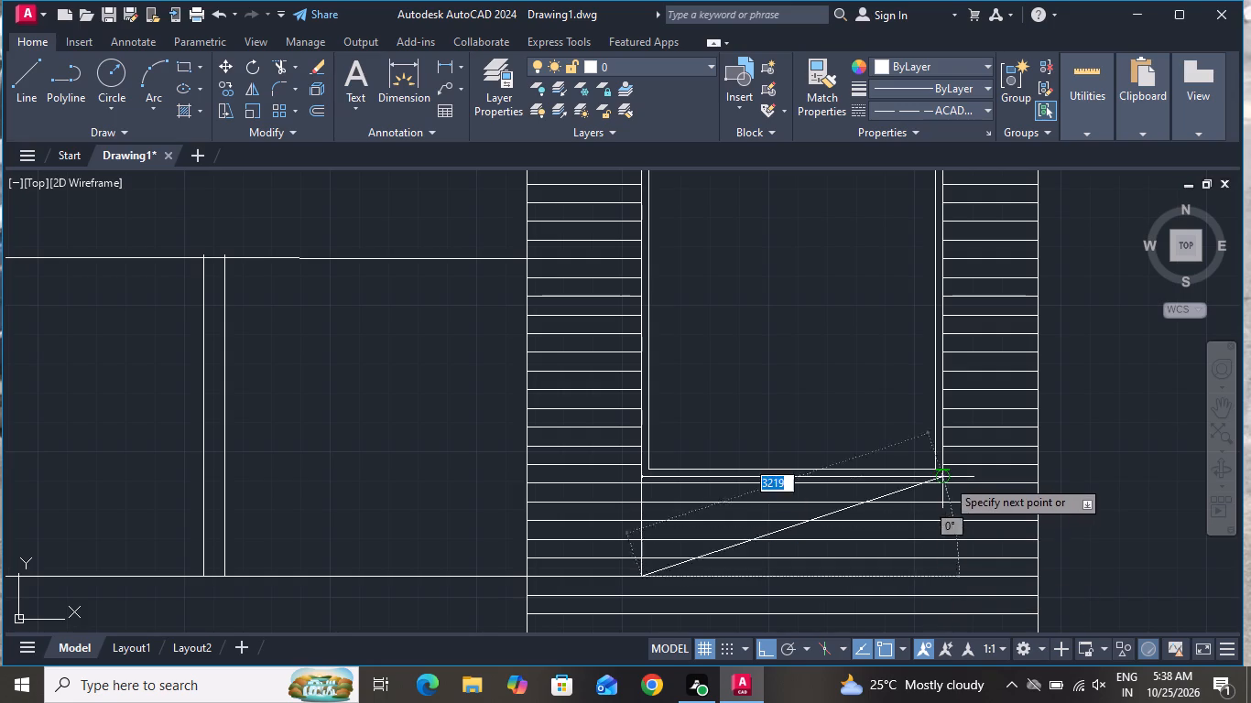
left_click(946, 583)
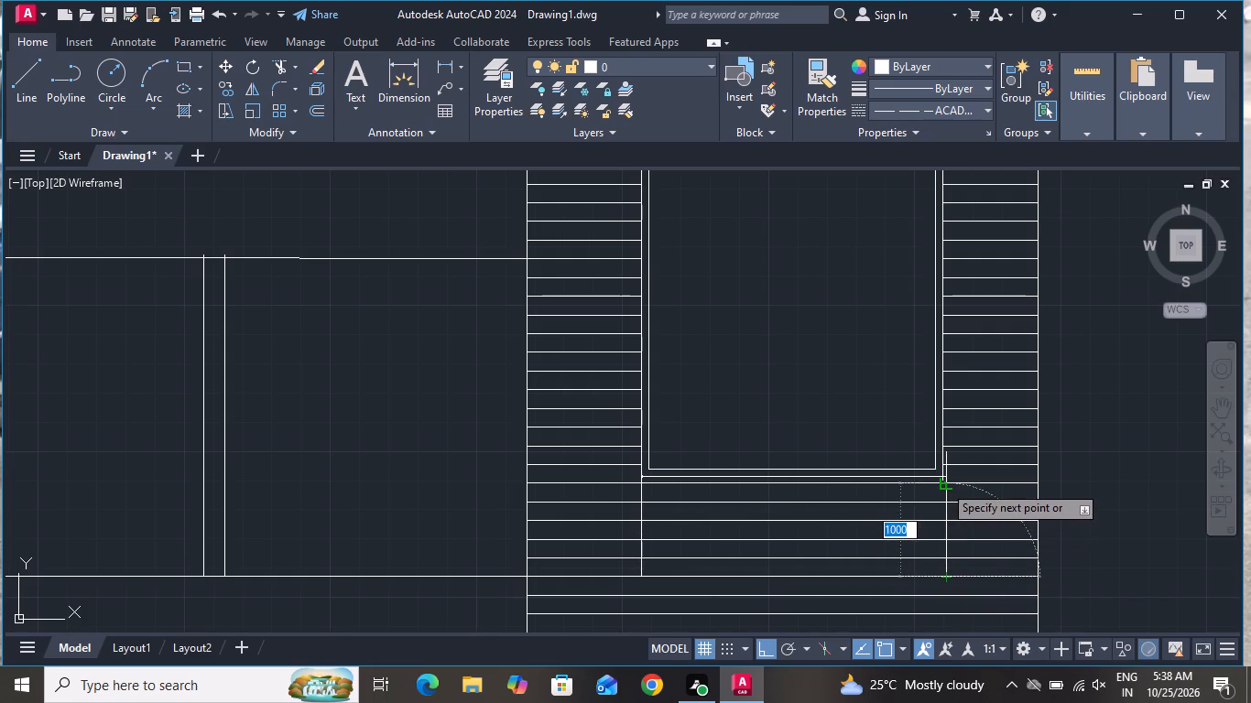
left_click(942, 481)
scroll(942, 481, "up", 4)
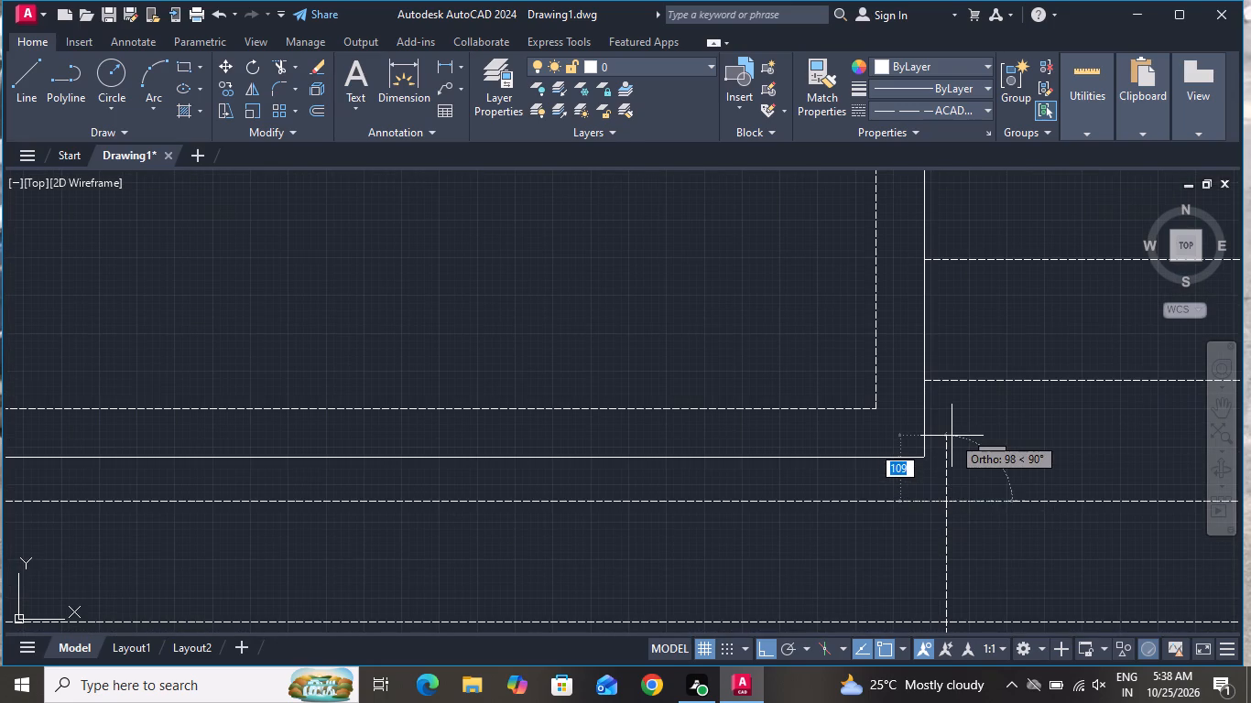
right_click(952, 436)
left_click(961, 447)
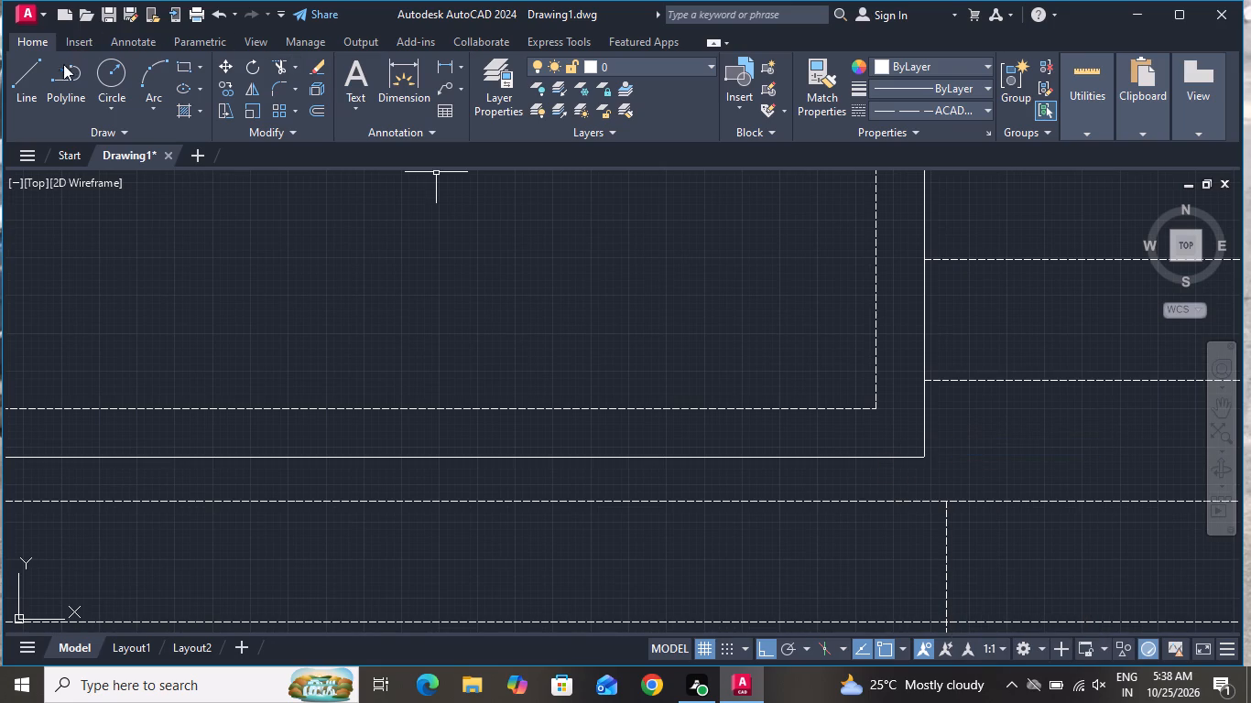
Draw a vertical line about 1072 long from the window's lower-right corner down to the new bottom line.
left_click(28, 70)
left_click(921, 455)
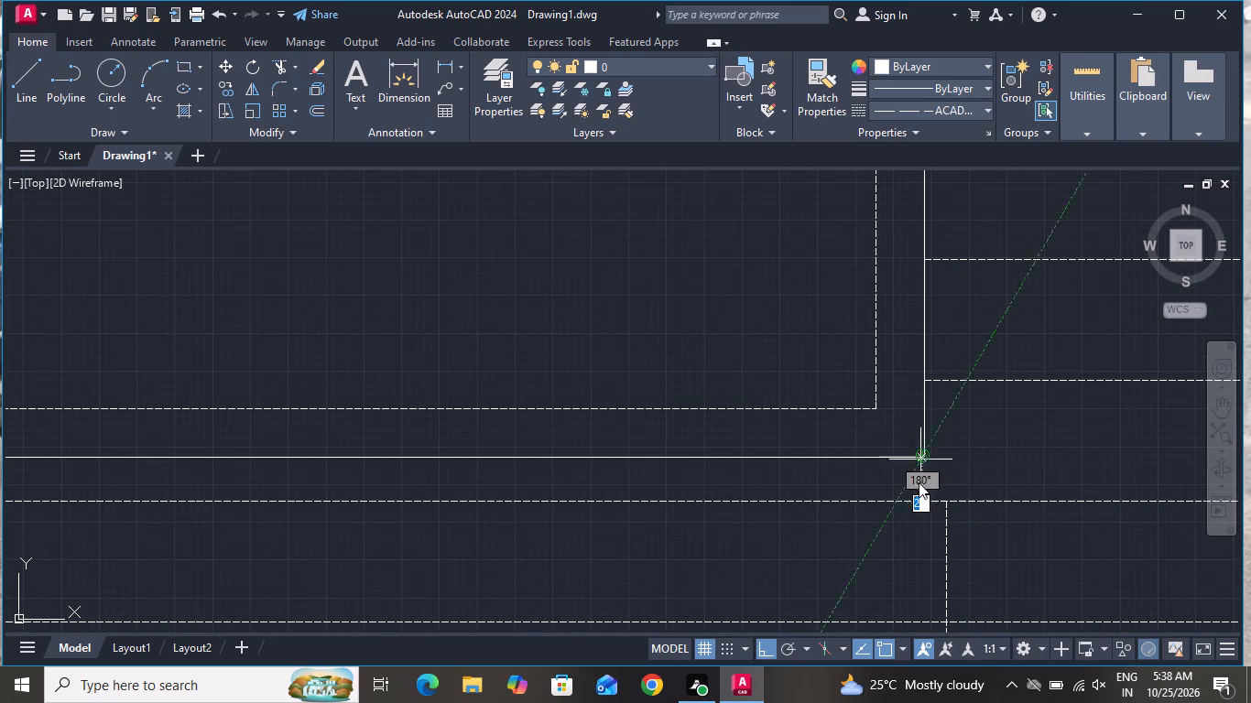
scroll(931, 472, "down", 5)
scroll(931, 545, "up", 4)
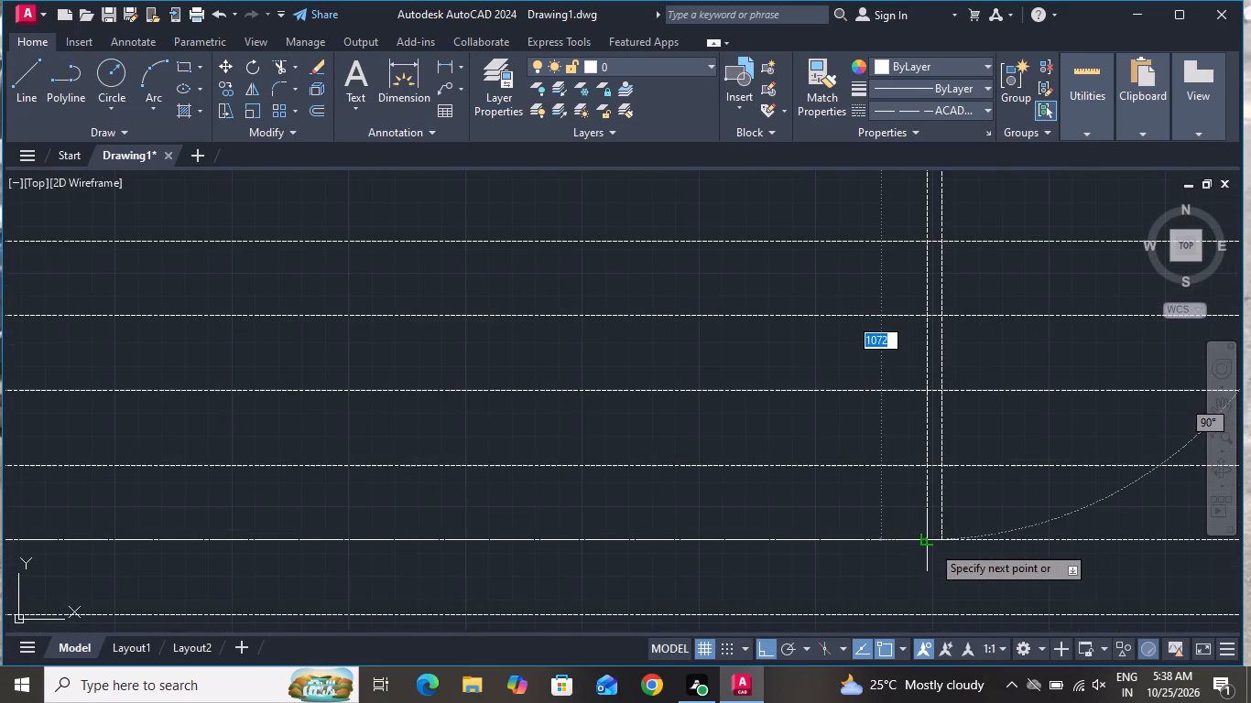
scroll(931, 544, "down", 2)
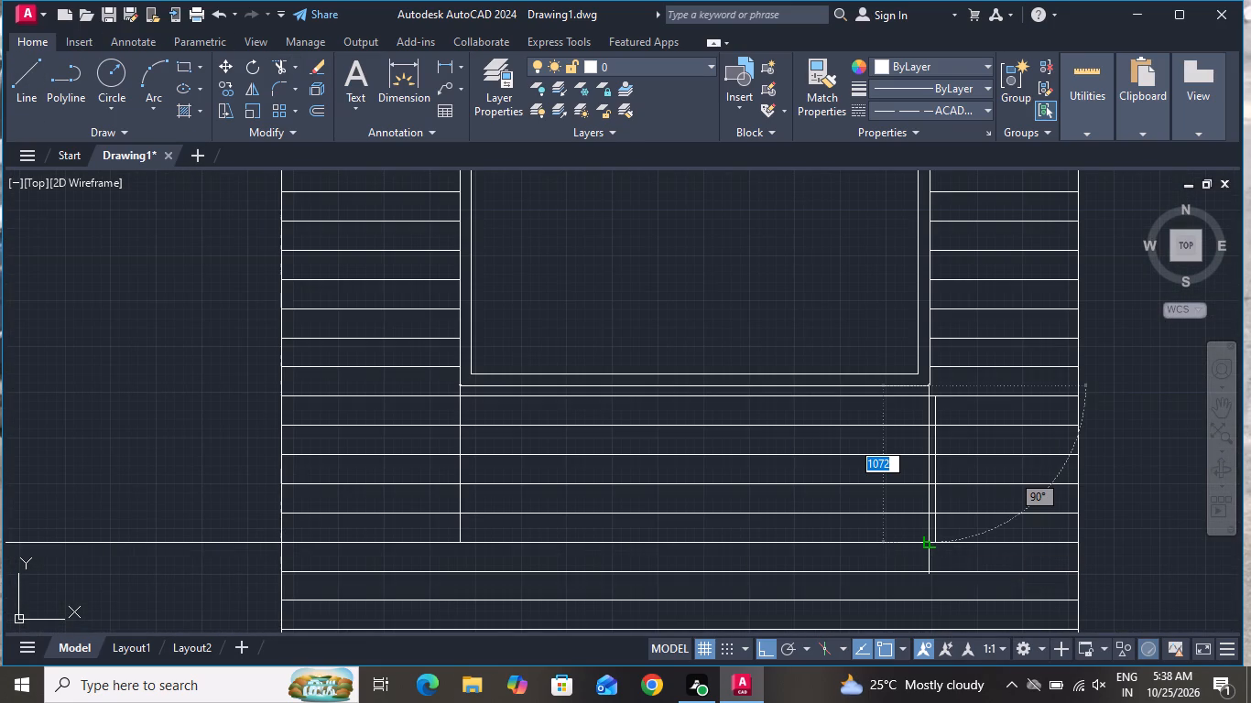
left_click(931, 544)
right_click(931, 544)
left_click(959, 370)
Delete the misaligned vertical line just outside the window's new right edge.
scroll(948, 420, "up", 2)
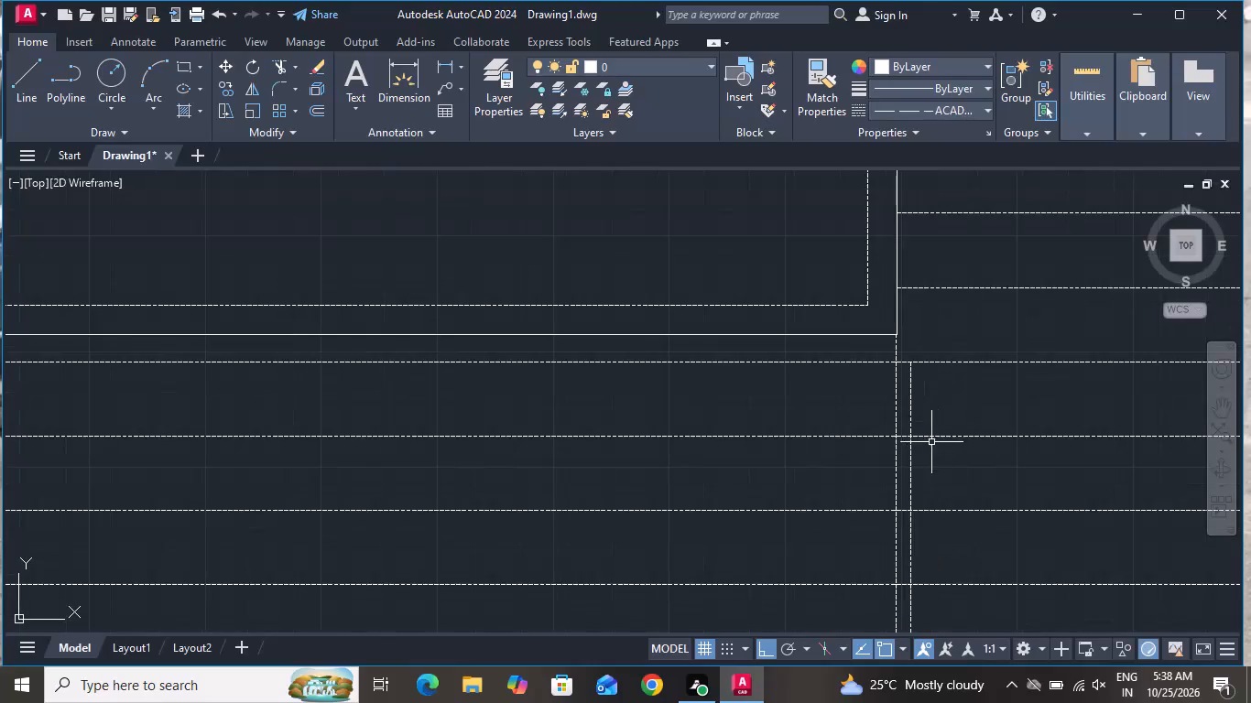
left_click(926, 446)
left_click(908, 470)
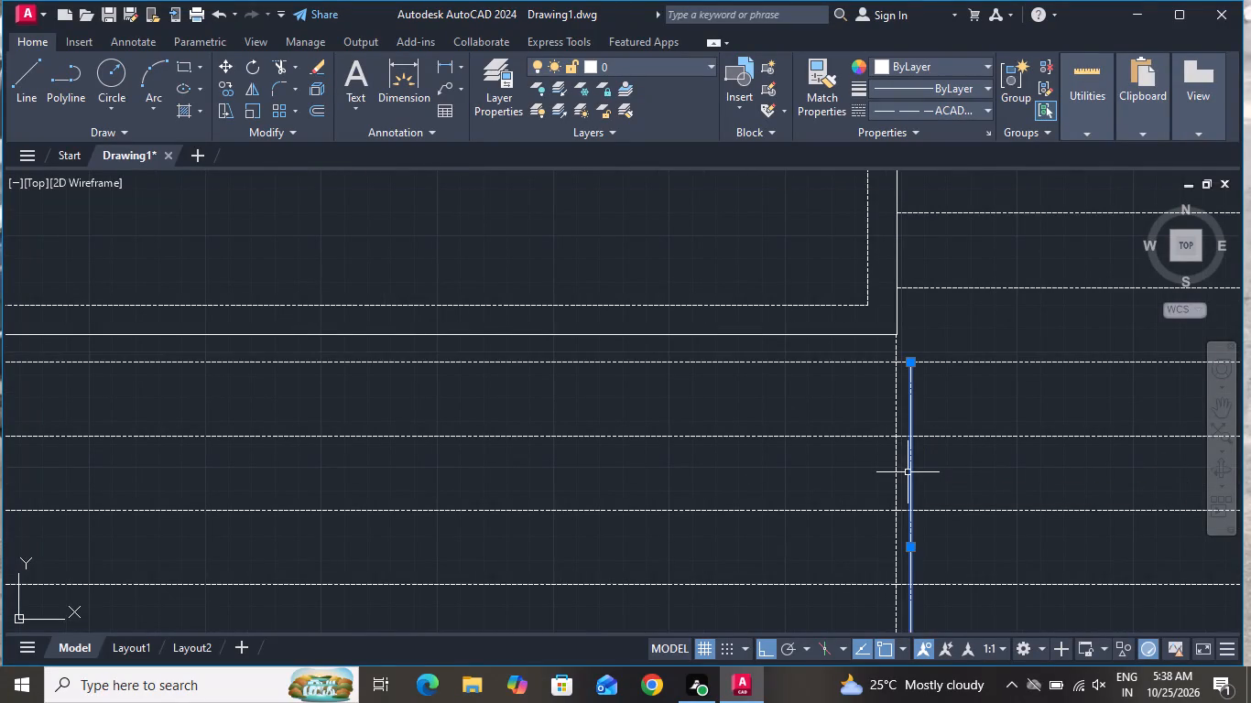
key("Delete")
Trim the old window and frame bottom edges and the cladding lines inside the extended window area.
scroll(944, 460, "down", 2)
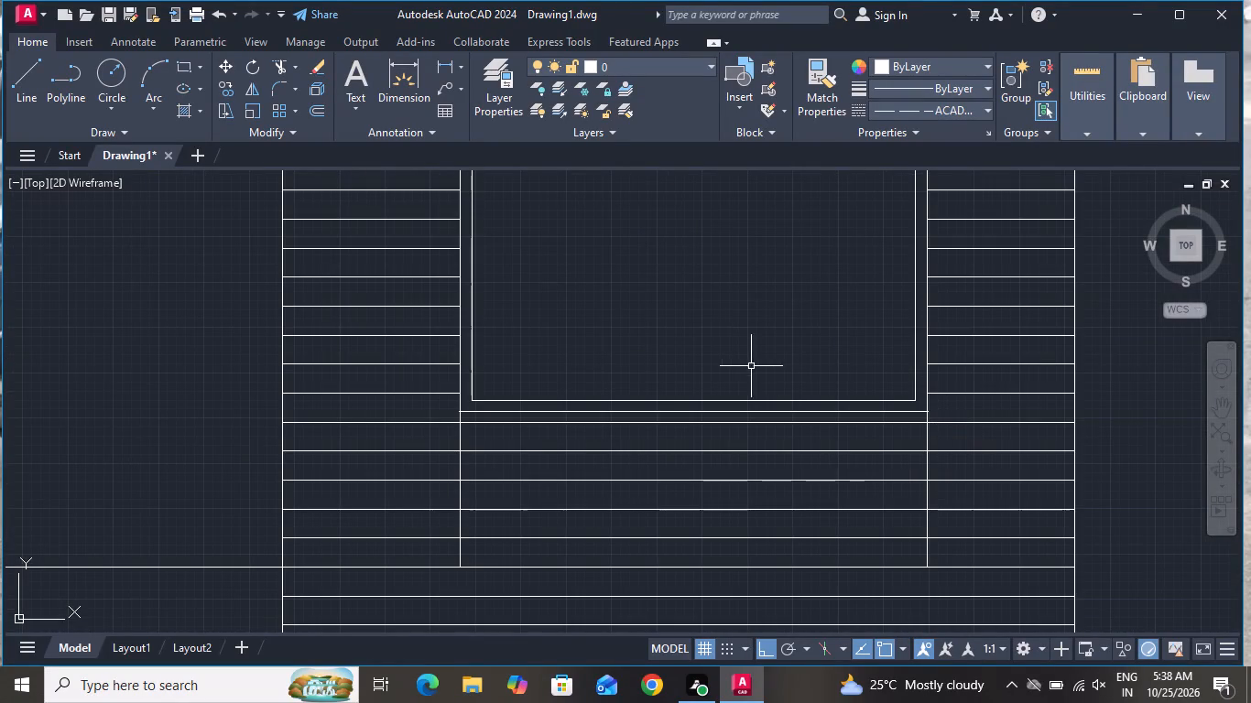
left_click(274, 60)
left_click(667, 384)
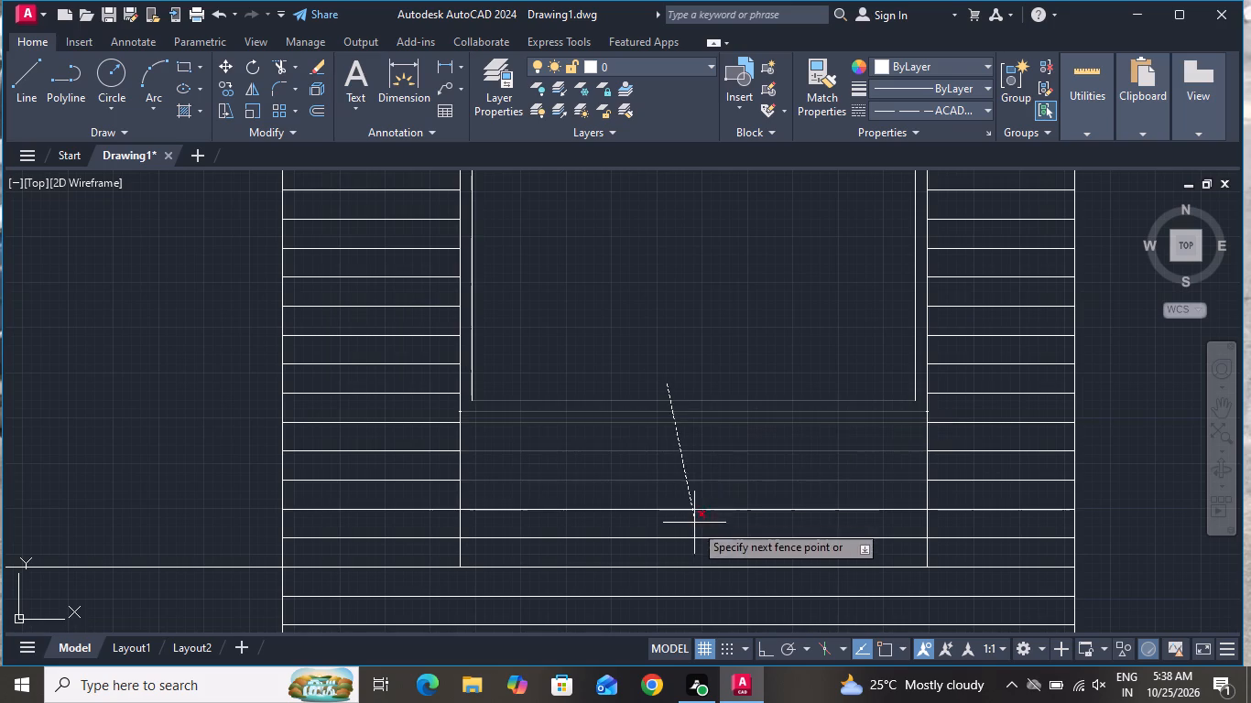
left_click(693, 548)
scroll(694, 433, "down", 1)
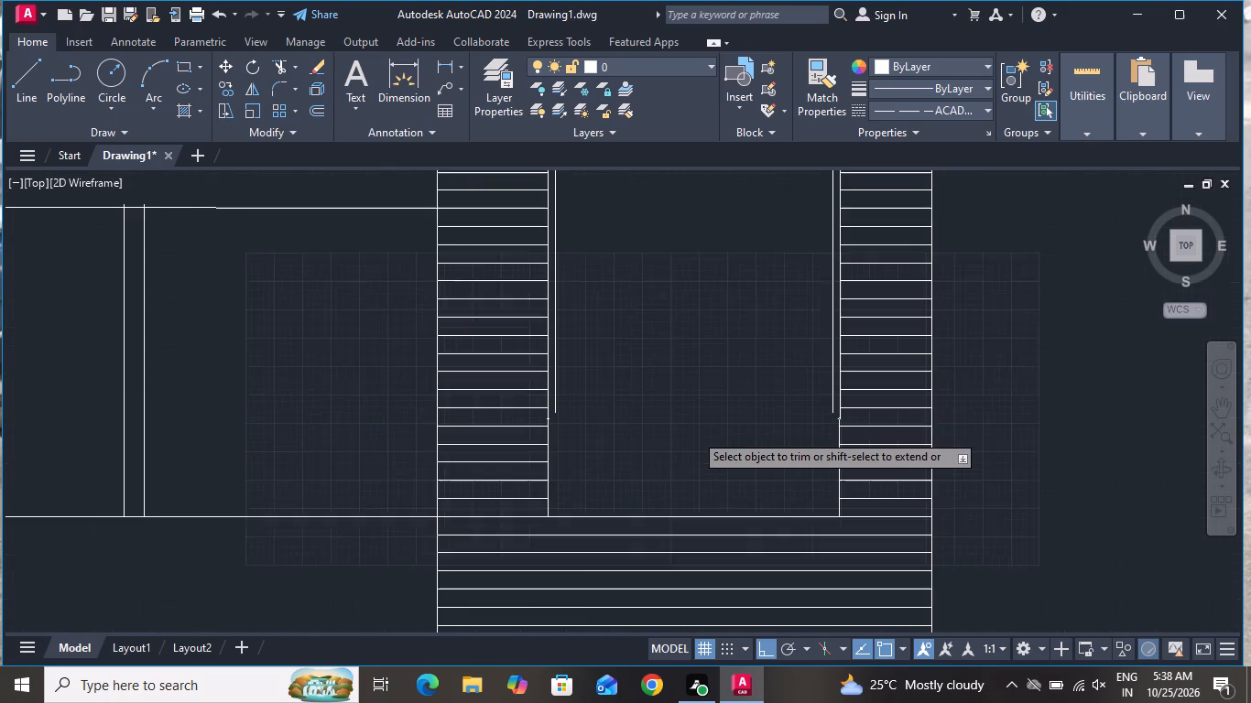
right_click(694, 433)
left_click(740, 213)
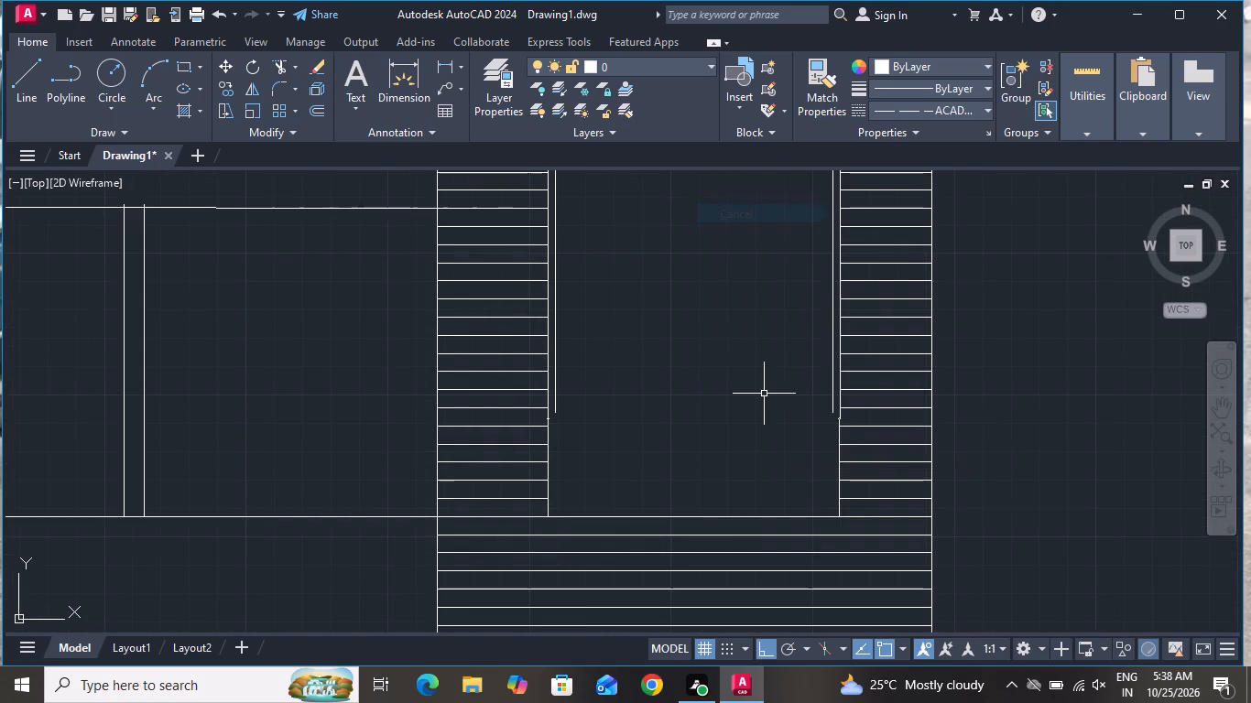
Offset the extended tower window's bottom line and both lower side lines inward by 80.
type("o 80")
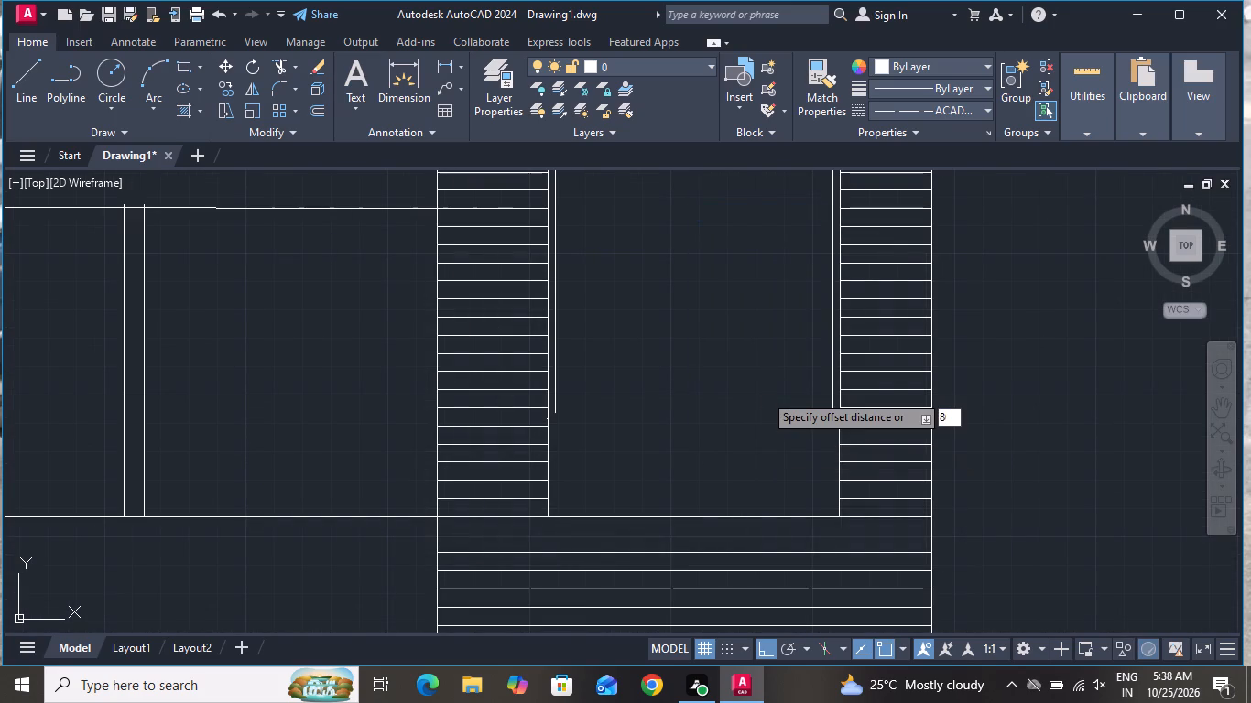
key("space")
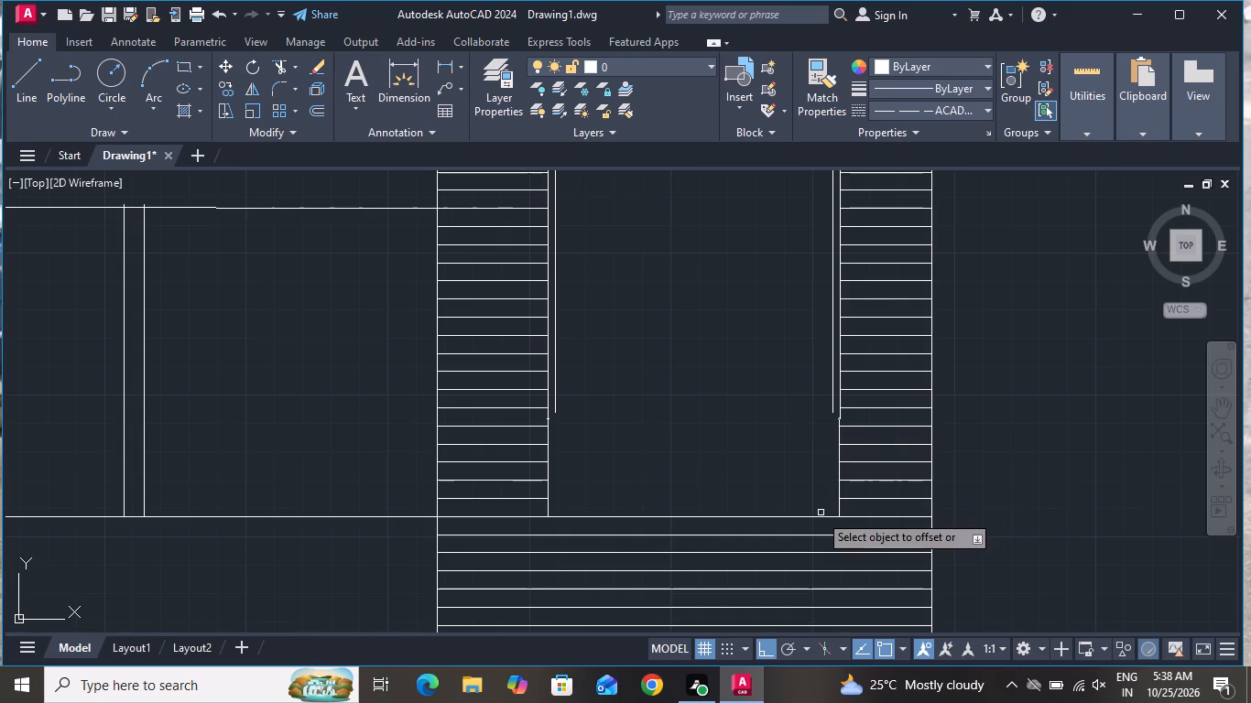
left_click(814, 518)
left_click(813, 488)
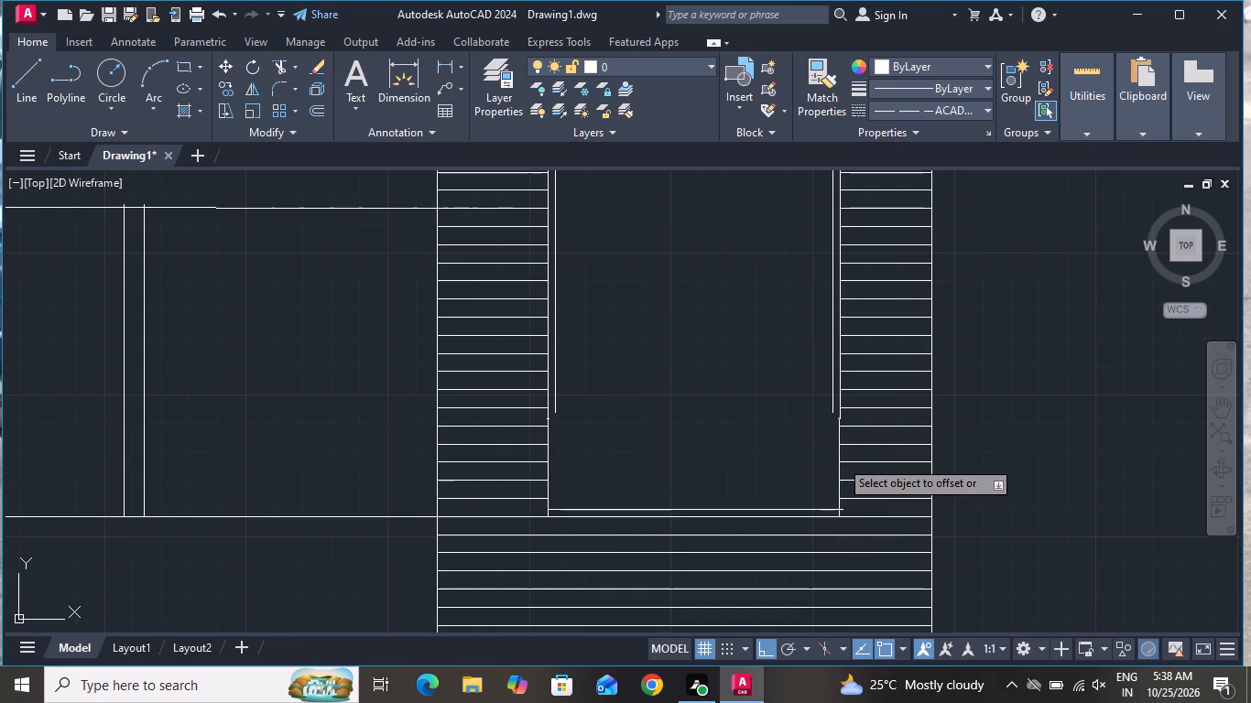
left_click(840, 460)
left_click(825, 470)
left_click(544, 472)
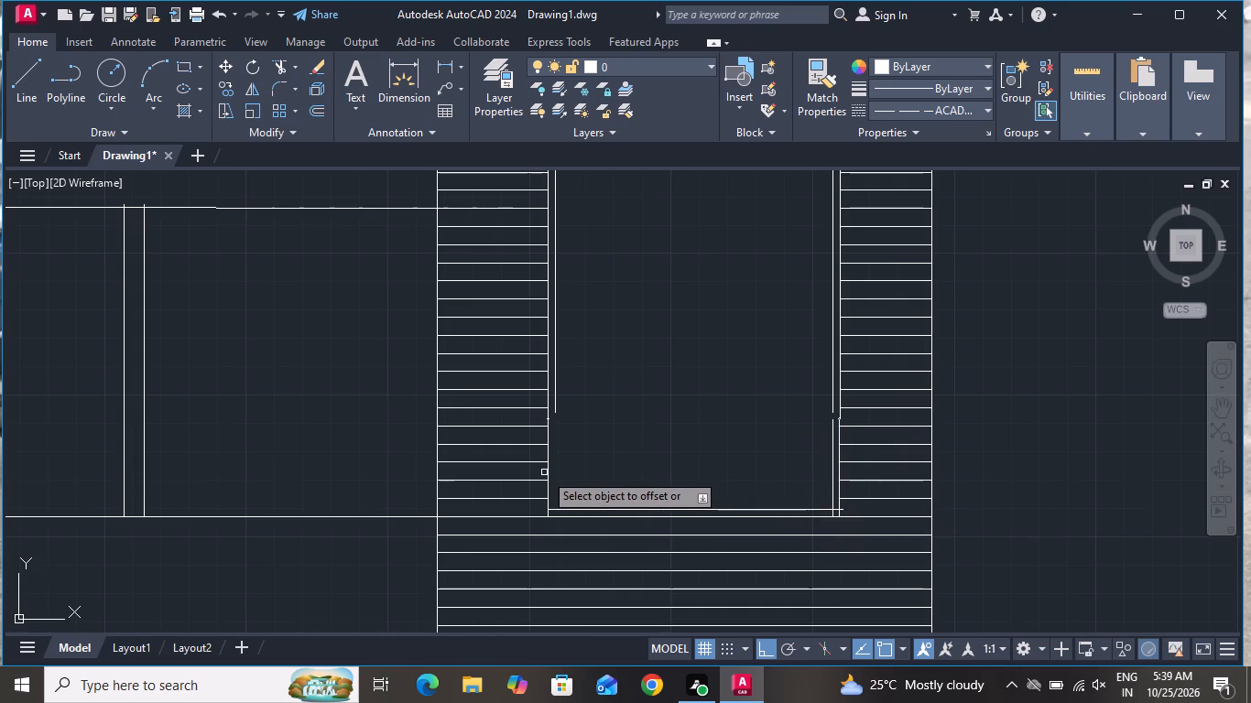
left_click(547, 471)
left_click(560, 462)
right_click(573, 457)
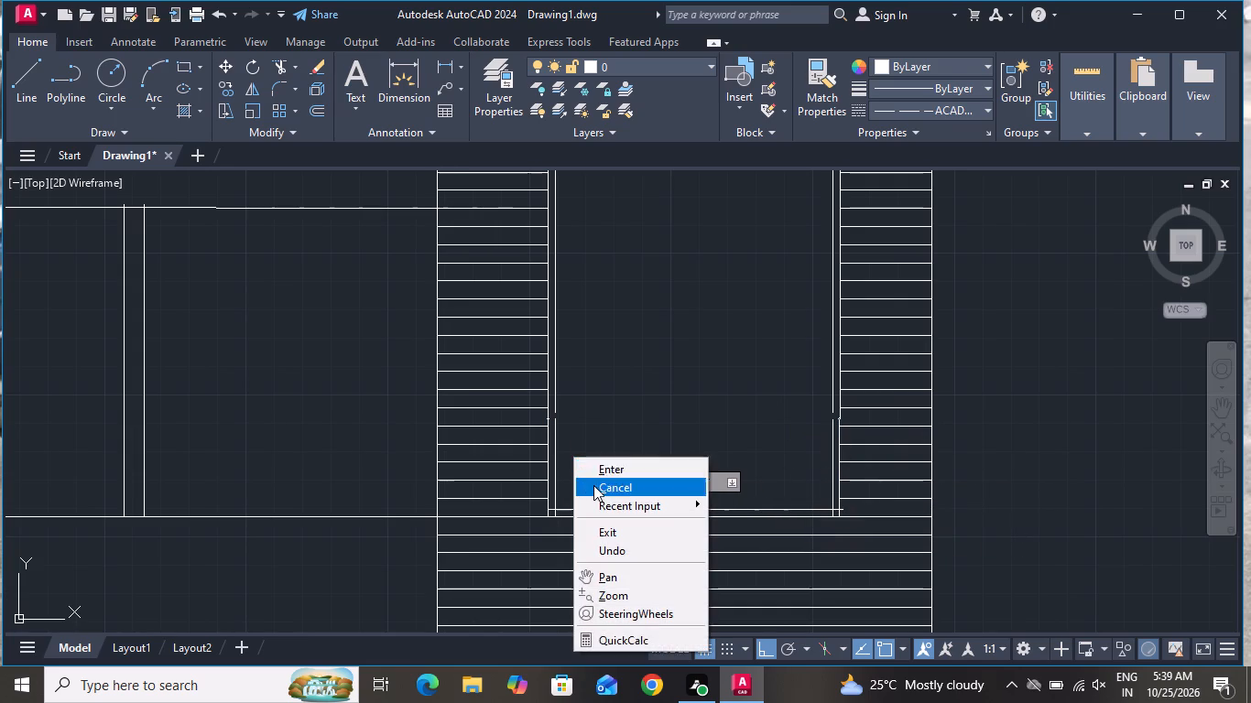
left_click(593, 485)
Extend the two upper inner frame lines of the tower window down to close the gaps above the new lower frame.
type("ex")
key("space")
key("space")
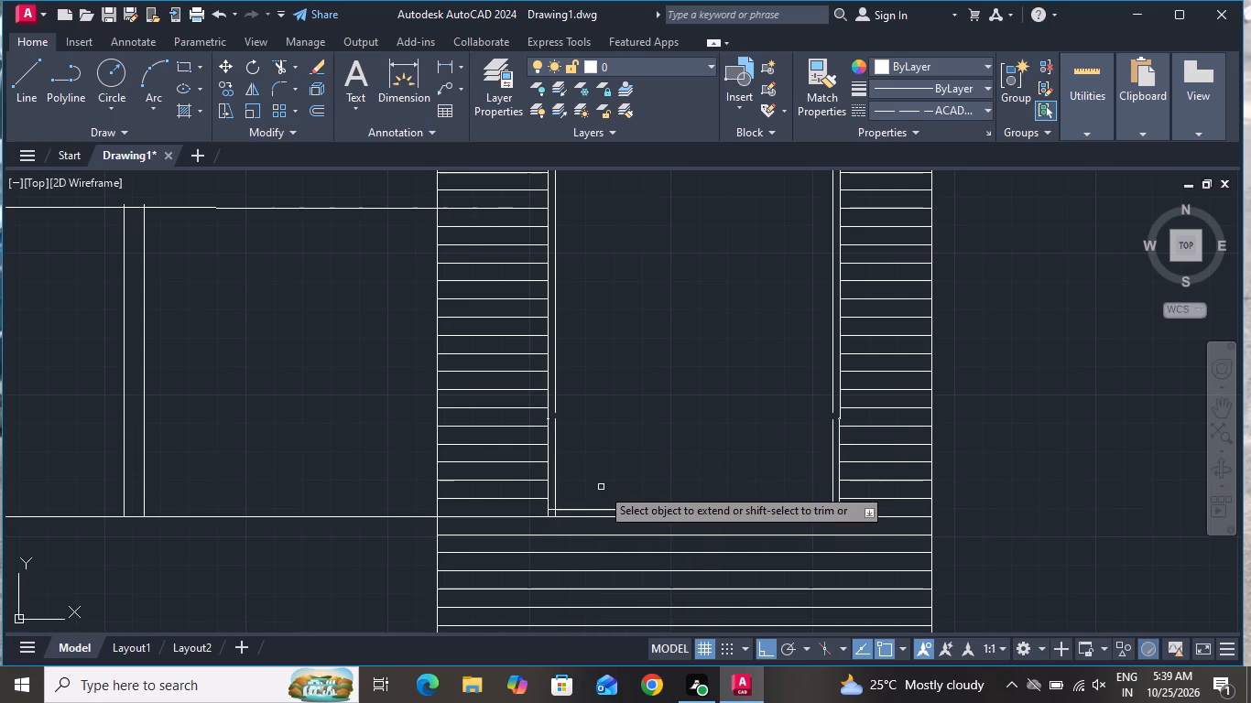
left_click(556, 410)
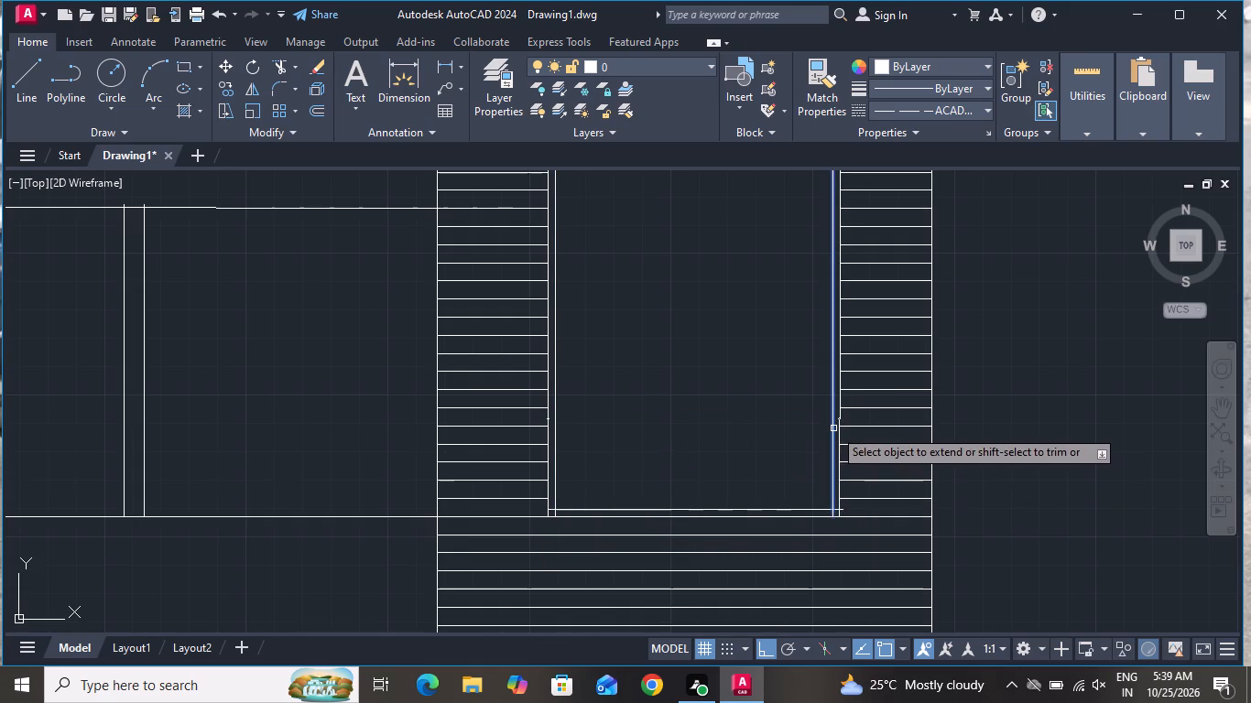
left_click(833, 428)
right_click(765, 445)
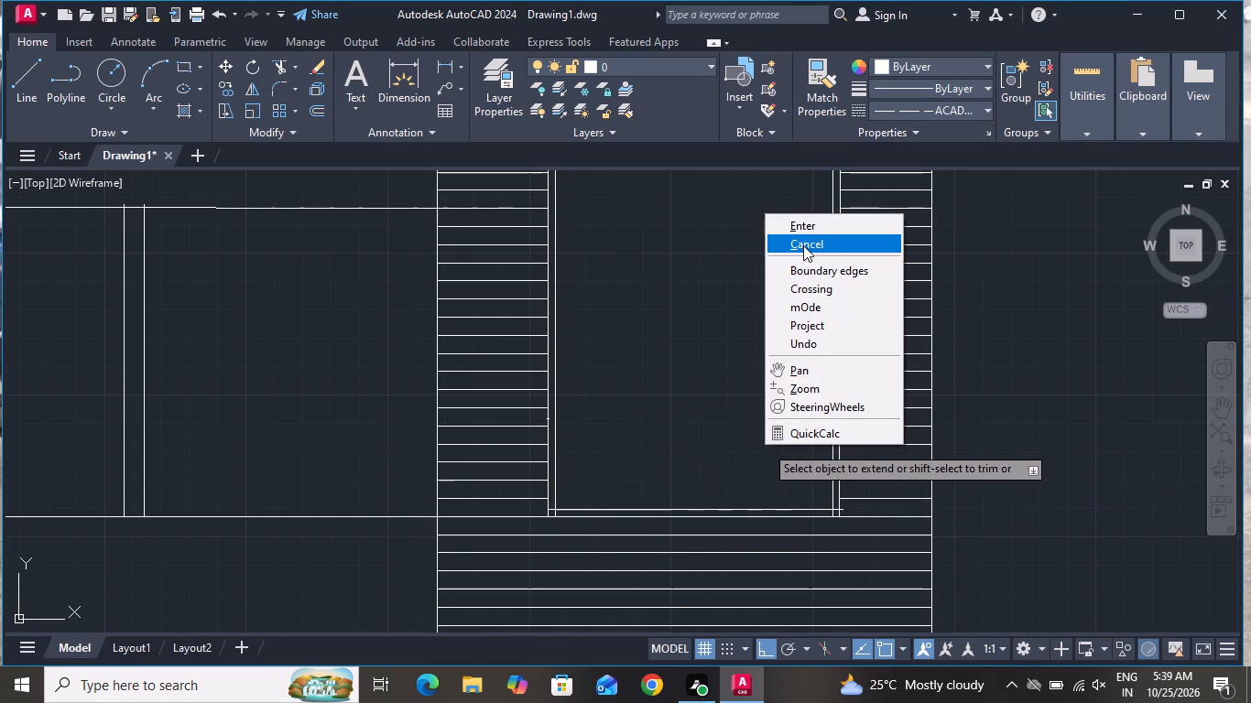
left_click(803, 245)
Trim the overlapping inner frame line ends at the tower window's lower-right corner.
left_click(281, 62)
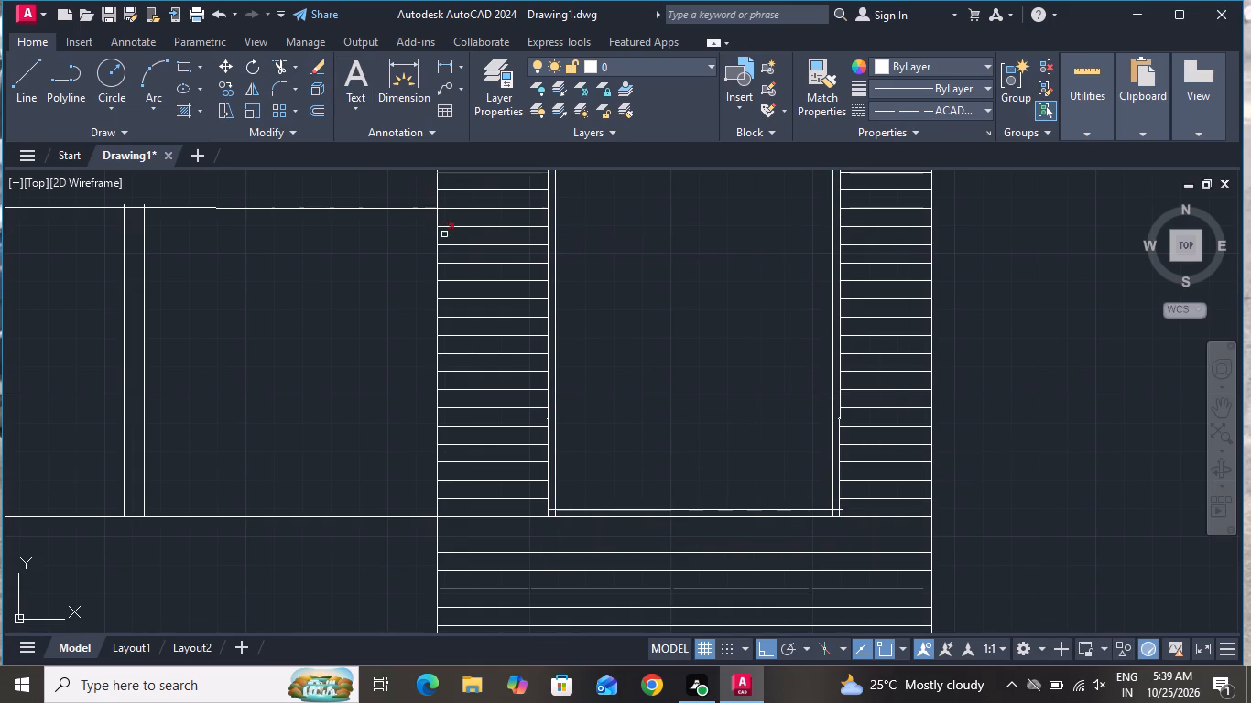
scroll(843, 544, "up", 3)
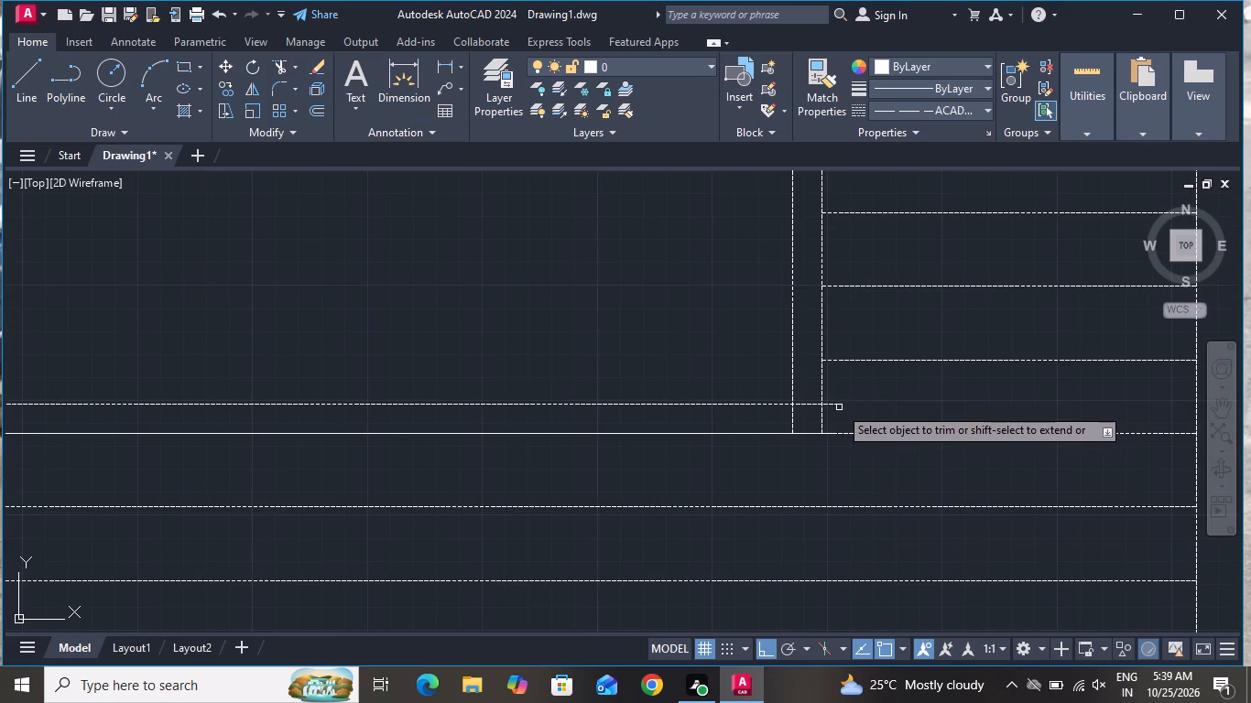
left_click(839, 405)
left_click(832, 407)
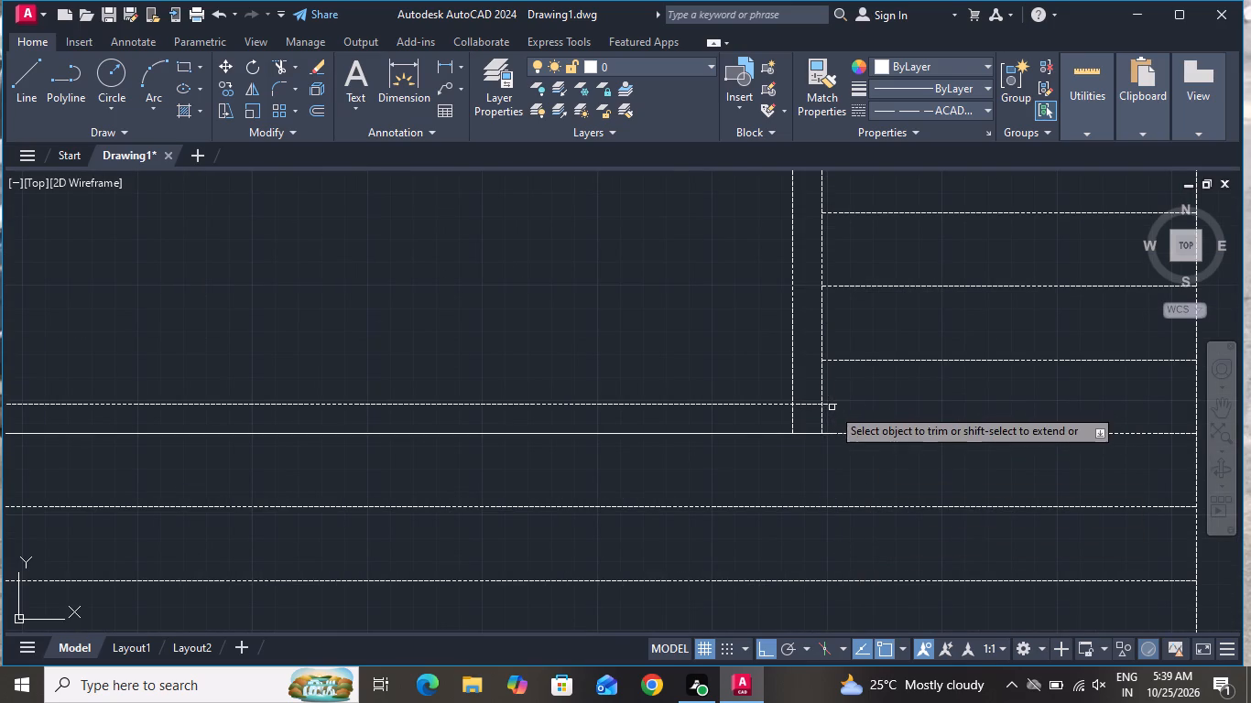
left_click(830, 406)
left_click(810, 406)
left_click(805, 388)
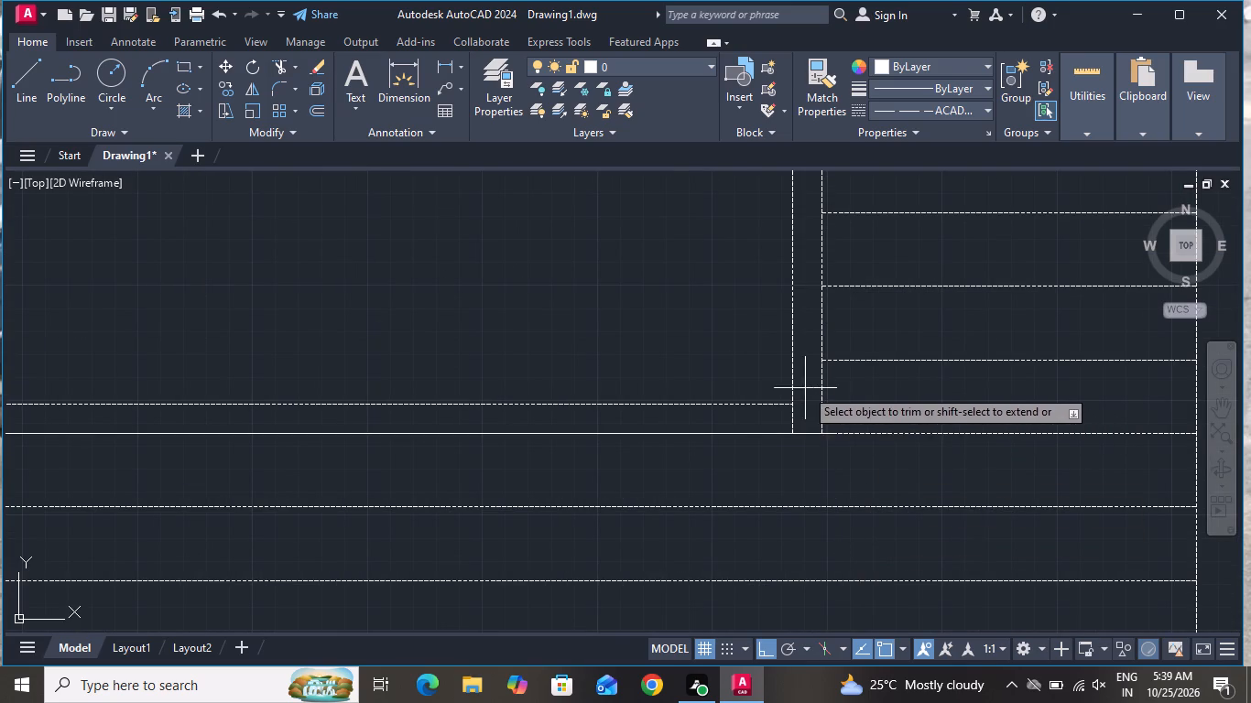
double_click(800, 416)
left_click(781, 422)
left_click(802, 413)
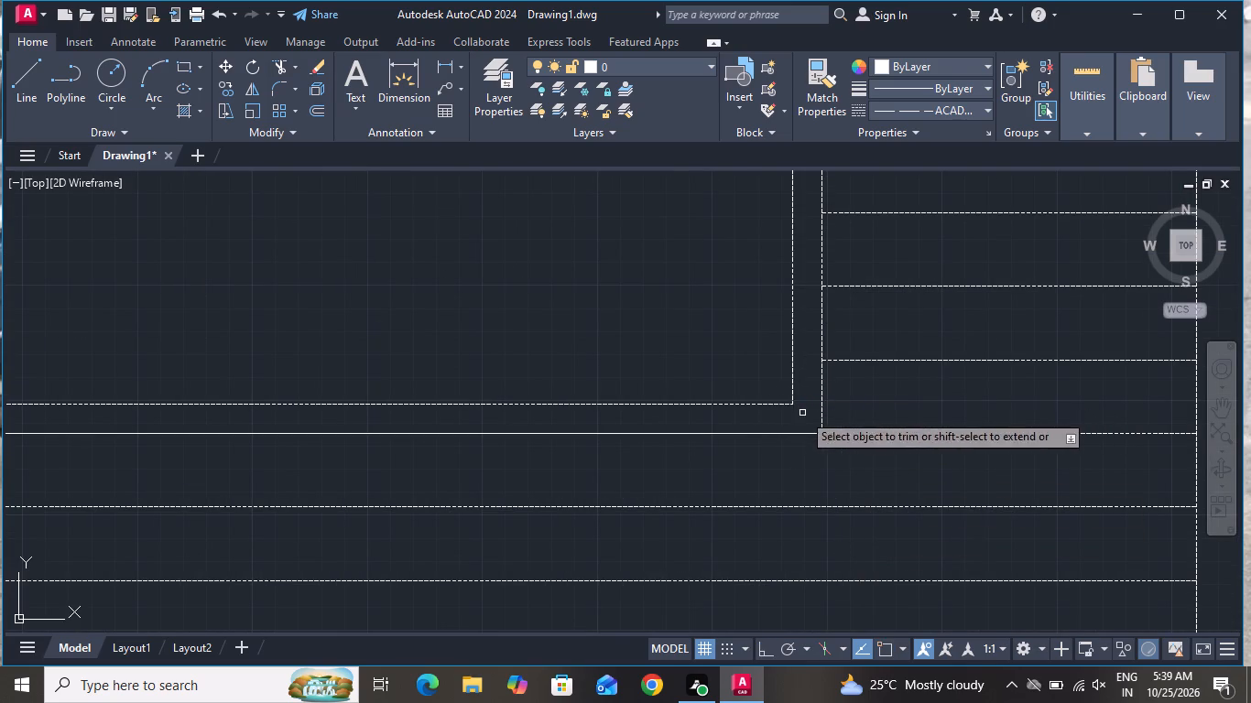
Trim the overlapping inner frame line ends at the tower window's lower-left corner.
scroll(844, 444, "down", 4)
scroll(636, 428, "up", 3)
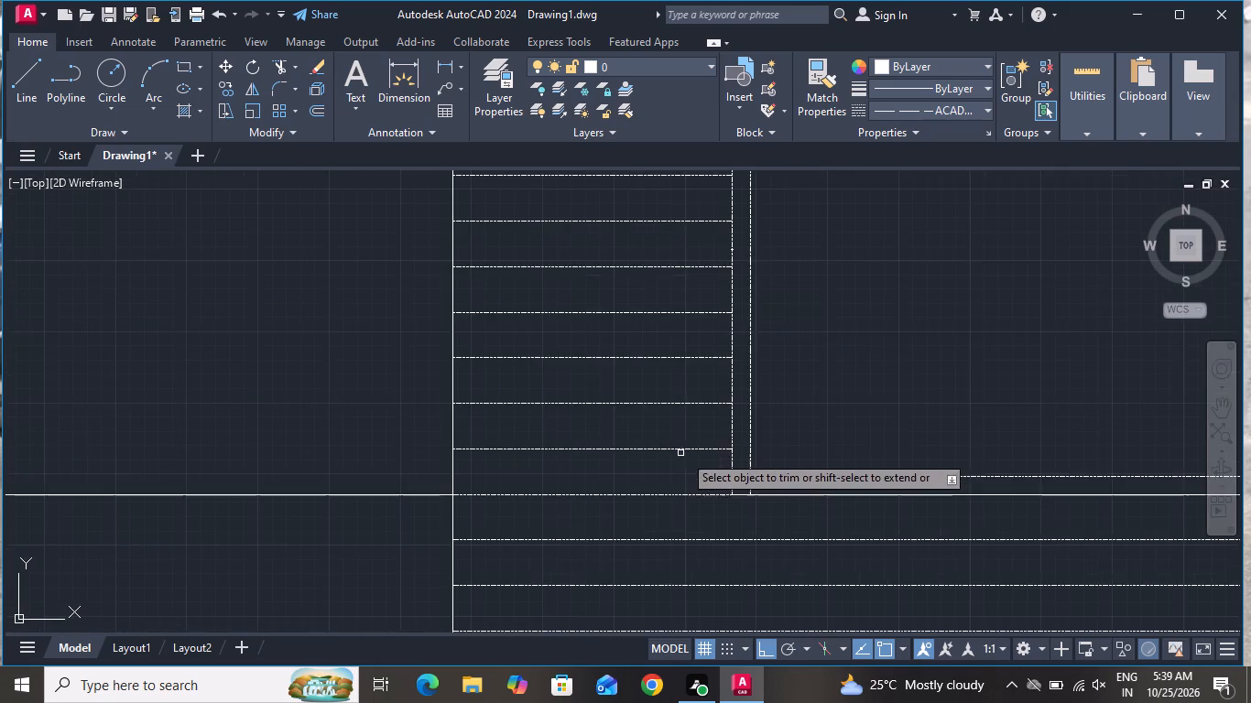
scroll(739, 471, "up", 4)
left_click(746, 498)
left_click(745, 470)
left_click(756, 535)
left_click(879, 525)
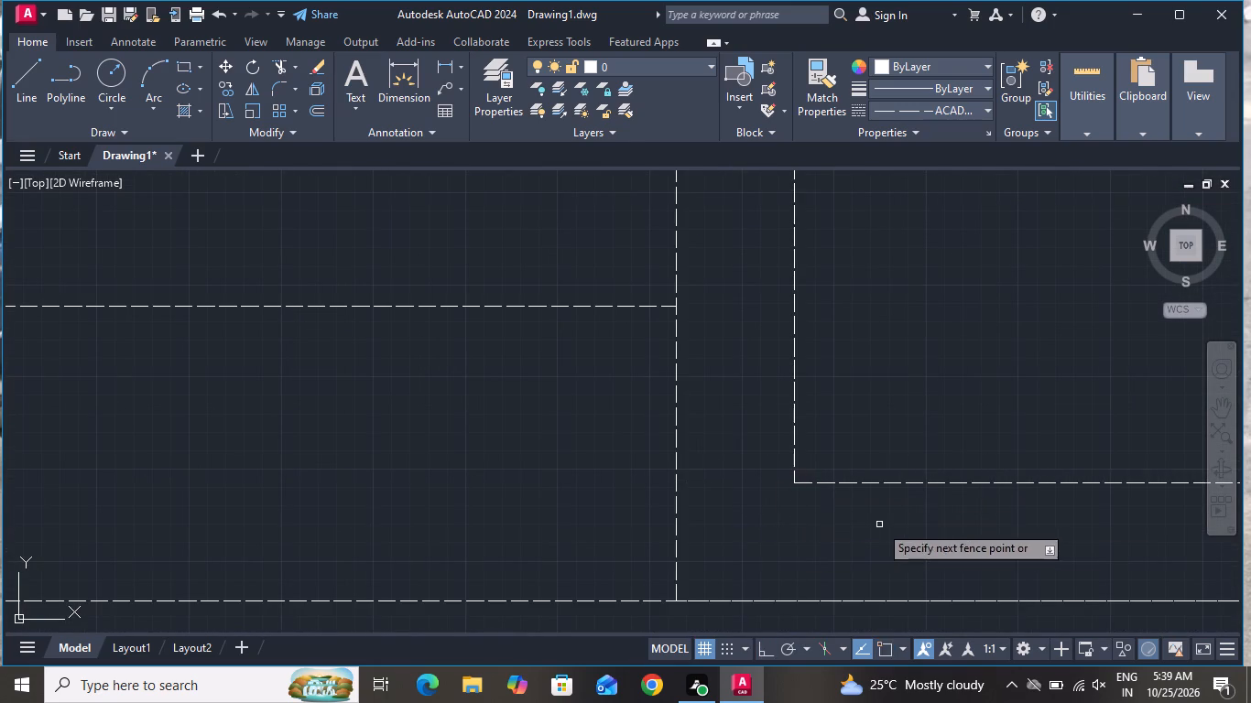
scroll(857, 547, "down", 8)
right_click(867, 419)
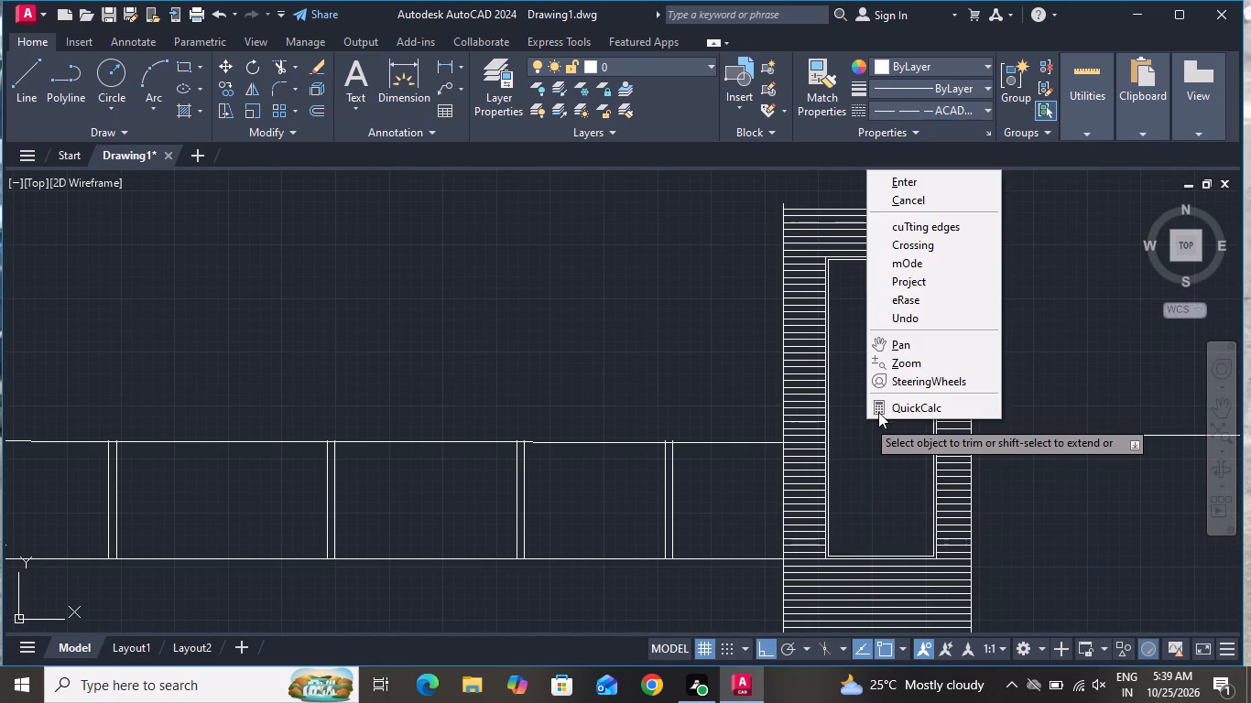
left_click(909, 202)
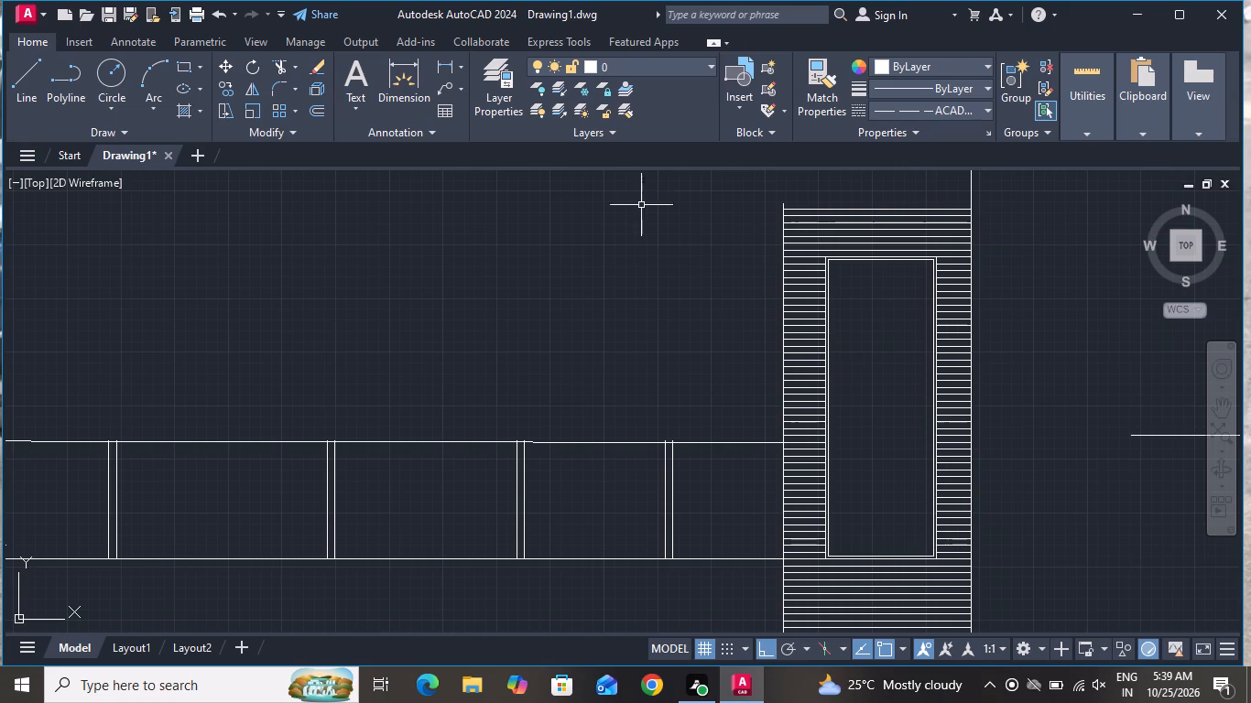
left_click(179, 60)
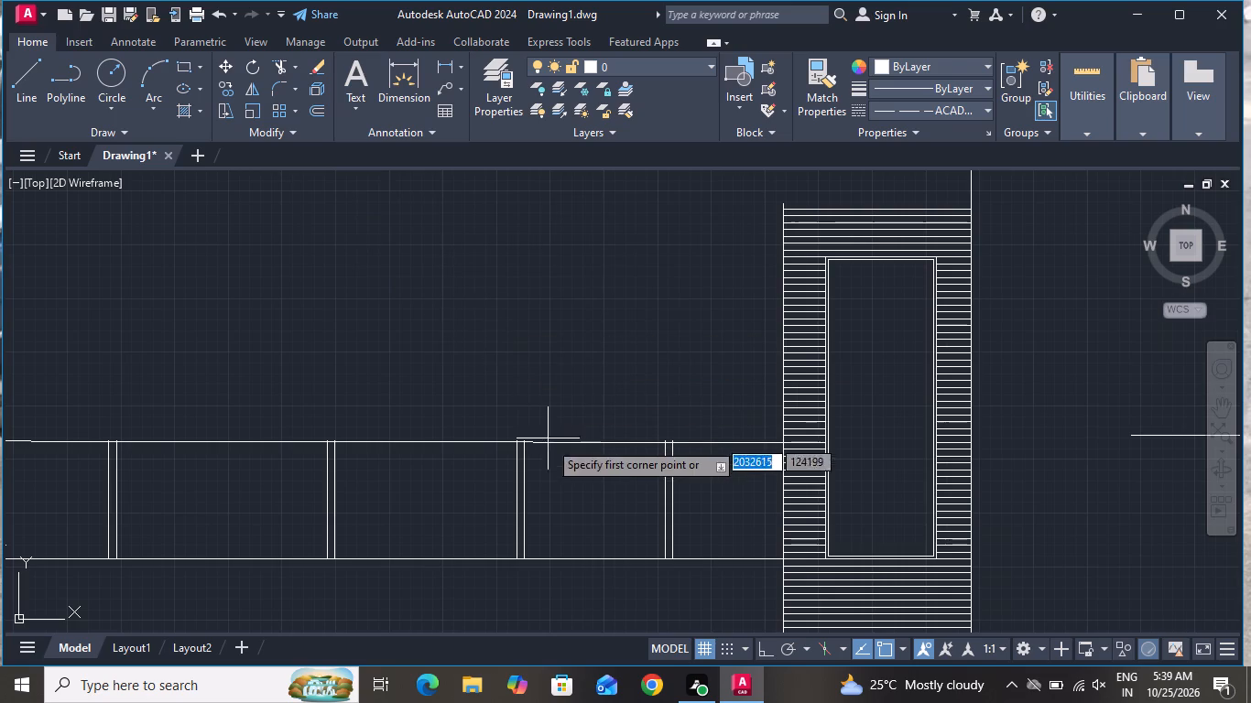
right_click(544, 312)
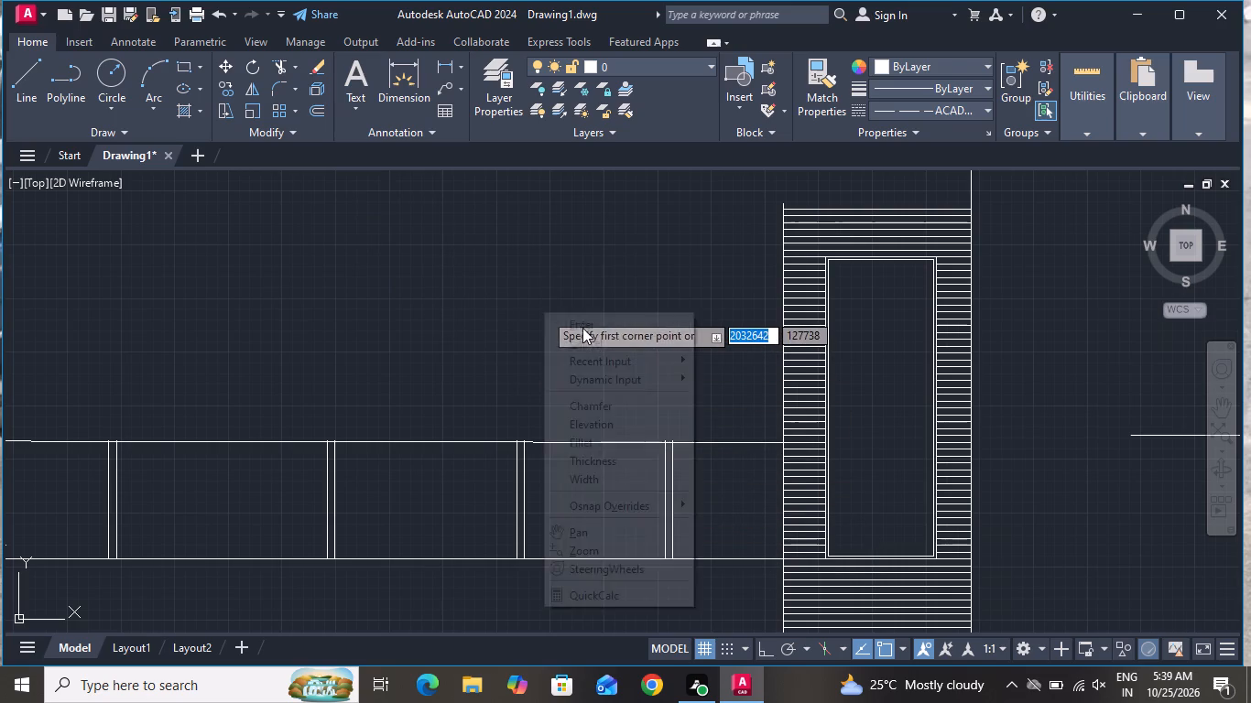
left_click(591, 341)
Delete the two pairs of vertical railing post lines nearest the tower.
left_click(691, 487)
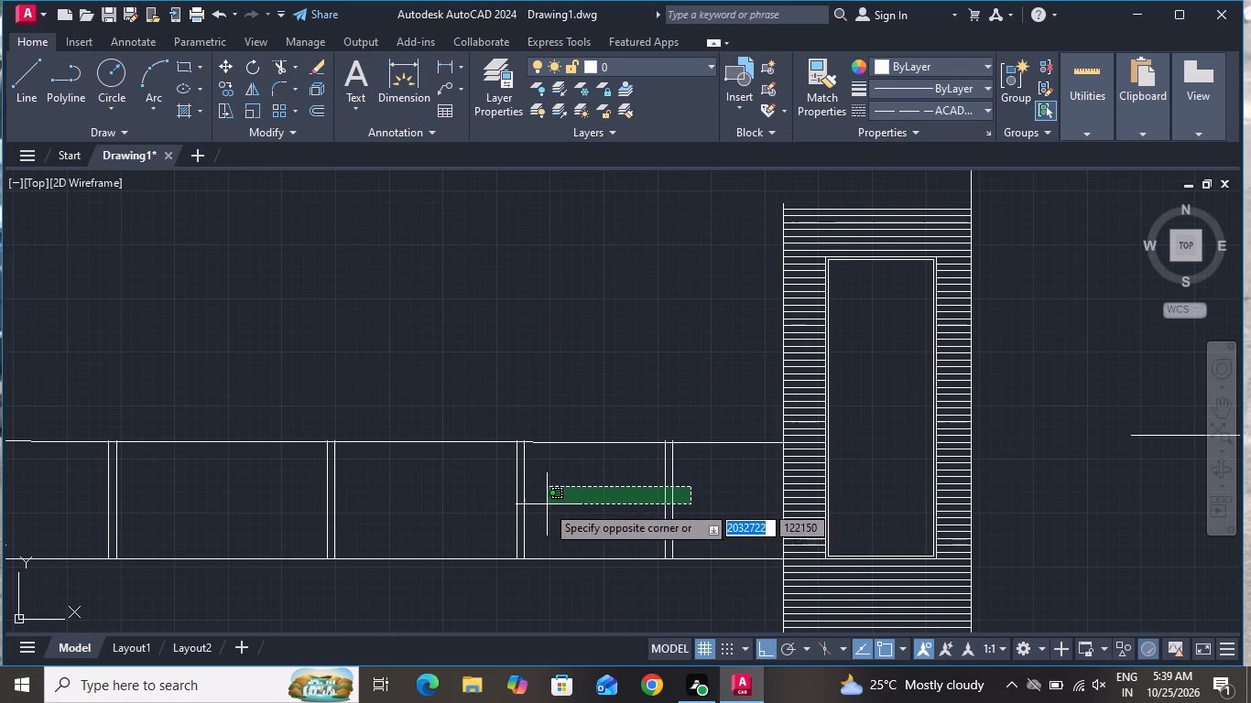
left_click(499, 497)
key("Delete")
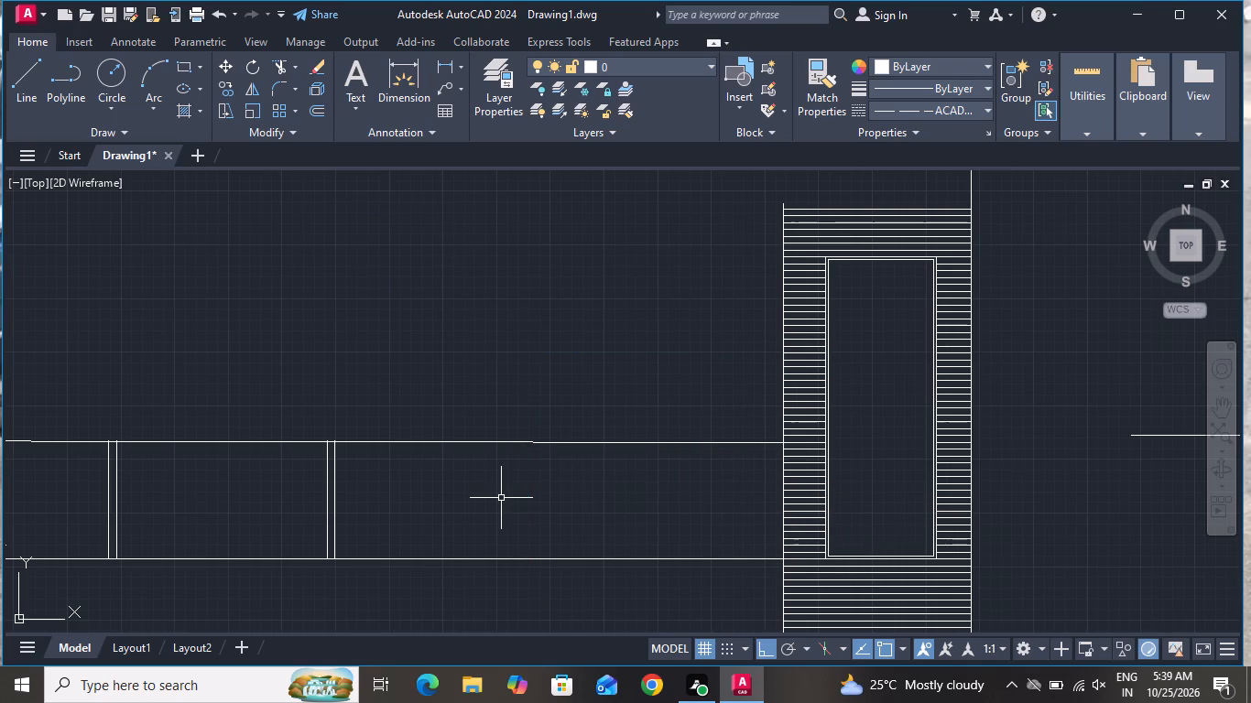
Draw a rectangle about 4100 wide and 8700 high standing on the upper floor line between the remaining railing posts and the tower.
left_click(183, 70)
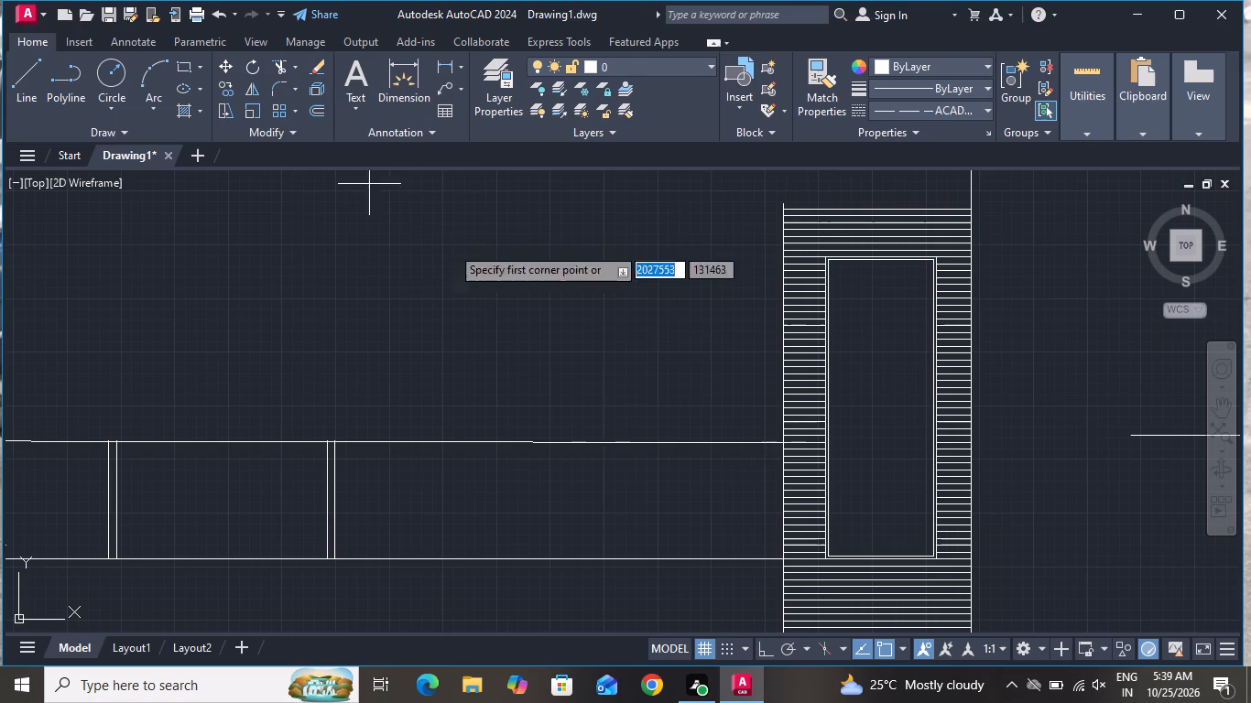
left_click(691, 559)
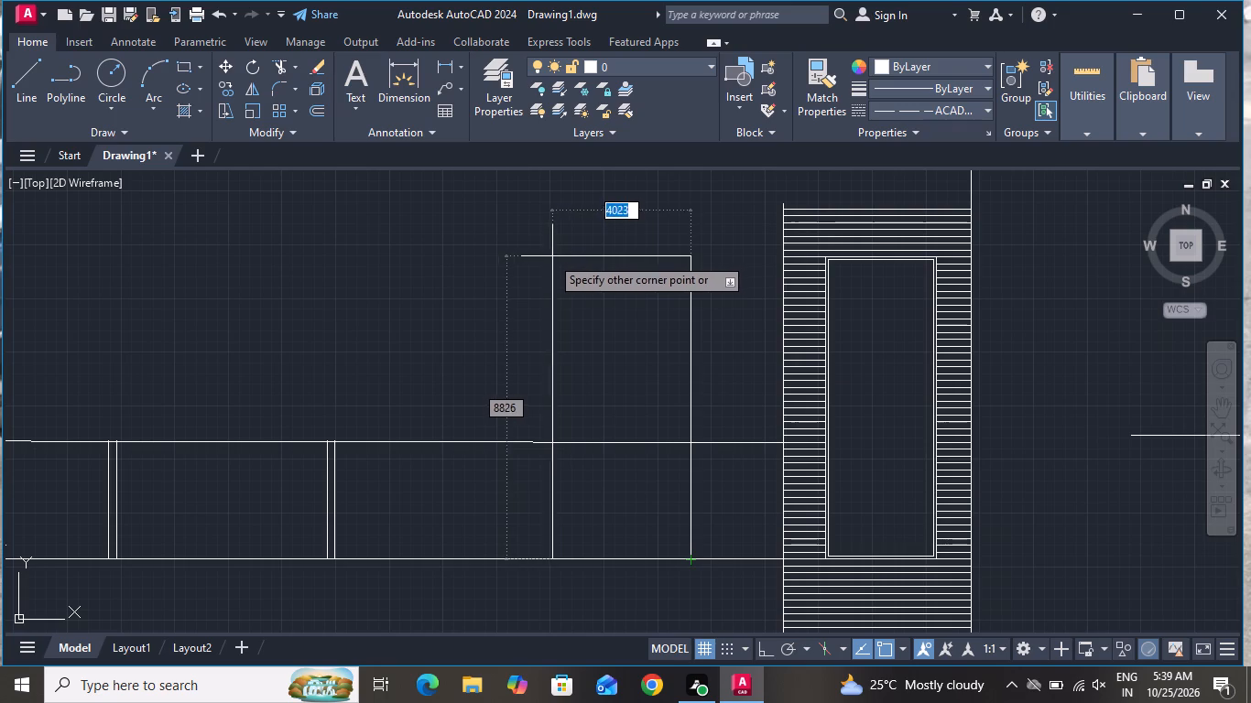
left_click(549, 259)
Offset the new upper-floor rectangle inward by 80 to form its frame.
type("o")
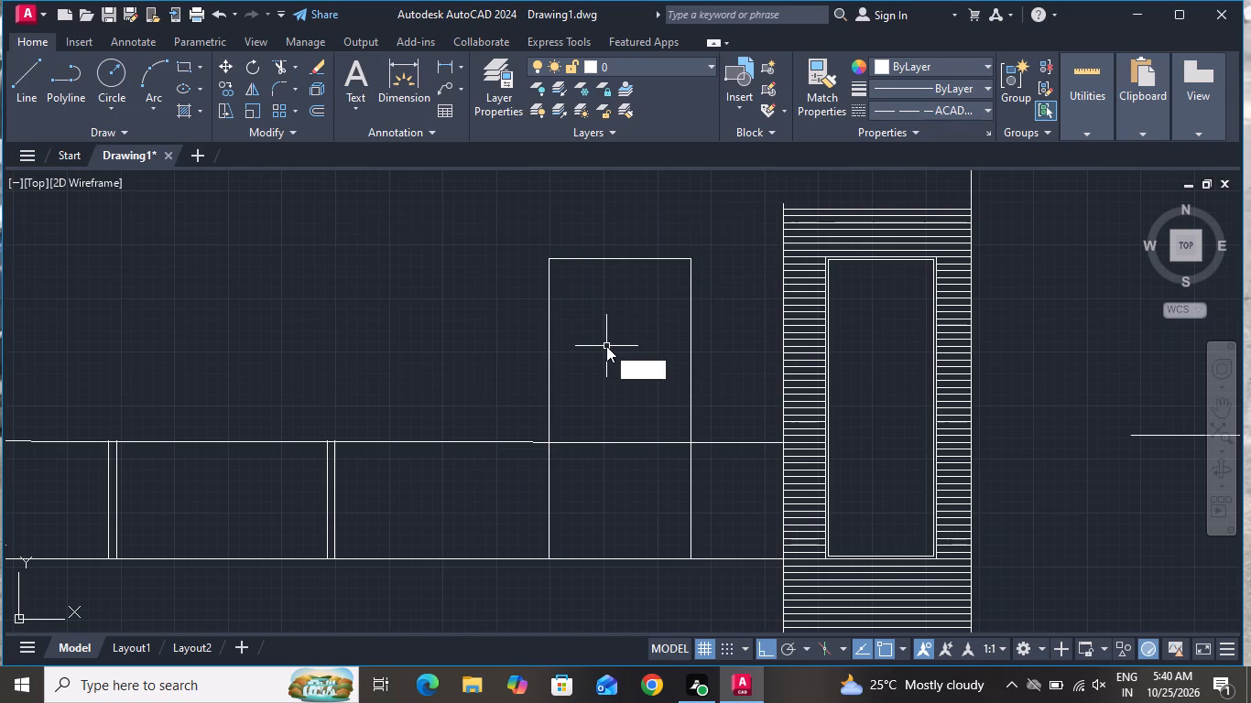
key("space")
key("8")
key("0")
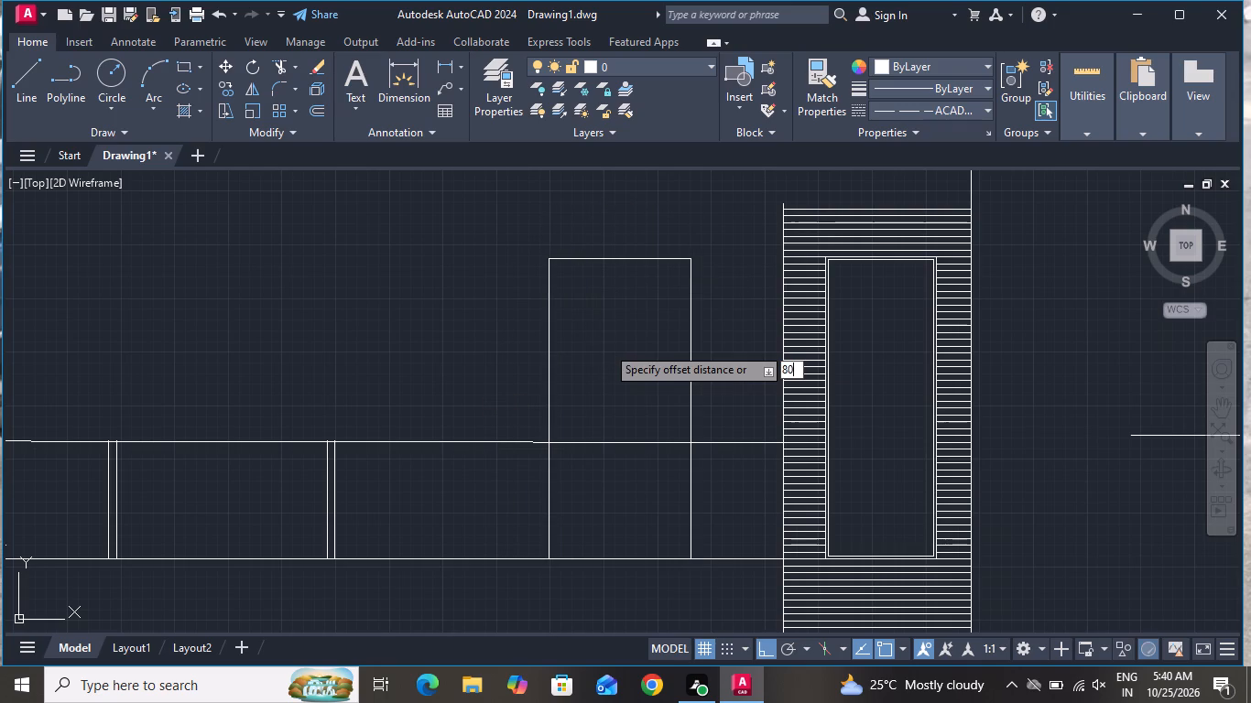
key("space")
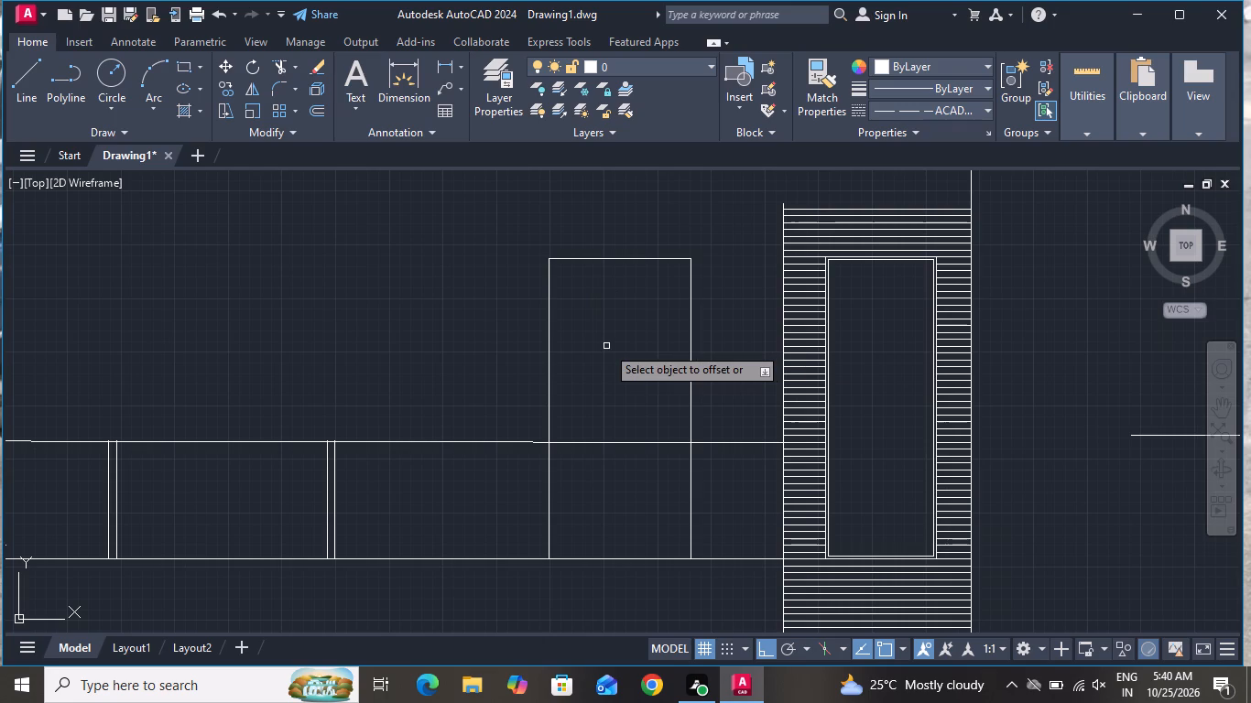
left_click(618, 258)
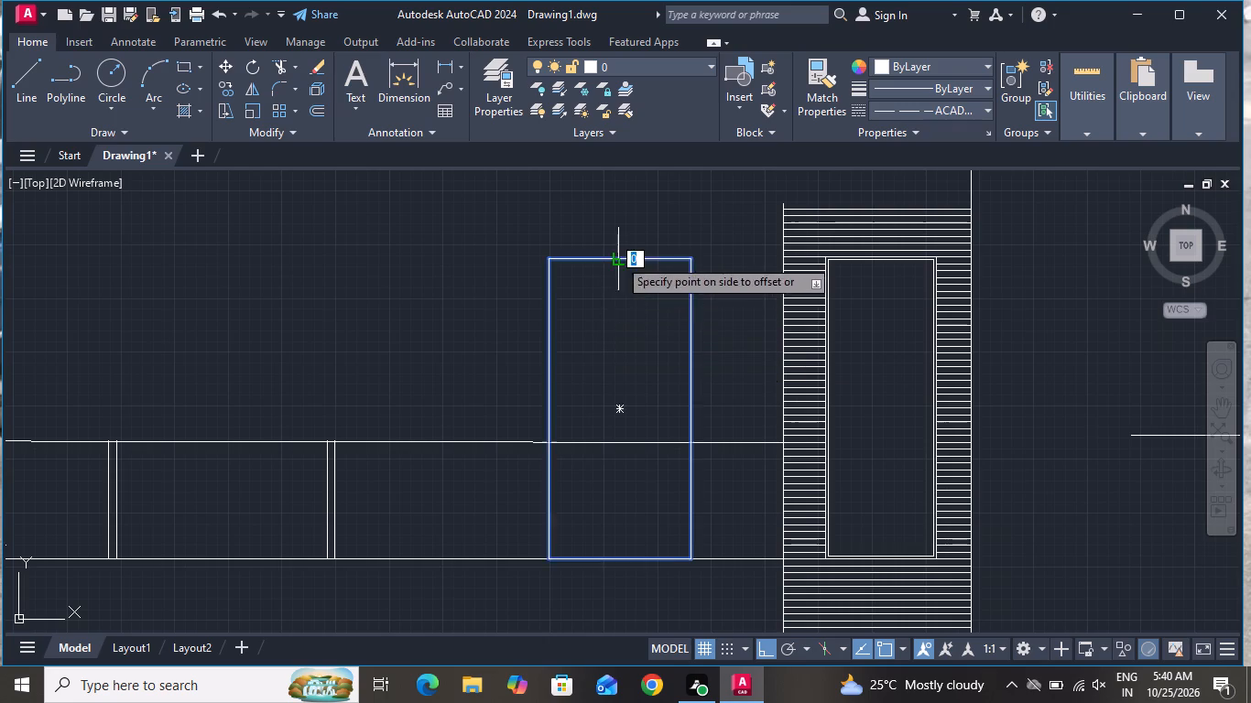
left_click(615, 285)
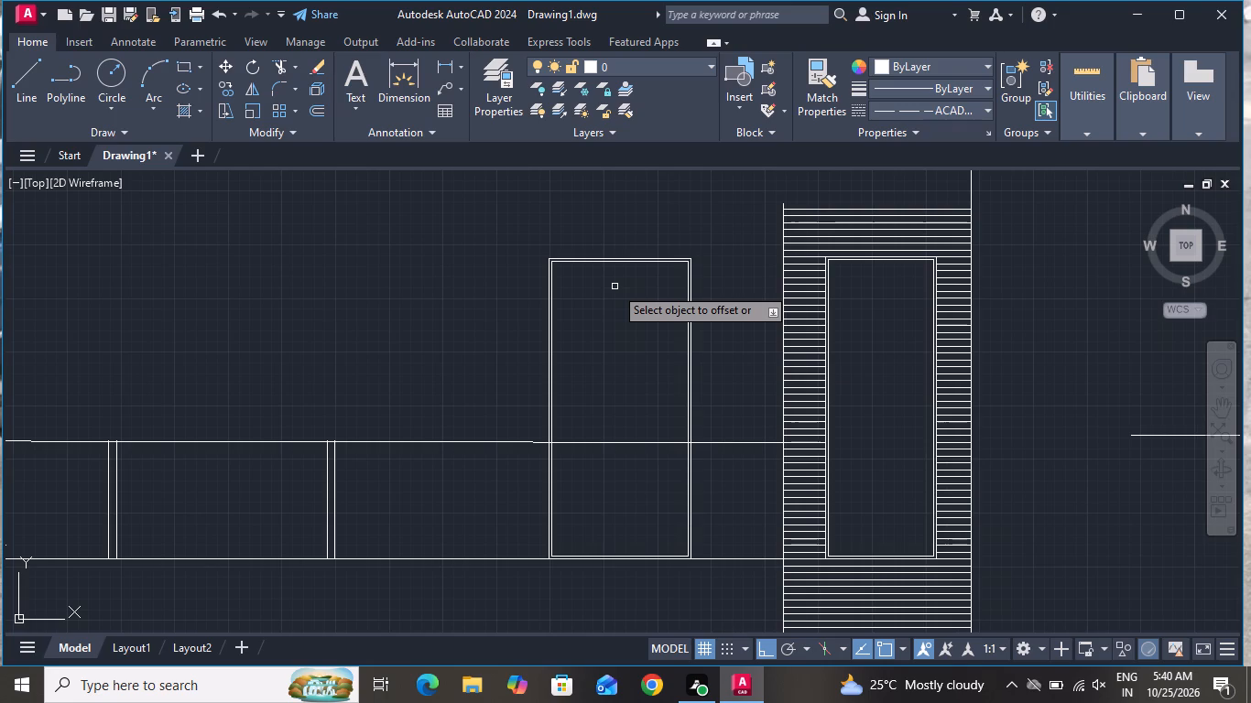
scroll(606, 307, "down", 1)
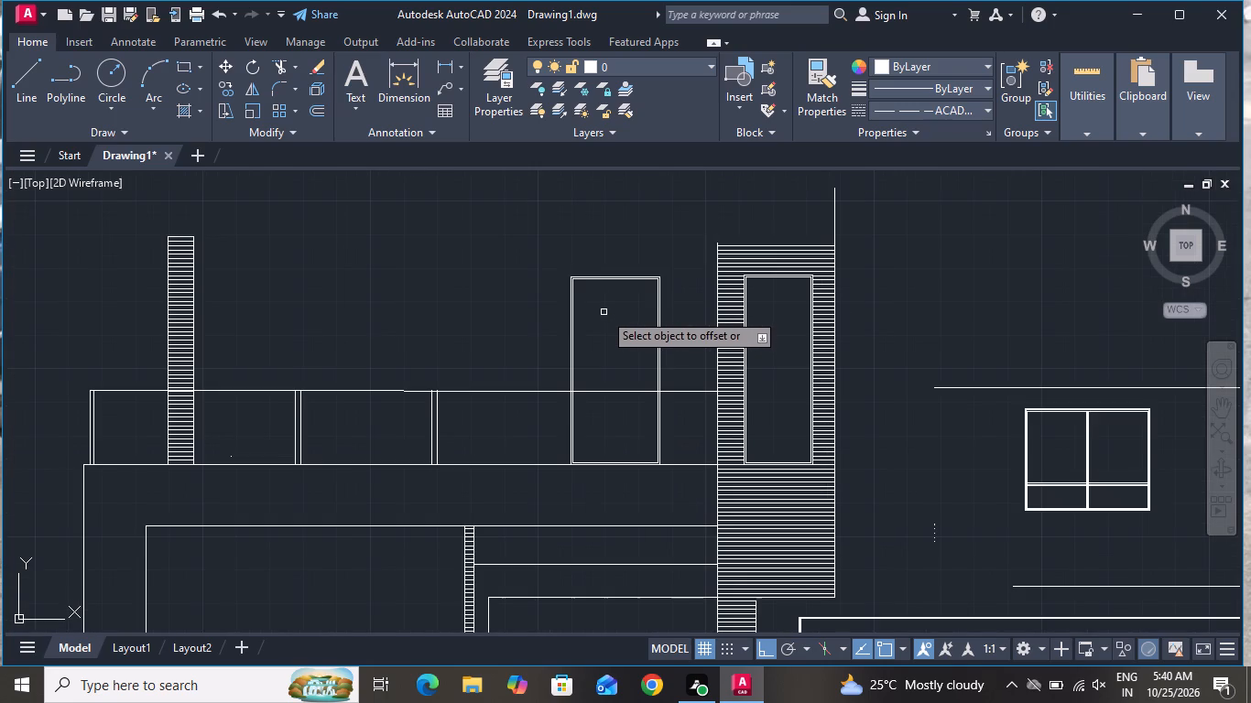
right_click(604, 314)
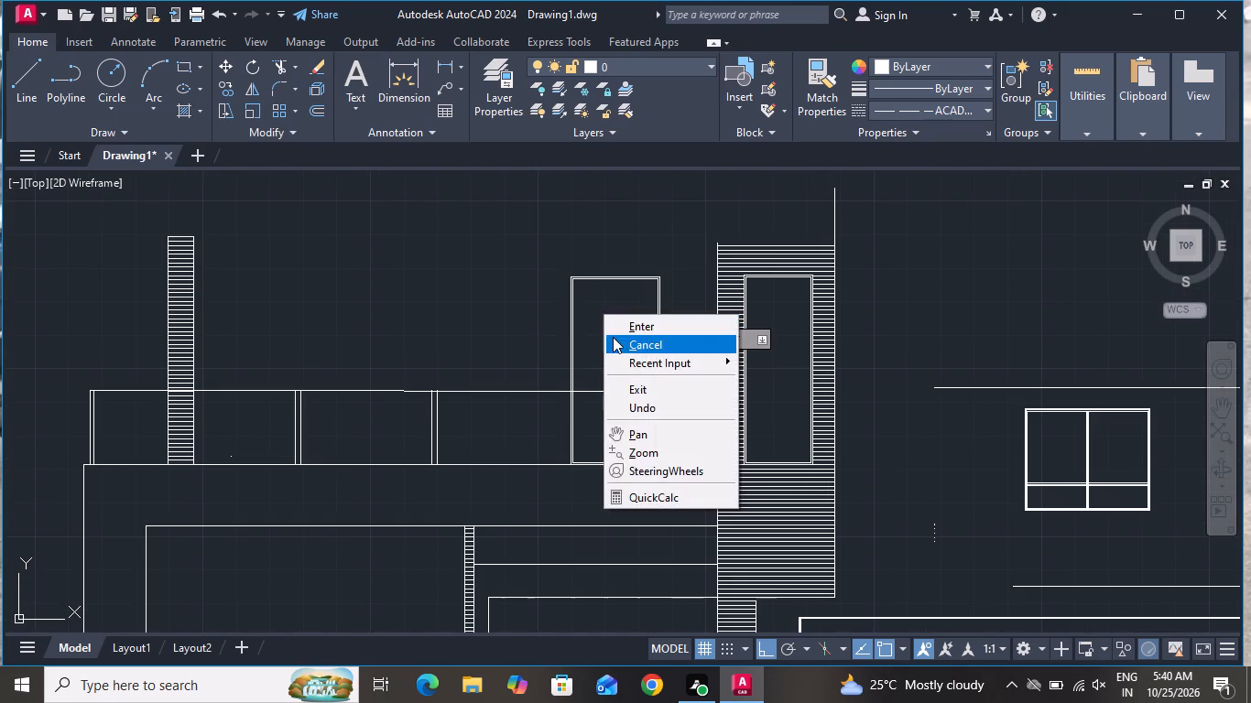
left_click(613, 337)
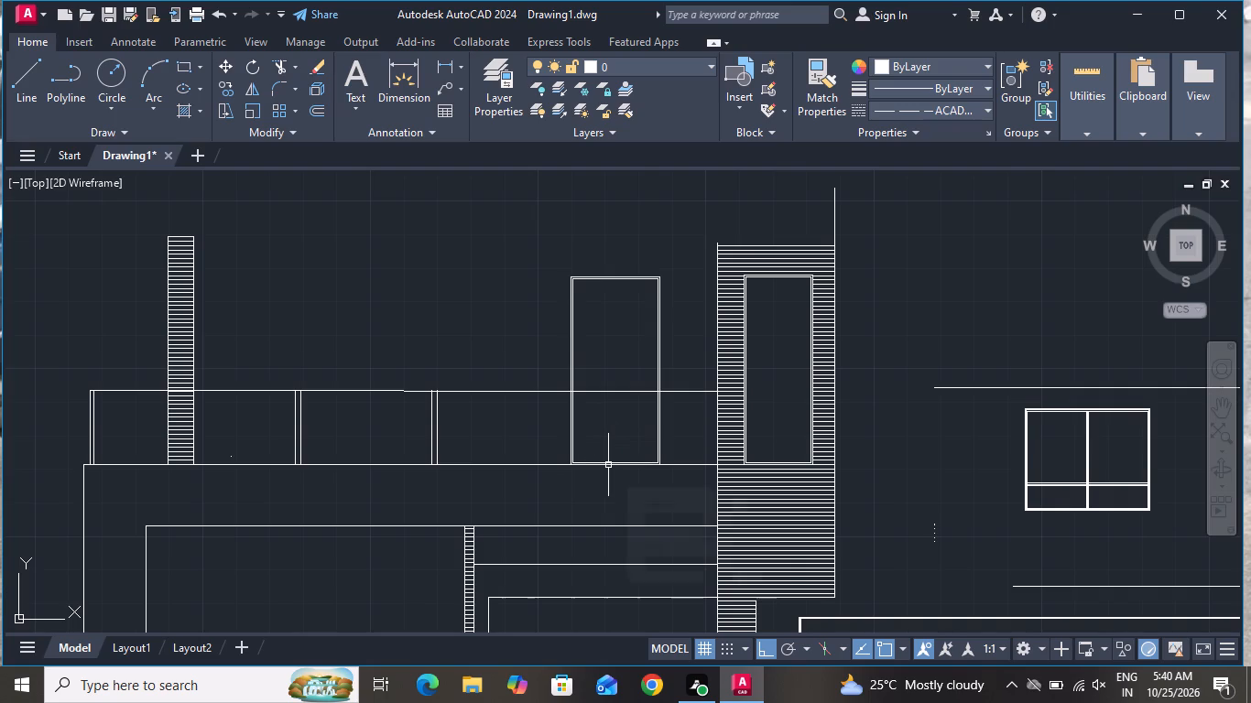
Offset the outer rectangle of the upper-floor opening beside the tower outward by 100.
type("o")
key("space")
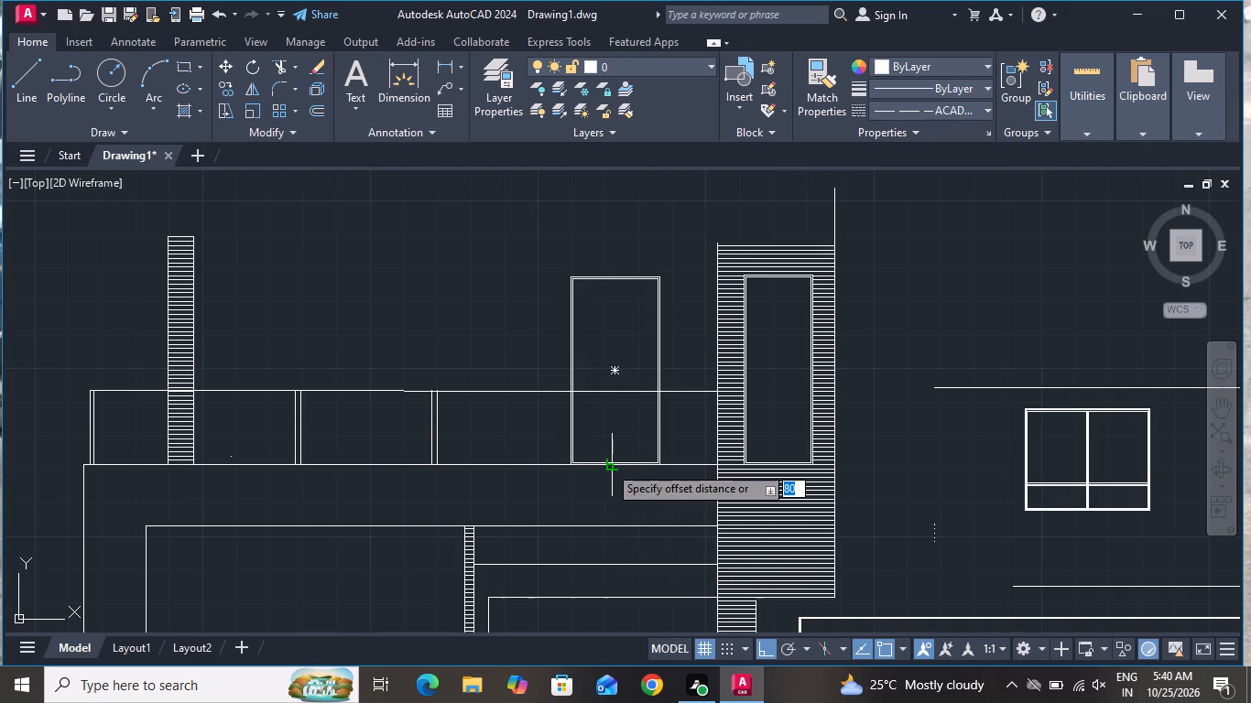
type("100")
key("space")
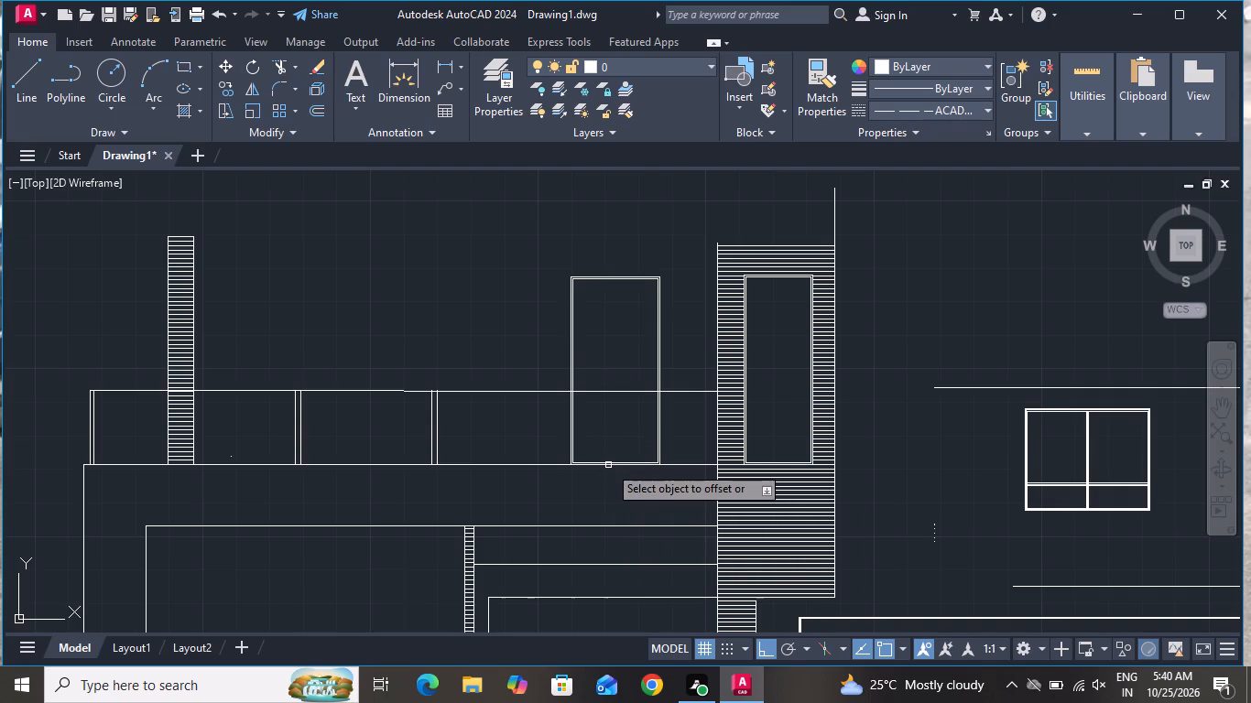
scroll(516, 351, "up", 2)
scroll(538, 176, "down", 3)
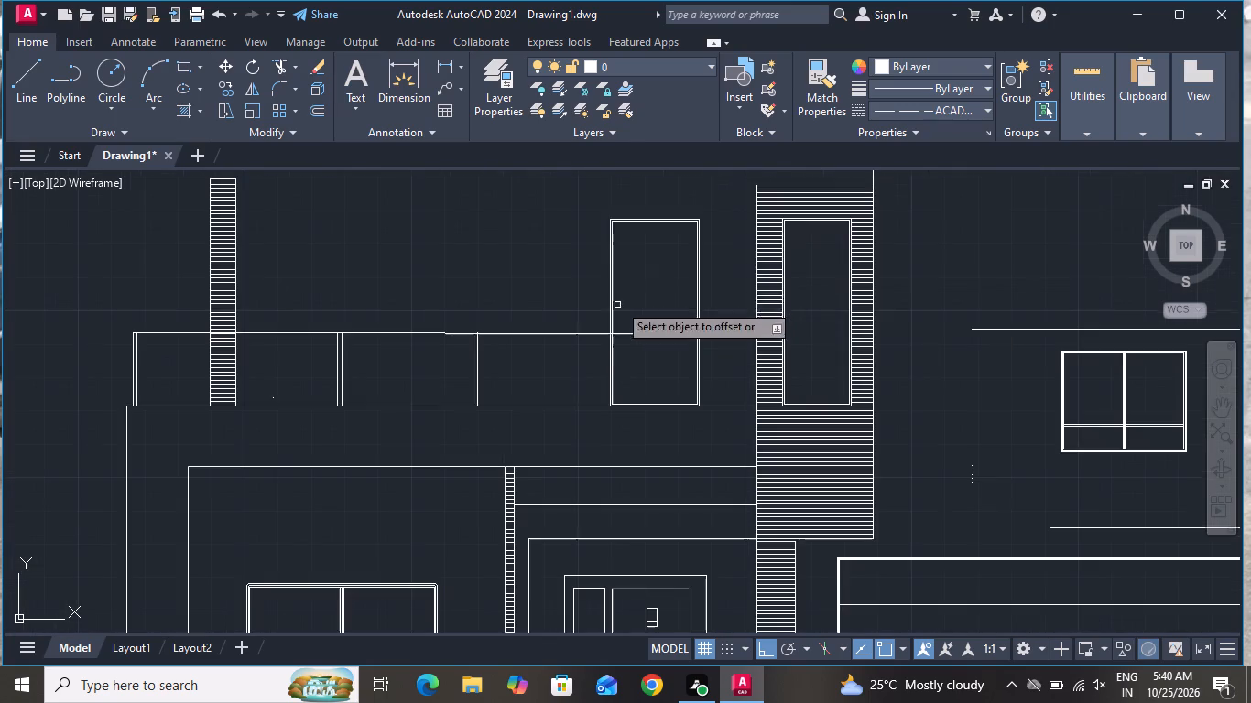
scroll(637, 213, "up", 3)
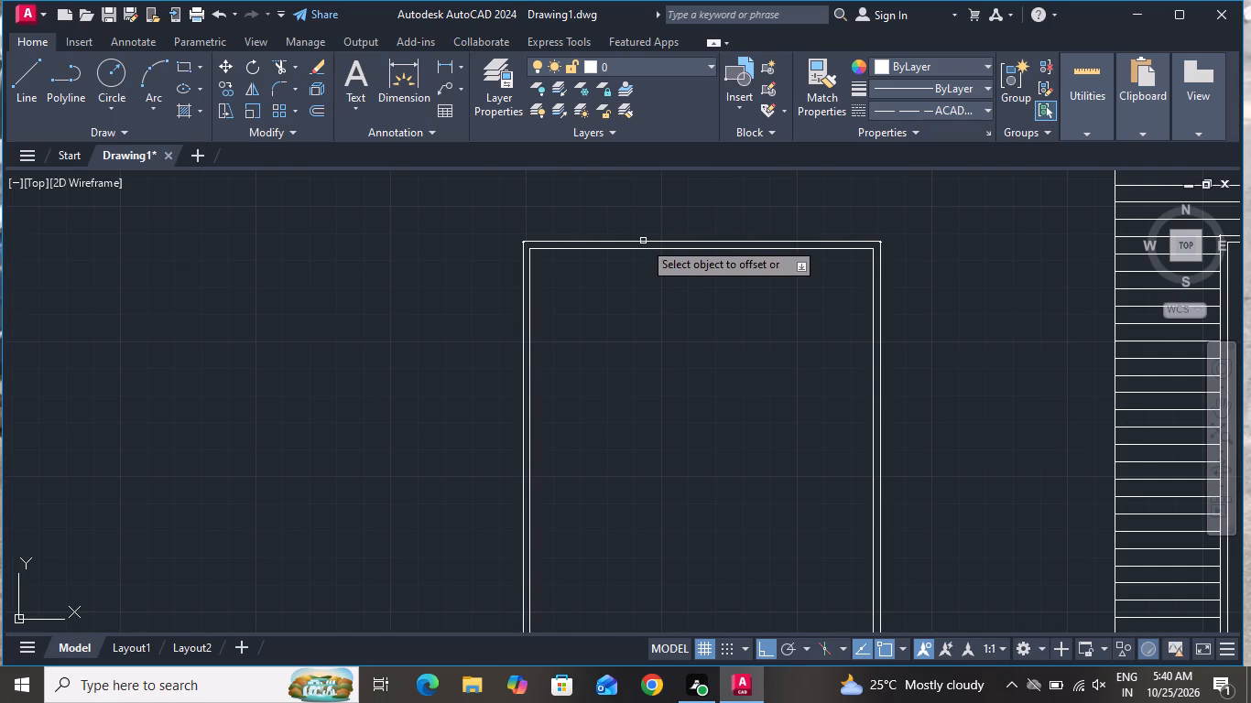
left_click(643, 242)
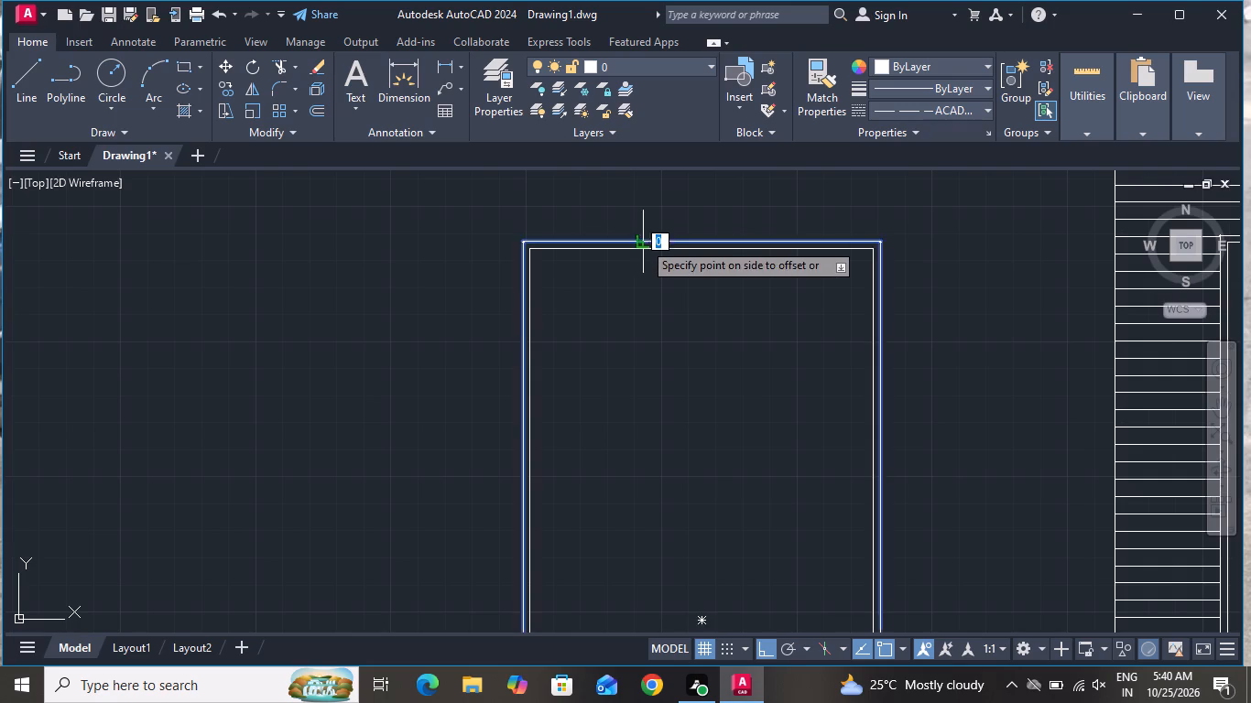
left_click(643, 233)
scroll(659, 300, "down", 1)
right_click(680, 330)
left_click(701, 355)
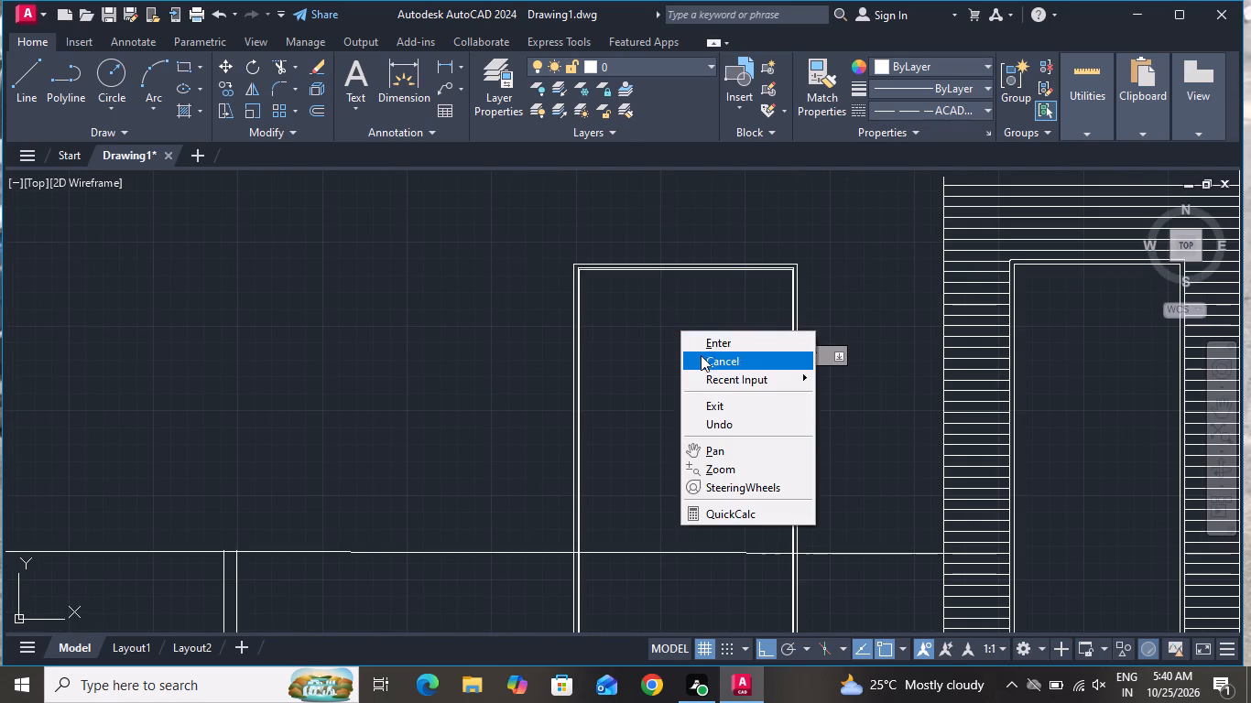
Draw a rectangle about 8150 wide and 8900 high on the upper floor line, between the hatched column and the narrow framed opening.
scroll(703, 351, "down", 5)
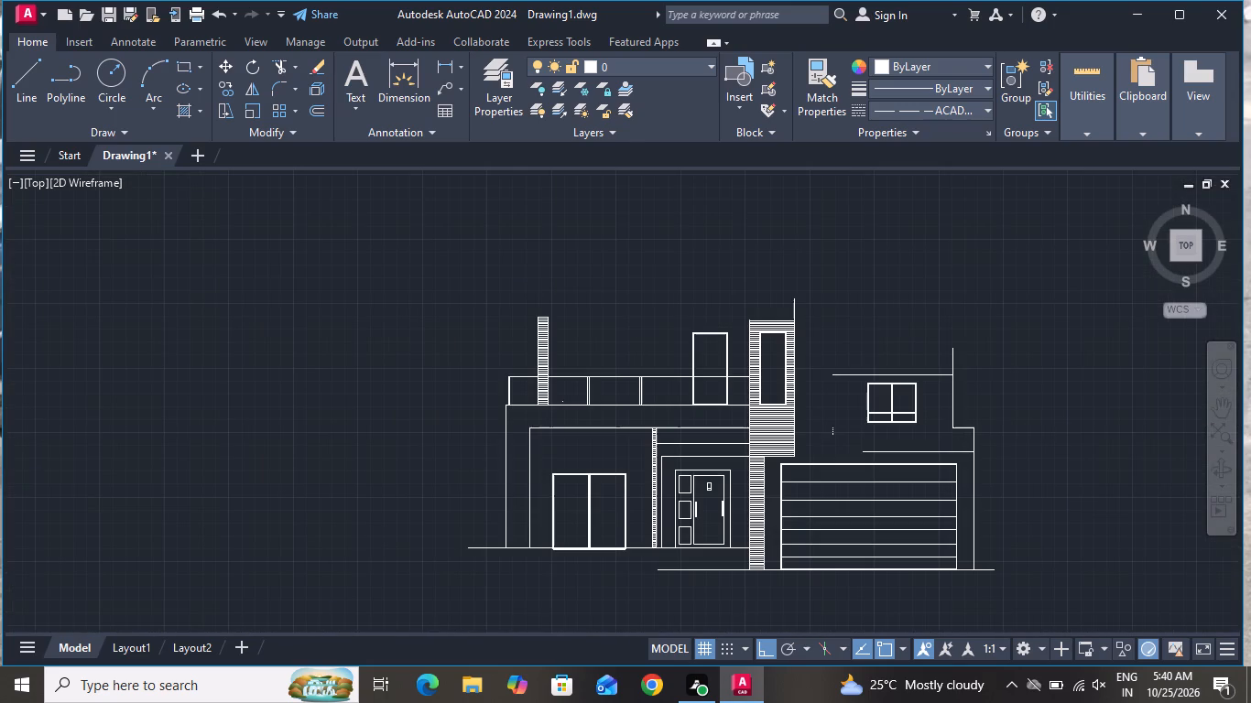
scroll(719, 342, "down", 2)
scroll(708, 351, "up", 4)
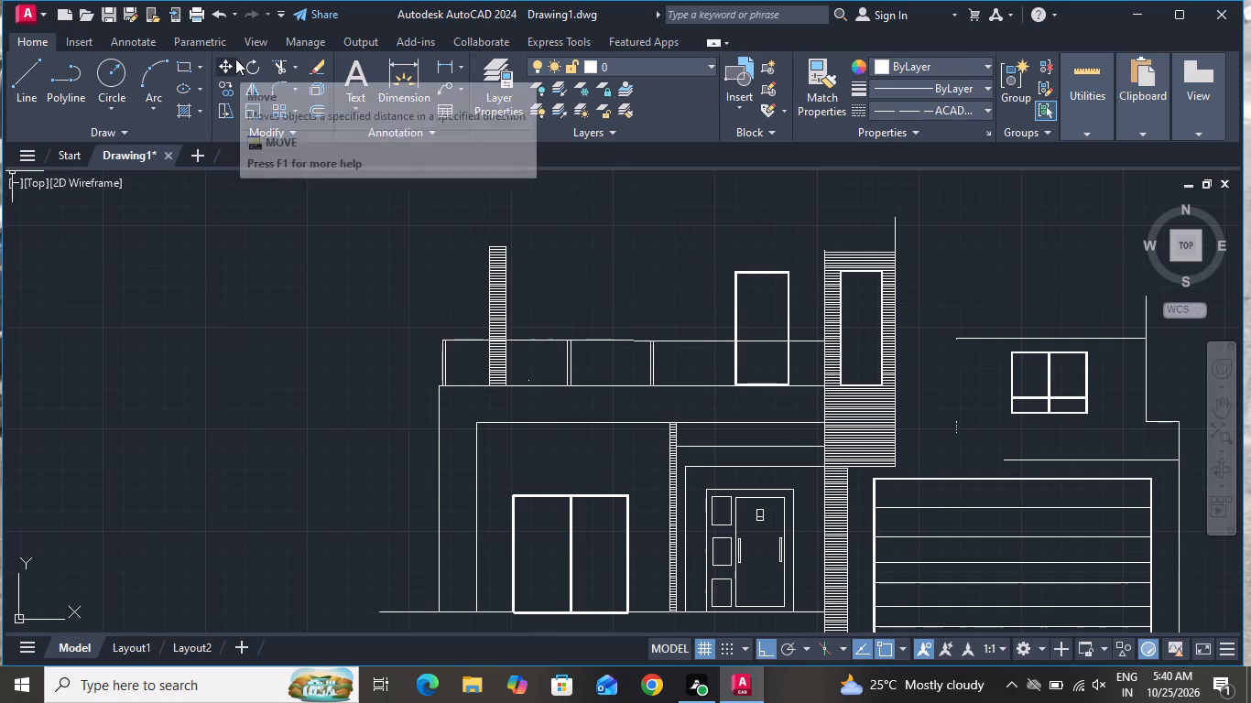
left_click(183, 55)
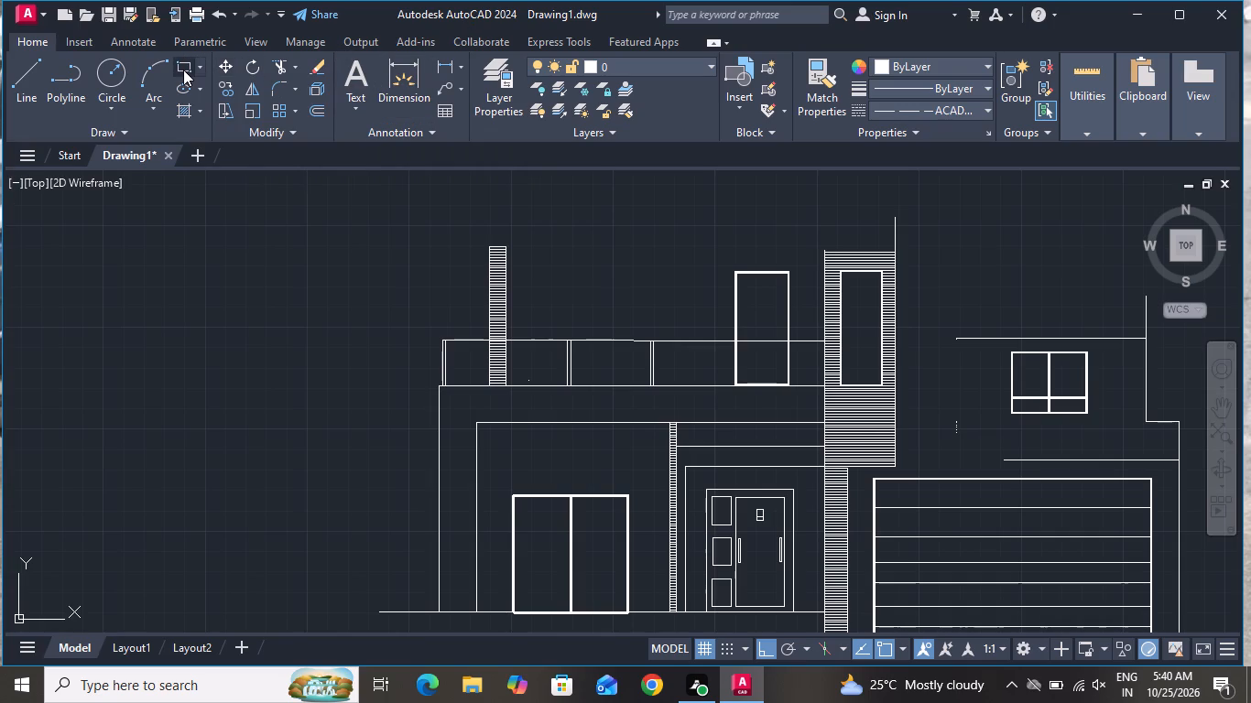
left_click(183, 70)
scroll(637, 314, "up", 2)
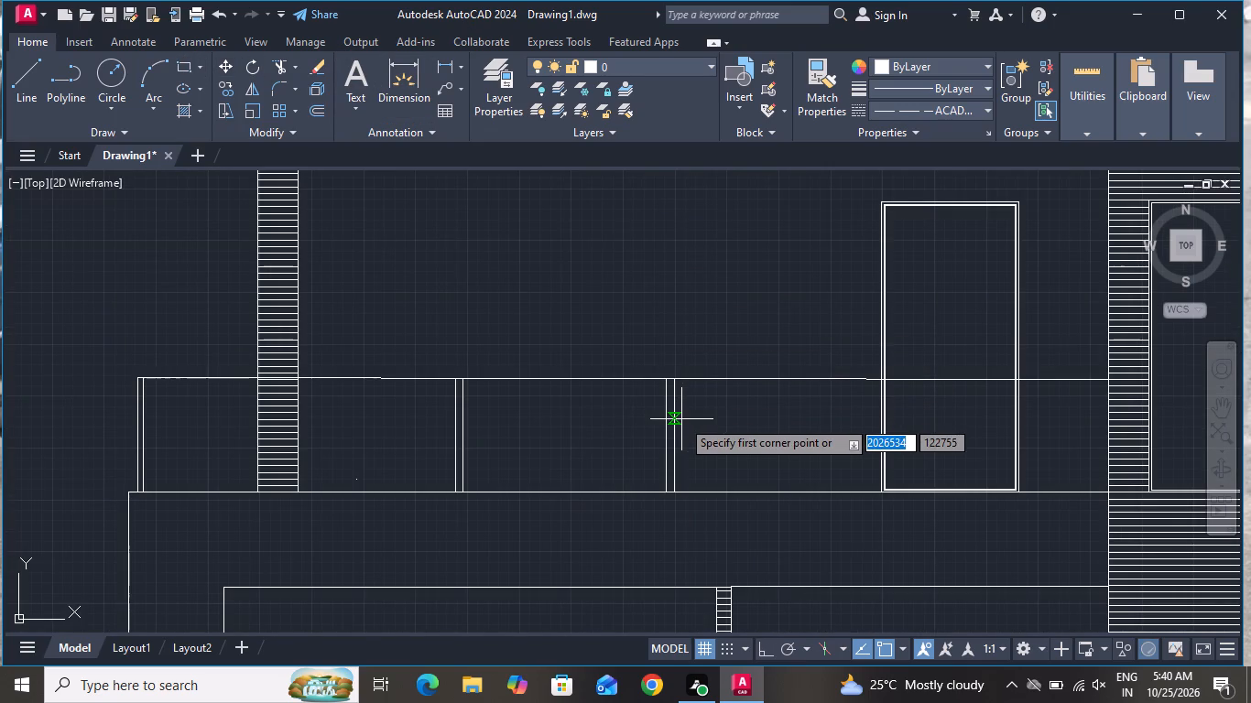
left_click(699, 493)
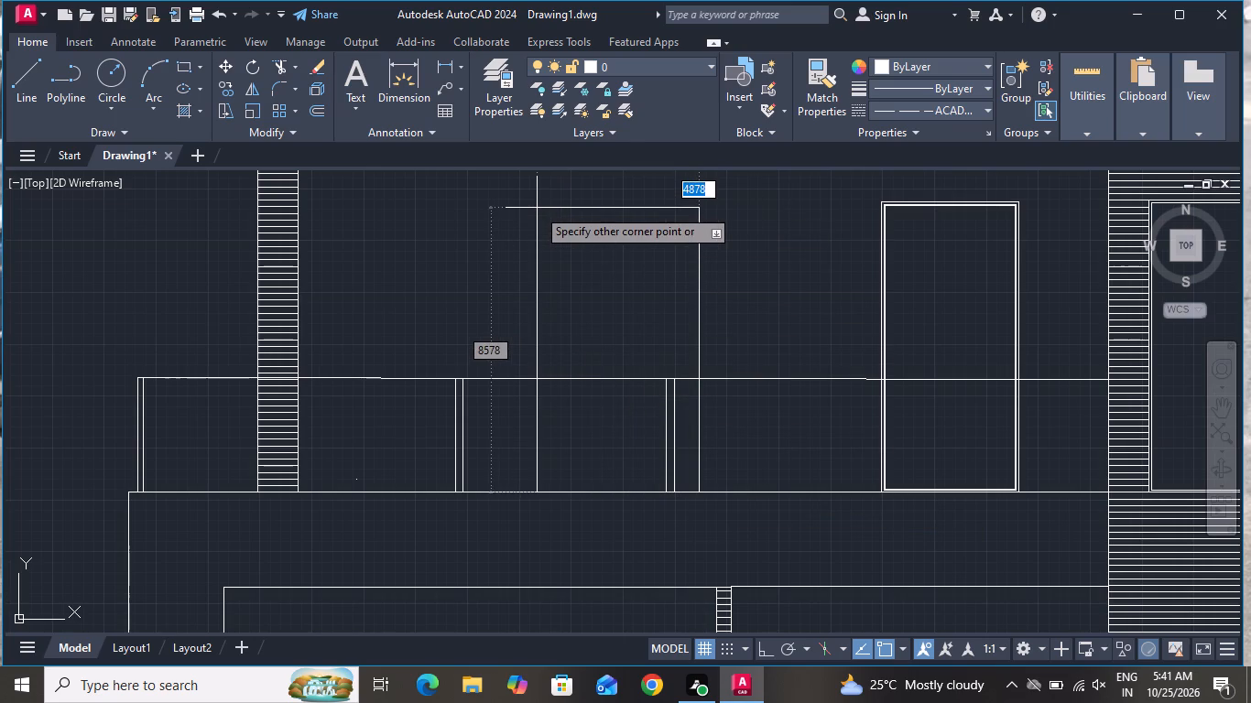
left_click(428, 197)
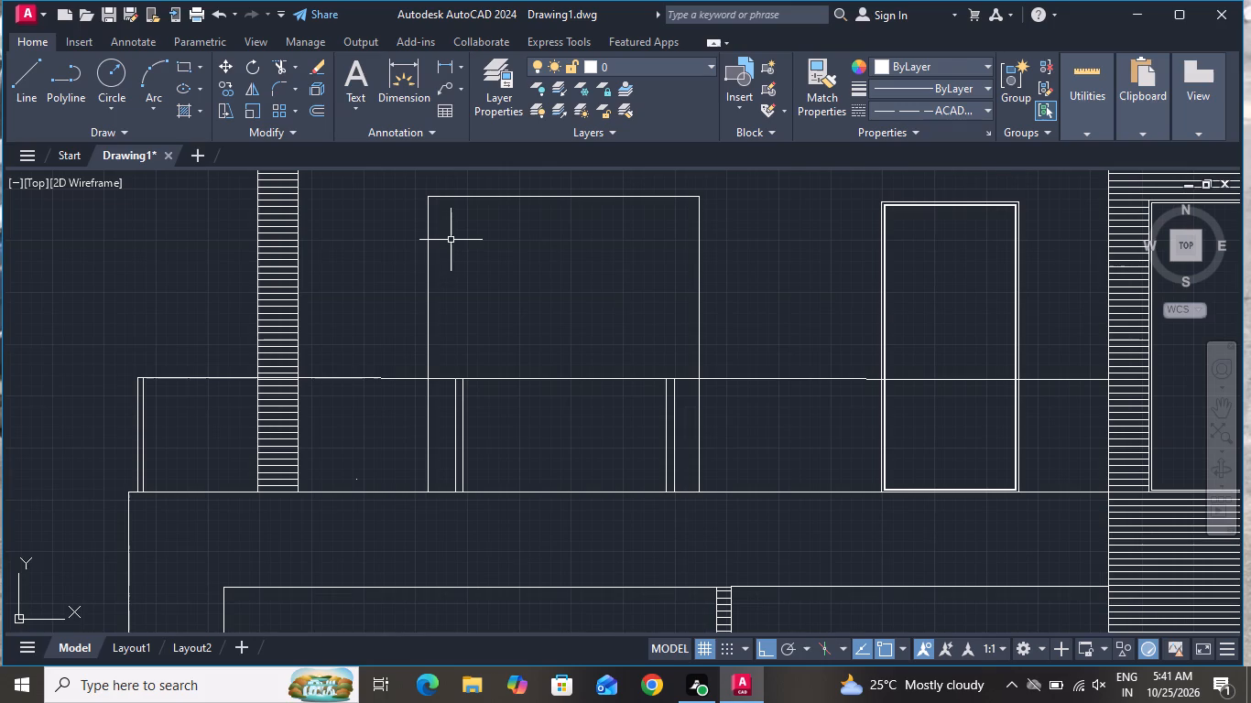
Offset the new wide upper-floor rectangle inward by 80 to form its frame.
type("o 80")
key("space")
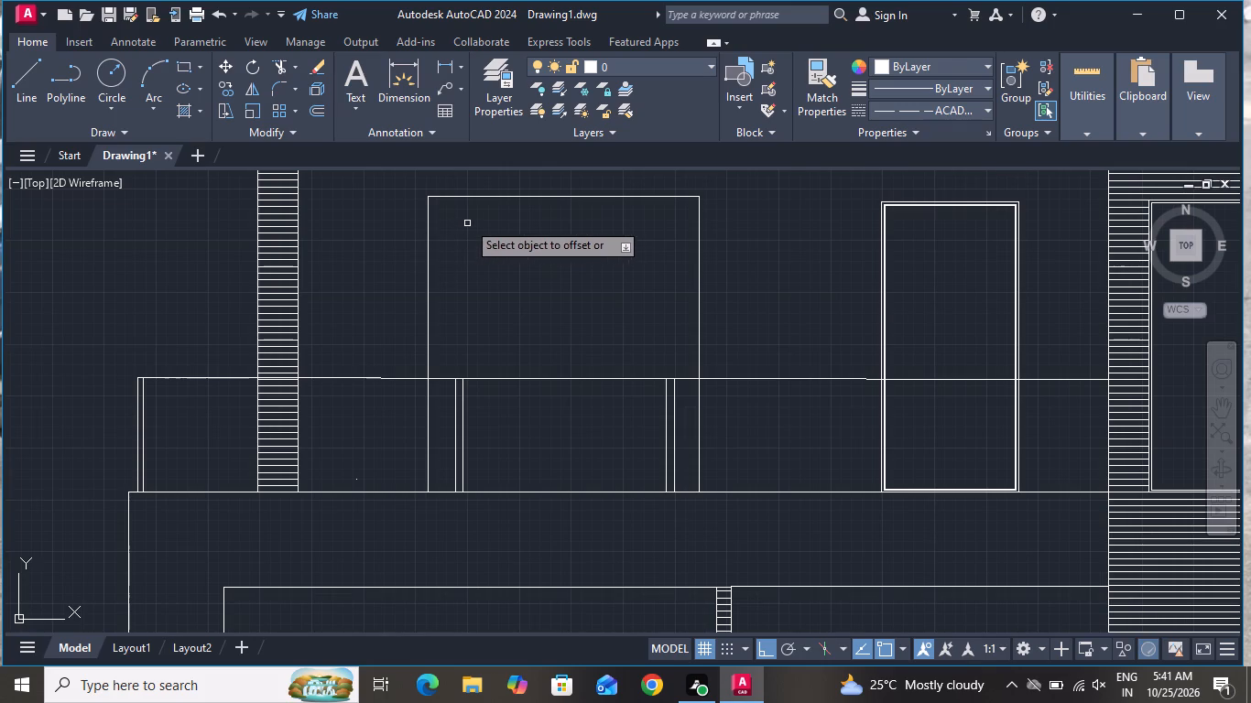
left_click(491, 197)
left_click(495, 231)
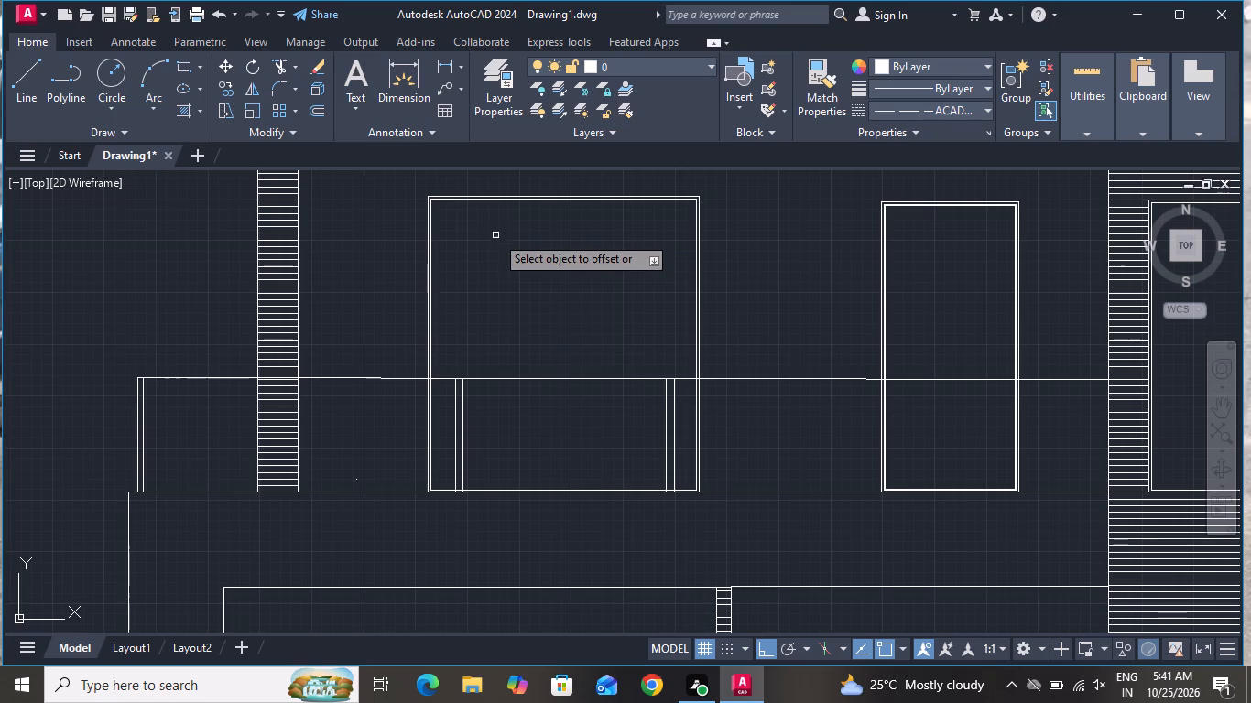
right_click(495, 240)
left_click(528, 277)
Draw a vertical centre line inside the wide upper-floor opening from its top midpoint to its bottom midpoint.
left_click(30, 84)
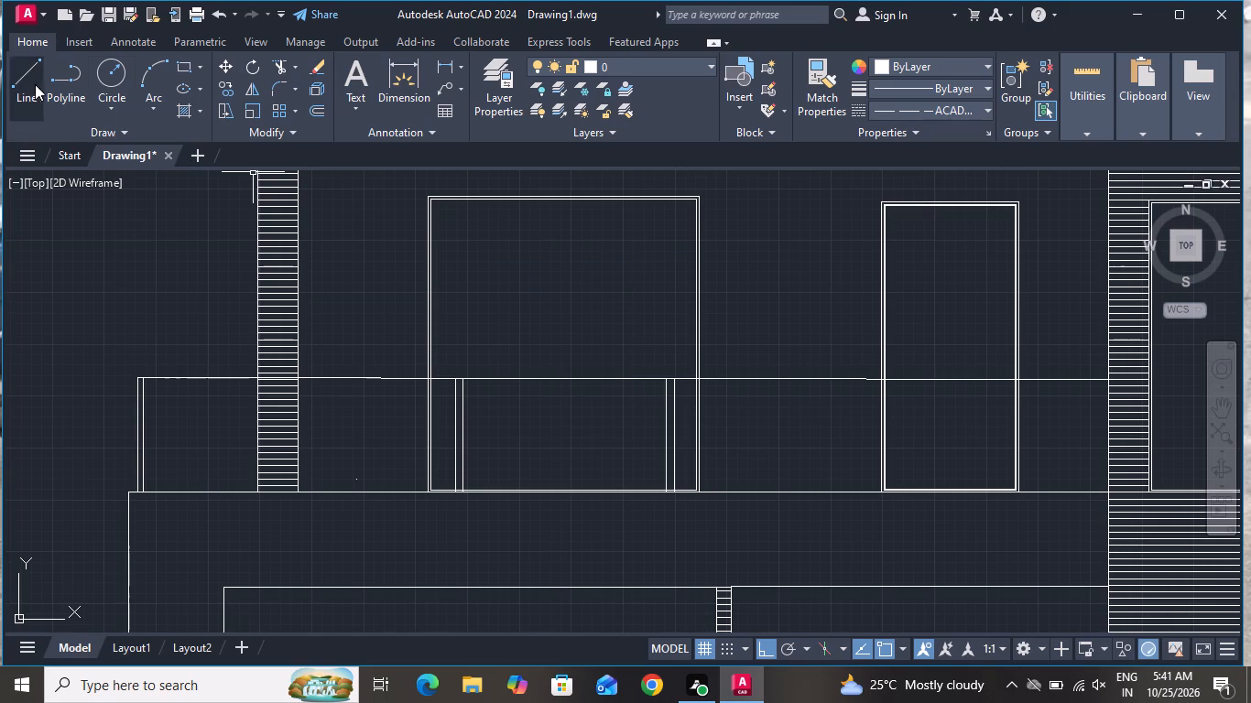
left_click(558, 196)
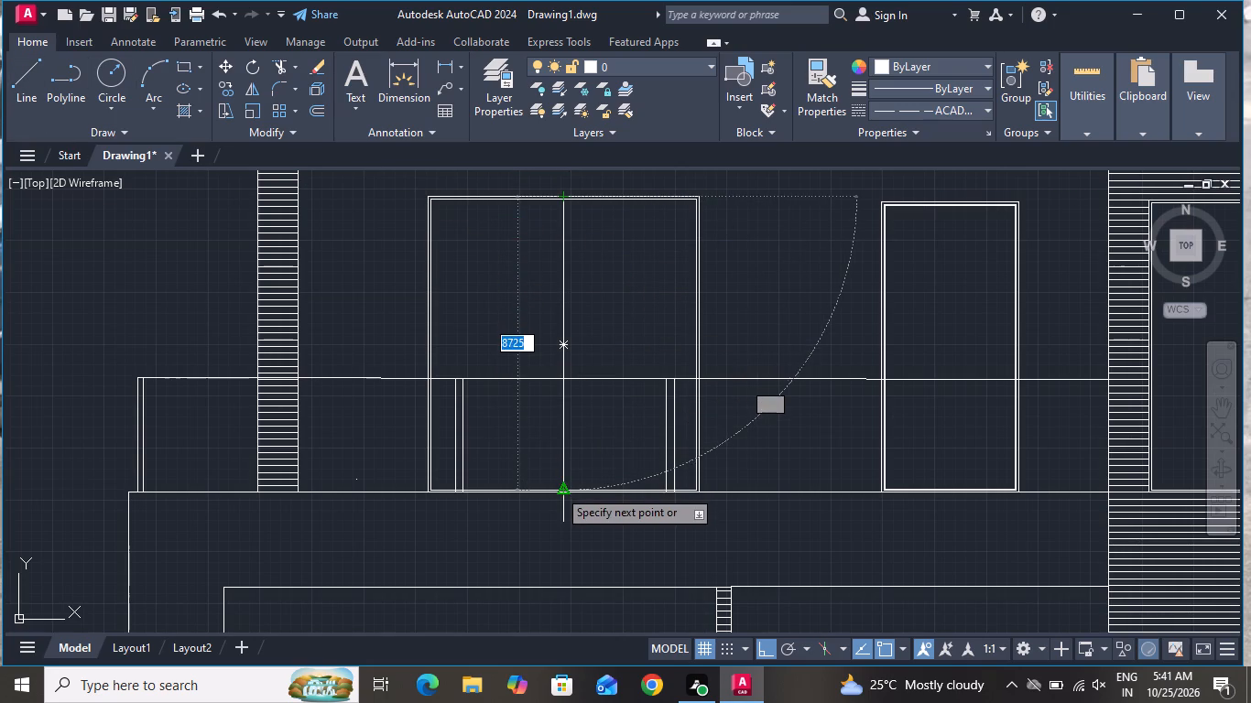
left_click(558, 489)
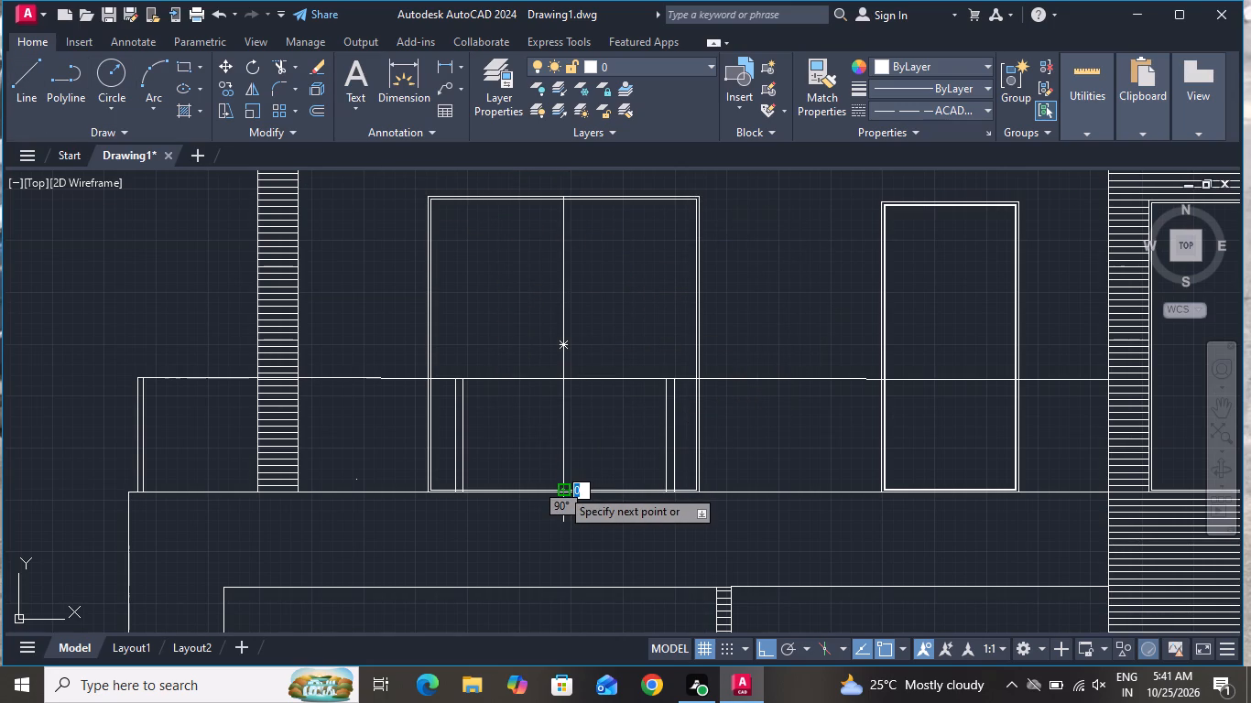
right_click(560, 488)
left_click(582, 308)
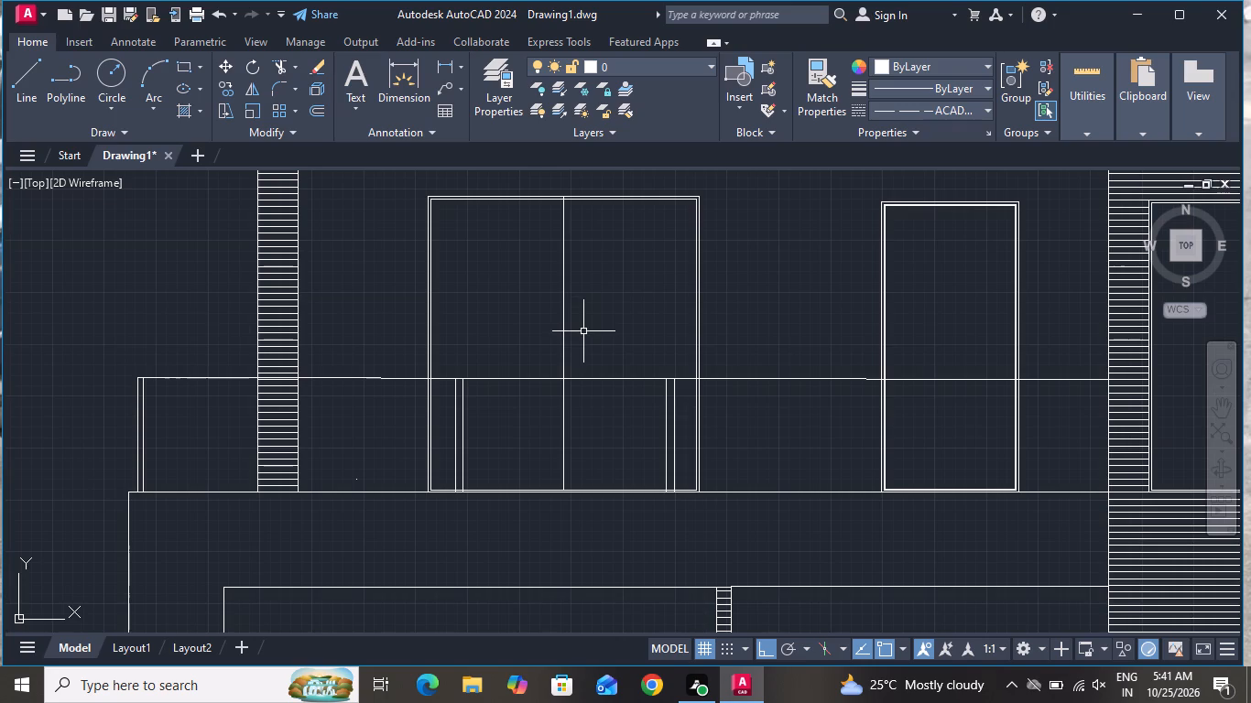
Offset the wide opening's vertical centre line by 80 toward the hatched column to form a mullion.
scroll(583, 329, "down", 1)
scroll(557, 246, "up", 2)
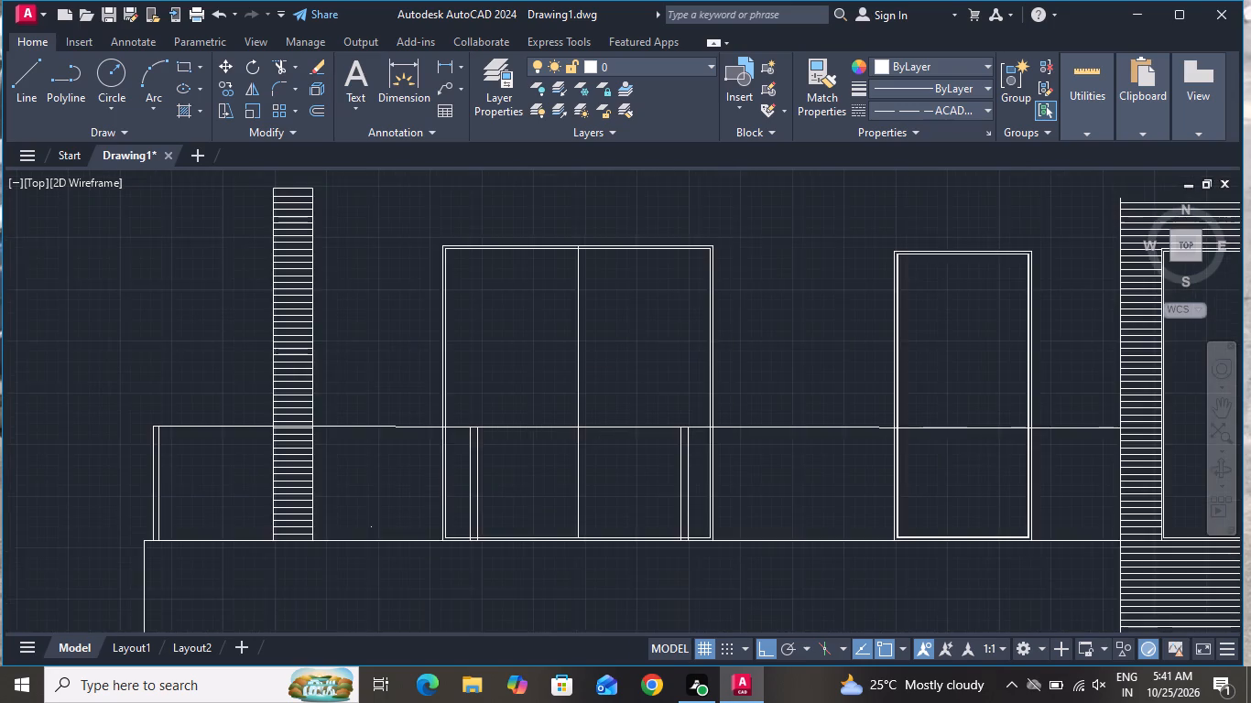
scroll(557, 246, "down", 2)
type("o 80")
key("space")
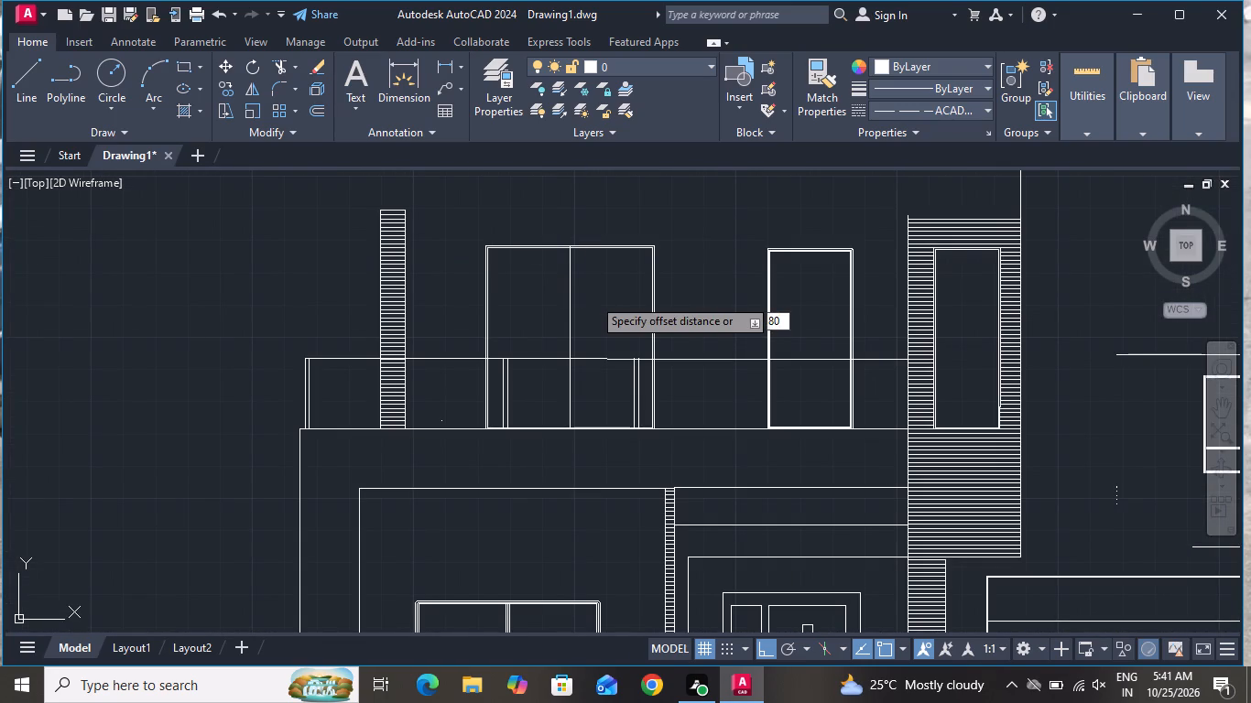
scroll(548, 233, "up", 2)
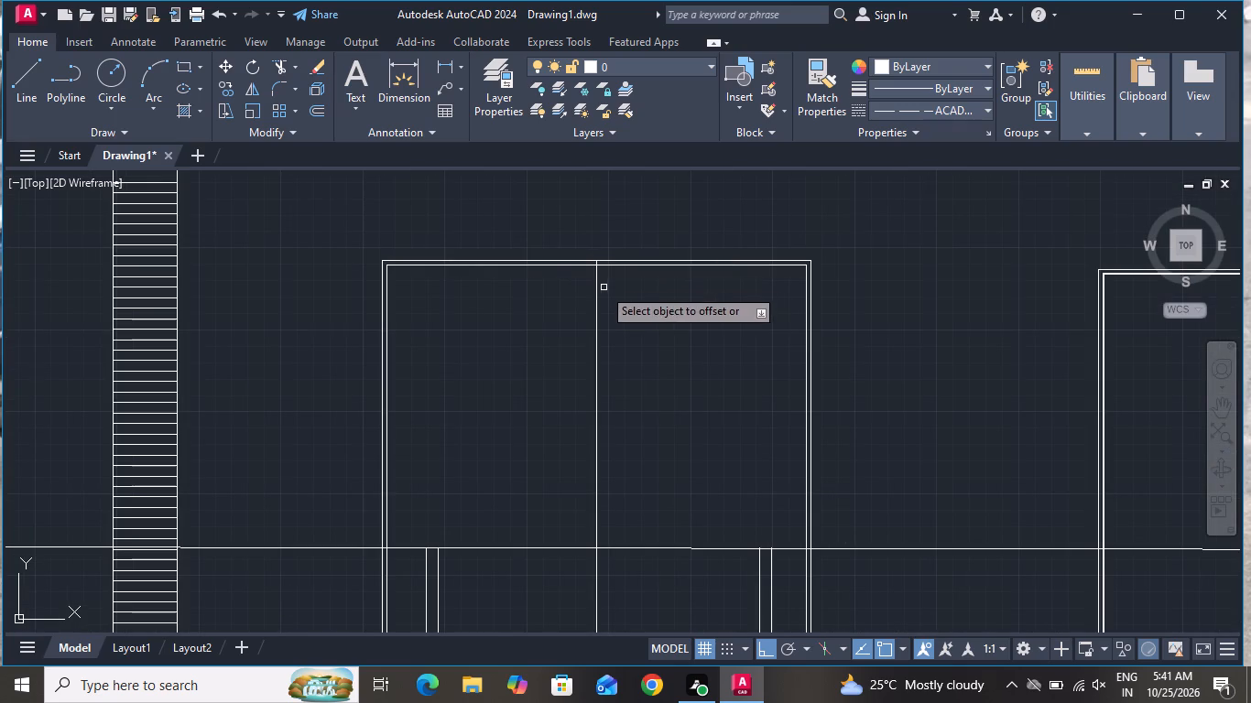
left_click(596, 293)
left_click(555, 308)
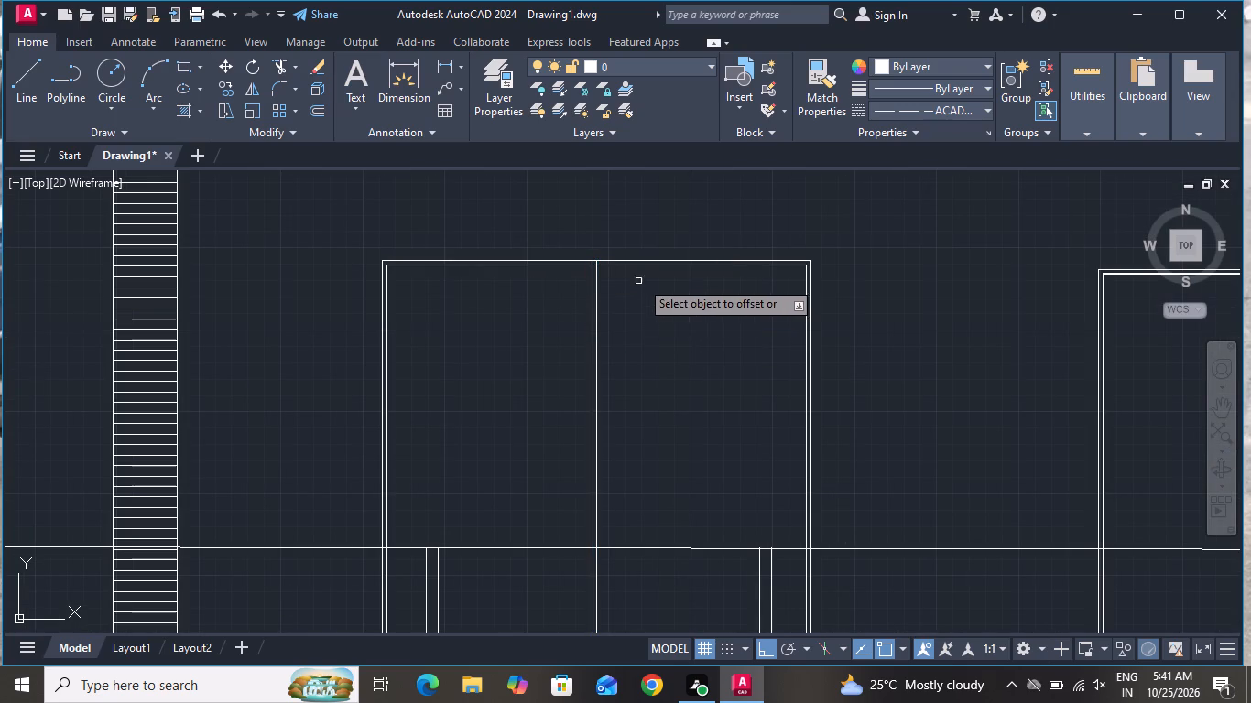
Offset the wide opening's inner frame rectangle inward by a further 80.
left_click(644, 267)
left_click(639, 285)
scroll(653, 276, "down", 2)
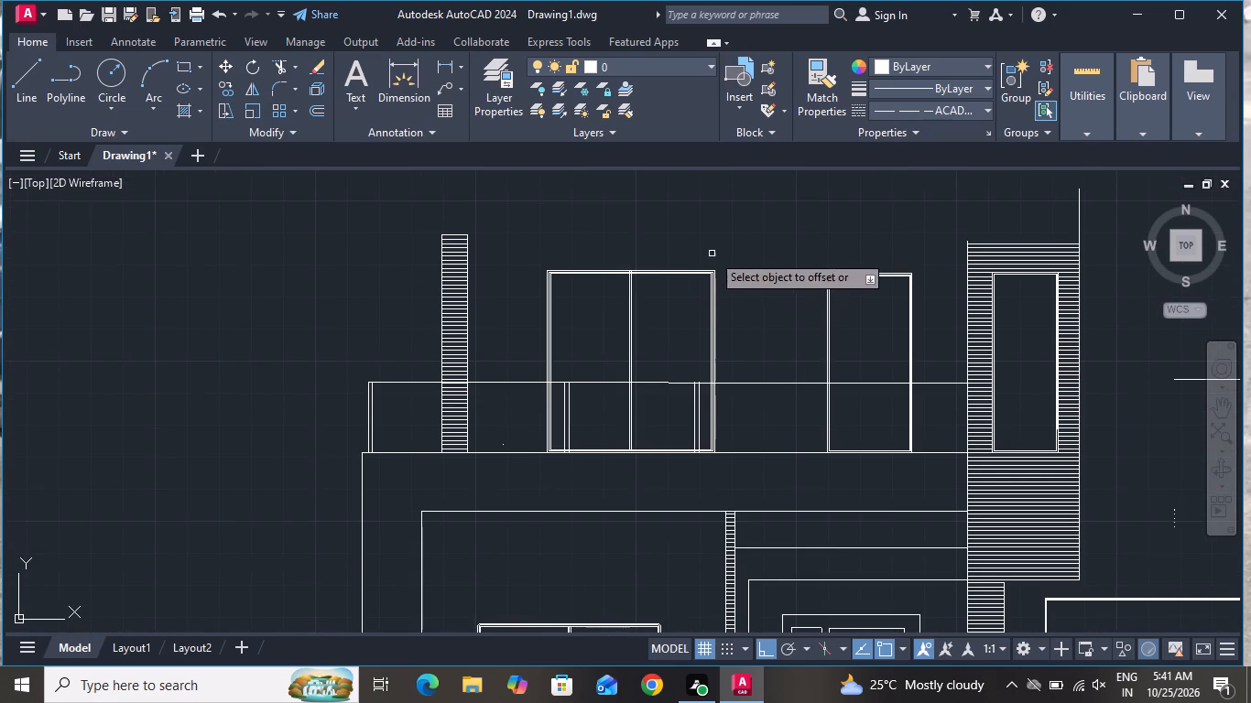
right_click(734, 232)
left_click(767, 254)
Draw a horizontal line about 29000 long just below the top rail, from the end railing post's inner edge to the tower's near edge.
scroll(800, 317, "down", 1)
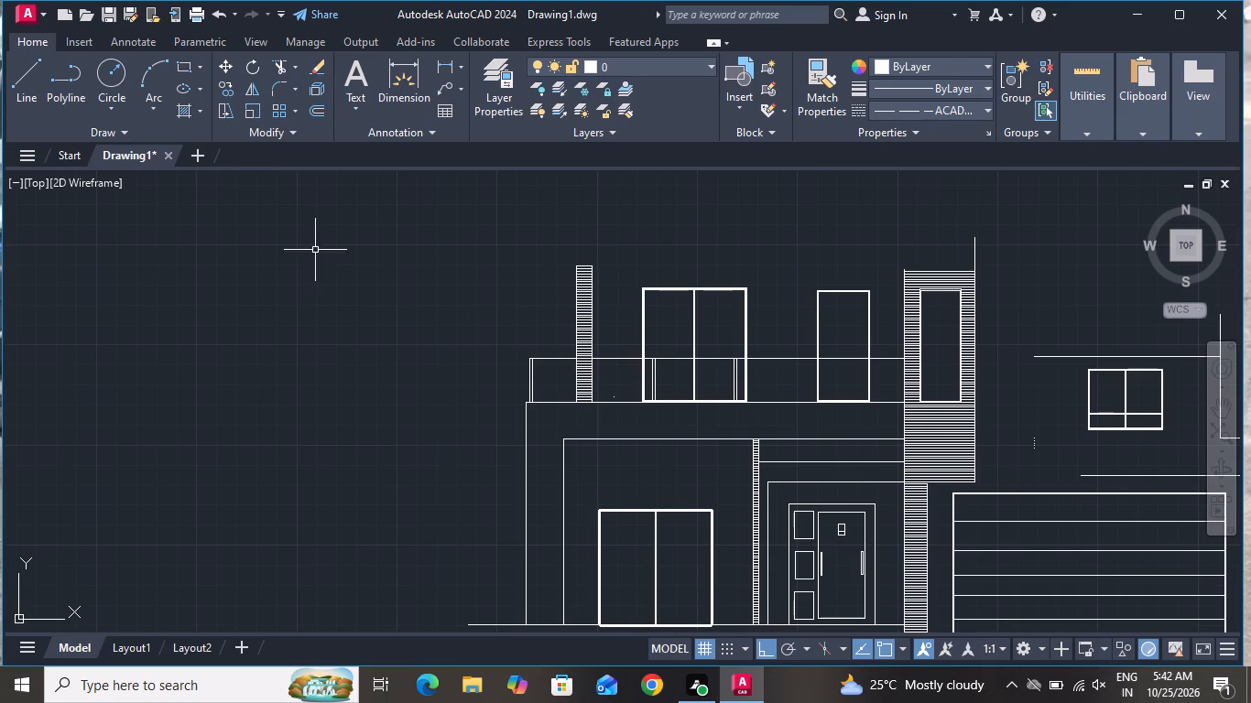
left_click(24, 67)
scroll(588, 363, "up", 3)
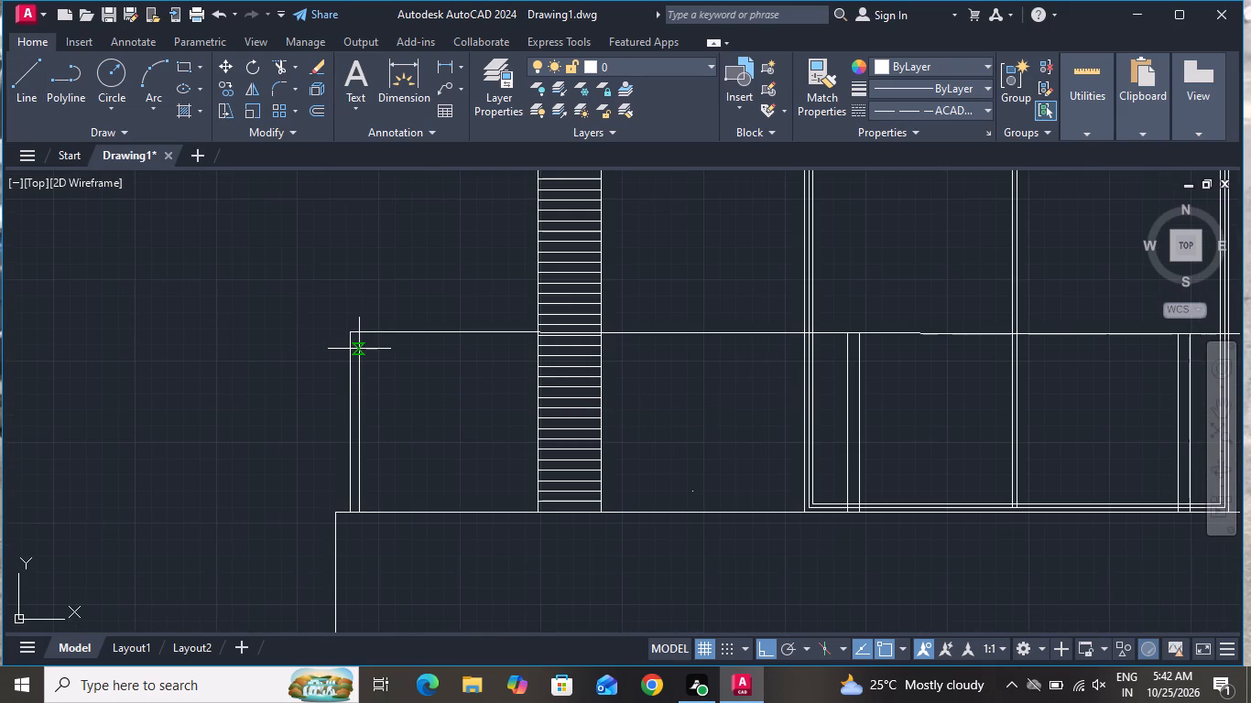
left_click(359, 349)
scroll(745, 354, "down", 2)
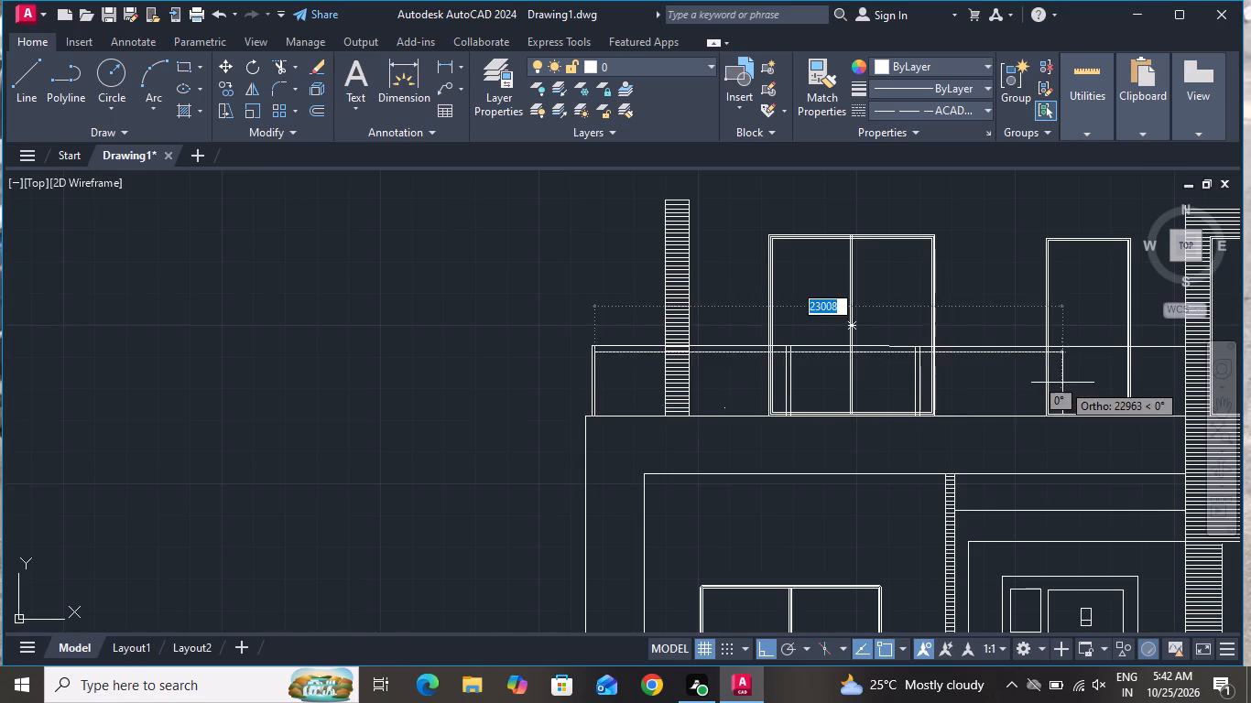
scroll(1057, 384, "down", 3)
scroll(1080, 372, "up", 5)
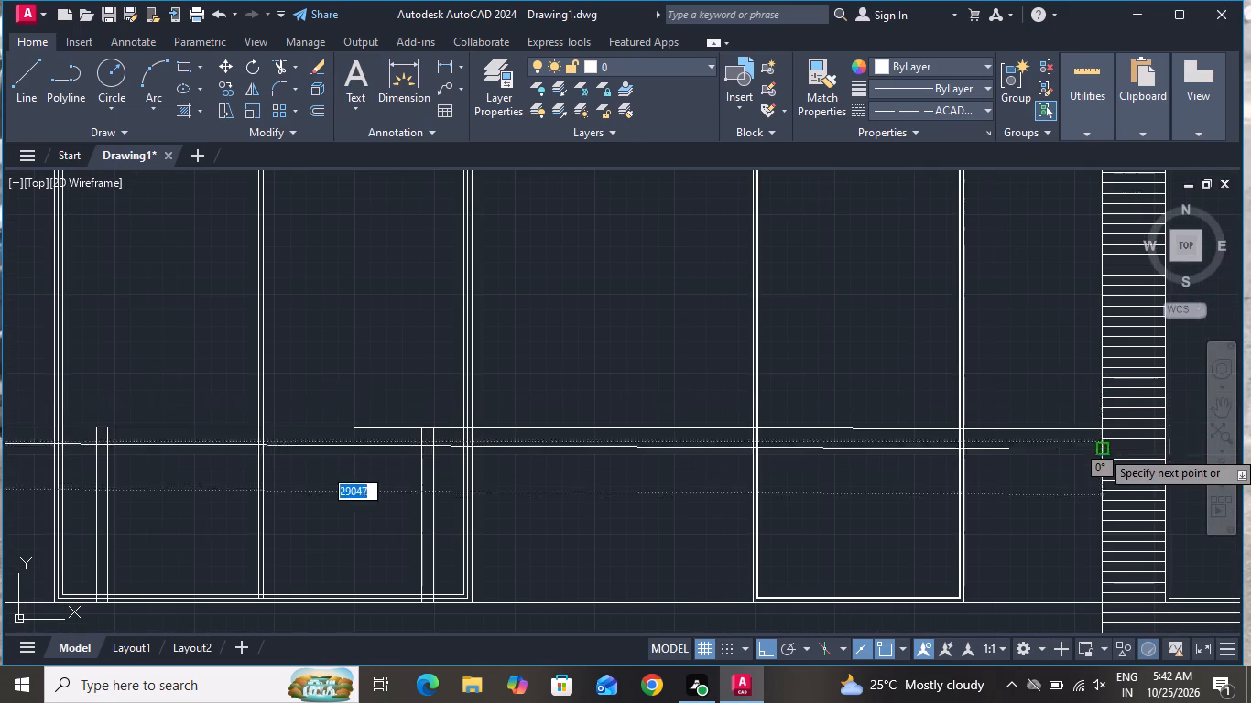
scroll(1102, 449, "up", 1)
left_click(1102, 437)
right_click(1101, 437)
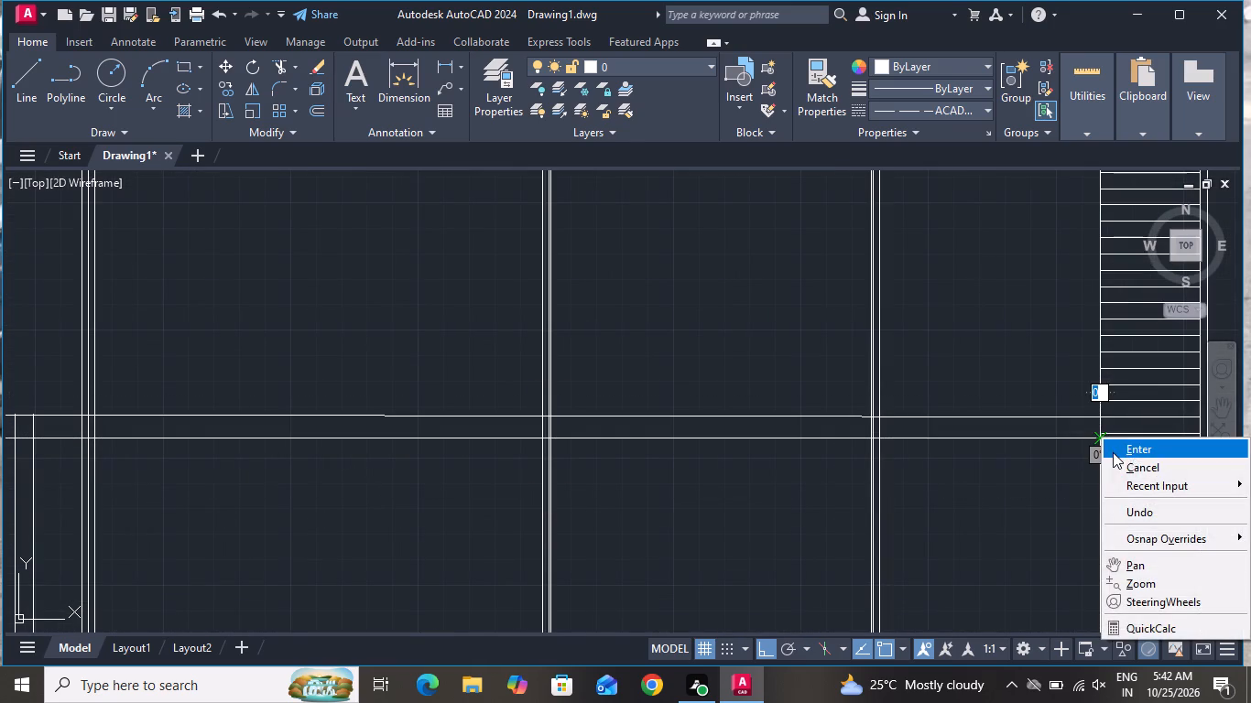
left_click(1118, 461)
Draw a second horizontal railing line about 29050 long below the first, from the end post's inner edge to the tower's near edge.
left_click(21, 83)
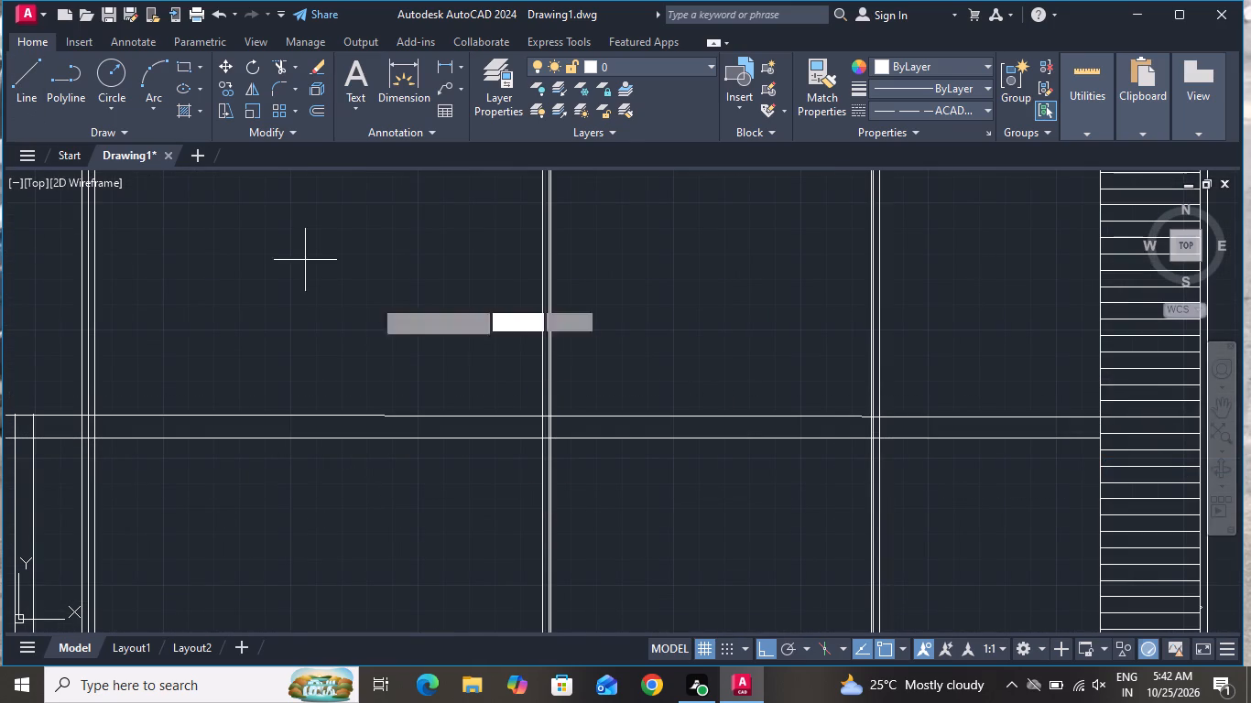
scroll(627, 391, "down", 3)
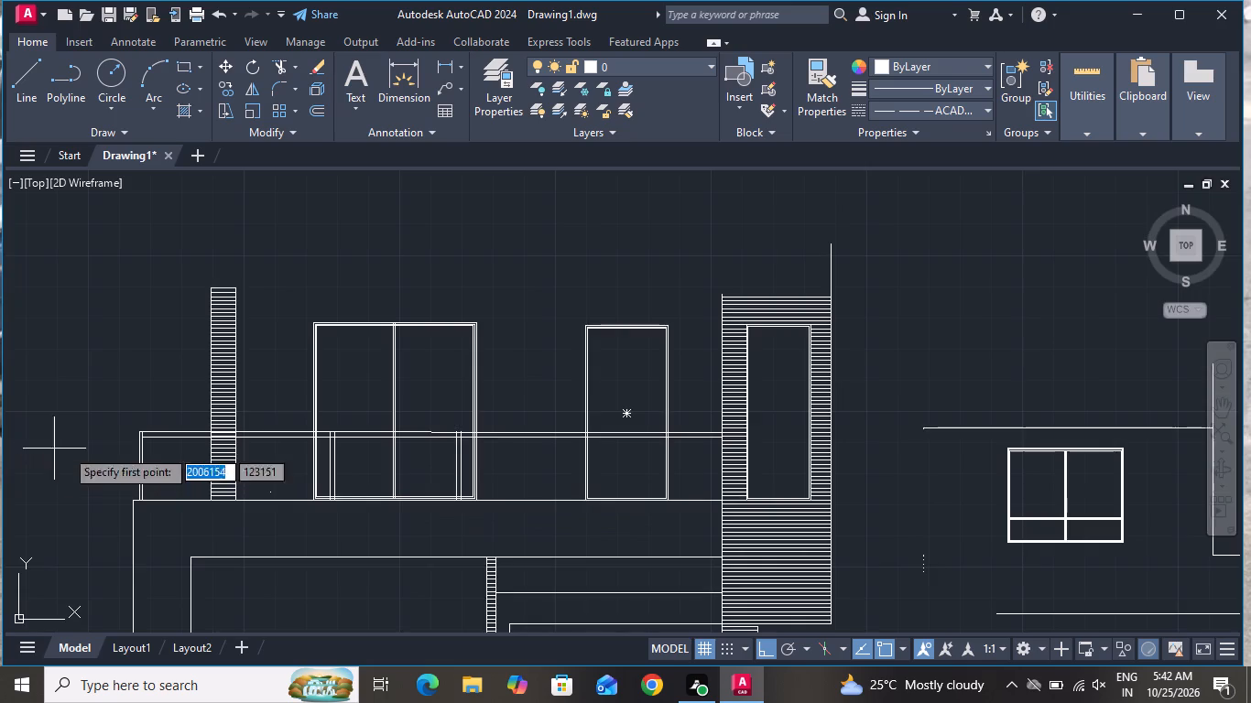
scroll(157, 449, "up", 5)
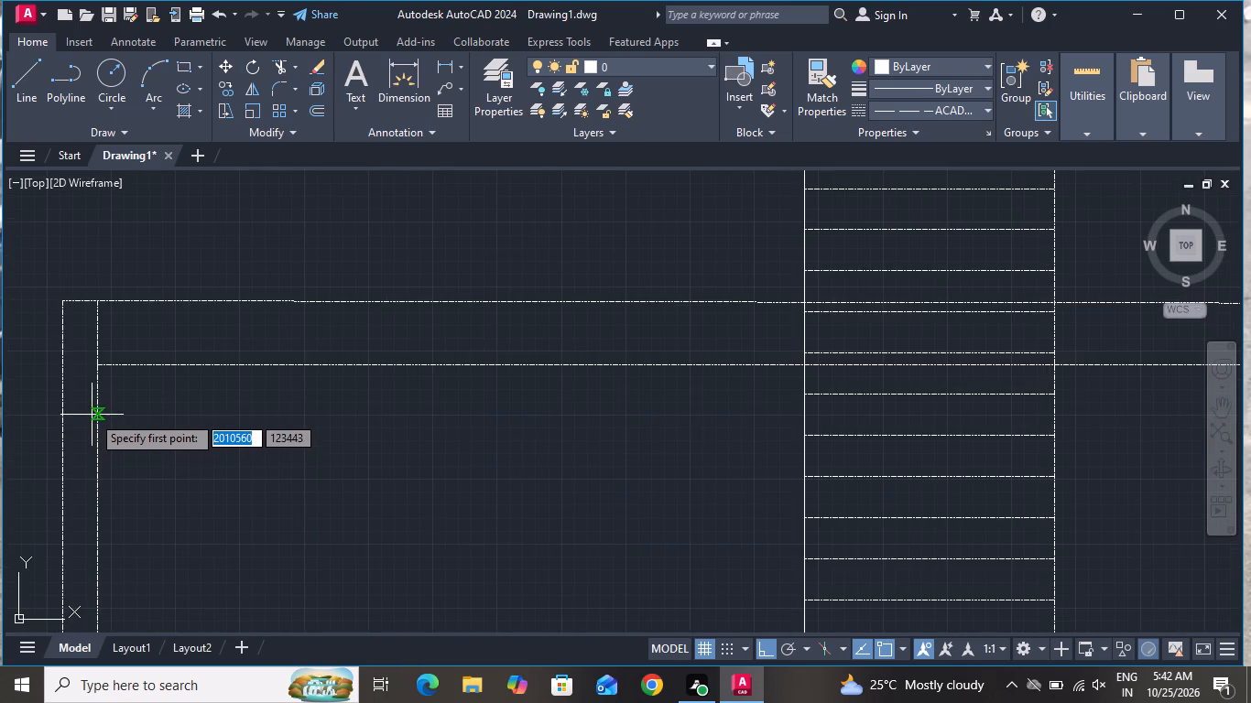
left_click(95, 410)
scroll(455, 452, "down", 1)
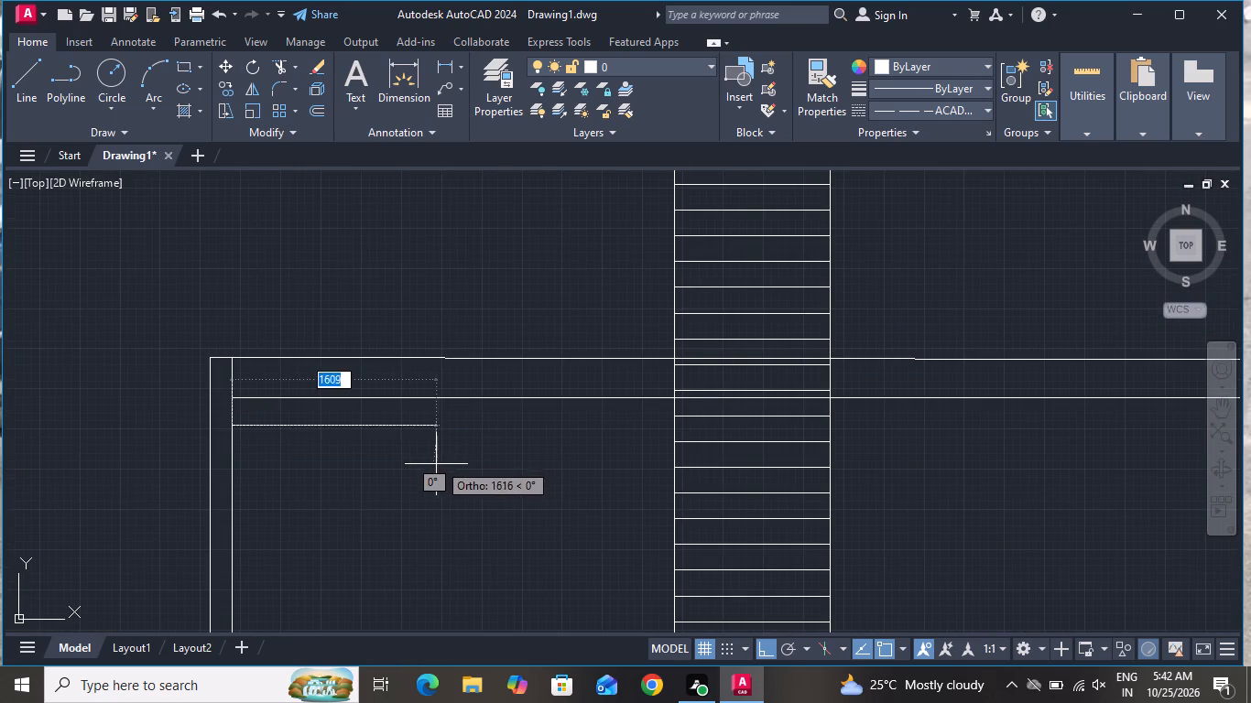
scroll(399, 502, "down", 3)
scroll(517, 502, "down", 2)
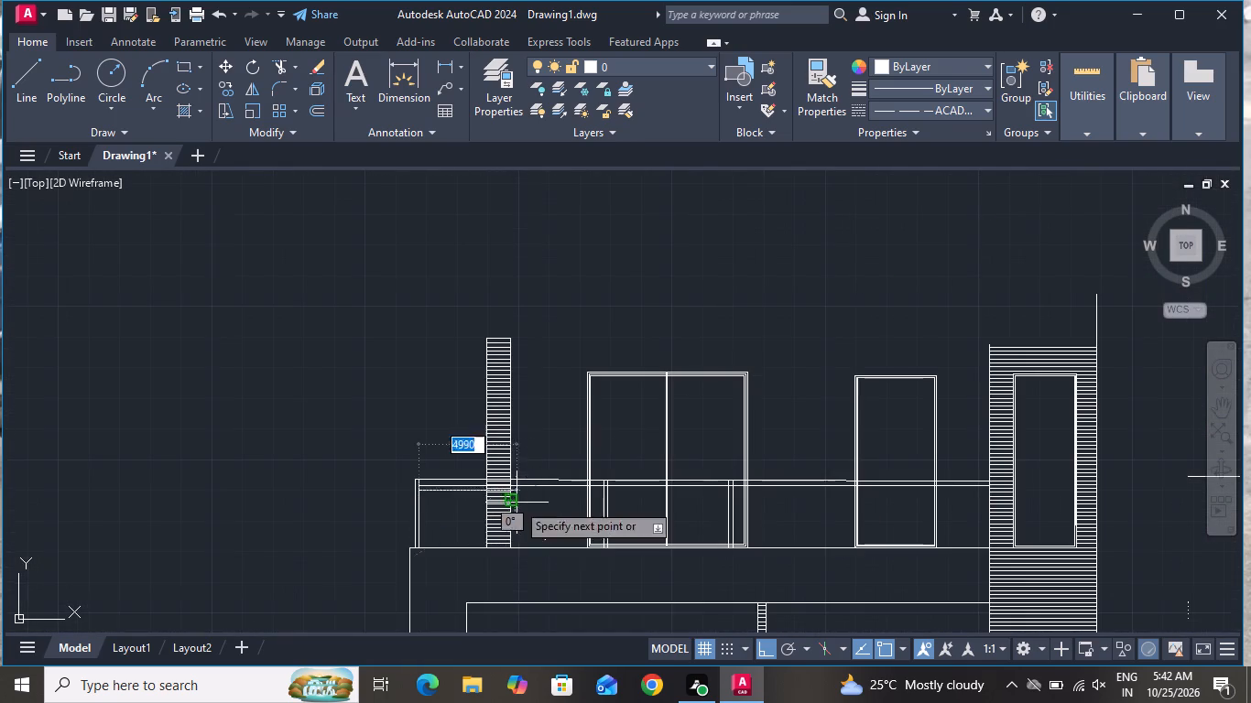
scroll(1019, 492, "up", 4)
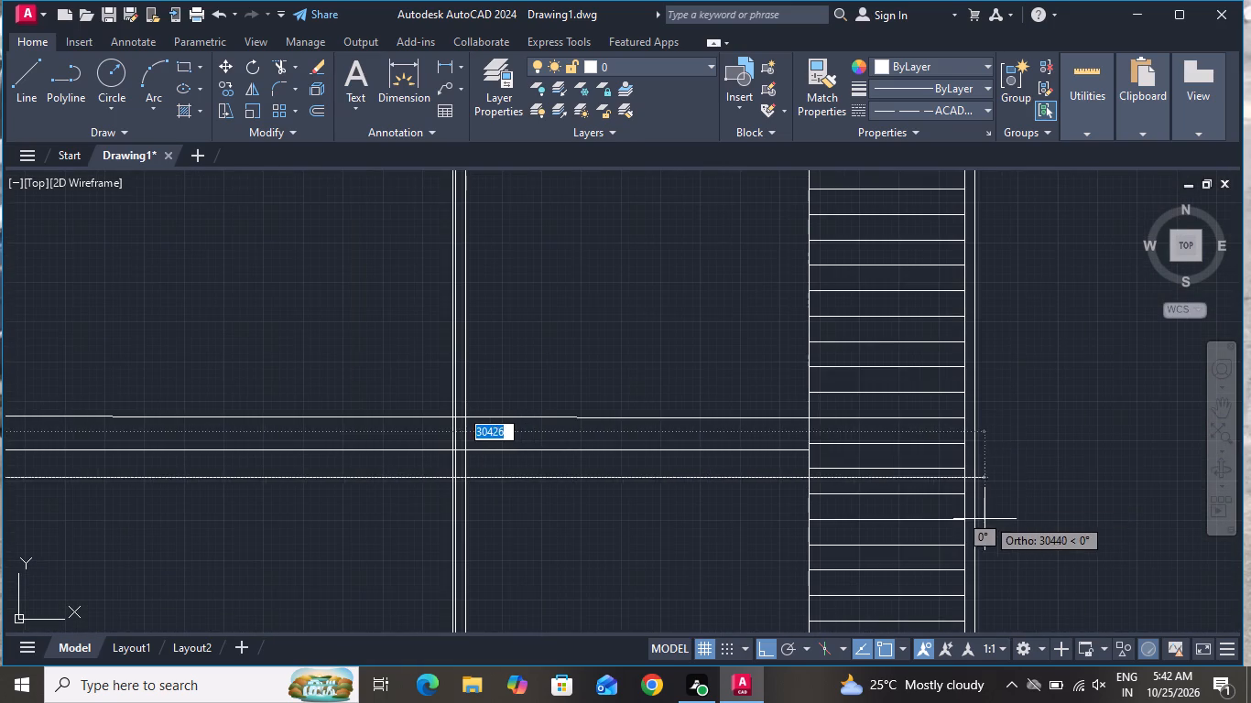
scroll(984, 519, "up", 3)
scroll(390, 530, "down", 2)
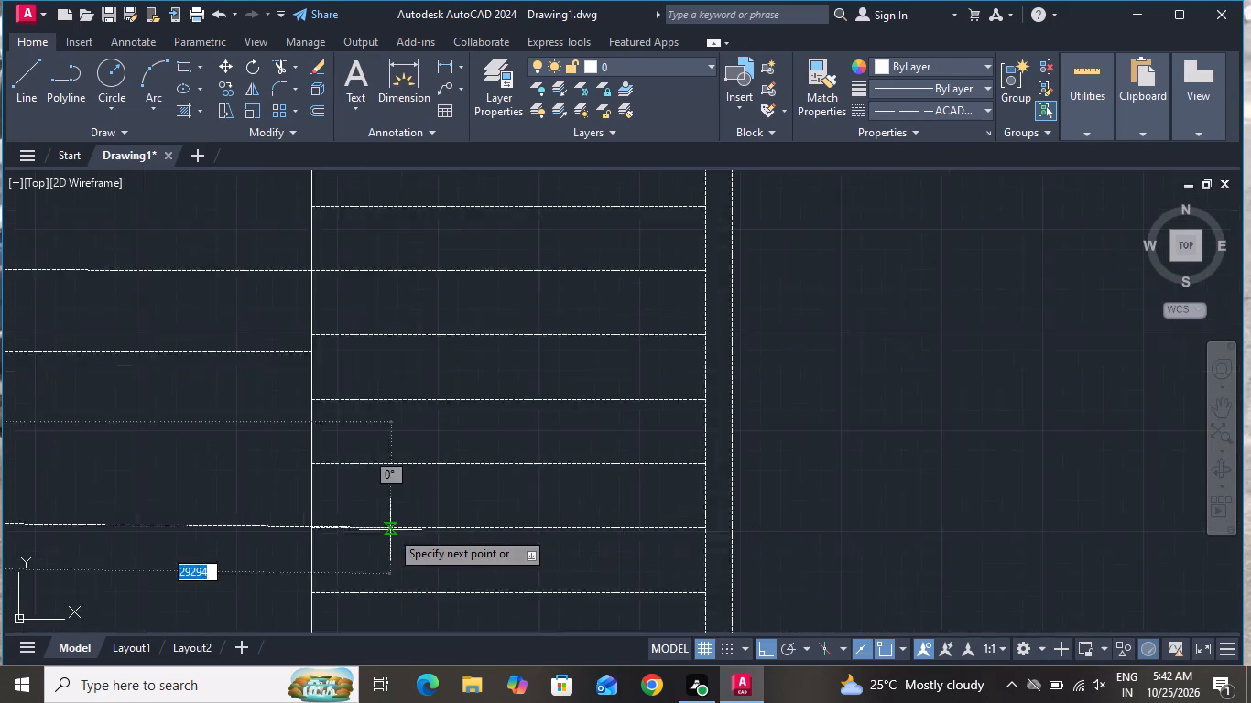
scroll(390, 530, "down", 2)
scroll(346, 498, "up", 2)
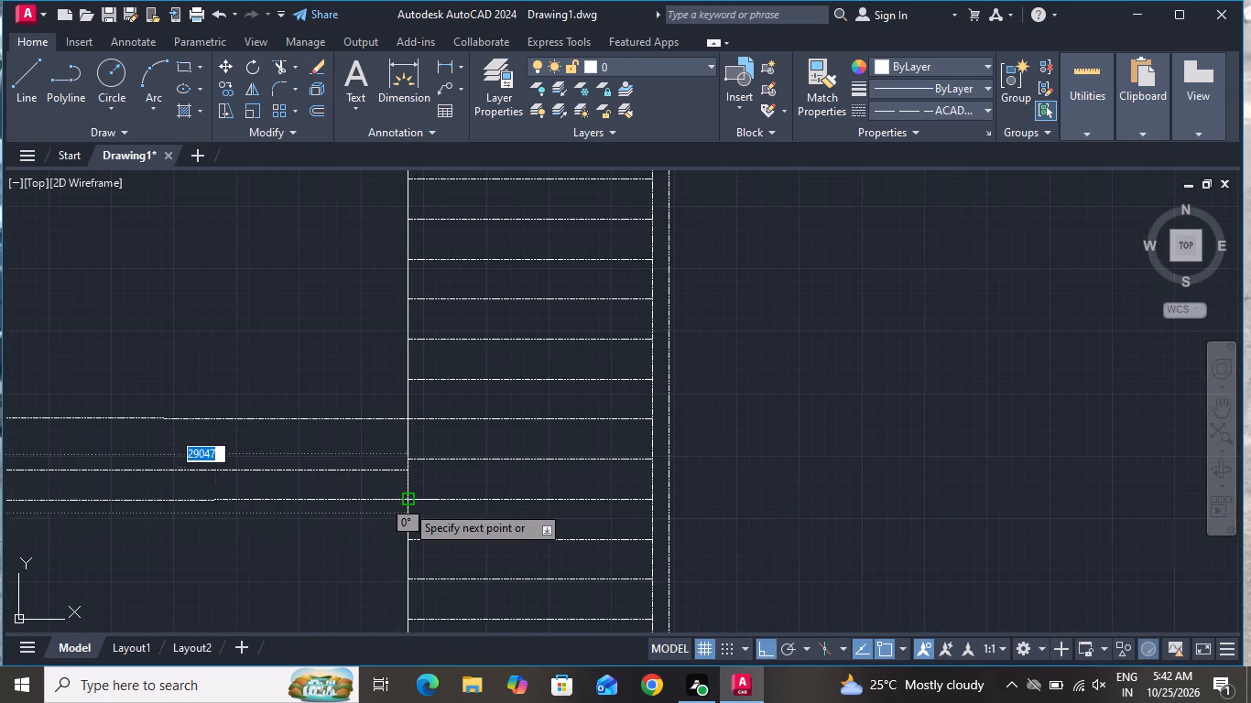
left_click(407, 513)
right_click(407, 513)
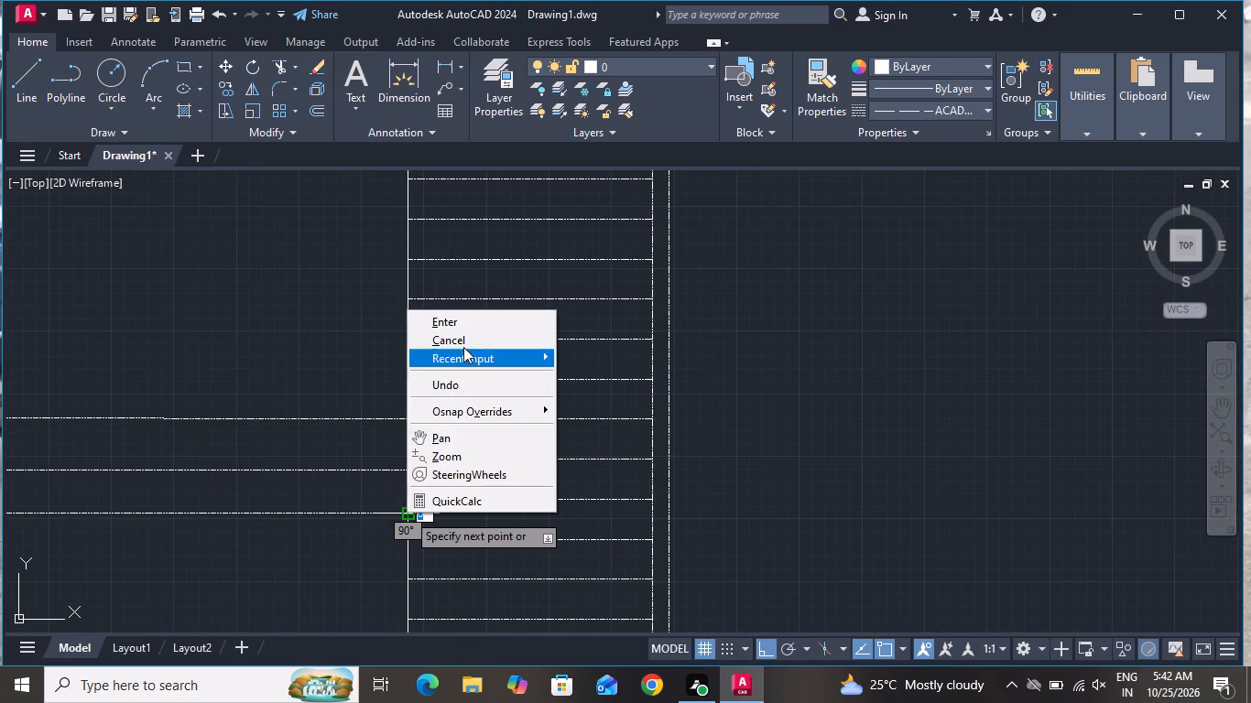
left_click(463, 341)
Draw a third horizontal railing line below the second, from the end post's inner edge to the tower's near edge.
scroll(677, 435, "down", 4)
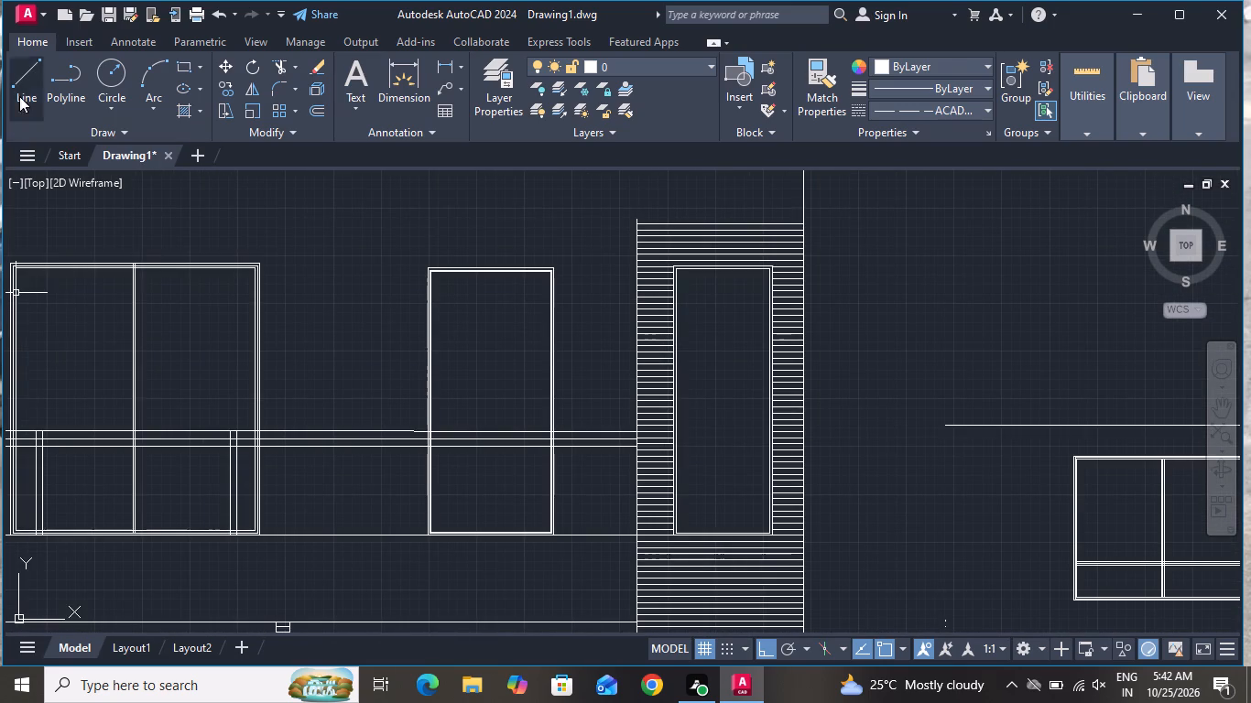
left_click(25, 88)
scroll(304, 426, "down", 2)
scroll(108, 463, "up", 3)
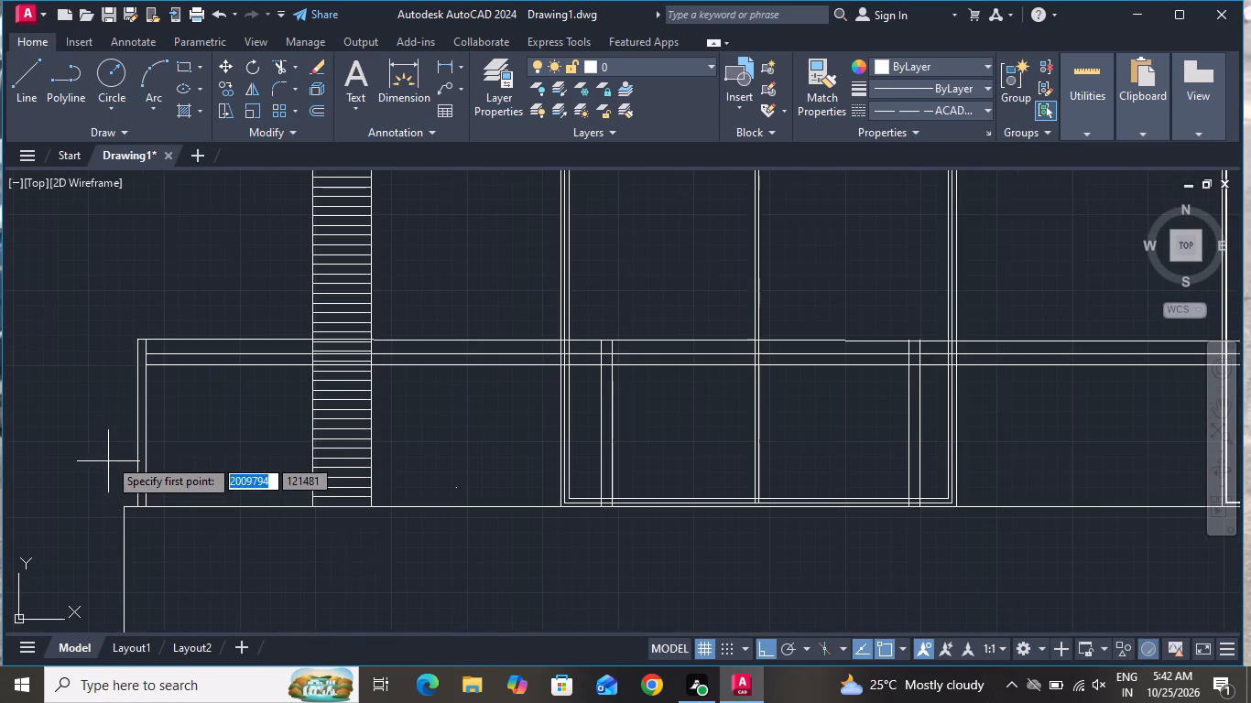
left_click(144, 381)
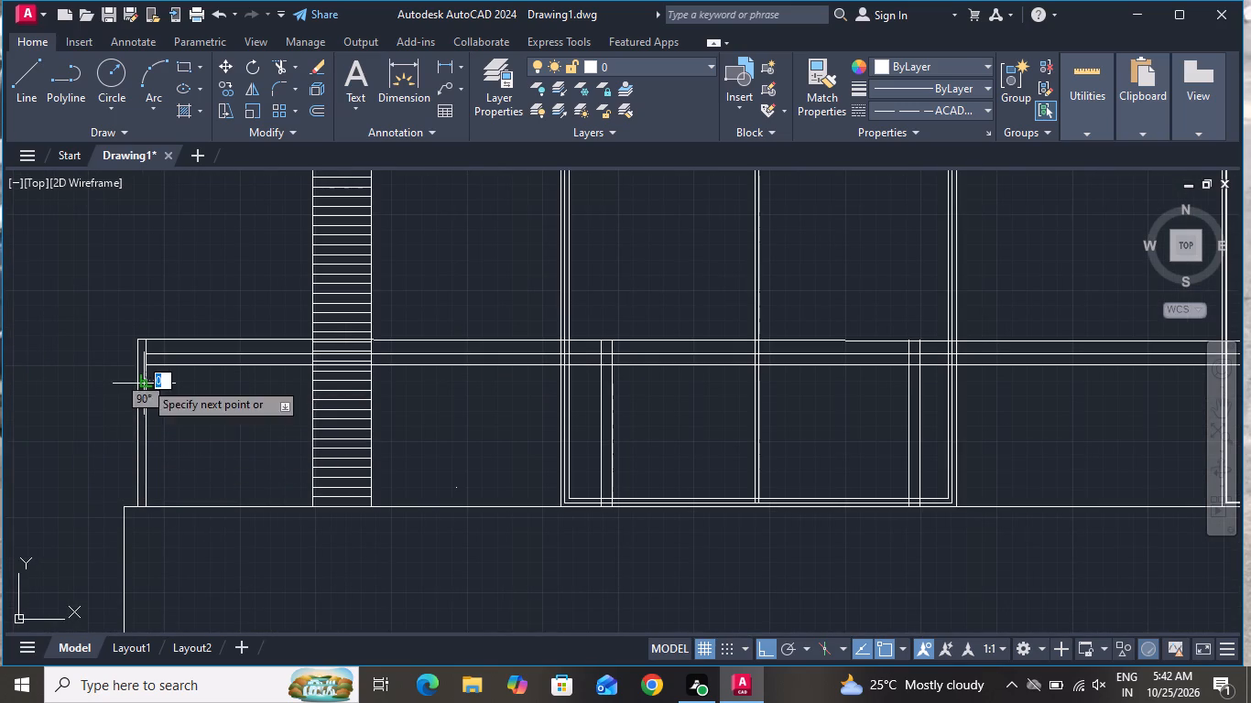
scroll(499, 380, "down", 2)
scroll(888, 379, "up", 3)
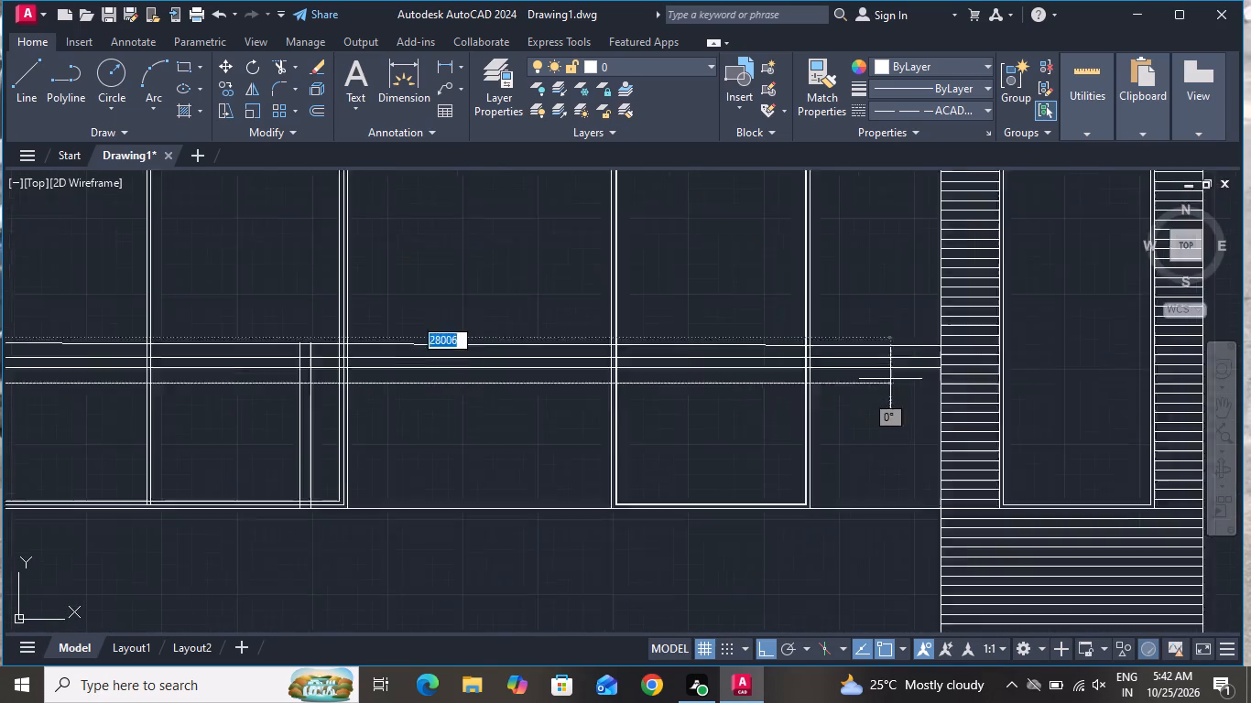
left_click(971, 384)
right_click(971, 384)
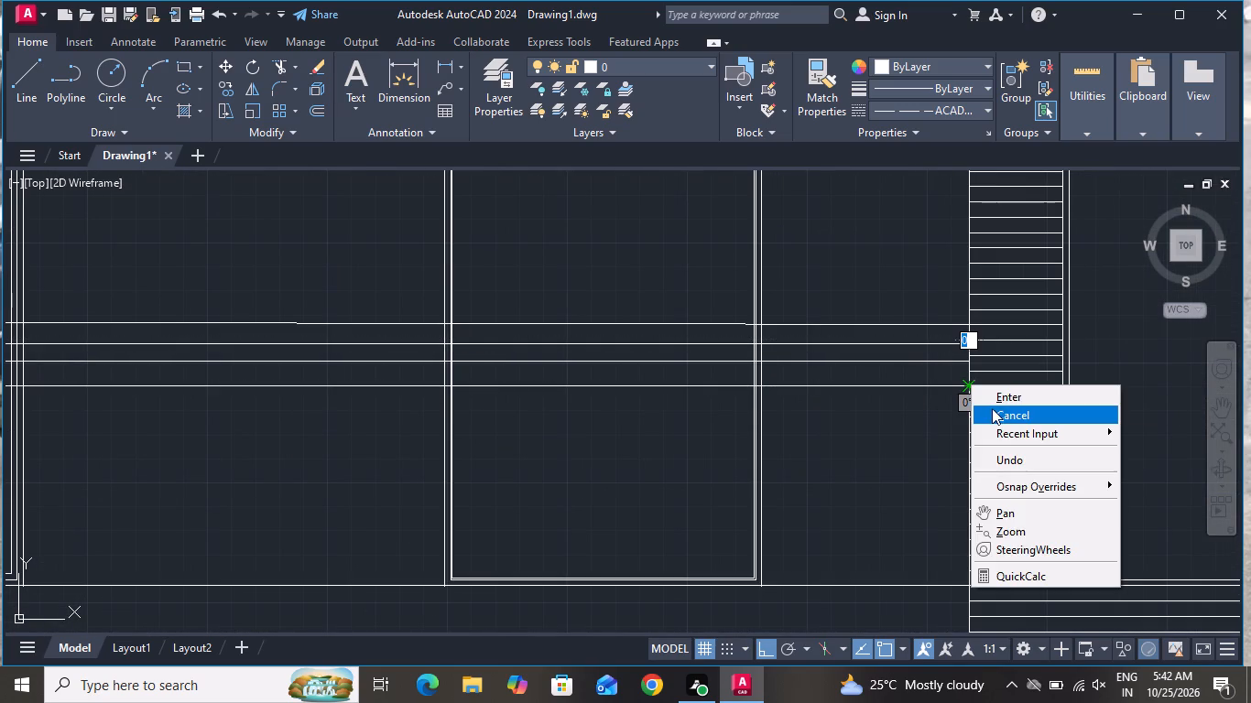
left_click(992, 409)
Draw a fourth horizontal railing line below the third, spanning from the end post's inner edge to the hatched tower's near edge.
left_click(21, 77)
scroll(499, 290, "down", 1)
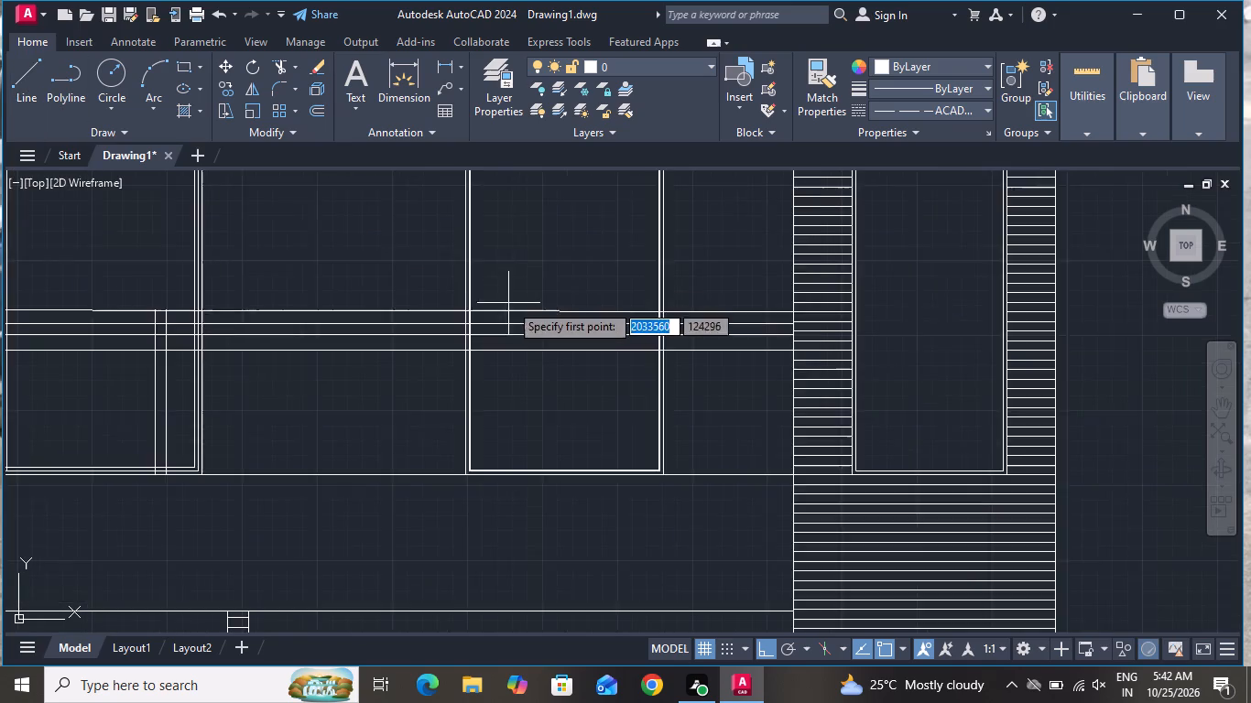
scroll(509, 303, "down", 1)
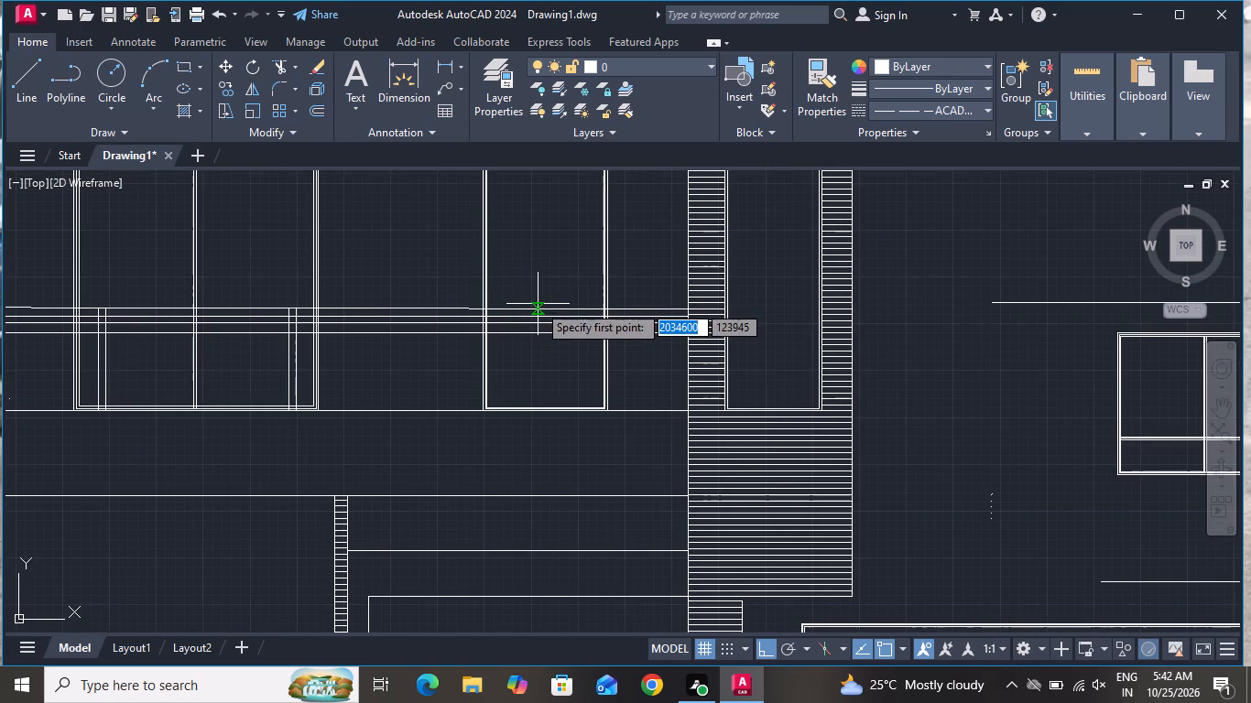
scroll(492, 350, "down", 2)
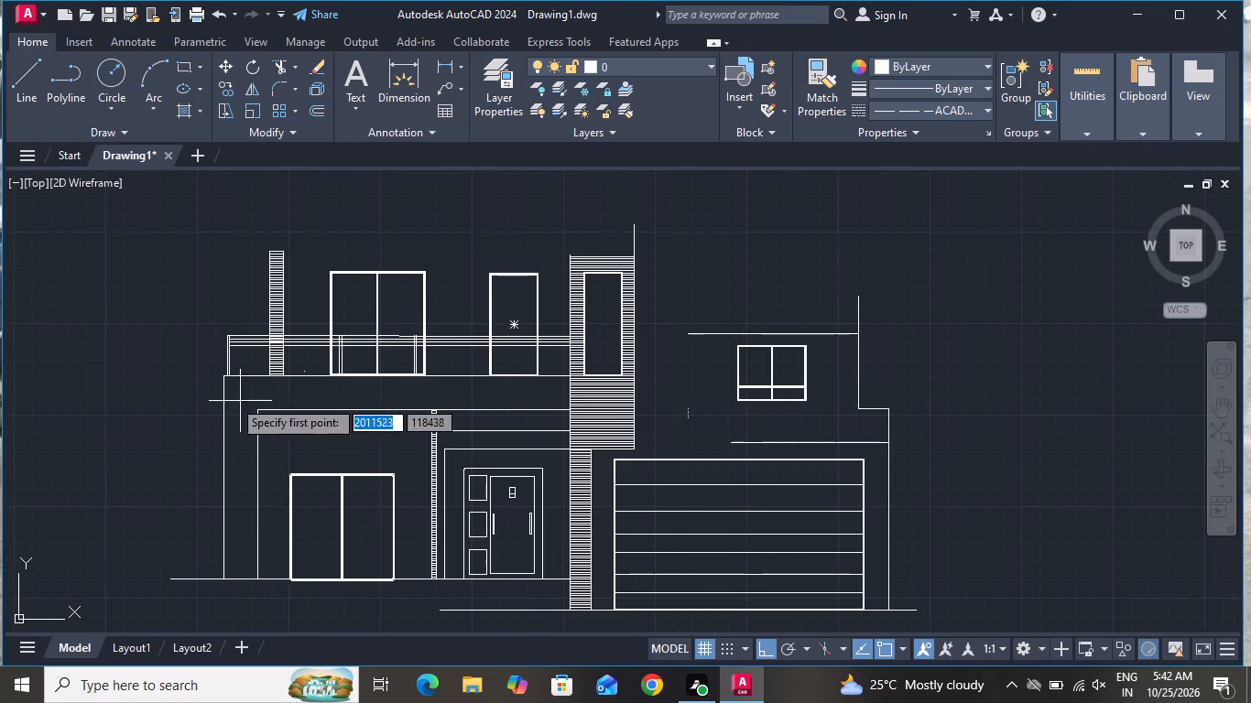
scroll(237, 373, "up", 4)
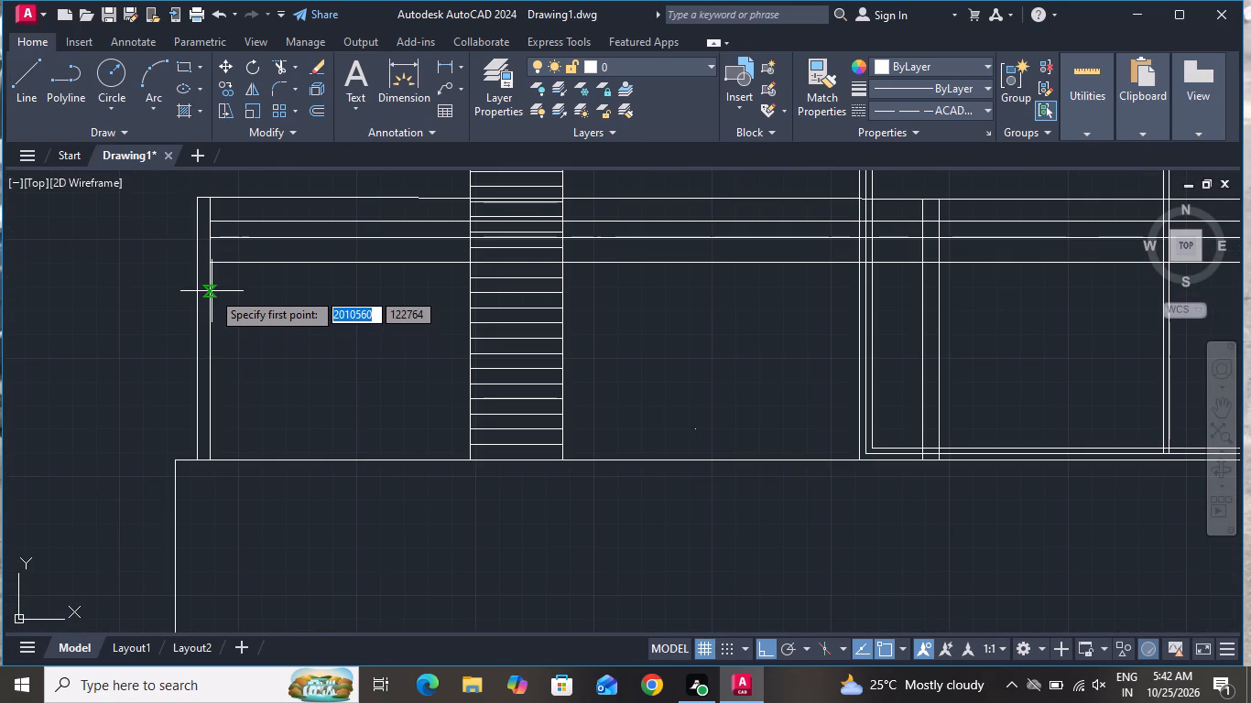
left_click(210, 283)
scroll(419, 325, "down", 3)
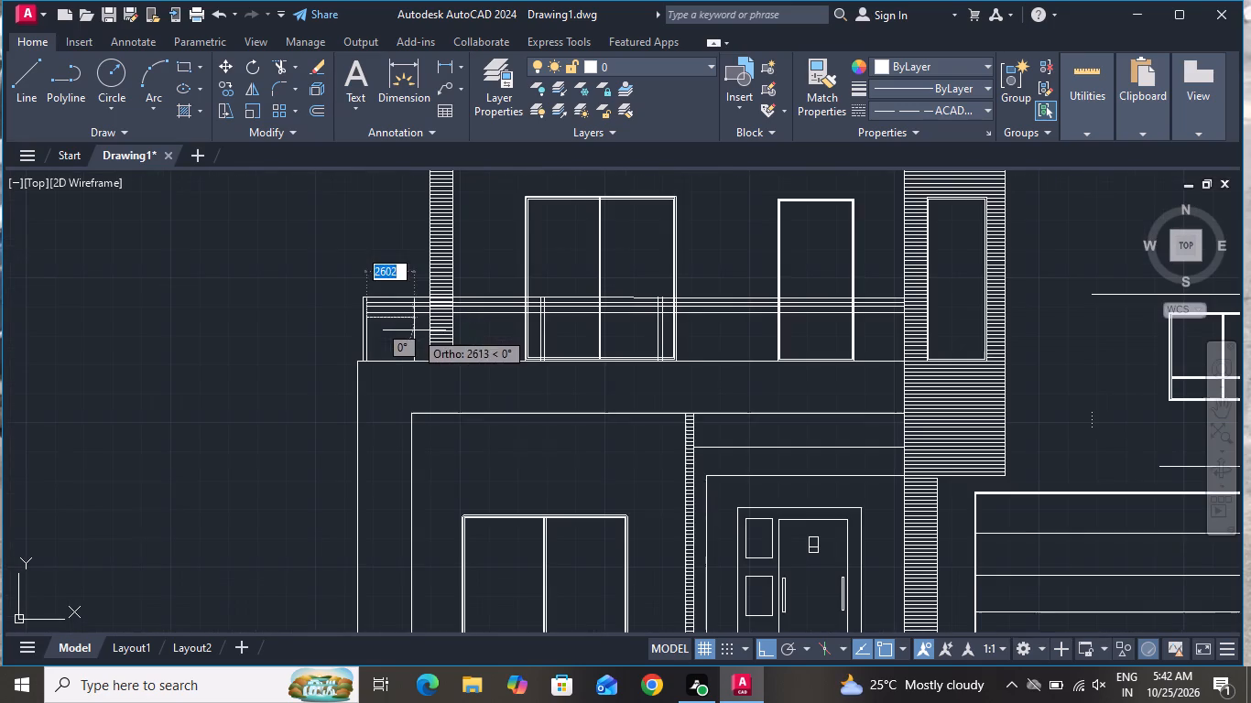
scroll(897, 304, "up", 4)
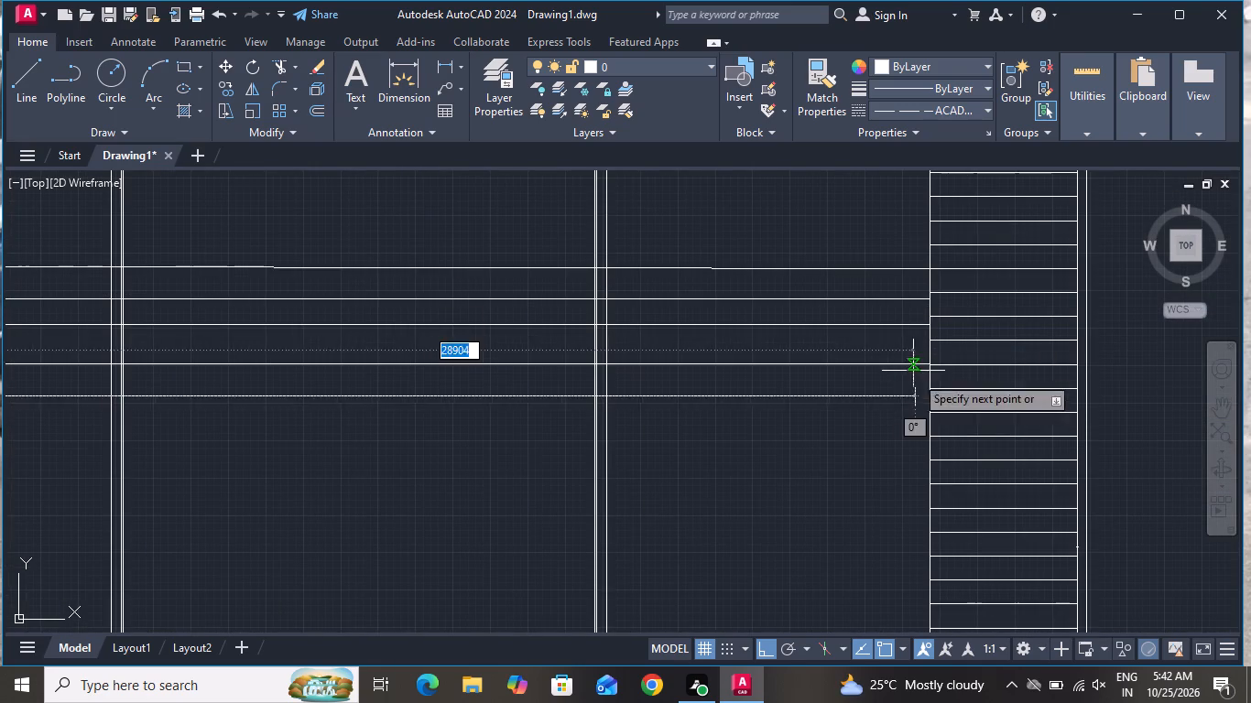
left_click(930, 400)
right_click(930, 399)
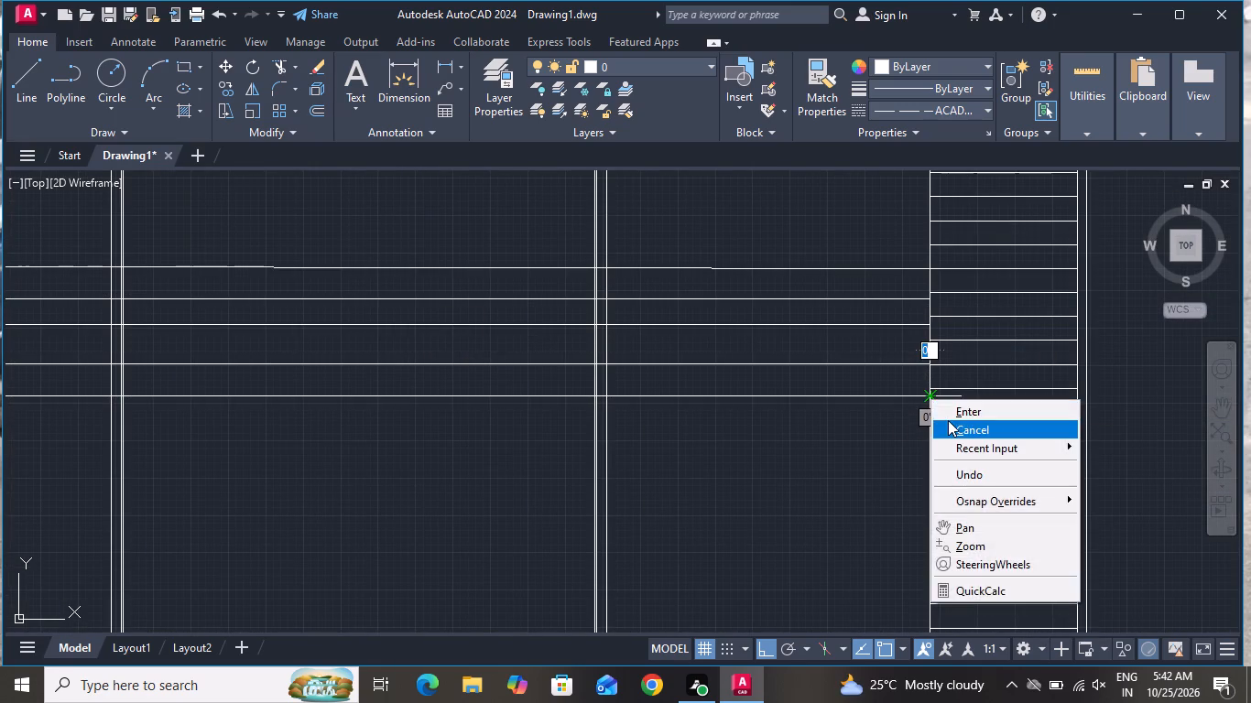
left_click(948, 420)
Draw a fifth horizontal railing line below the fourth, from the end post's inner edge to the tower's near edge.
left_click(20, 75)
scroll(396, 304, "down", 2)
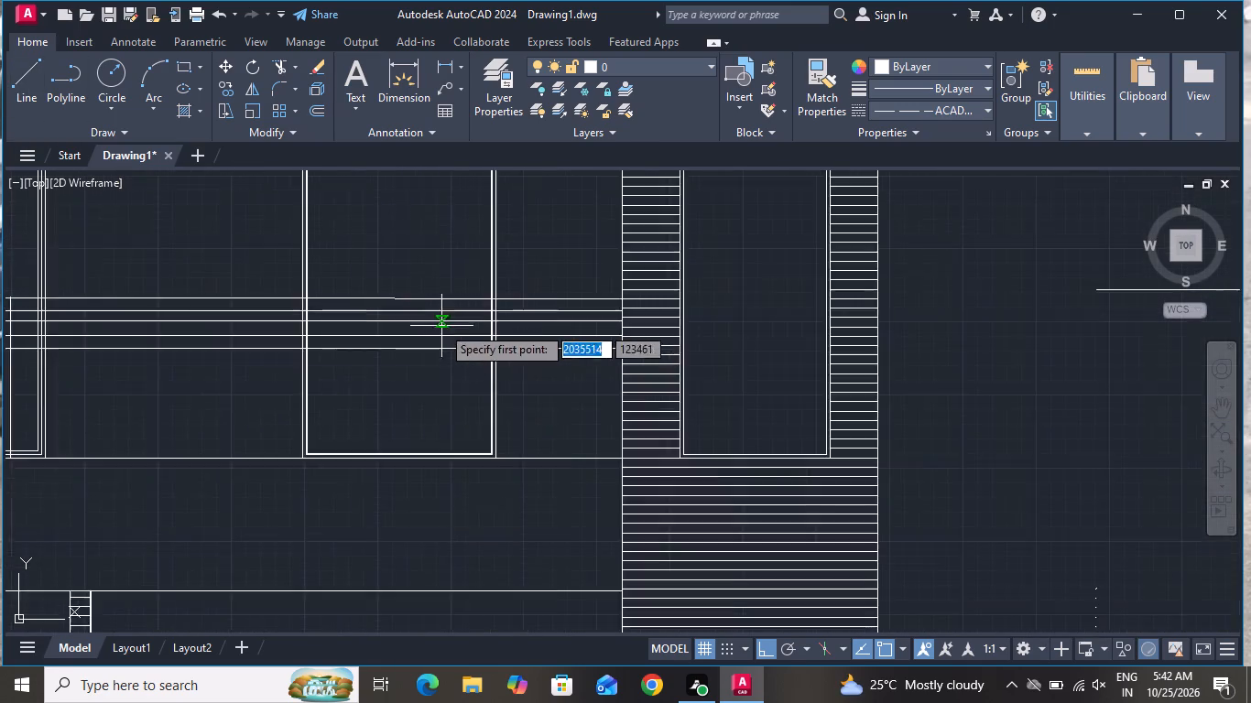
scroll(445, 328, "down", 2)
scroll(71, 368, "down", 3)
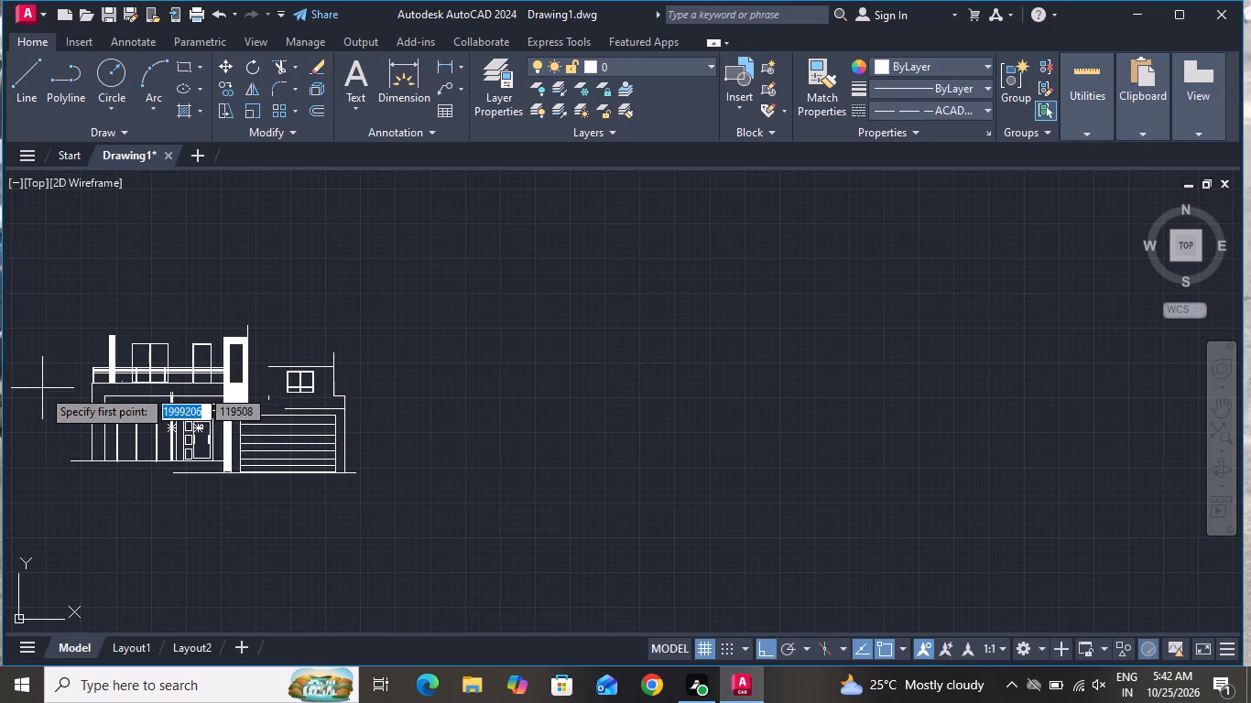
scroll(55, 381, "up", 4)
scroll(147, 329, "up", 2)
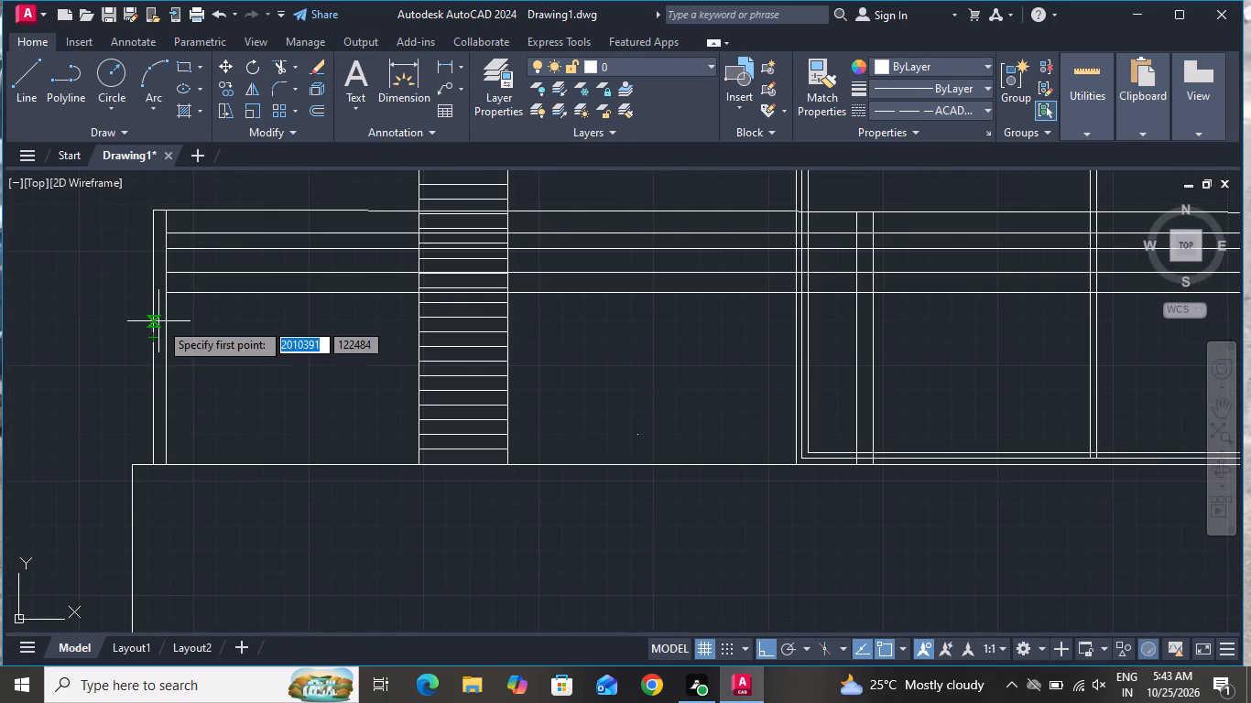
left_click(166, 311)
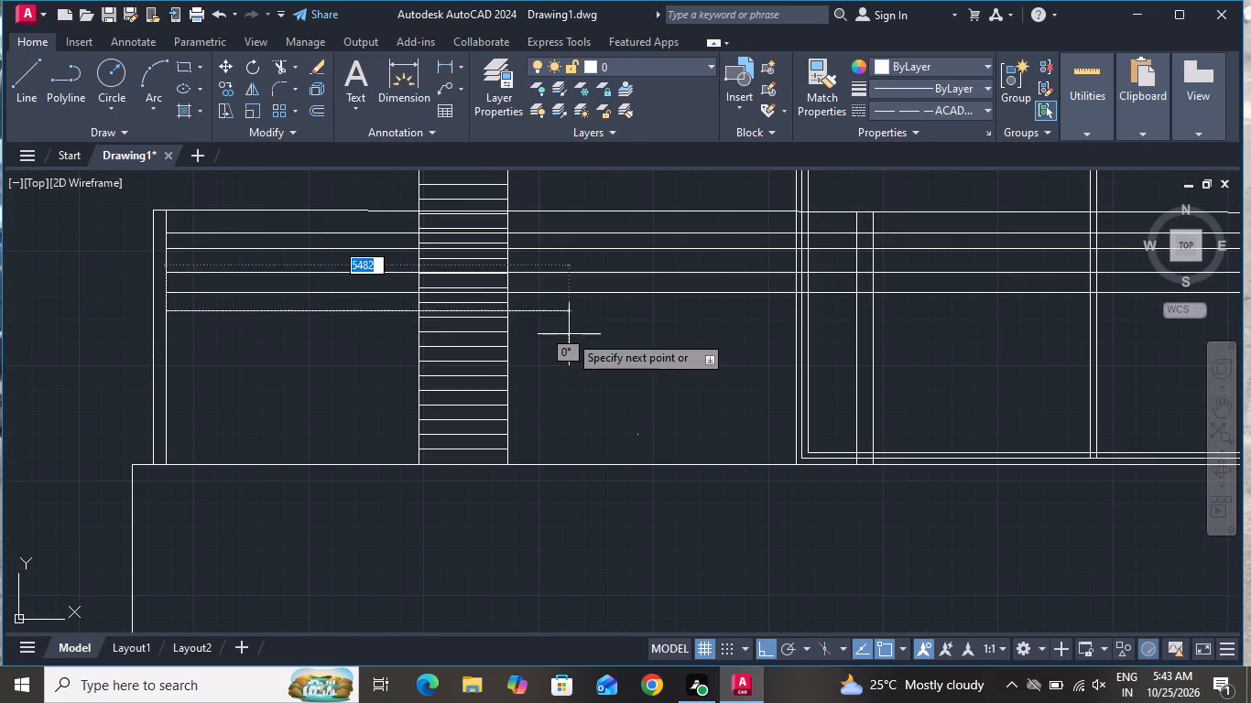
scroll(564, 336, "down", 2)
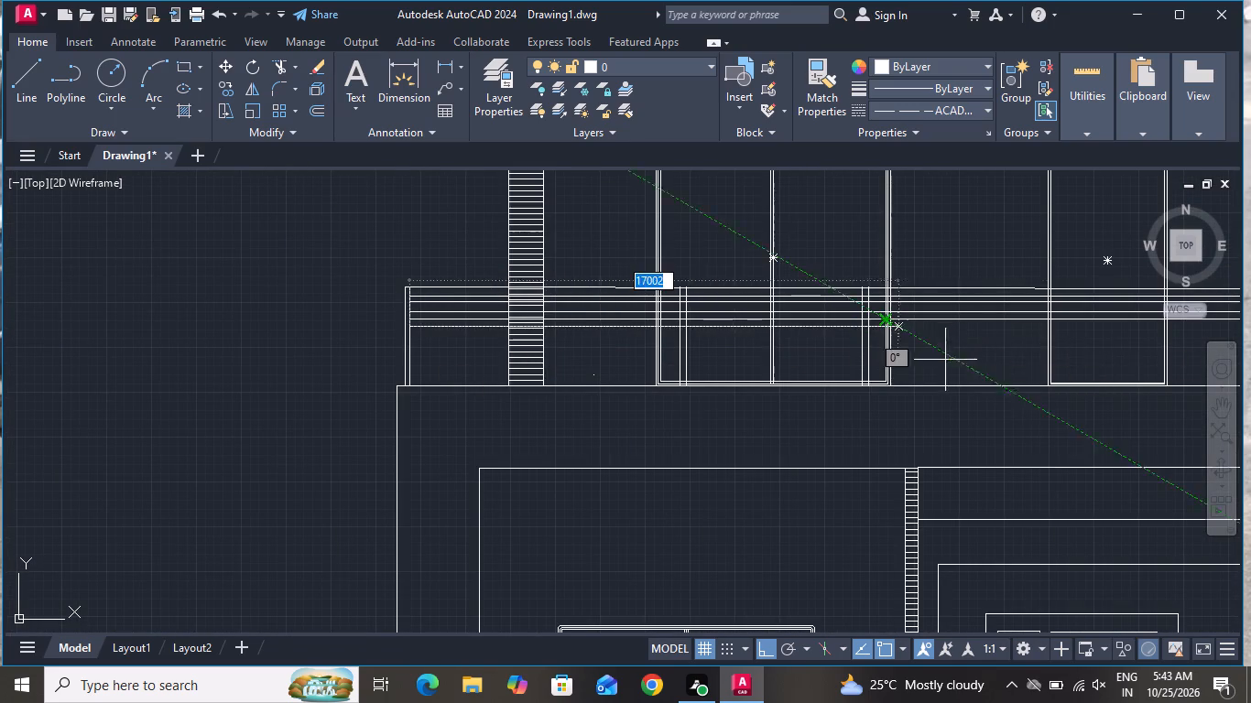
scroll(912, 366, "down", 3)
scroll(944, 369, "up", 1)
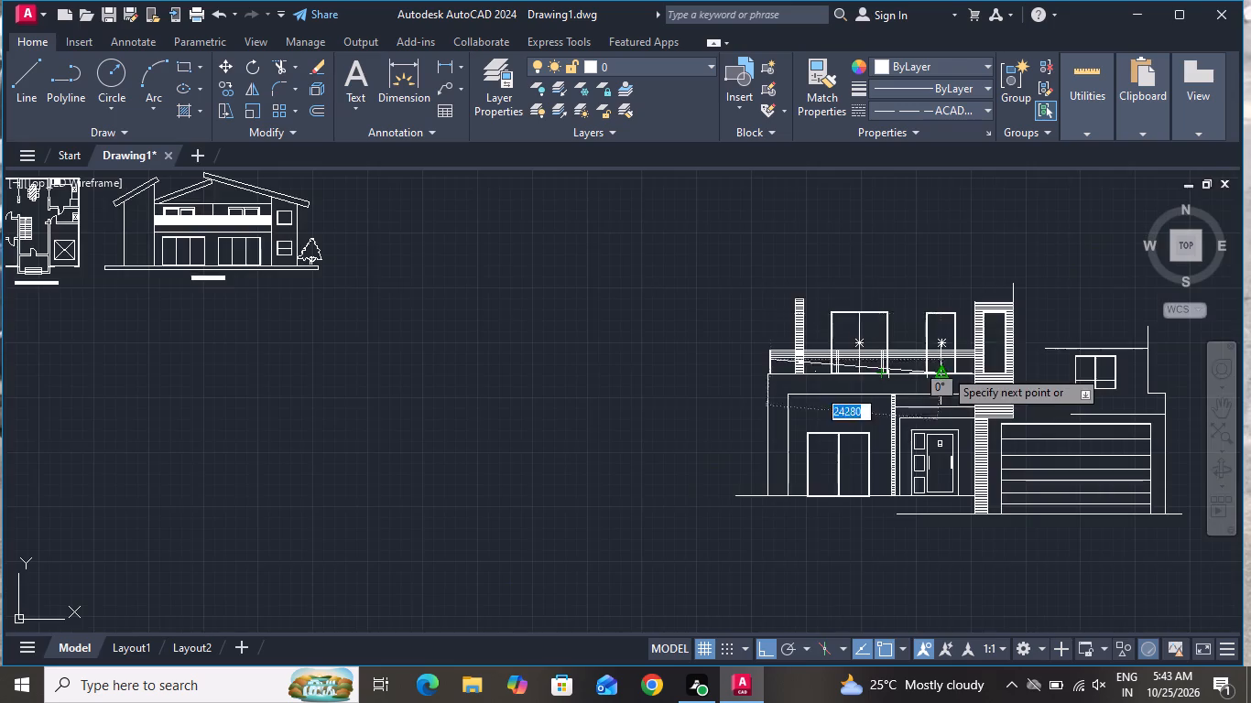
scroll(944, 369, "up", 3)
scroll(1074, 297, "up", 2)
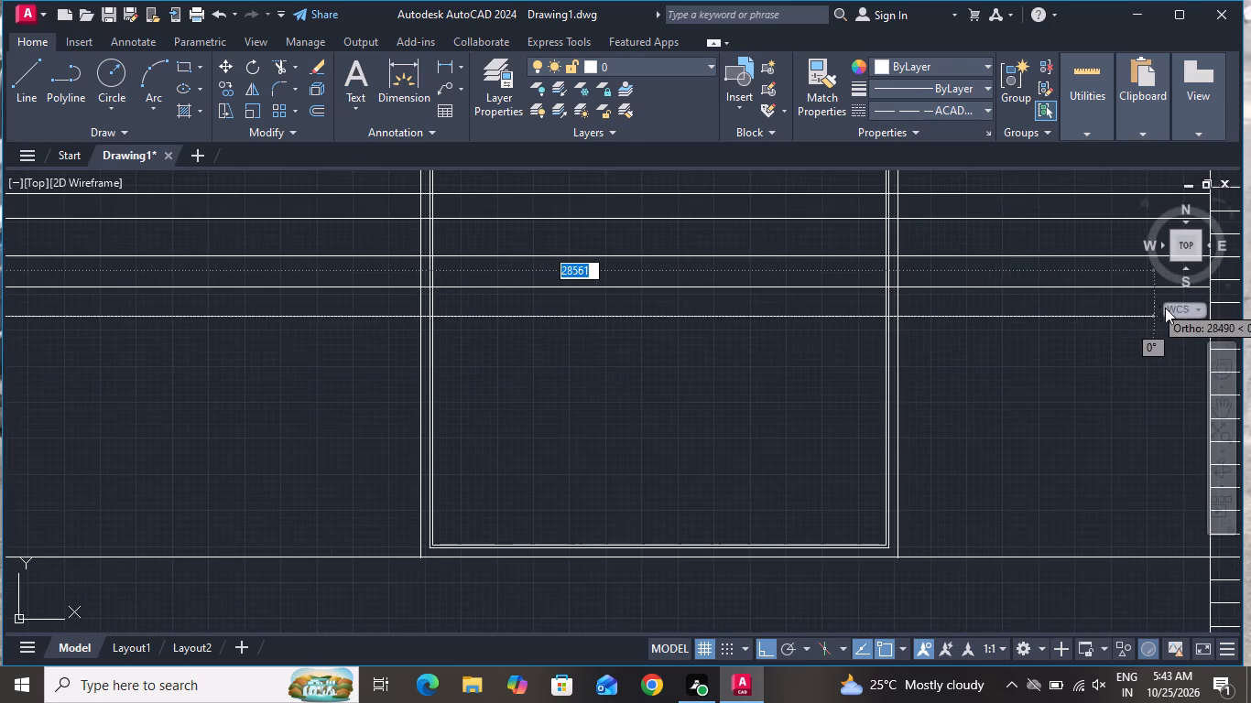
scroll(1117, 330, "down", 2)
scroll(1120, 325, "up", 2)
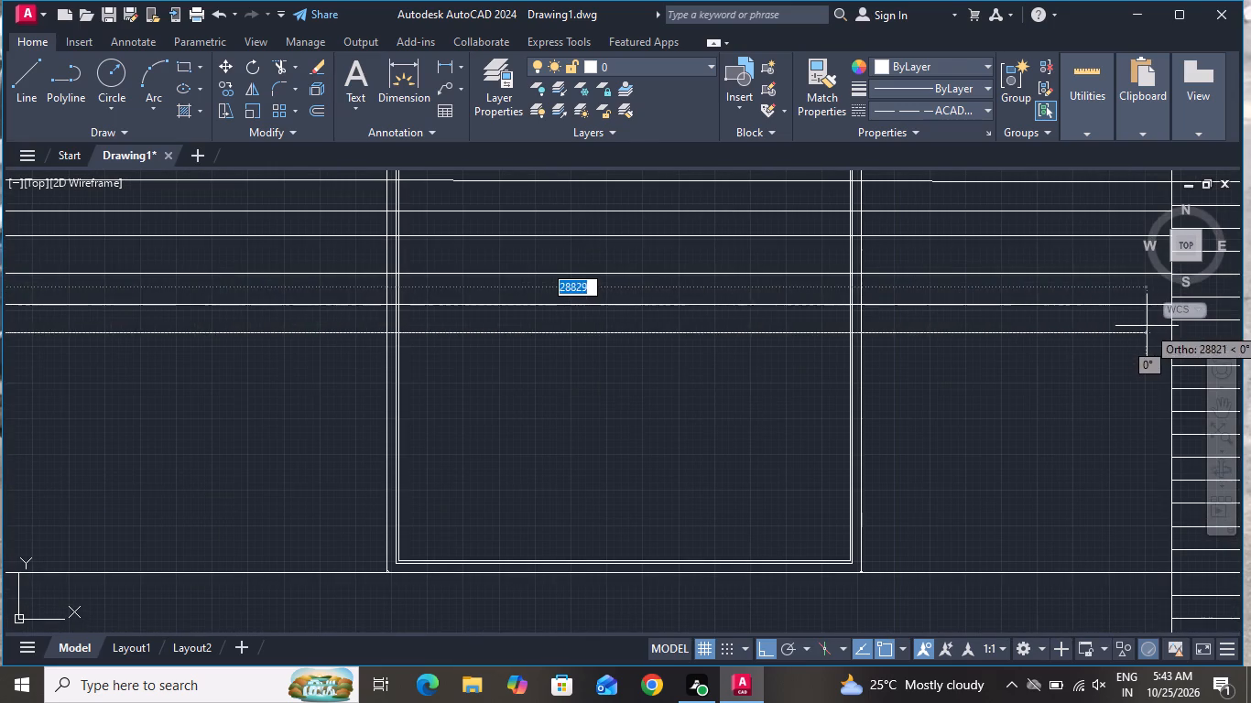
left_click(1169, 327)
right_click(1169, 327)
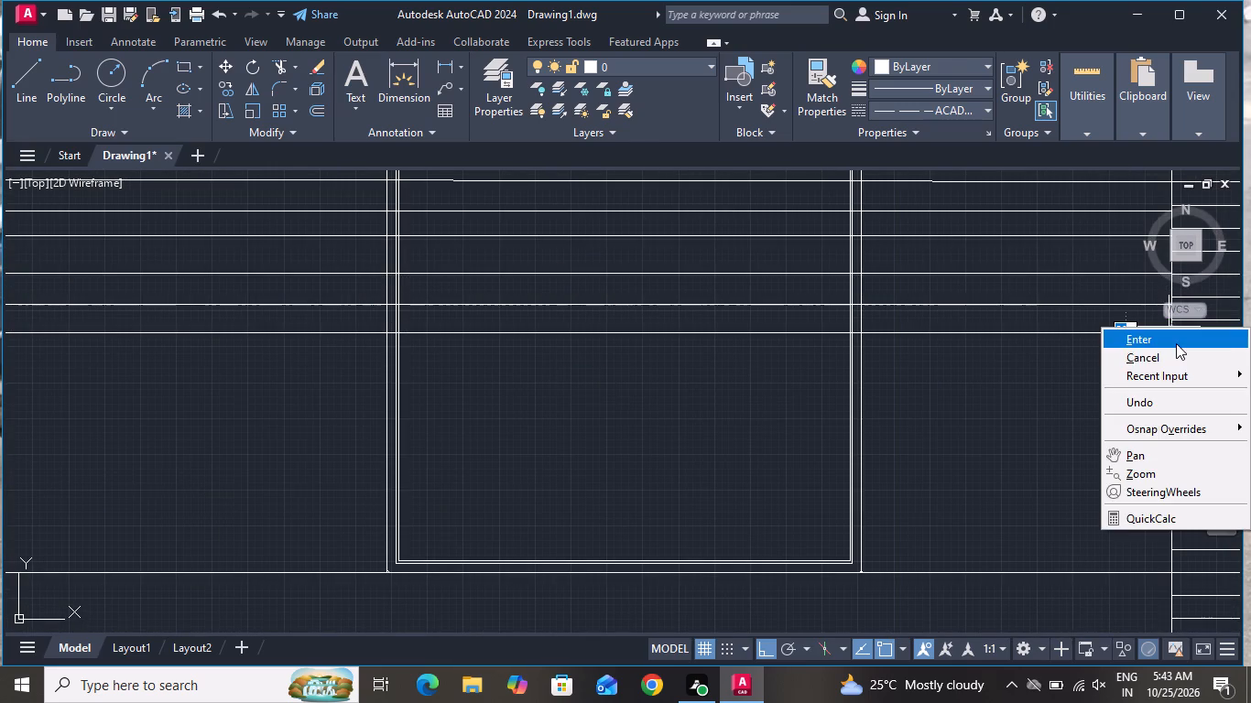
left_click(1176, 349)
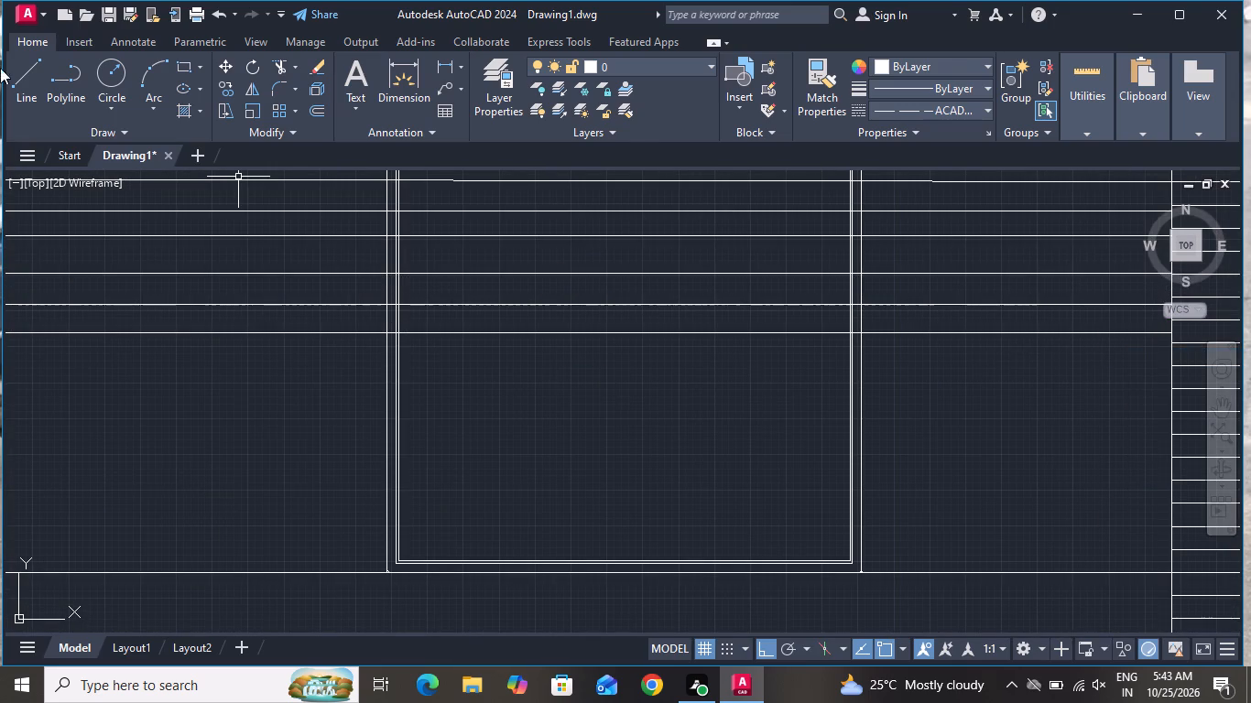
Draw a sixth horizontal railing line below the fifth, from the end post's inner edge to the hatched tower's near edge.
left_click(34, 55)
scroll(392, 293, "down", 1)
scroll(499, 316, "down", 1)
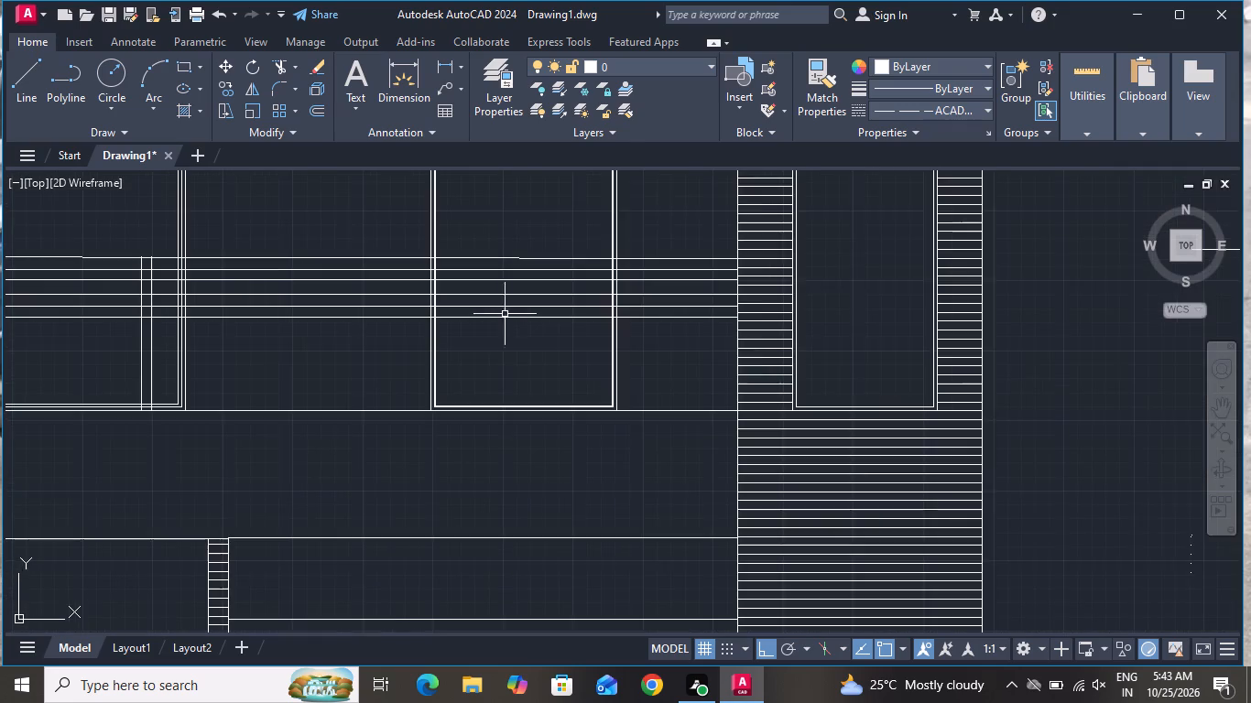
scroll(505, 314, "down", 1)
left_click(37, 85)
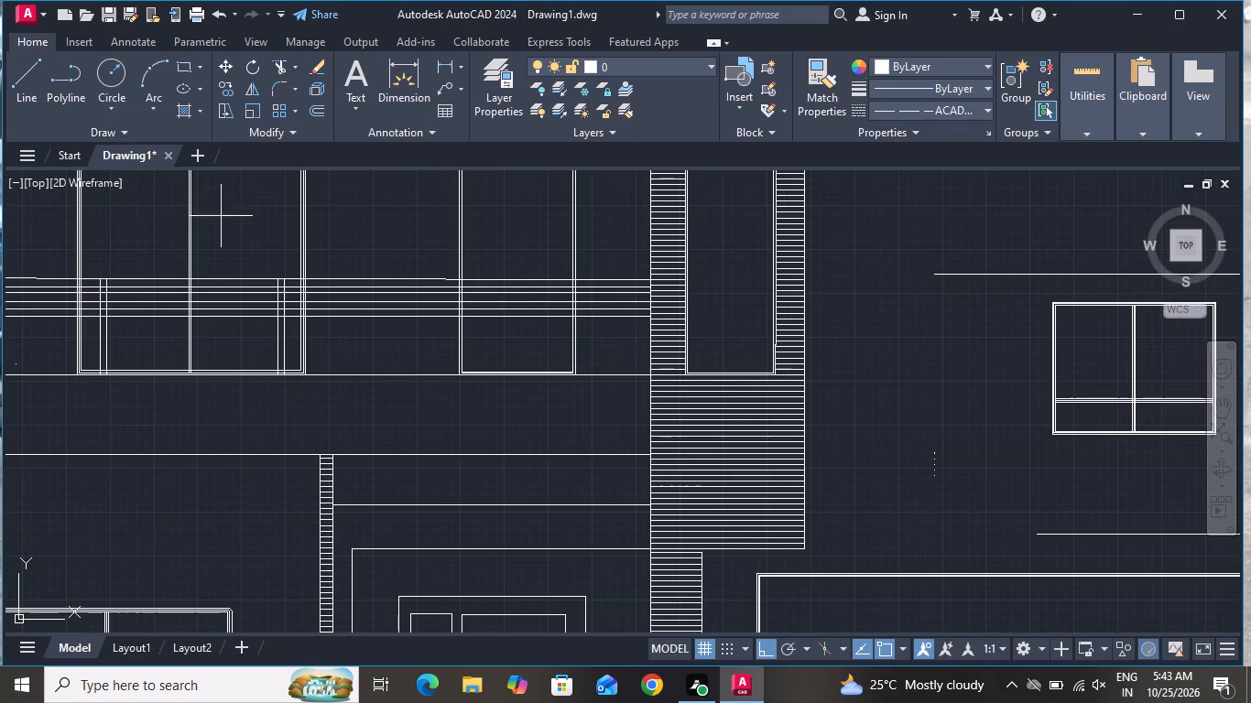
scroll(324, 295, "down", 3)
scroll(163, 319, "up", 4)
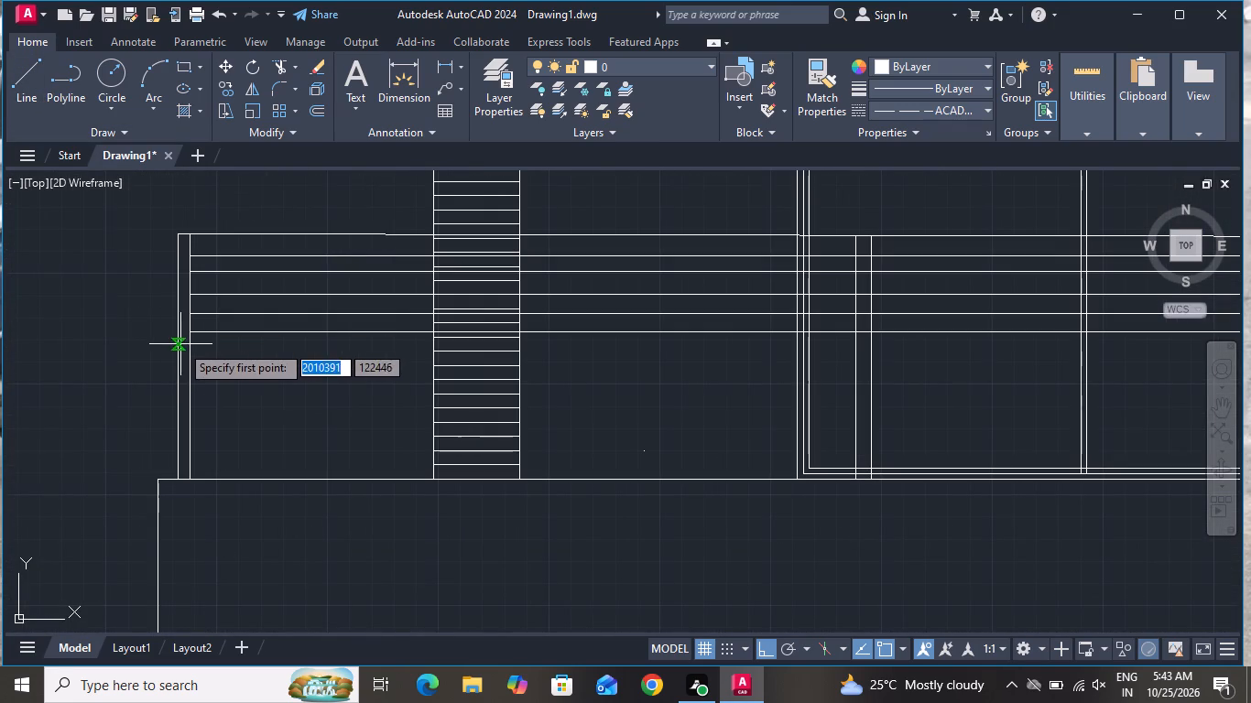
left_click(191, 352)
scroll(446, 347, "down", 3)
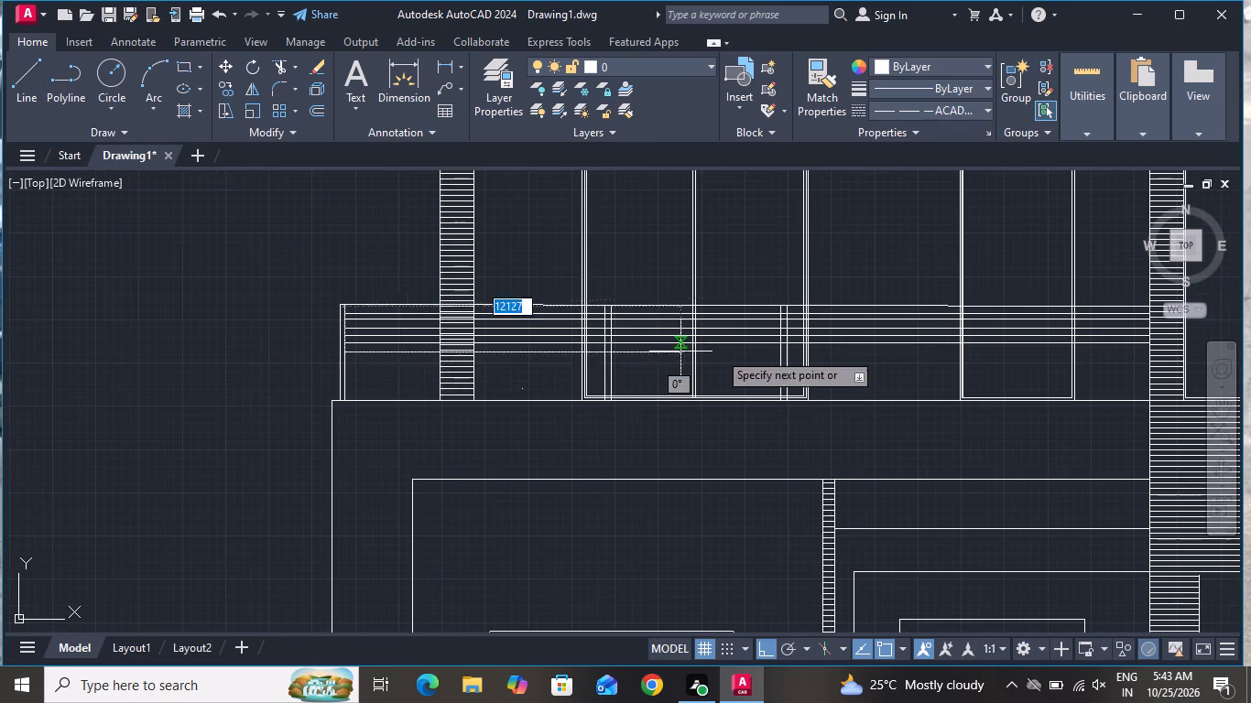
scroll(809, 379, "down", 3)
scroll(930, 367, "up", 4)
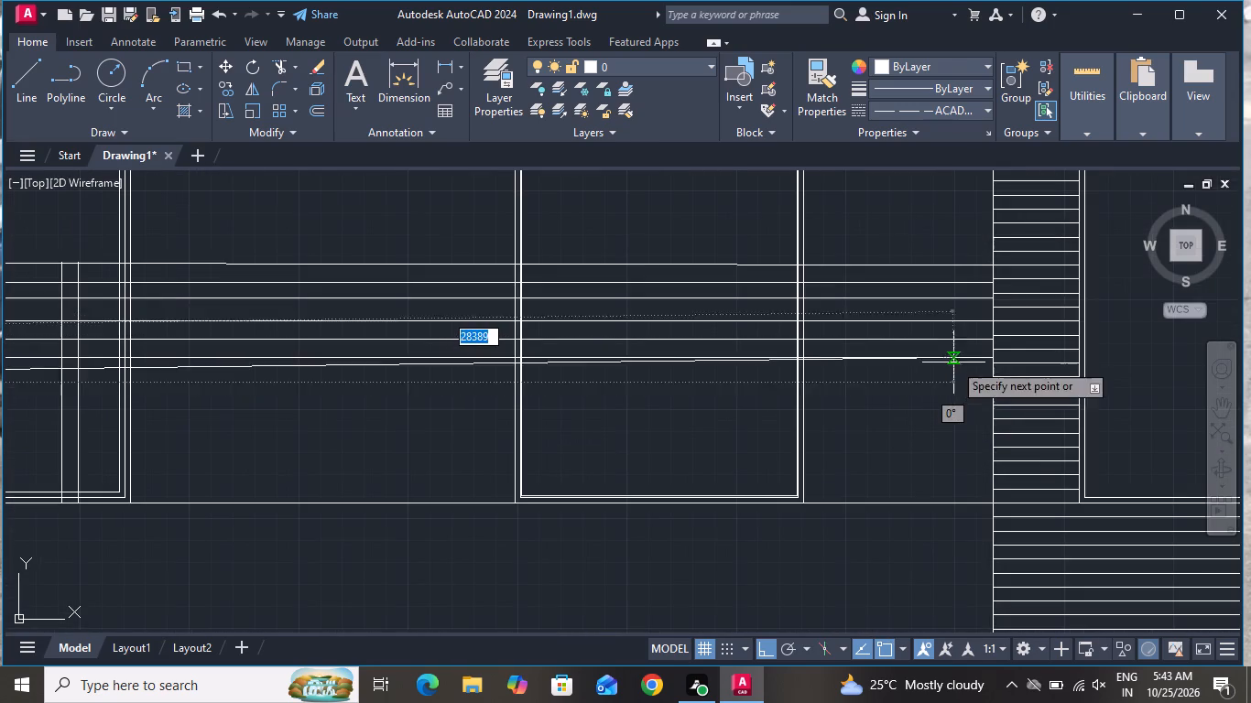
left_click(994, 372)
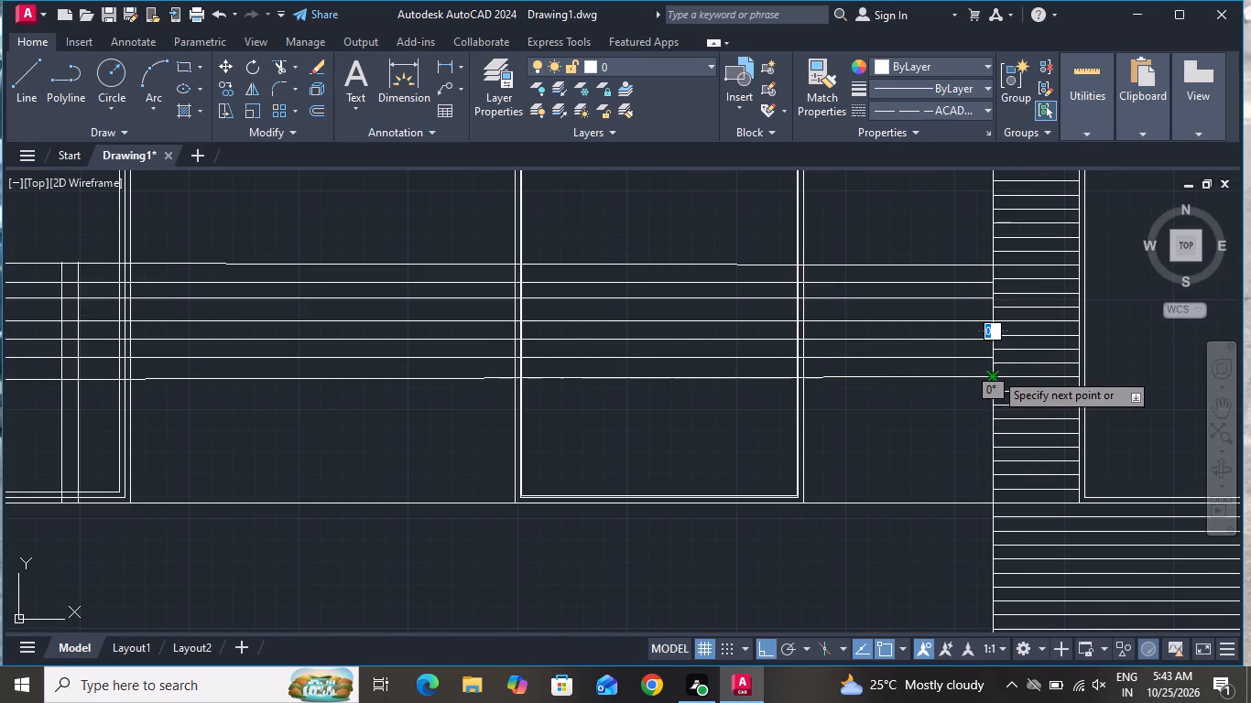
right_click(995, 372)
left_click(997, 398)
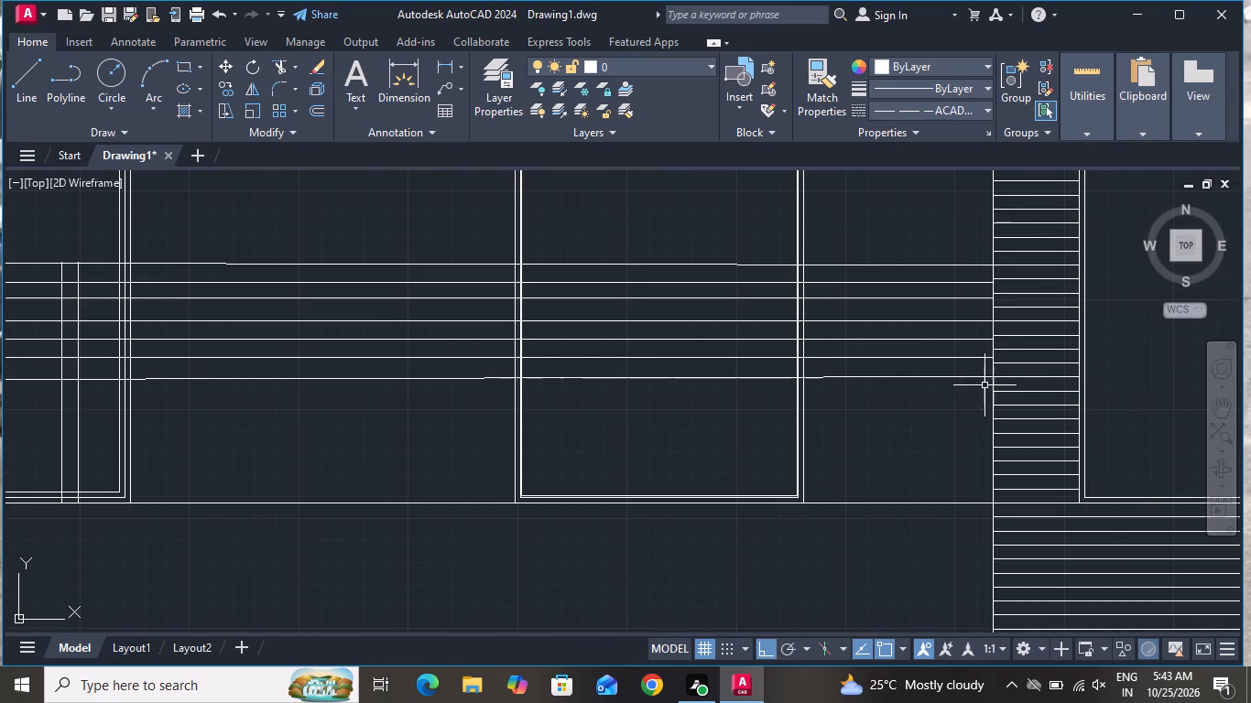
Draw a seventh horizontal railing line about 29047 long below the sixth, from the end post's inner edge to the tower's near edge.
left_click(34, 90)
scroll(667, 493, "down", 1)
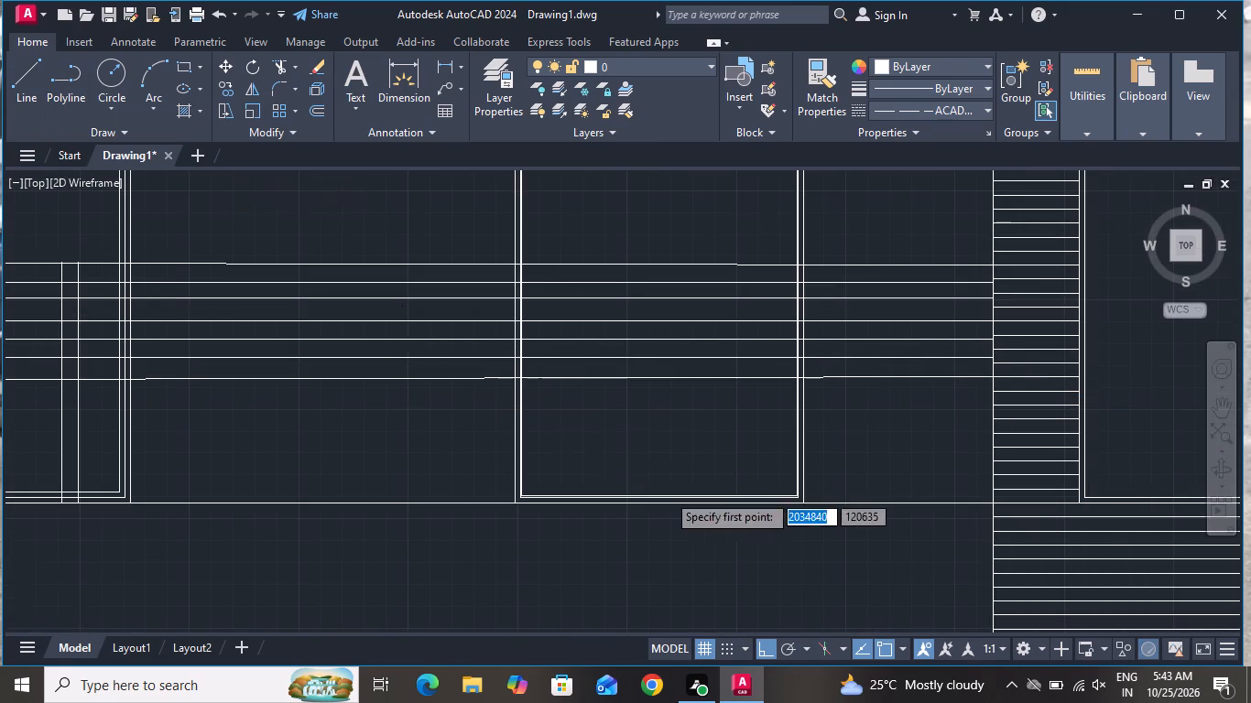
scroll(667, 493, "down", 1)
scroll(740, 495, "down", 1)
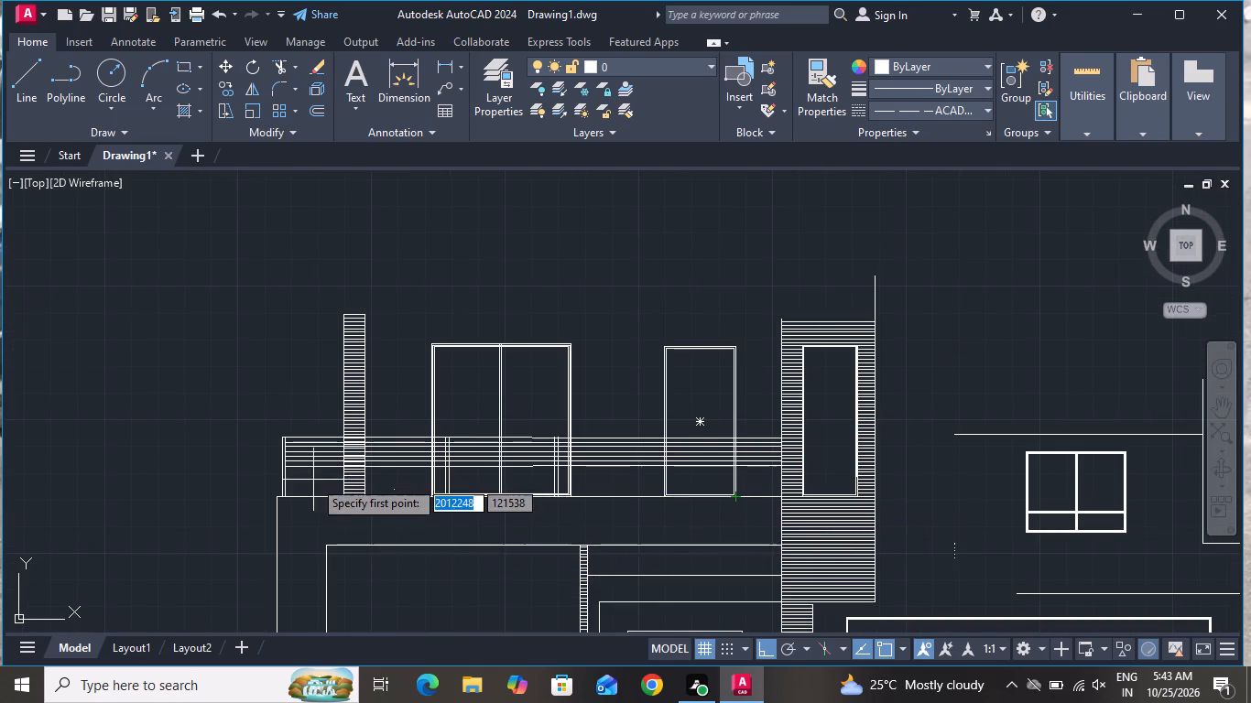
scroll(313, 480, "up", 3)
scroll(232, 454, "up", 2)
left_click(207, 434)
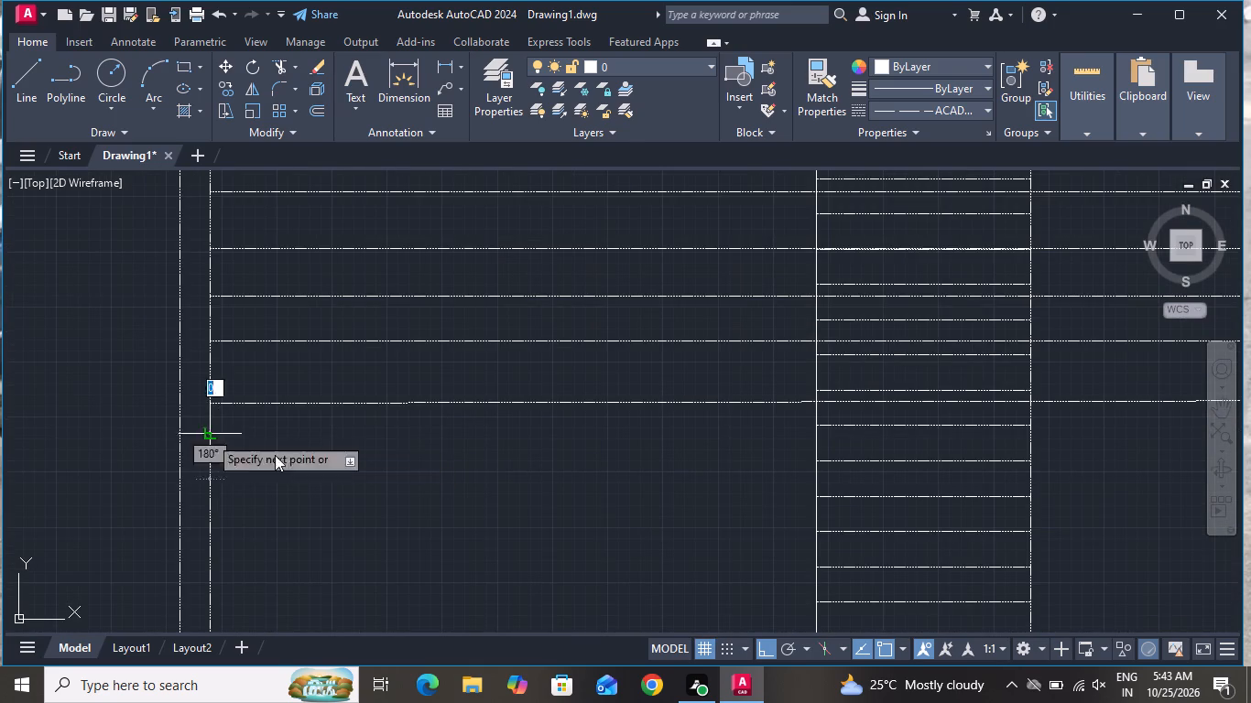
scroll(394, 499, "down", 2)
scroll(935, 525, "down", 6)
scroll(1106, 519, "up", 4)
scroll(970, 593, "up", 3)
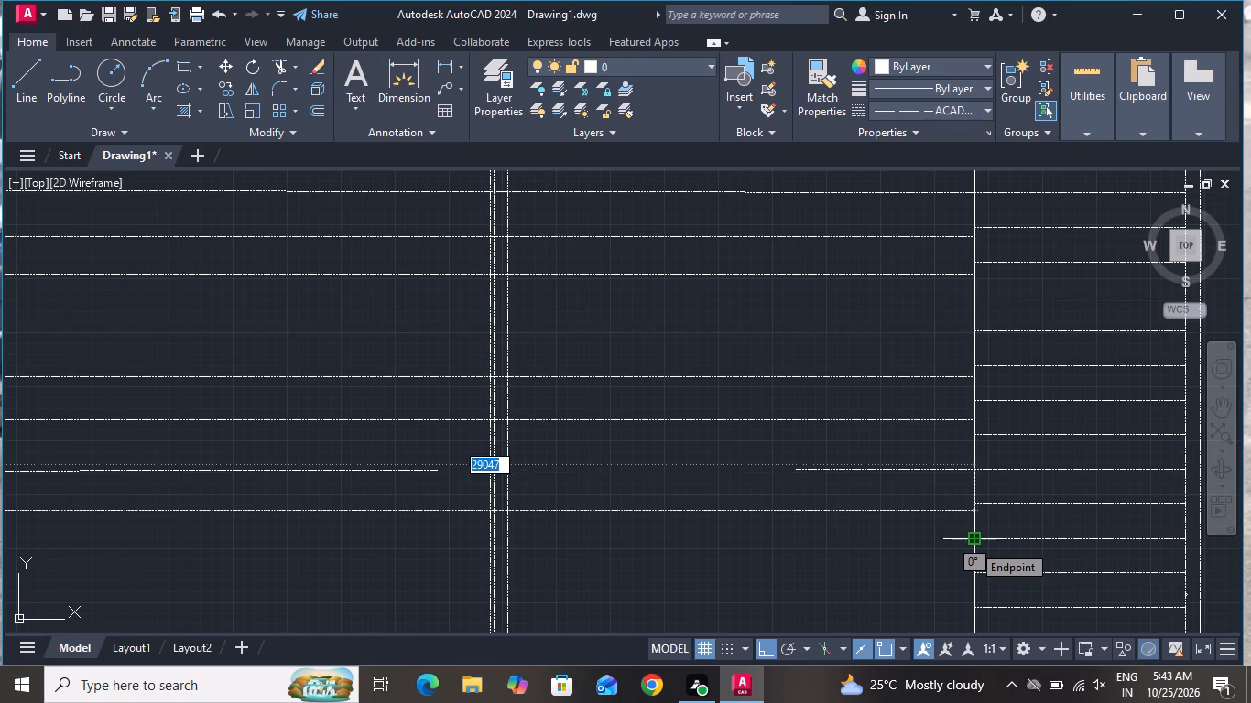
scroll(972, 544, "up", 2)
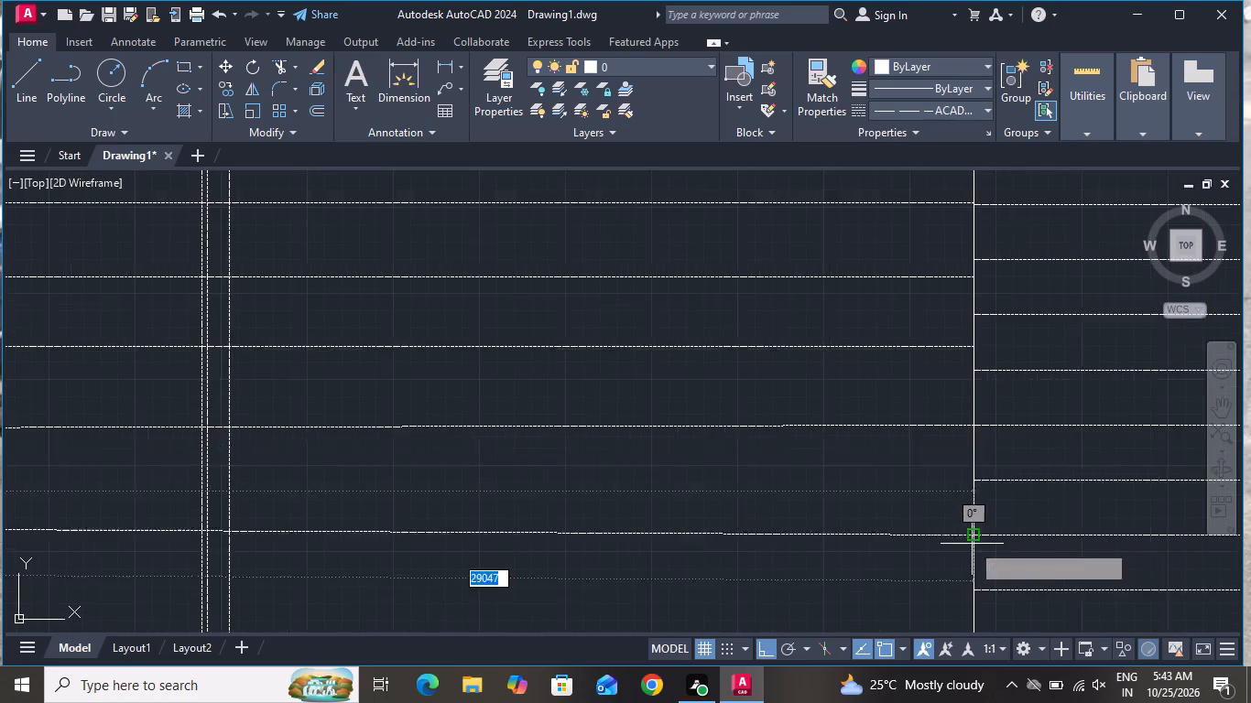
left_click(976, 461)
right_click(971, 467)
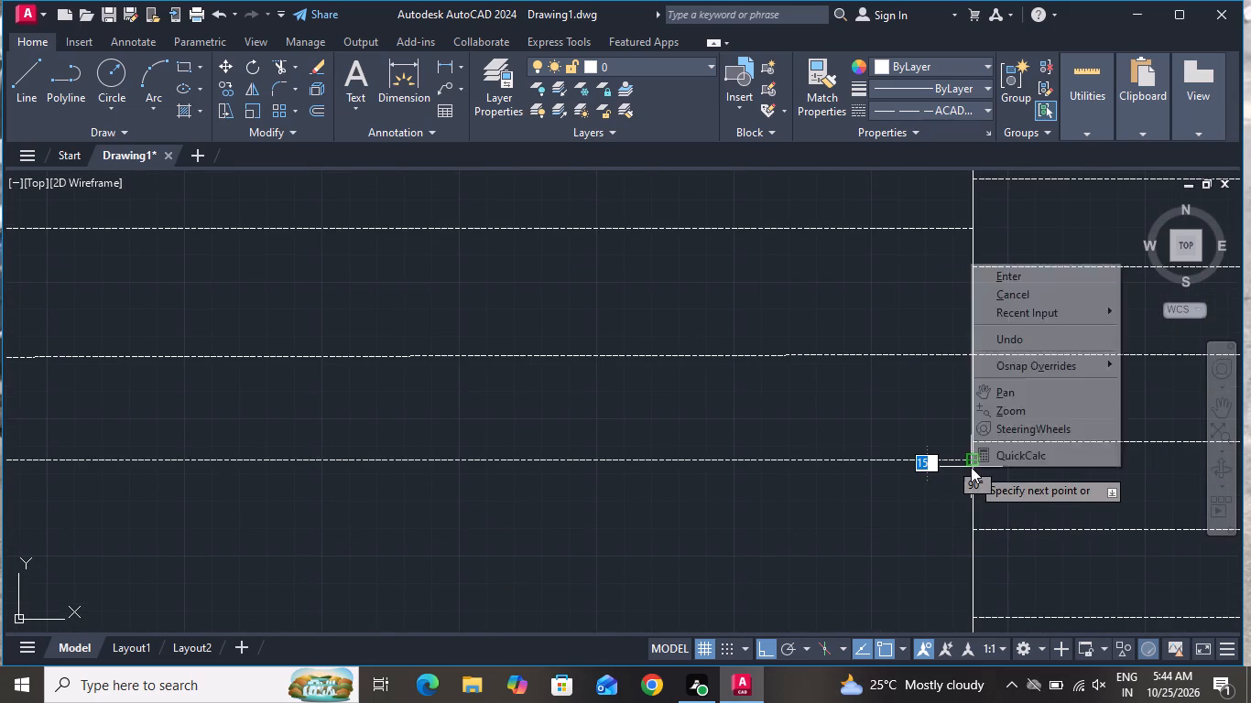
left_click(991, 282)
Draw an eighth horizontal railing line about 29047 long below the seventh, from the end post's inner edge to the tower's near edge.
scroll(970, 351, "down", 2)
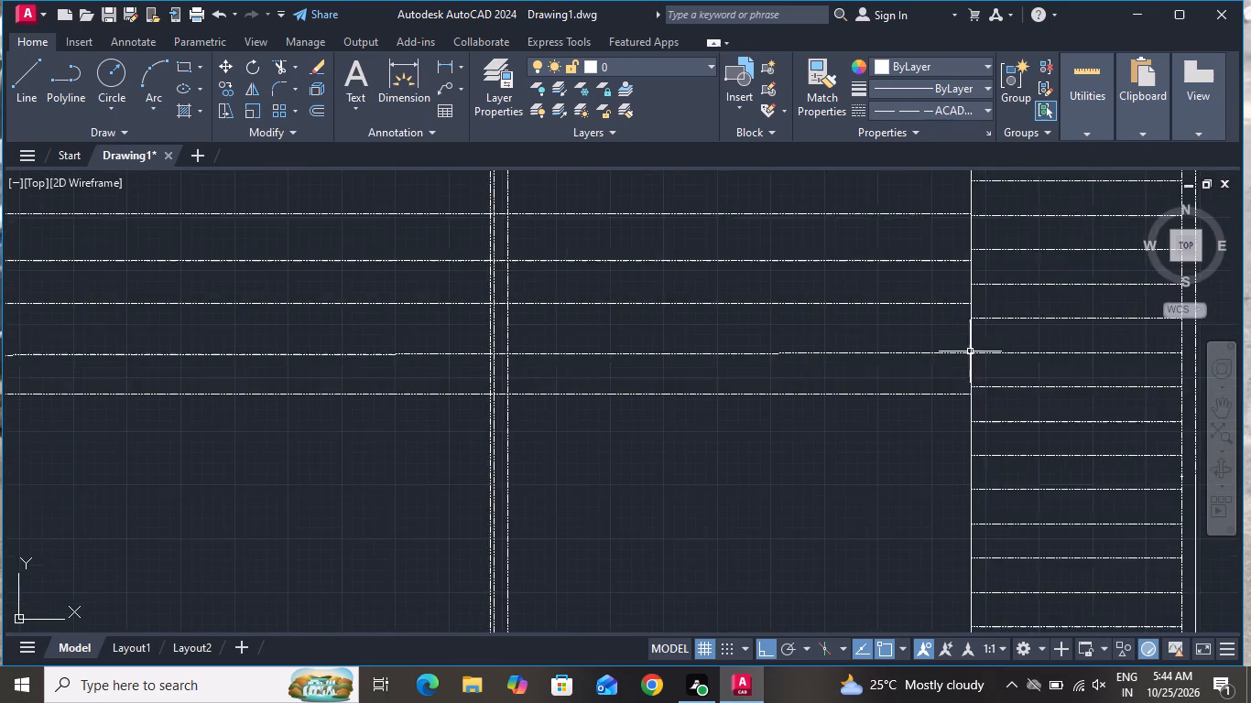
scroll(970, 351, "down", 3)
left_click(27, 72)
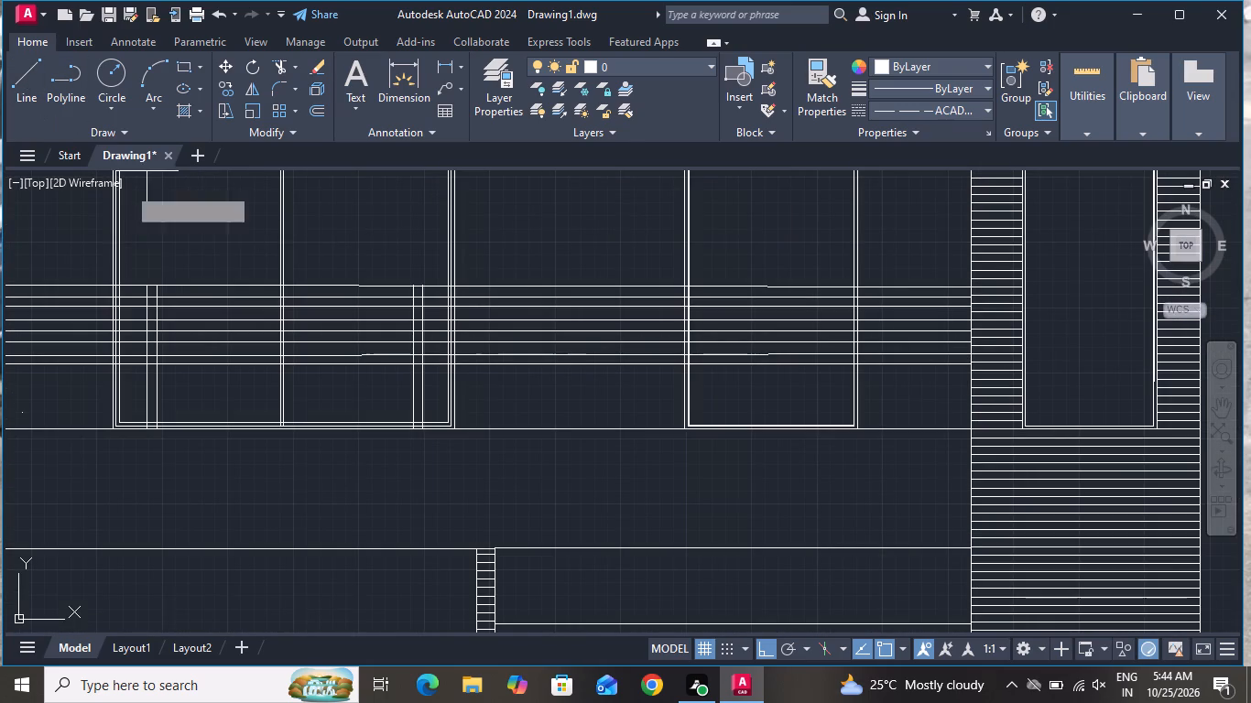
scroll(345, 376, "down", 2)
scroll(107, 396, "up", 4)
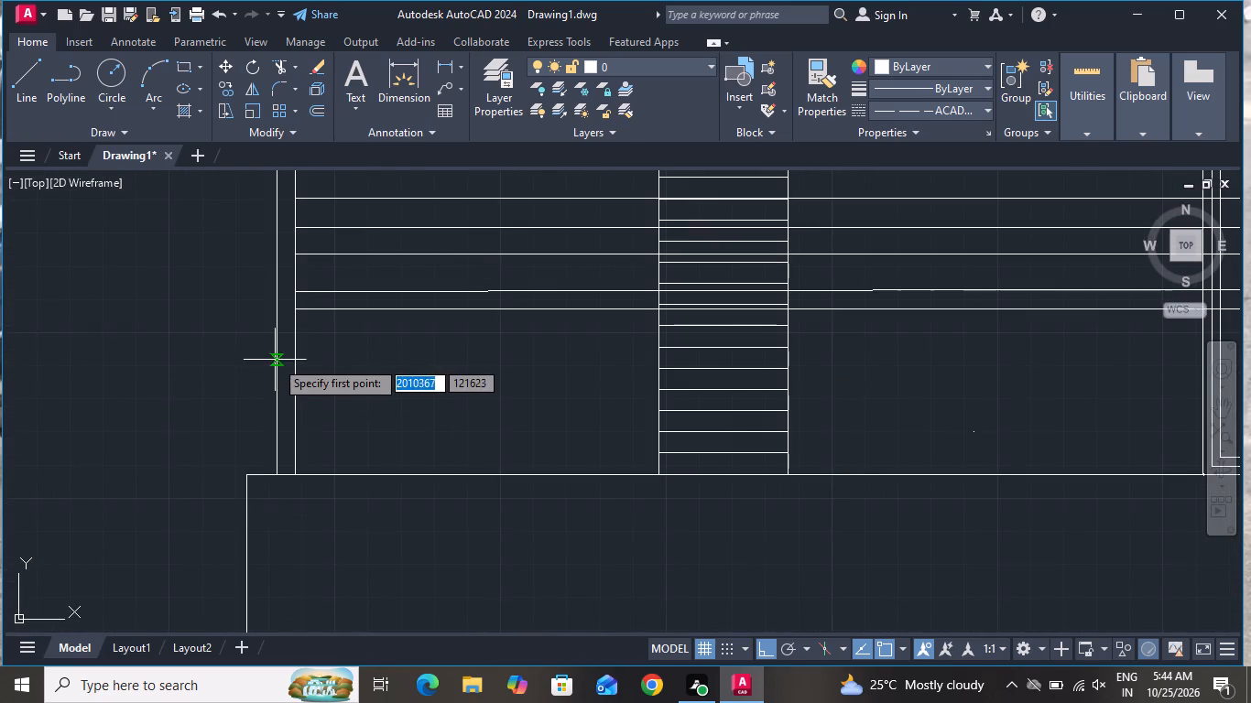
left_click(295, 333)
scroll(686, 425, "down", 3)
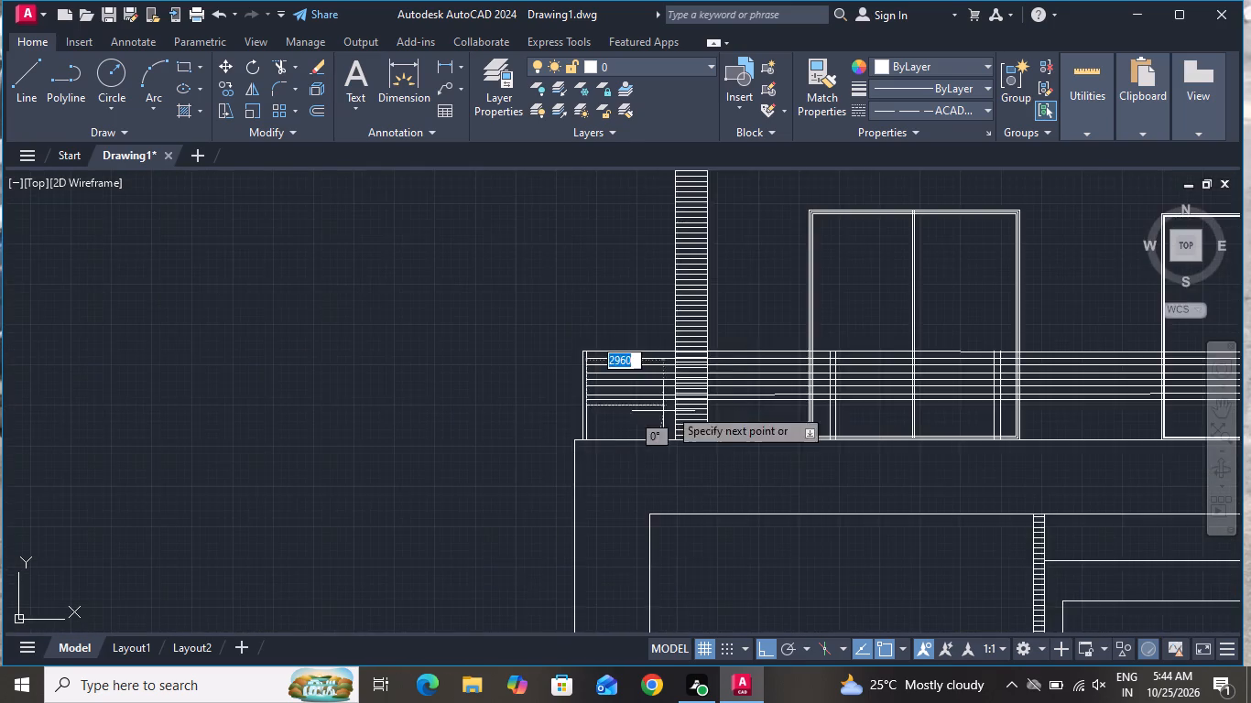
scroll(732, 398, "down", 2)
scroll(996, 416, "up", 4)
scroll(798, 368, "up", 3)
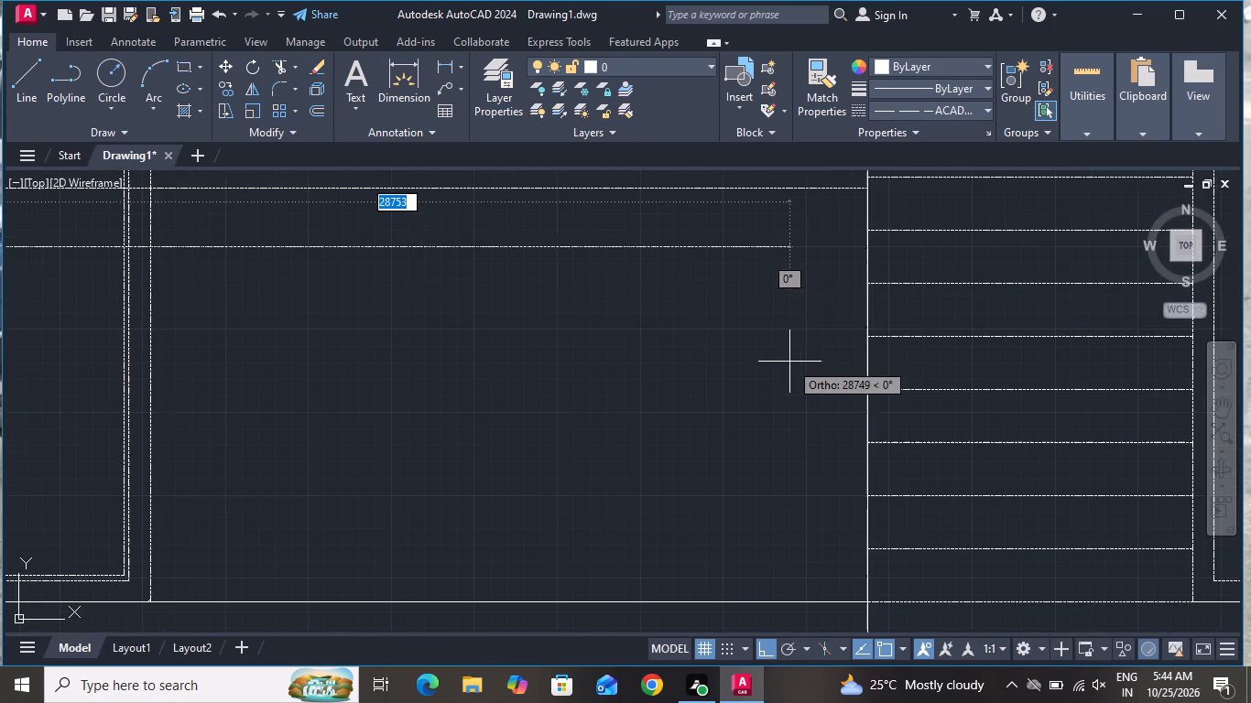
left_click(868, 246)
right_click(868, 247)
left_click(894, 281)
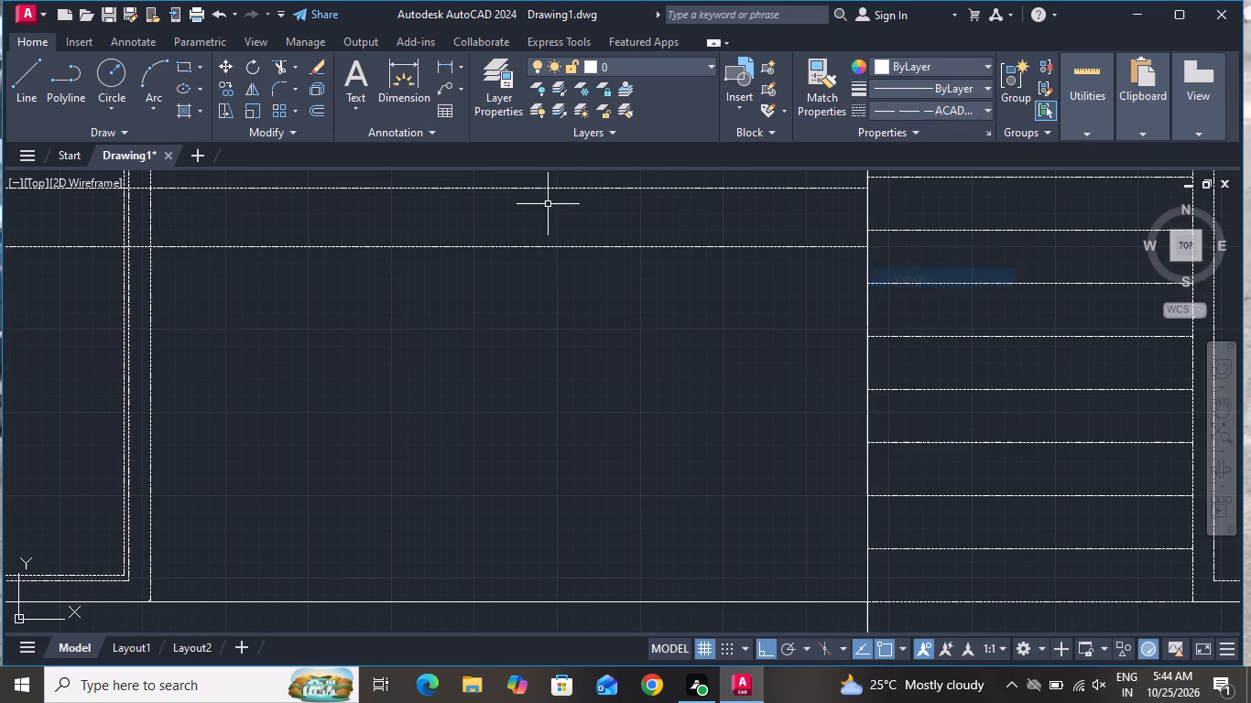
Draw a ninth horizontal railing line below the eighth, spanning from the end post's inner edge to the tower's near edge.
left_click(29, 87)
scroll(535, 375, "down", 2)
scroll(609, 384, "down", 2)
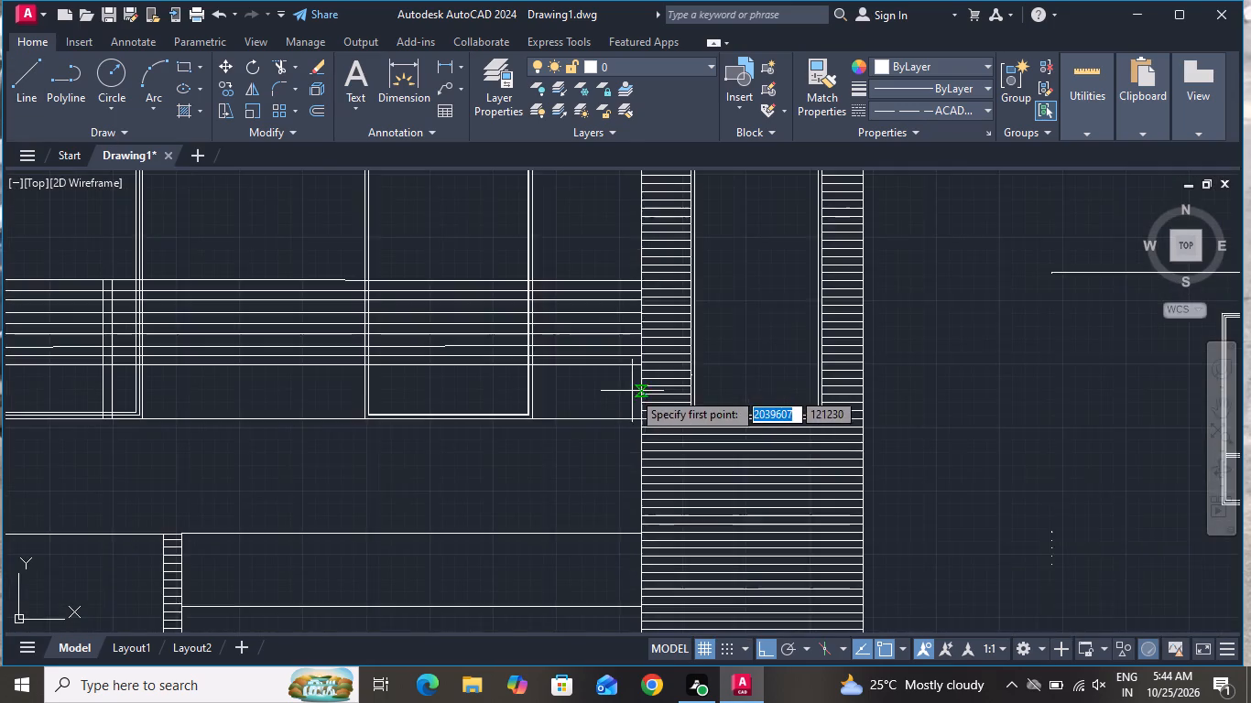
scroll(638, 388, "down", 3)
scroll(727, 376, "down", 1)
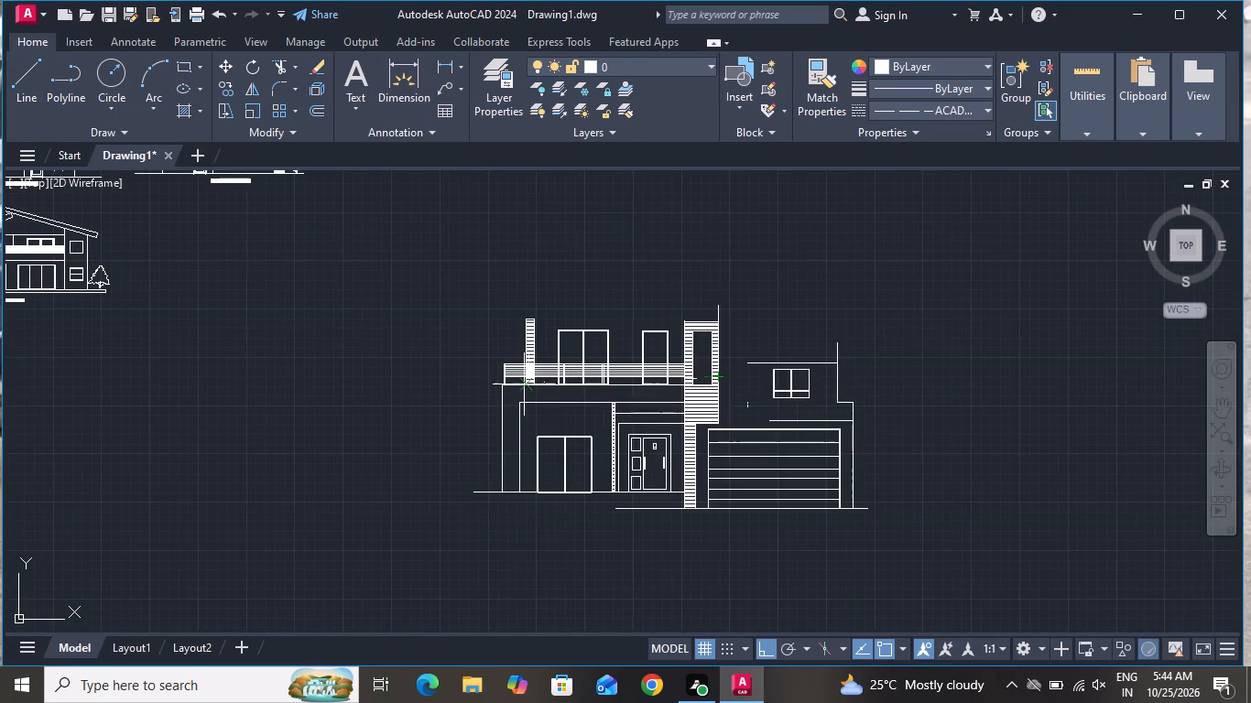
scroll(482, 384, "up", 3)
scroll(595, 365, "up", 3)
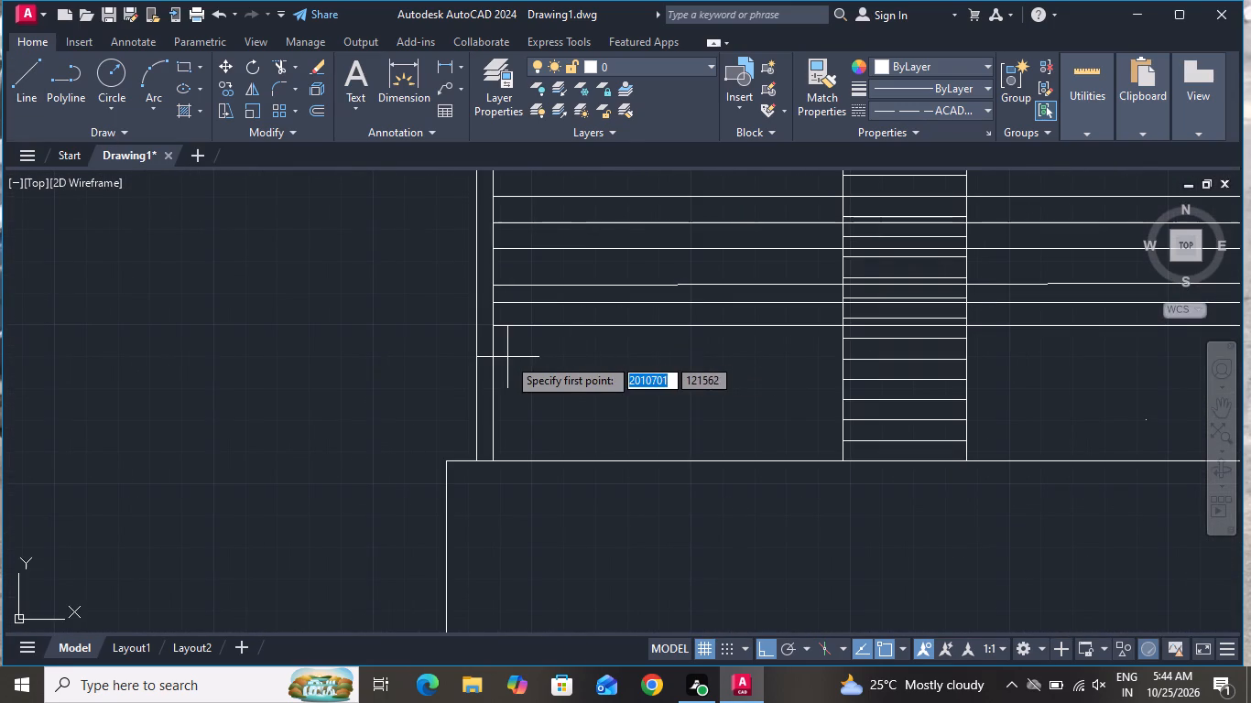
left_click(495, 349)
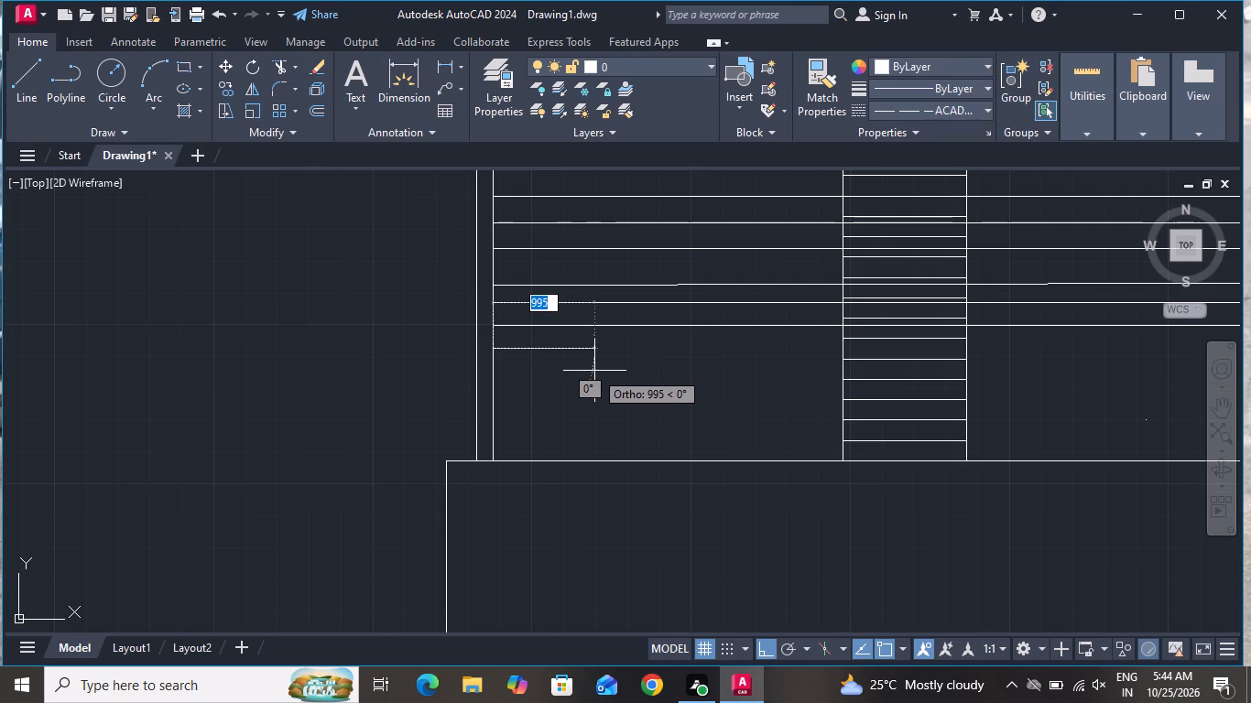
scroll(589, 374, "down", 2)
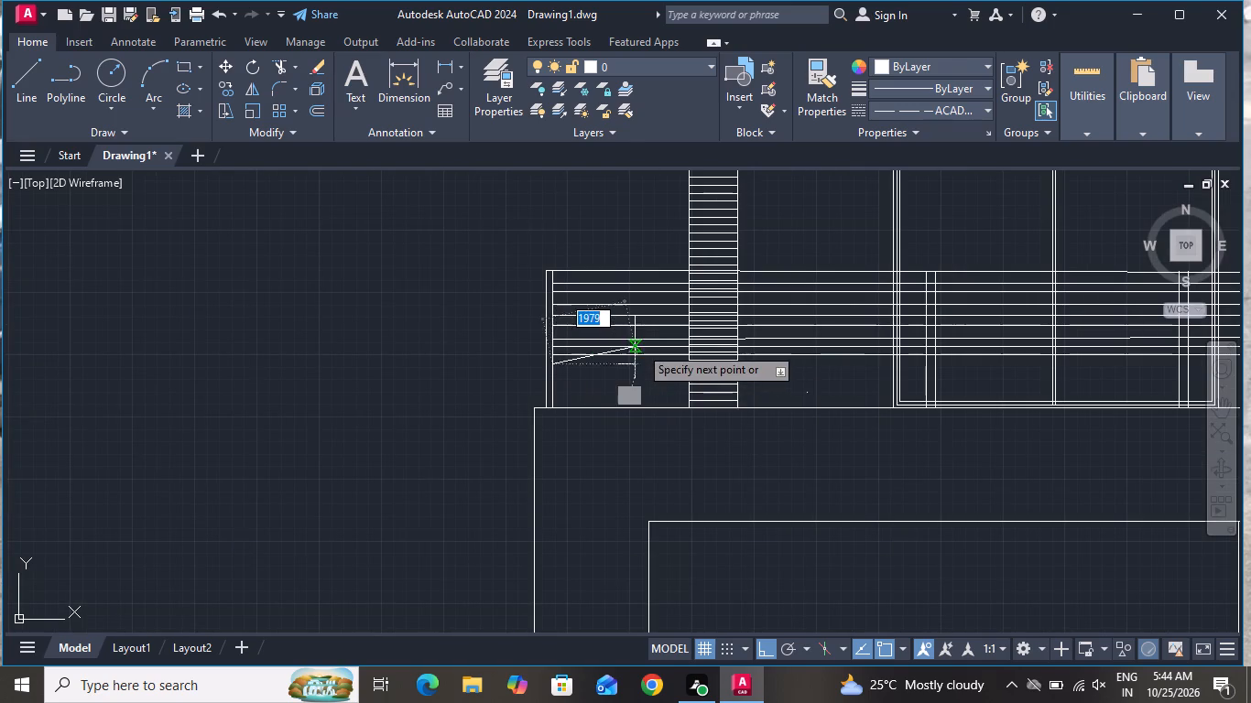
scroll(704, 362, "down", 2)
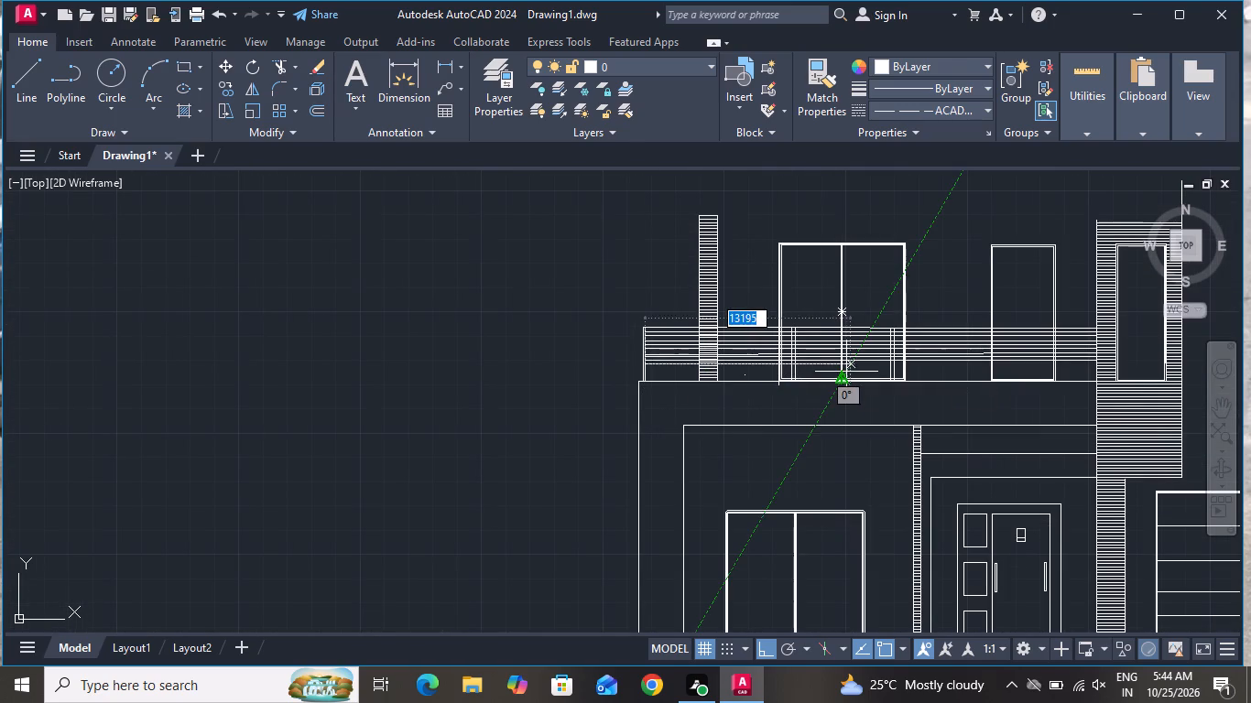
scroll(840, 366, "down", 1)
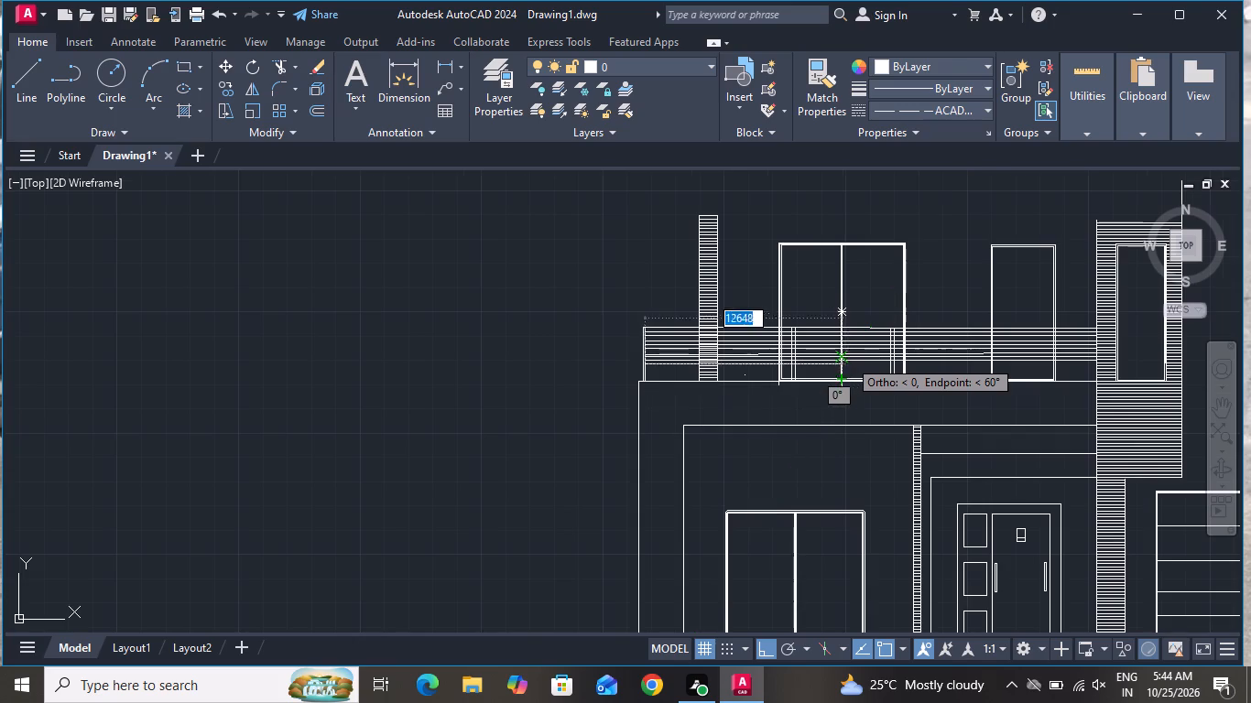
scroll(1051, 360, "up", 3)
scroll(849, 405, "up", 3)
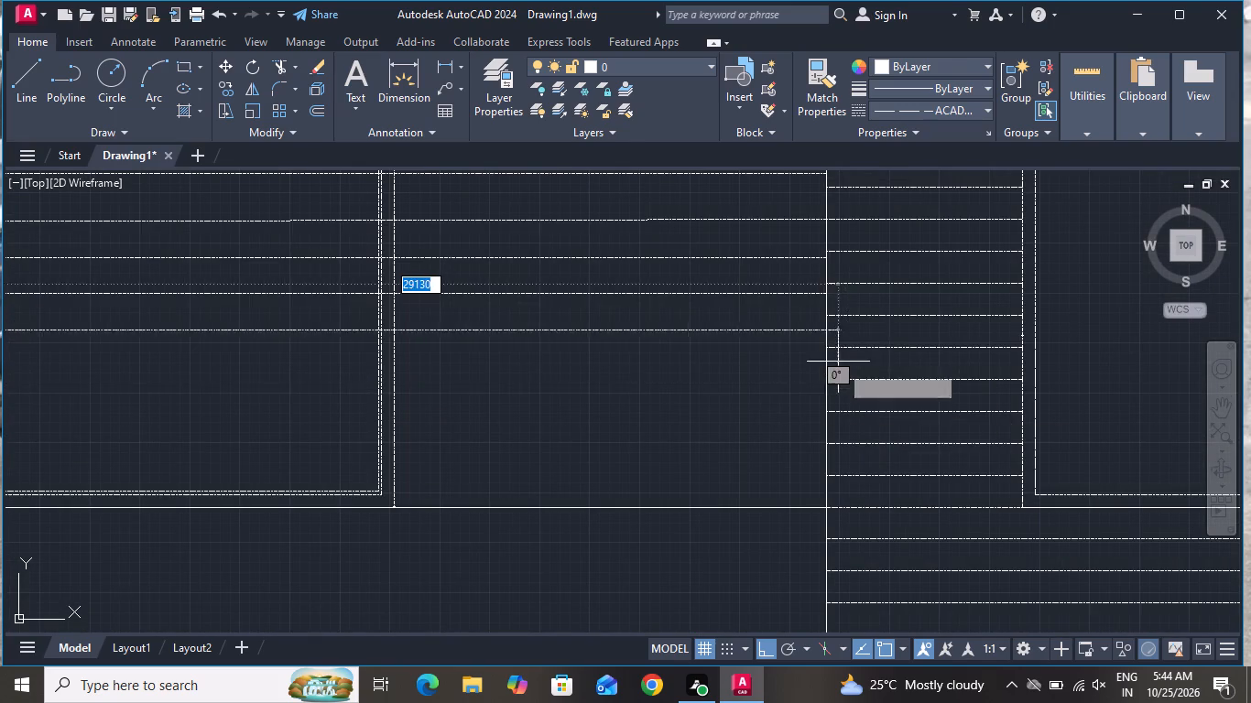
left_click(822, 324)
right_click(834, 339)
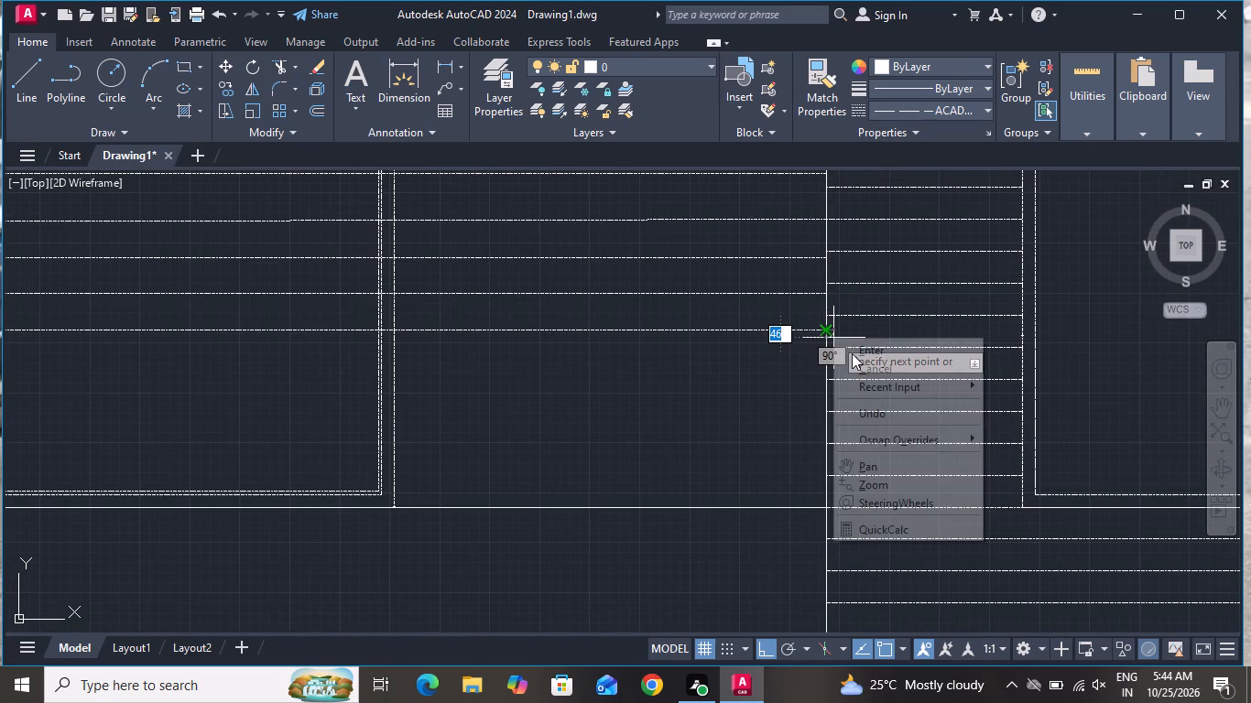
left_click(866, 367)
Draw a tenth horizontal railing line below the ninth, from the end post's inner edge to the hatched tower's near edge.
left_click(38, 66)
scroll(310, 173, "down", 2)
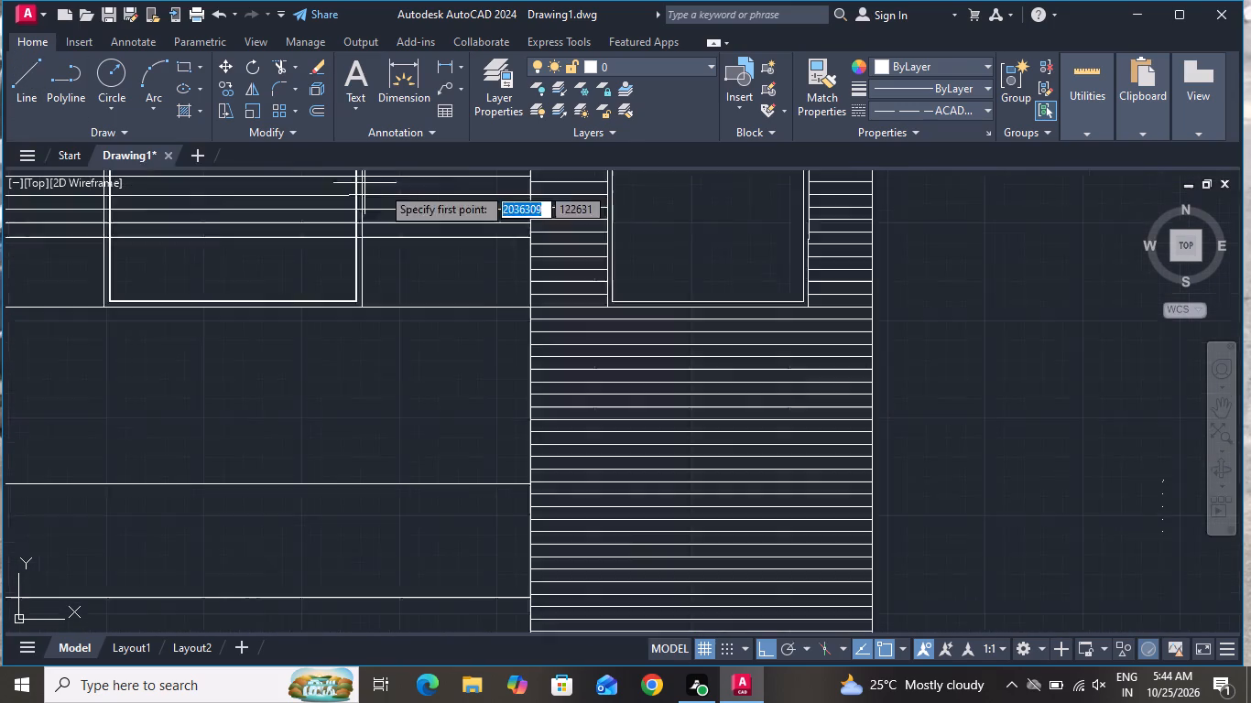
scroll(394, 189, "down", 2)
scroll(486, 226, "down", 2)
scroll(106, 199, "up", 4)
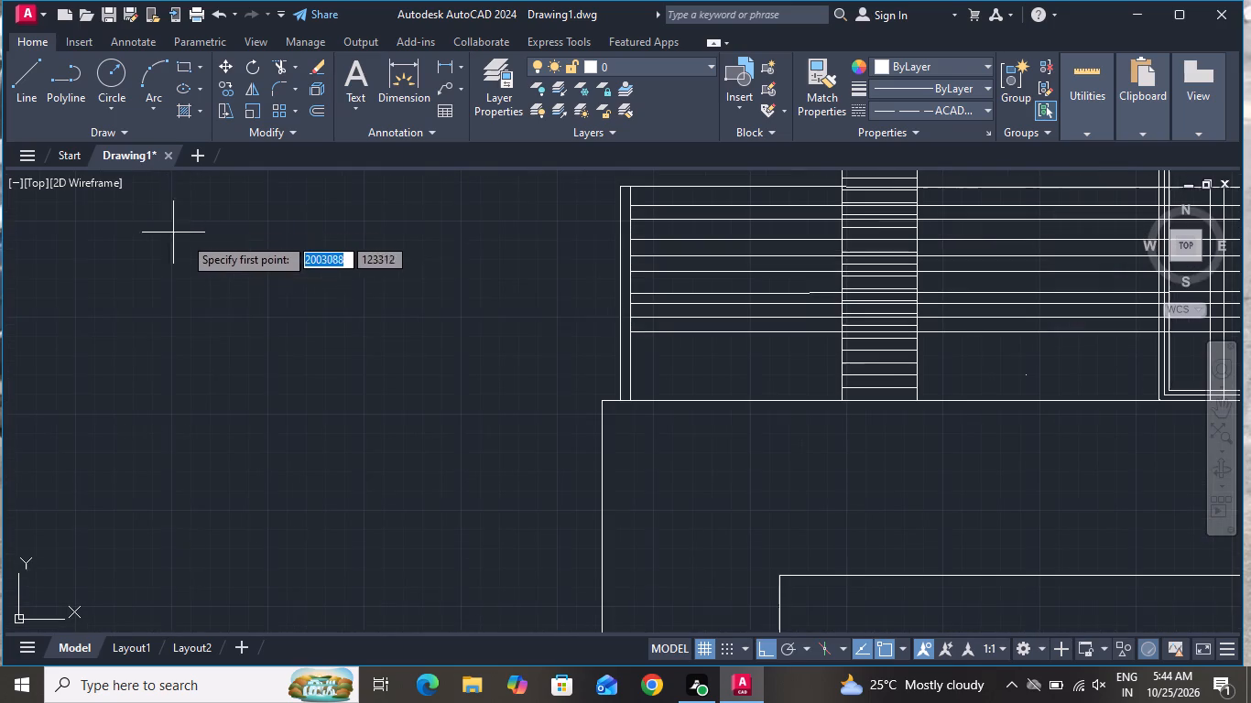
scroll(632, 377, "up", 2)
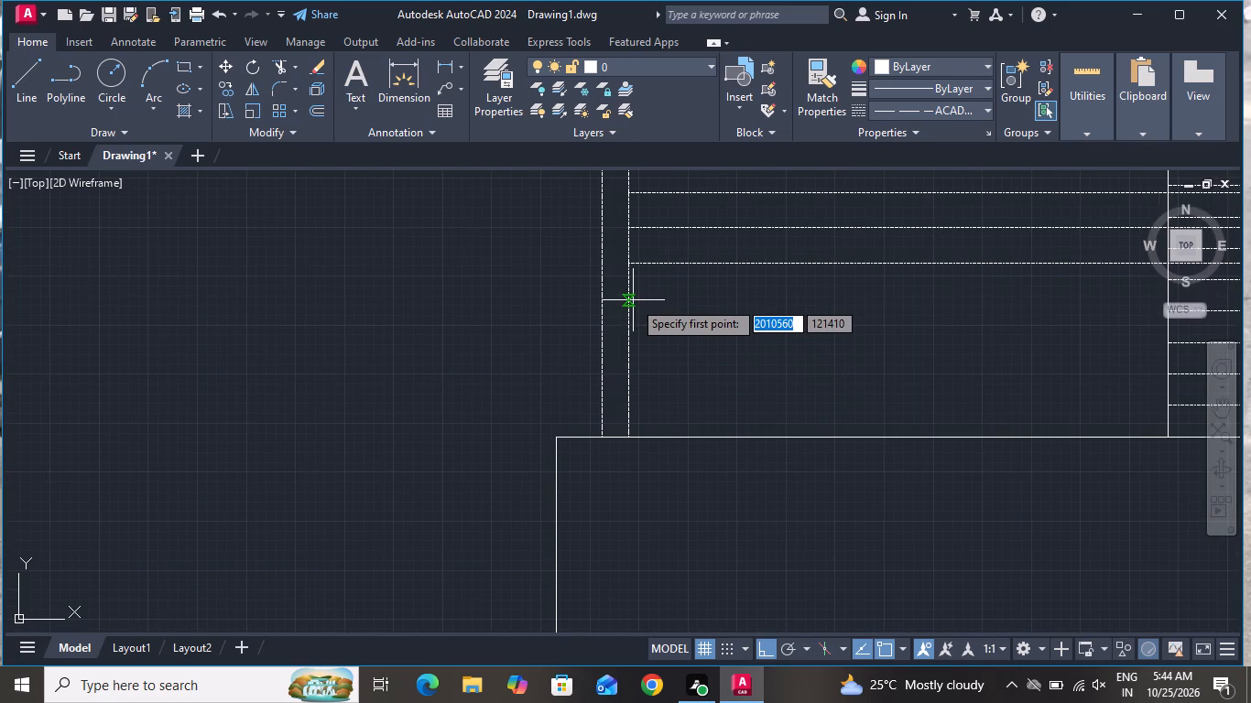
left_click(629, 298)
scroll(321, 364, "down", 4)
scroll(423, 387, "down", 1)
scroll(856, 380, "up", 3)
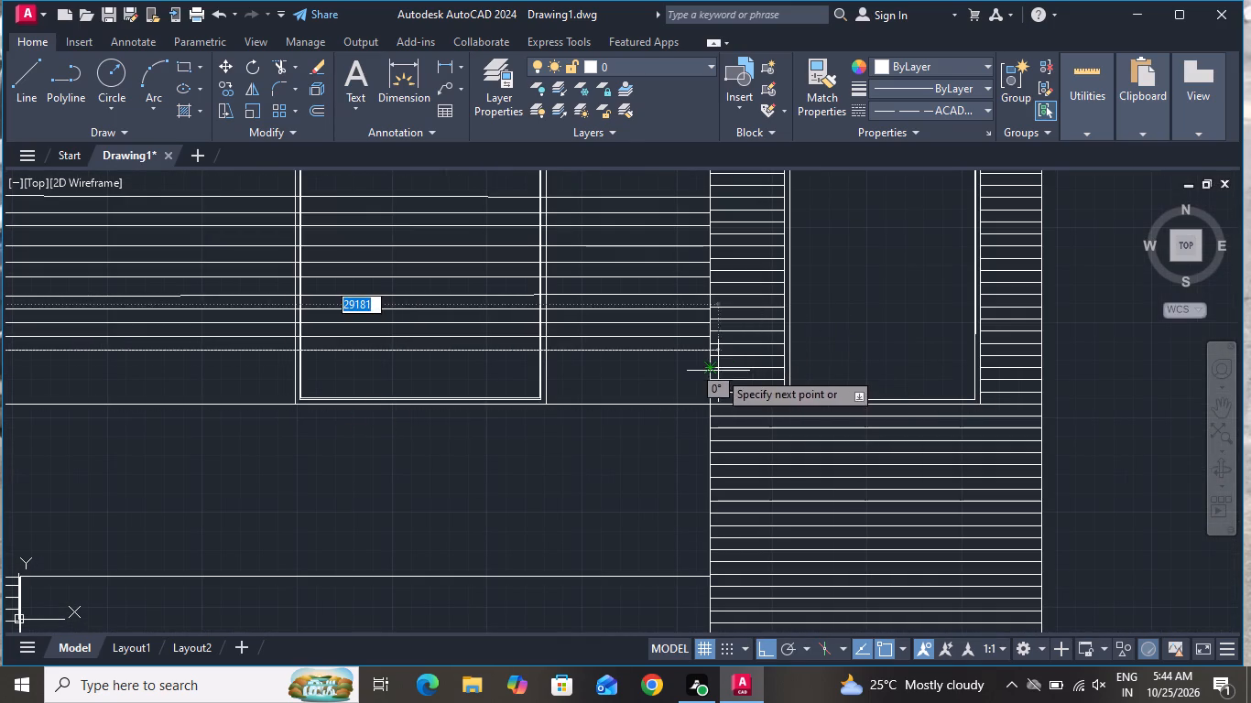
scroll(699, 339, "up", 2)
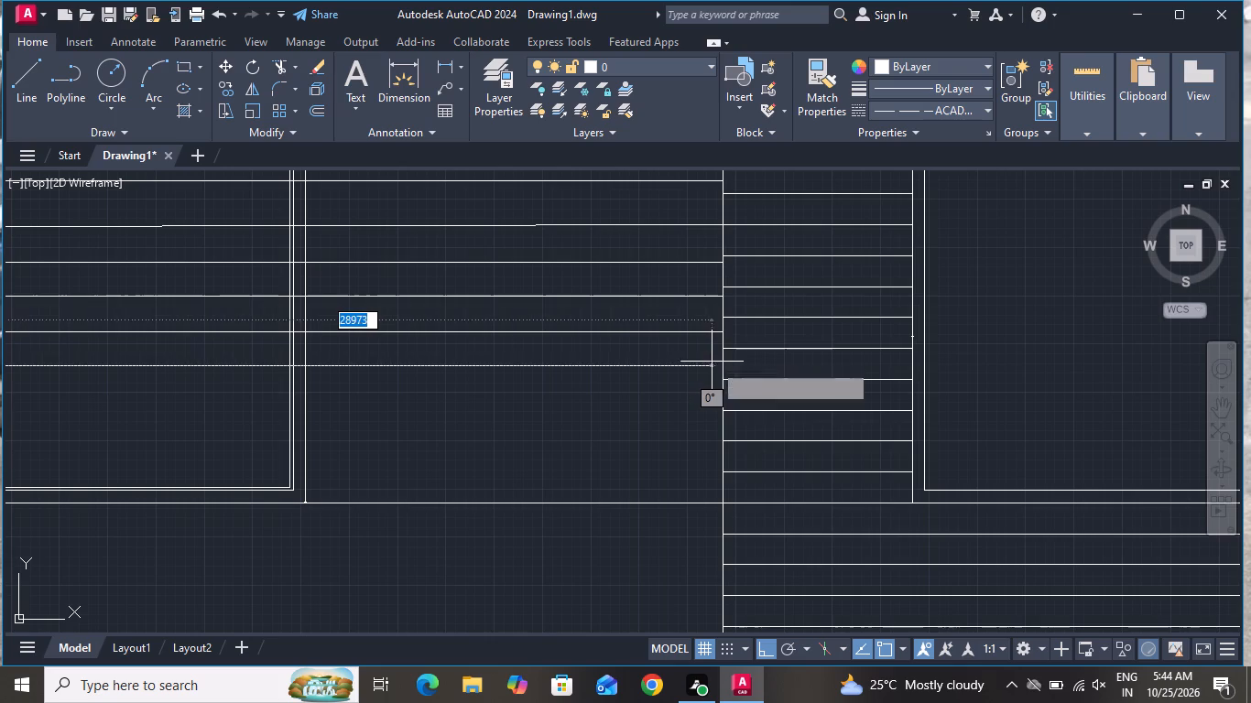
left_click(723, 362)
right_click(723, 362)
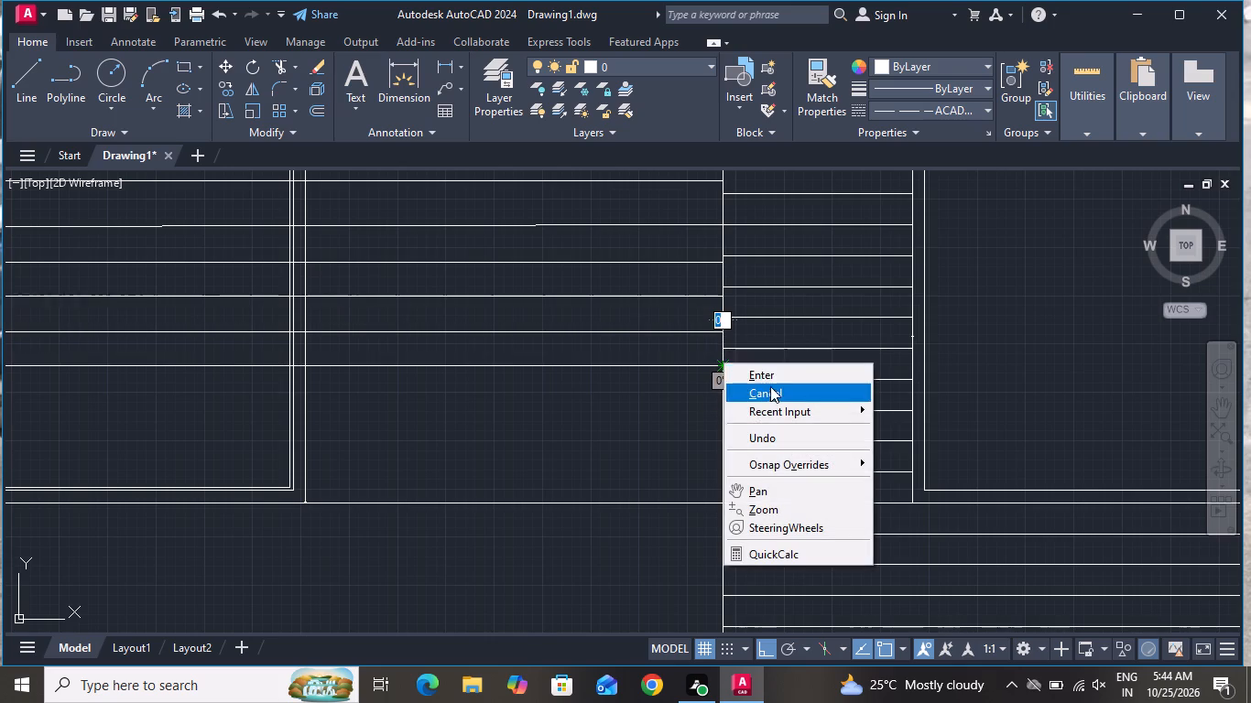
left_click(771, 388)
Draw an eleventh horizontal railing line below the tenth, from the end post's inner edge to the hatched tower's near edge.
left_click(16, 81)
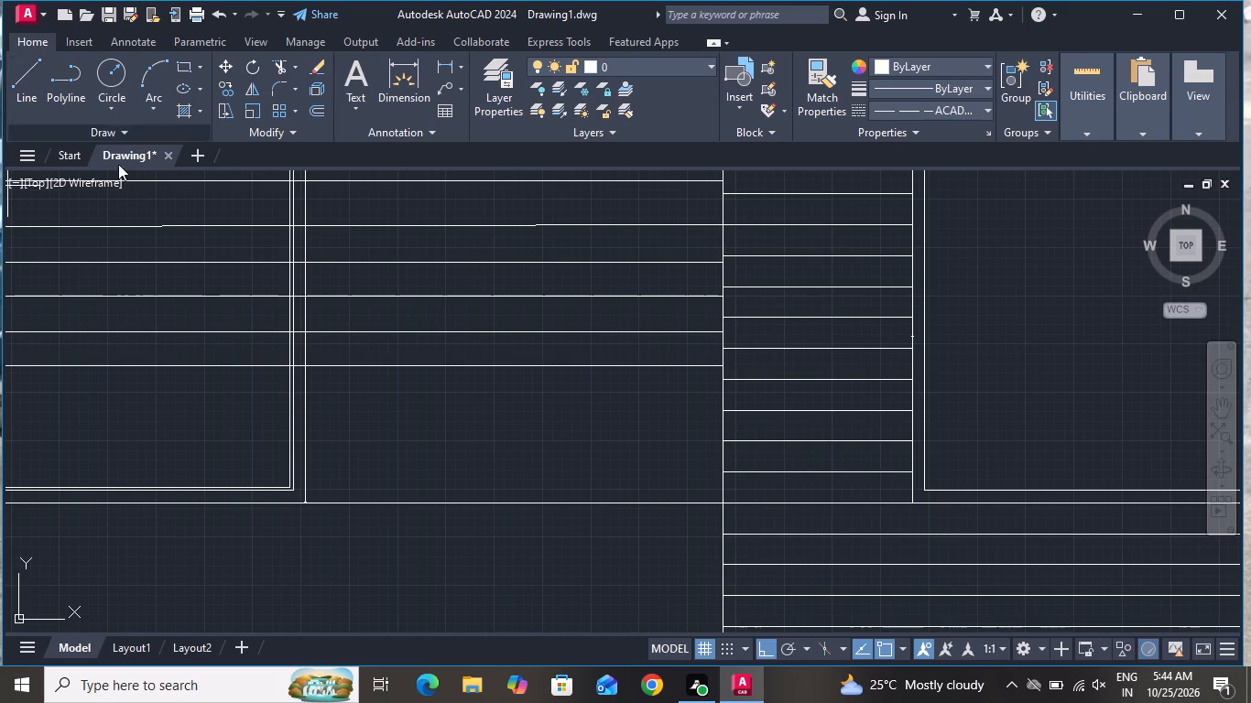
scroll(219, 251, "down", 4)
scroll(224, 395, "down", 2)
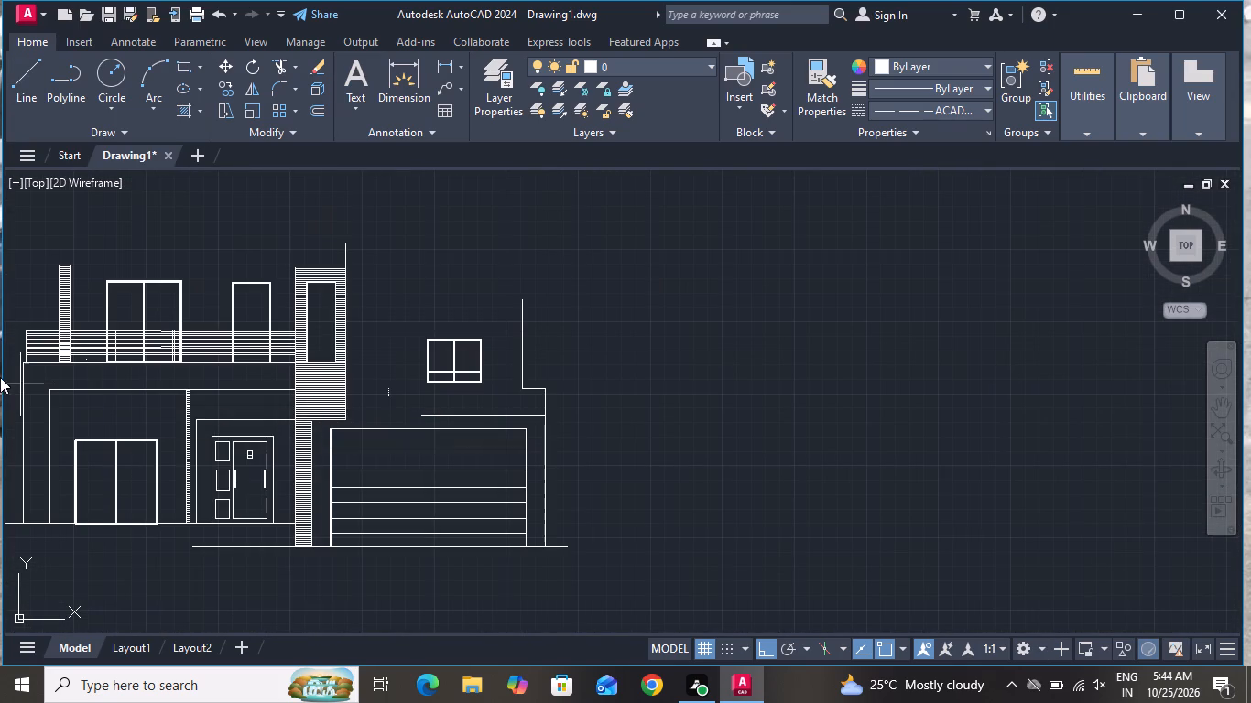
scroll(1, 332, "up", 7)
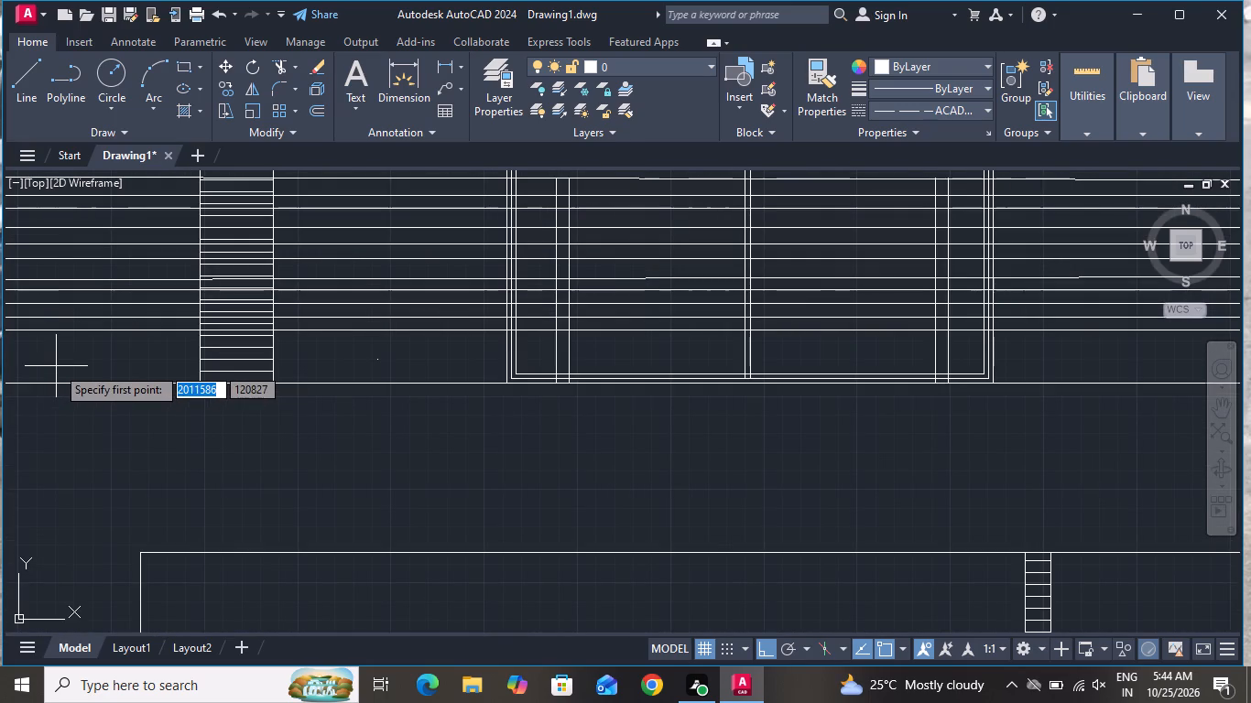
scroll(159, 372, "down", 4)
scroll(151, 377, "up", 4)
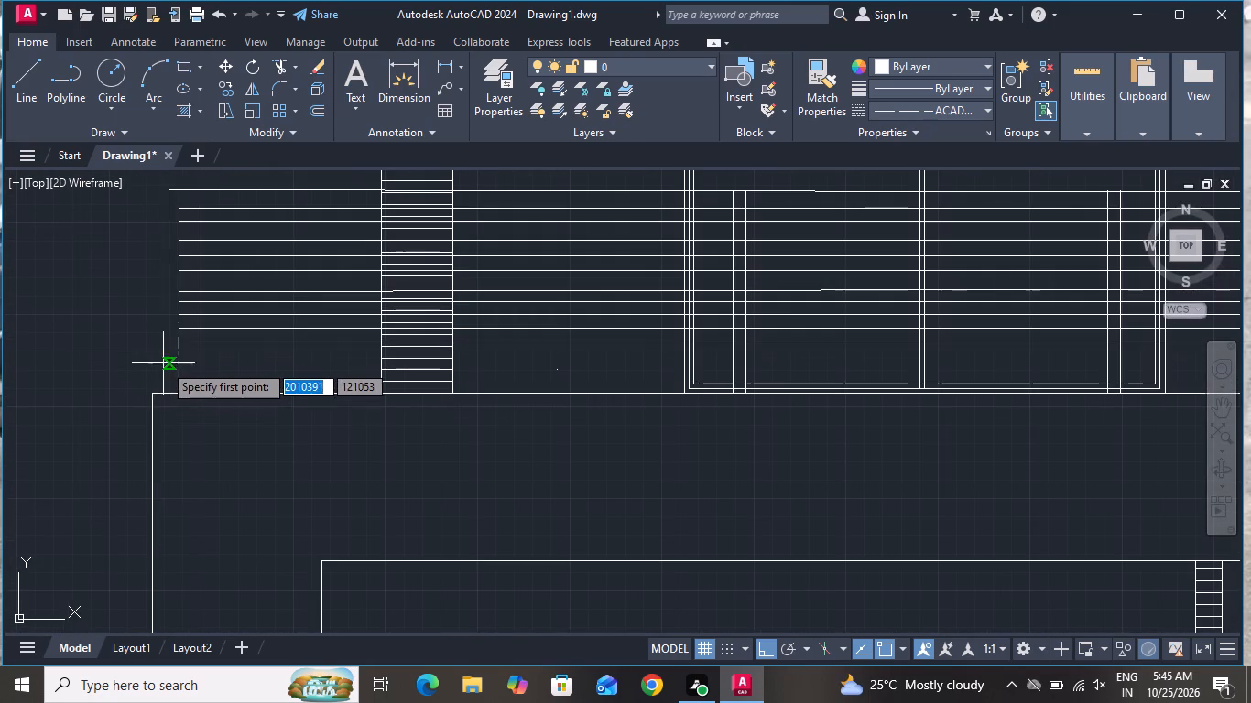
left_click(178, 353)
scroll(199, 419, "down", 2)
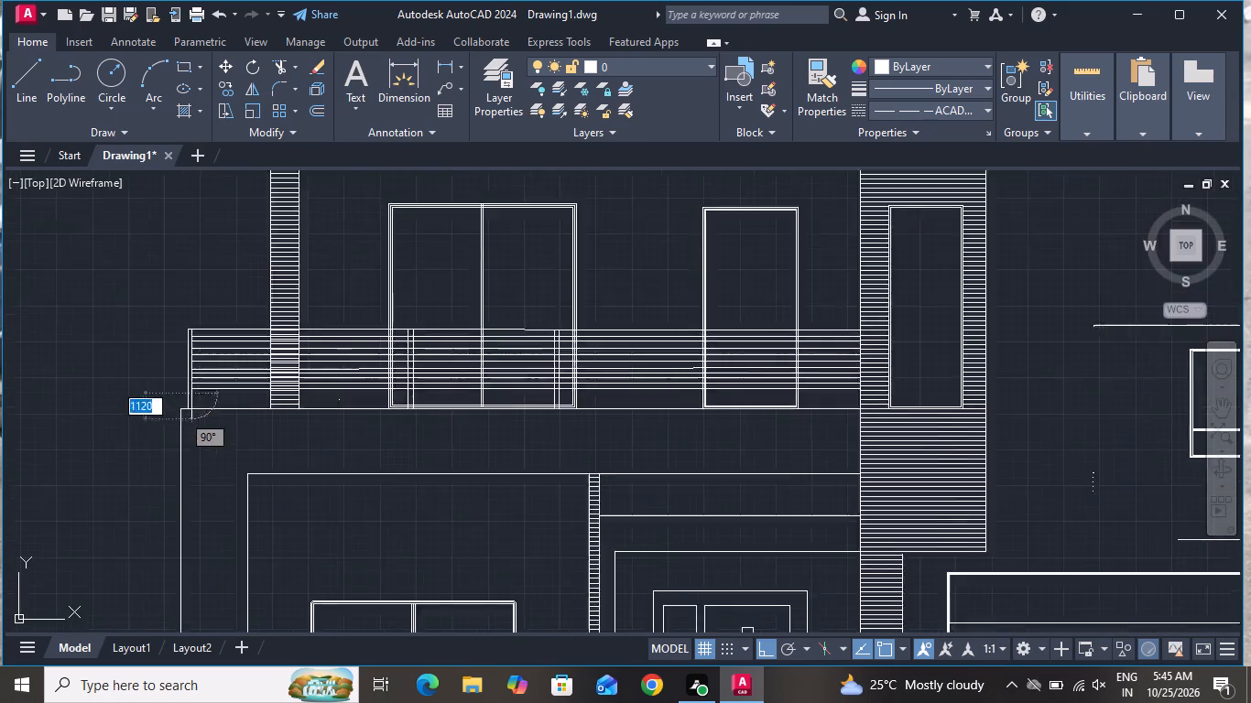
scroll(200, 419, "down", 1)
scroll(599, 389, "up", 5)
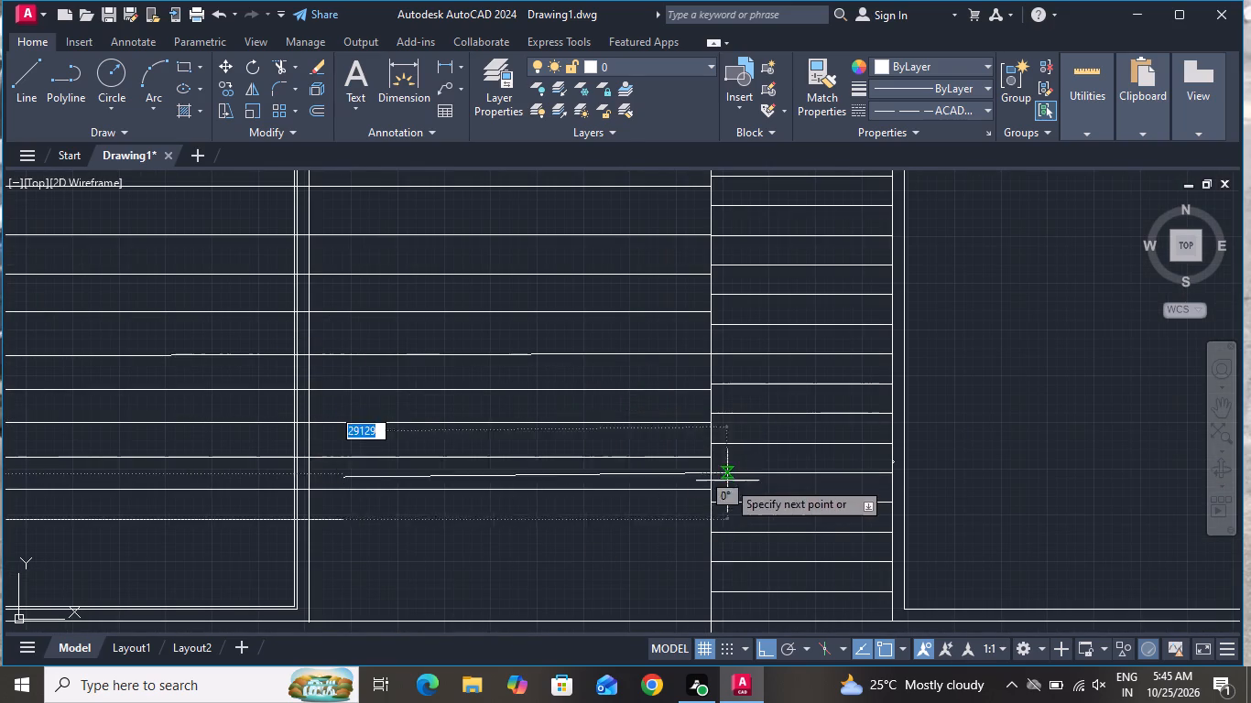
left_click(712, 523)
right_click(712, 523)
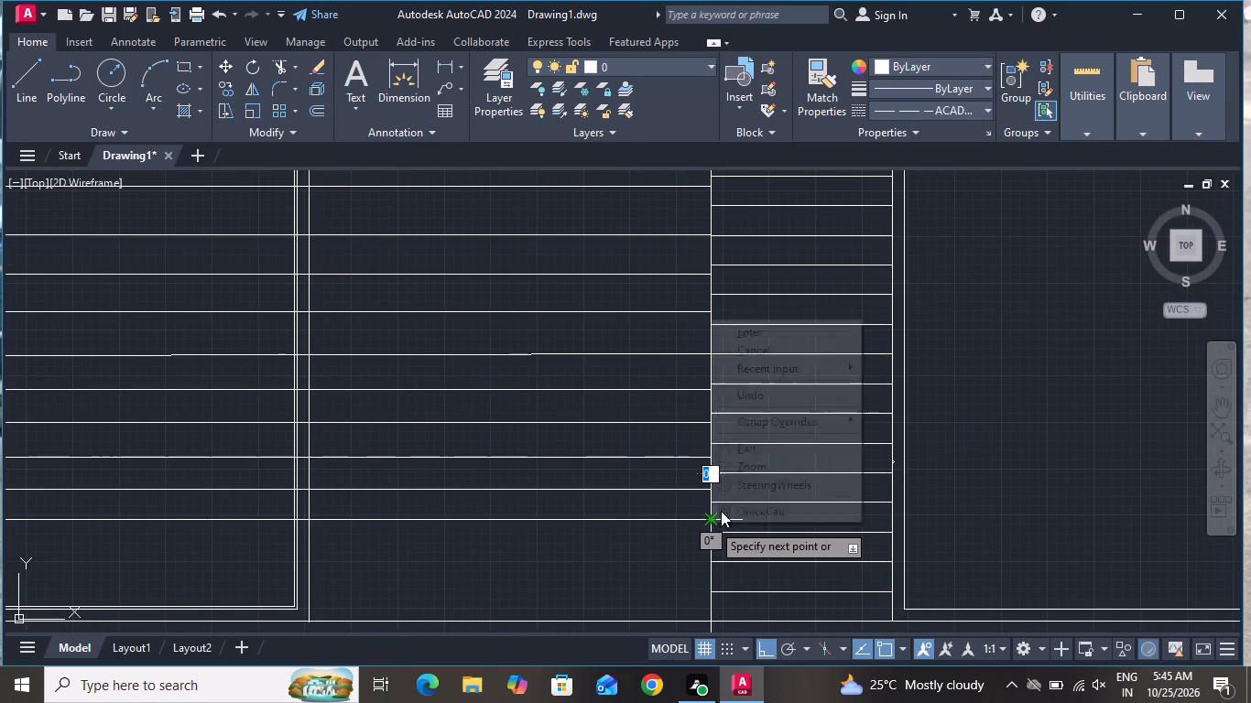
left_click(740, 347)
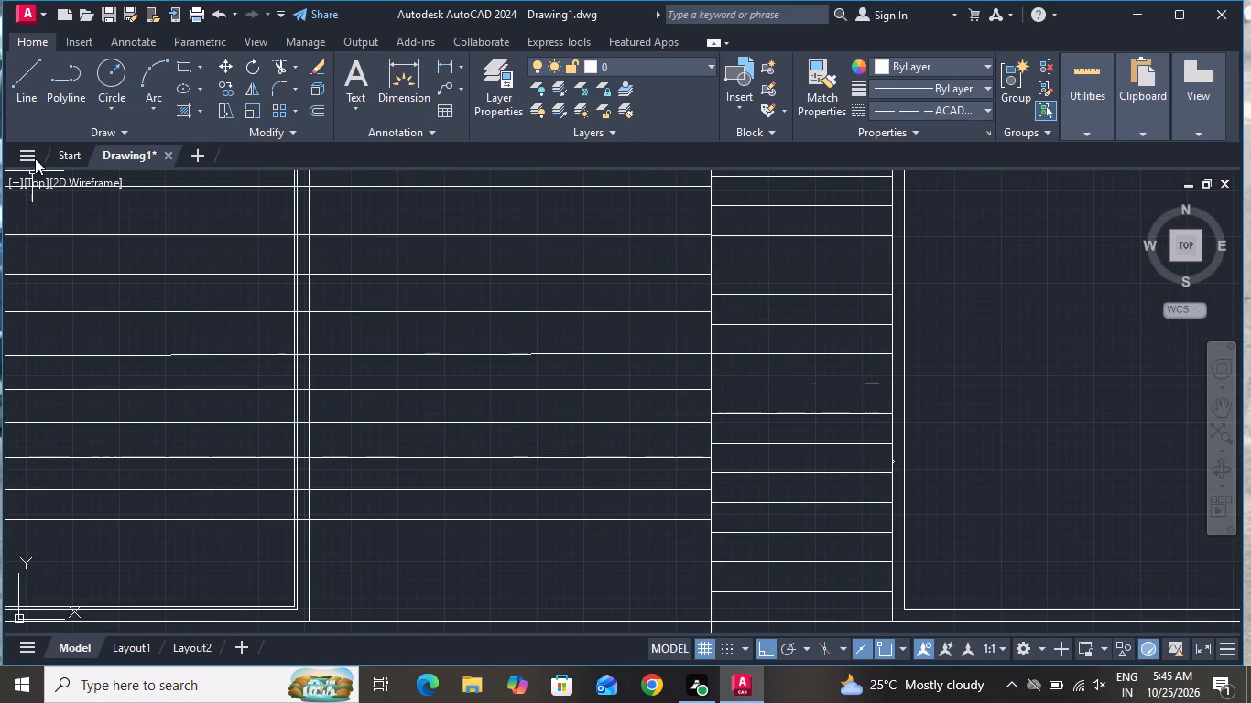
Draw a twelfth horizontal railing line below the eleventh, from the end post's inner edge to the hatched tower's near edge.
left_click(26, 74)
scroll(482, 335, "down", 5)
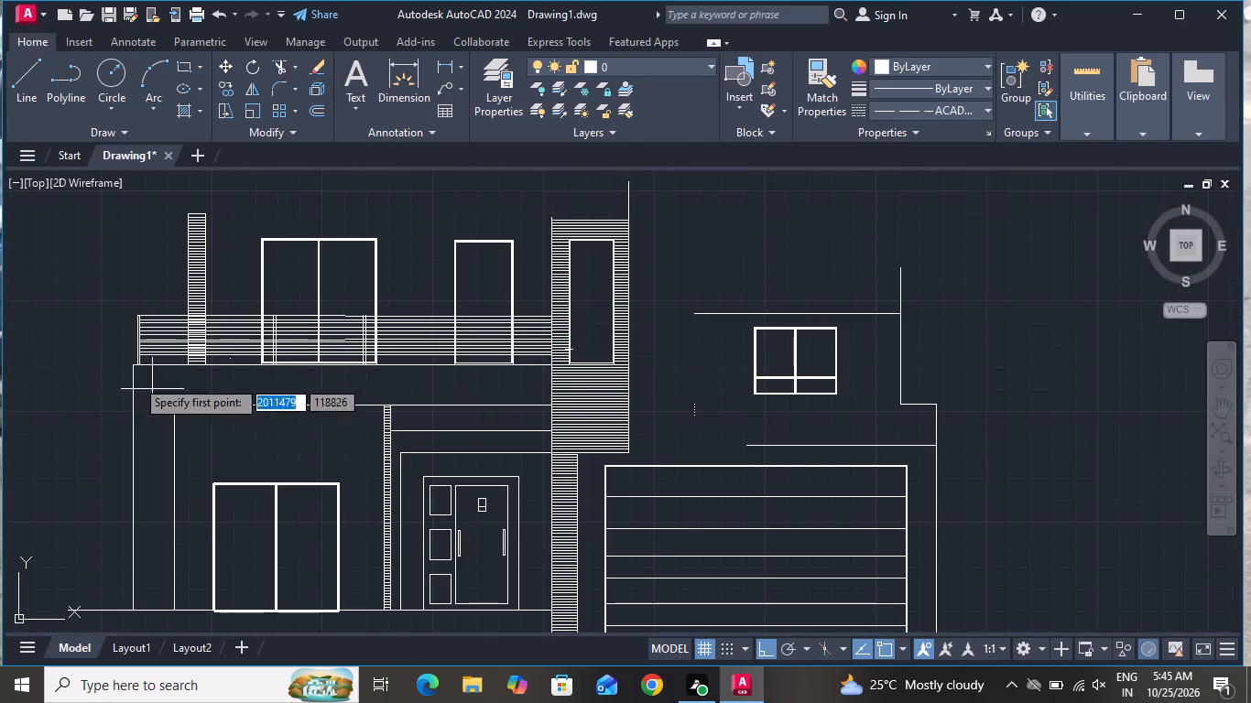
scroll(127, 355, "up", 5)
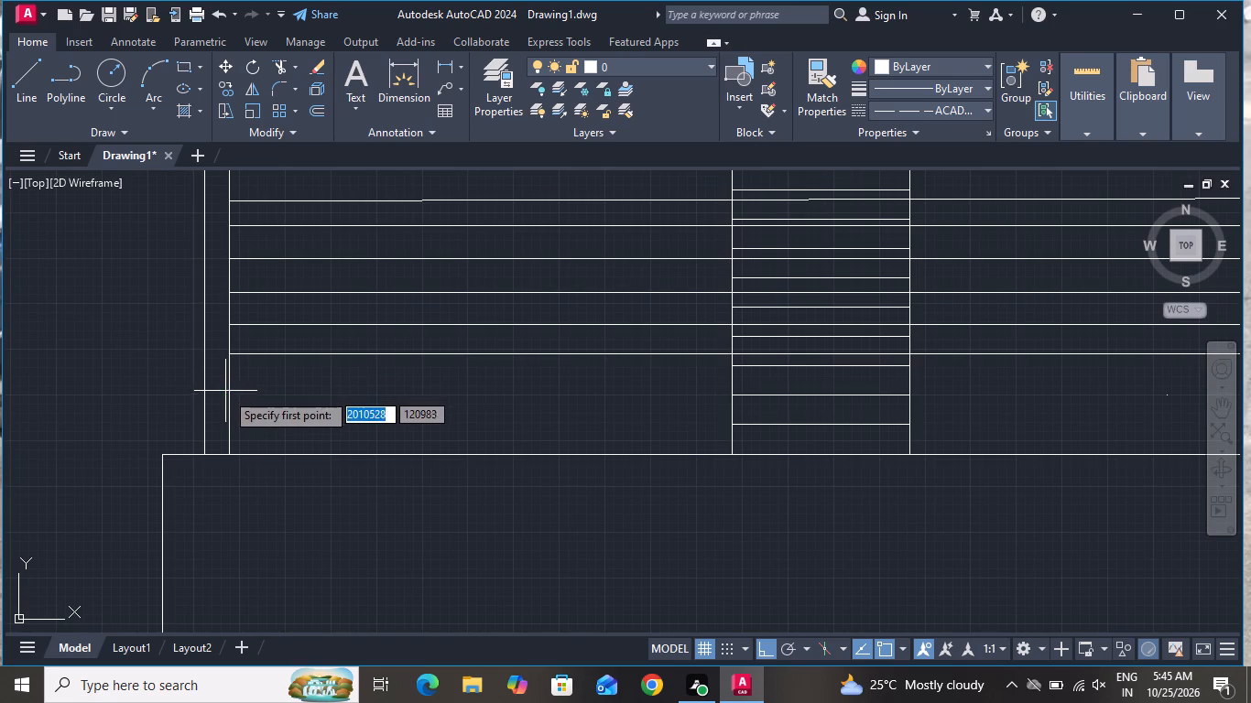
left_click(228, 388)
scroll(267, 413, "down", 6)
scroll(707, 418, "up", 6)
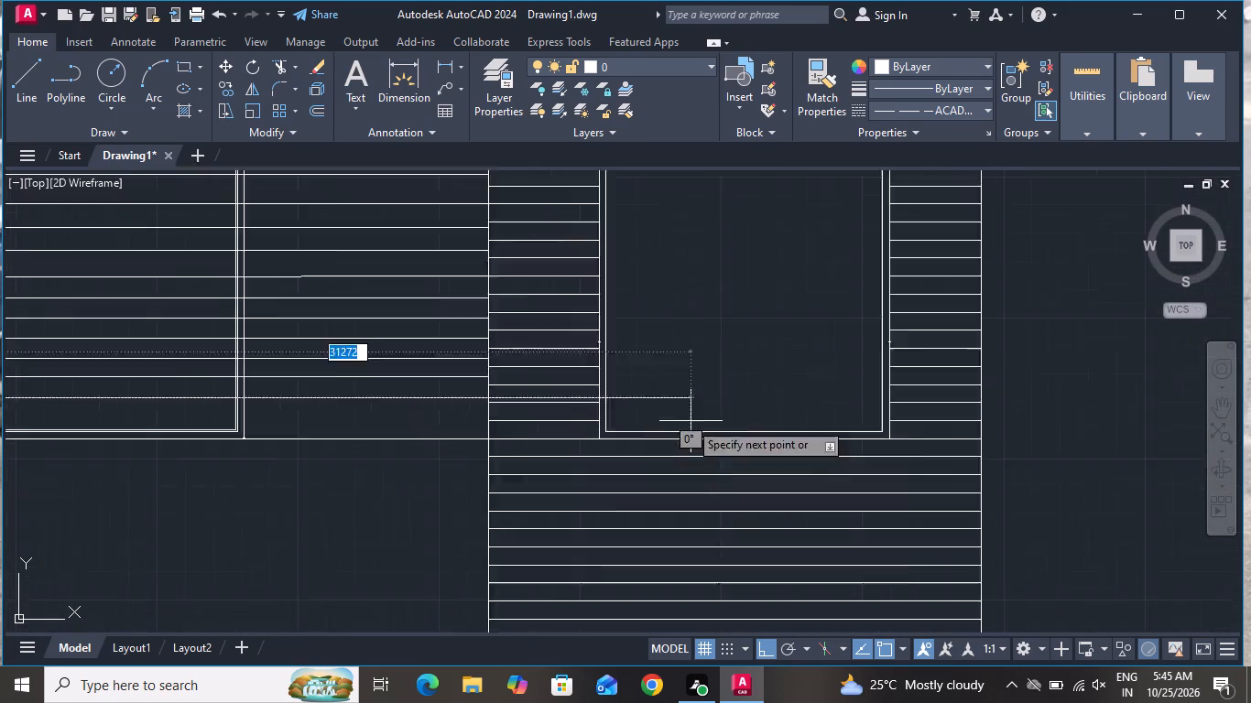
left_click(372, 383)
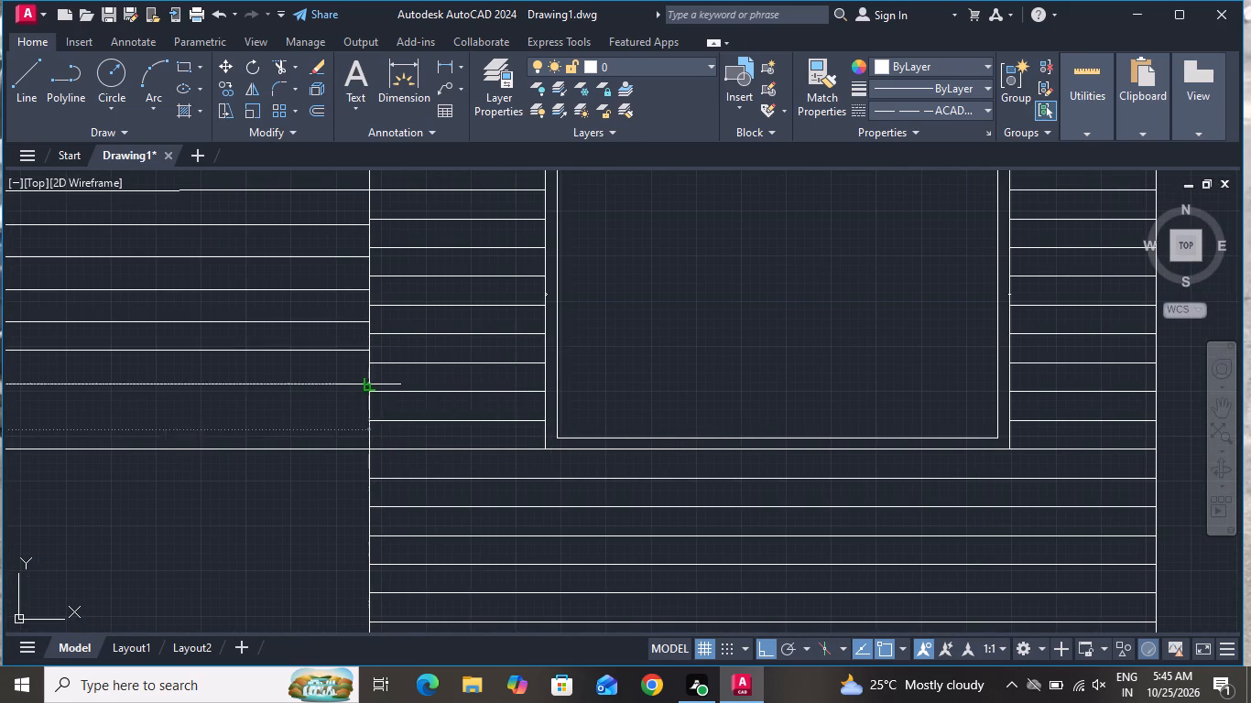
right_click(372, 383)
left_click(400, 416)
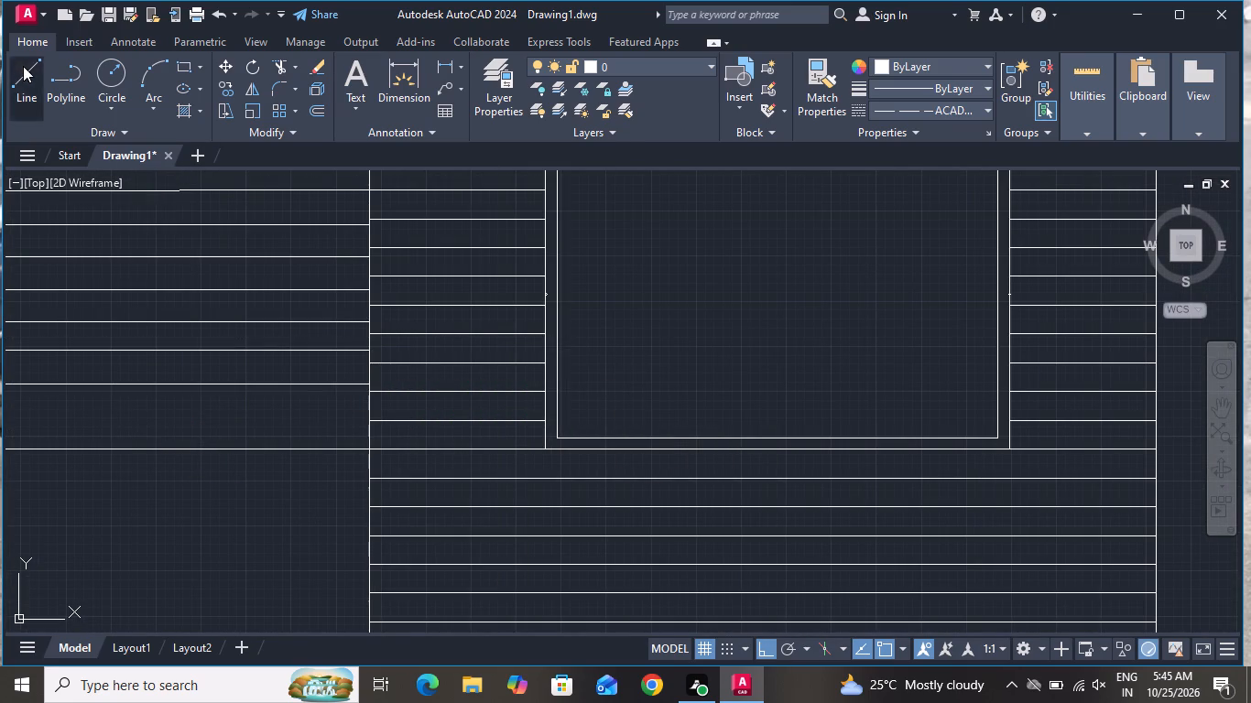
Draw a thirteenth horizontal railing line just above the balcony base, from the end post's inner edge to the hatched tower's near edge.
left_click(23, 66)
scroll(468, 426, "down", 6)
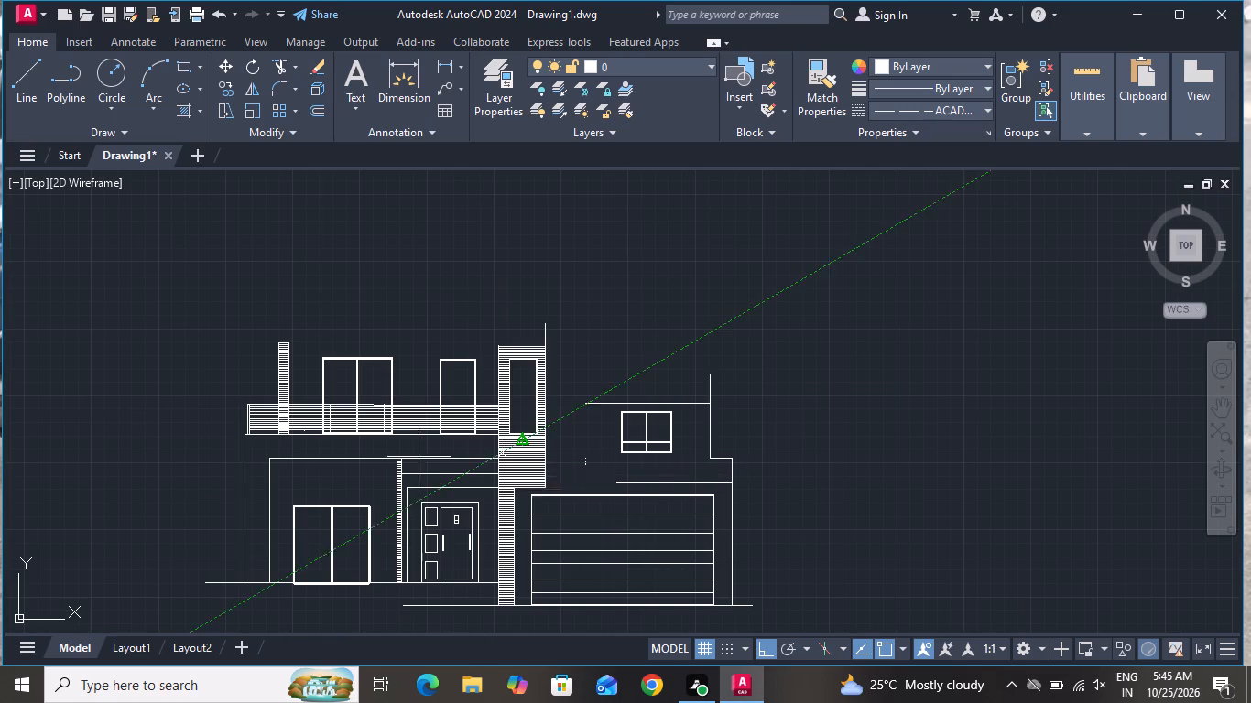
scroll(222, 425, "up", 4)
scroll(385, 458, "up", 3)
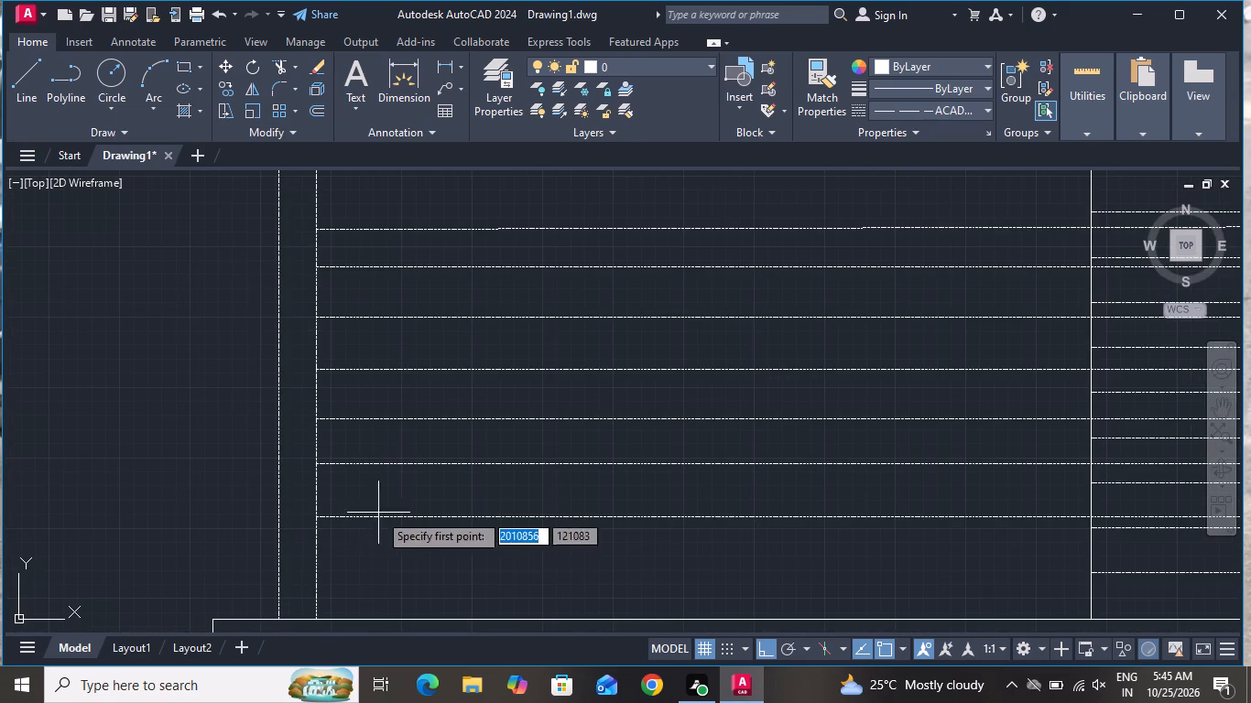
left_click(315, 566)
scroll(381, 576, "down", 4)
scroll(528, 584, "down", 2)
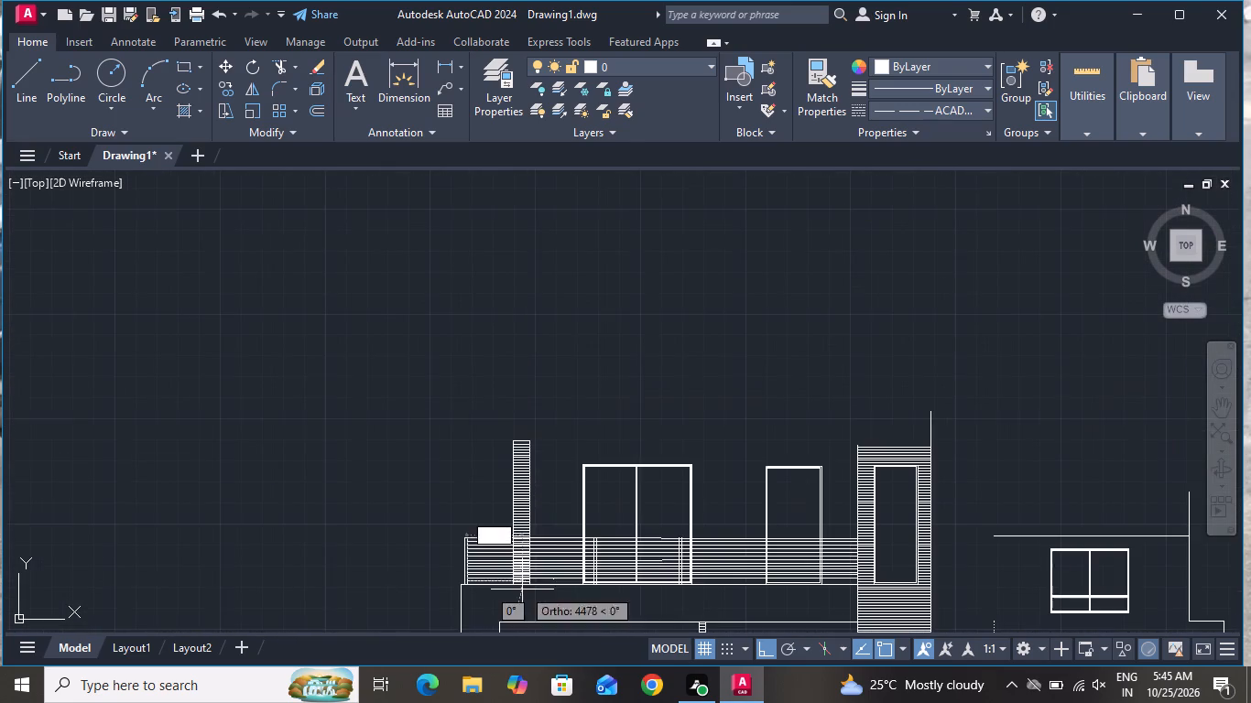
scroll(835, 584, "up", 4)
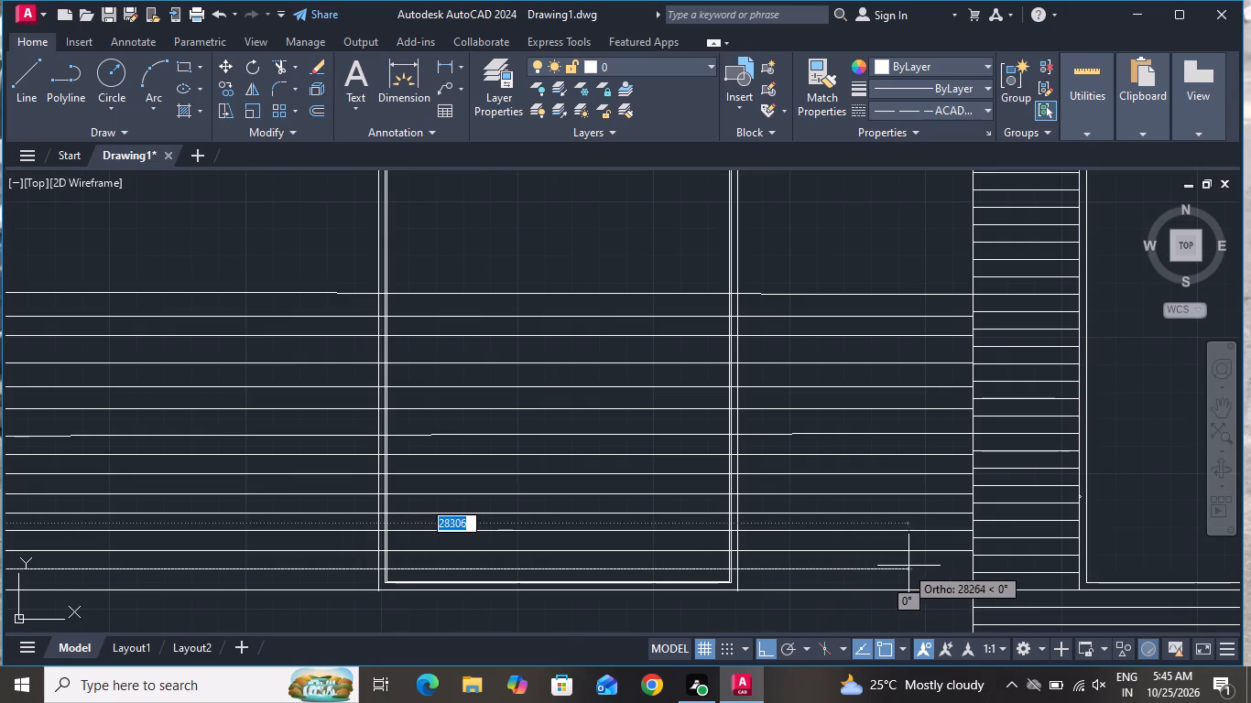
left_click(971, 566)
right_click(969, 566)
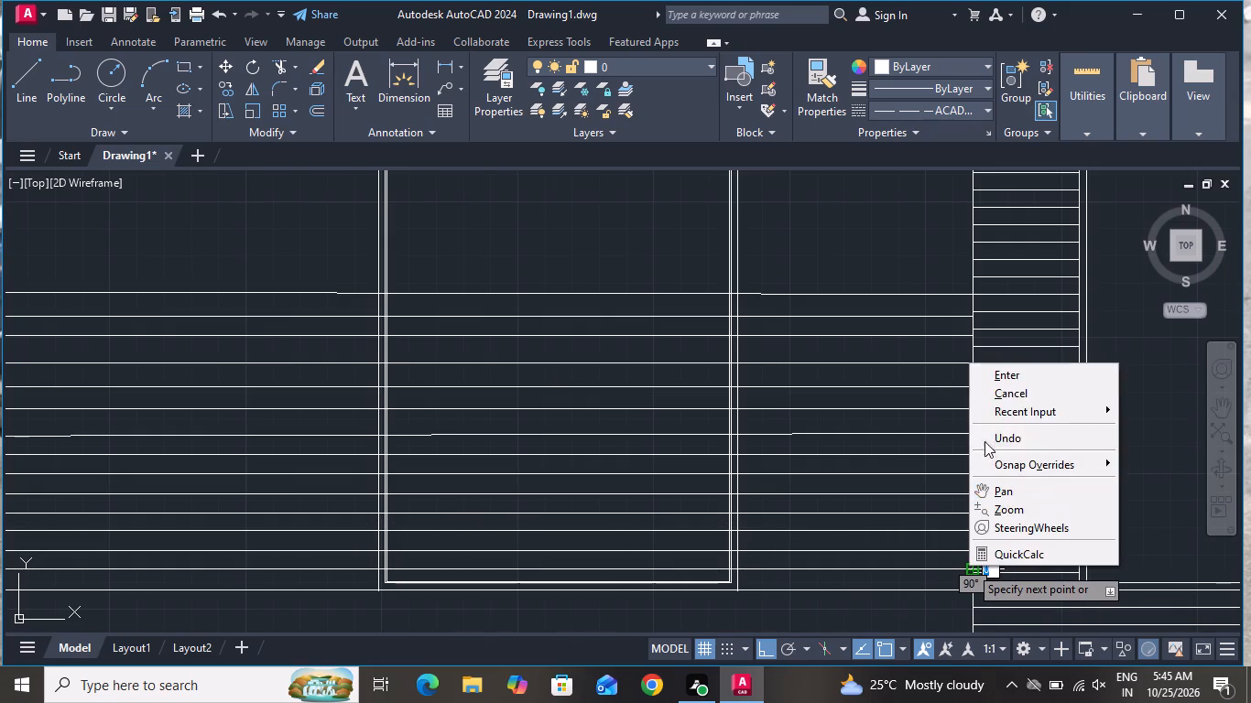
left_click(1001, 383)
Examine the new elevation with its balcony railing alongside the existing floor plan and elevations.
scroll(885, 609, "down", 4)
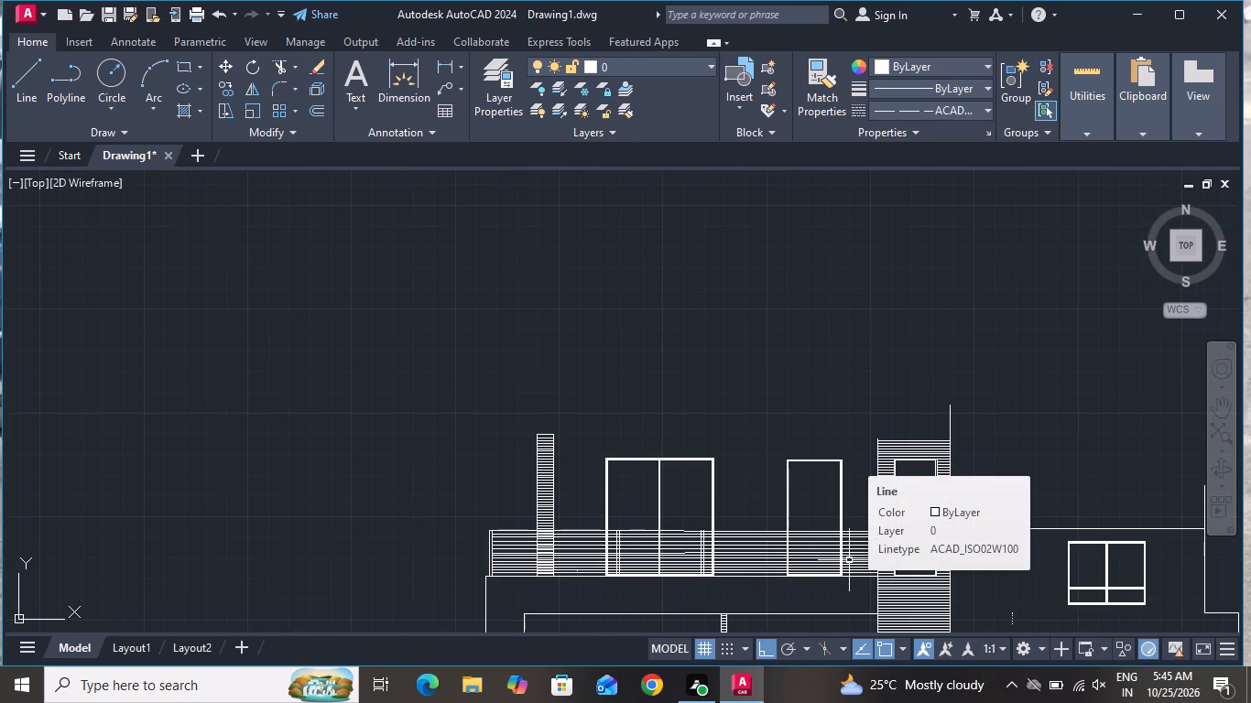
scroll(877, 539, "down", 3)
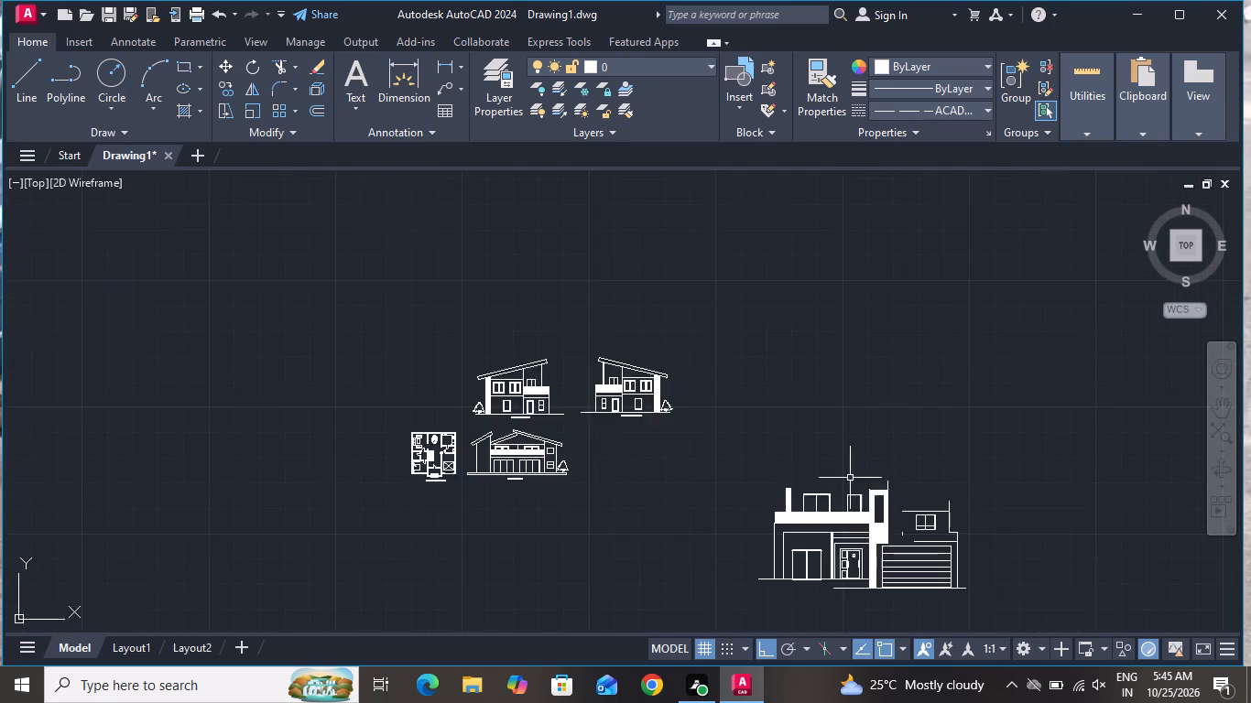
scroll(850, 478, "down", 1)
scroll(908, 606, "up", 2)
scroll(906, 218, "up", 2)
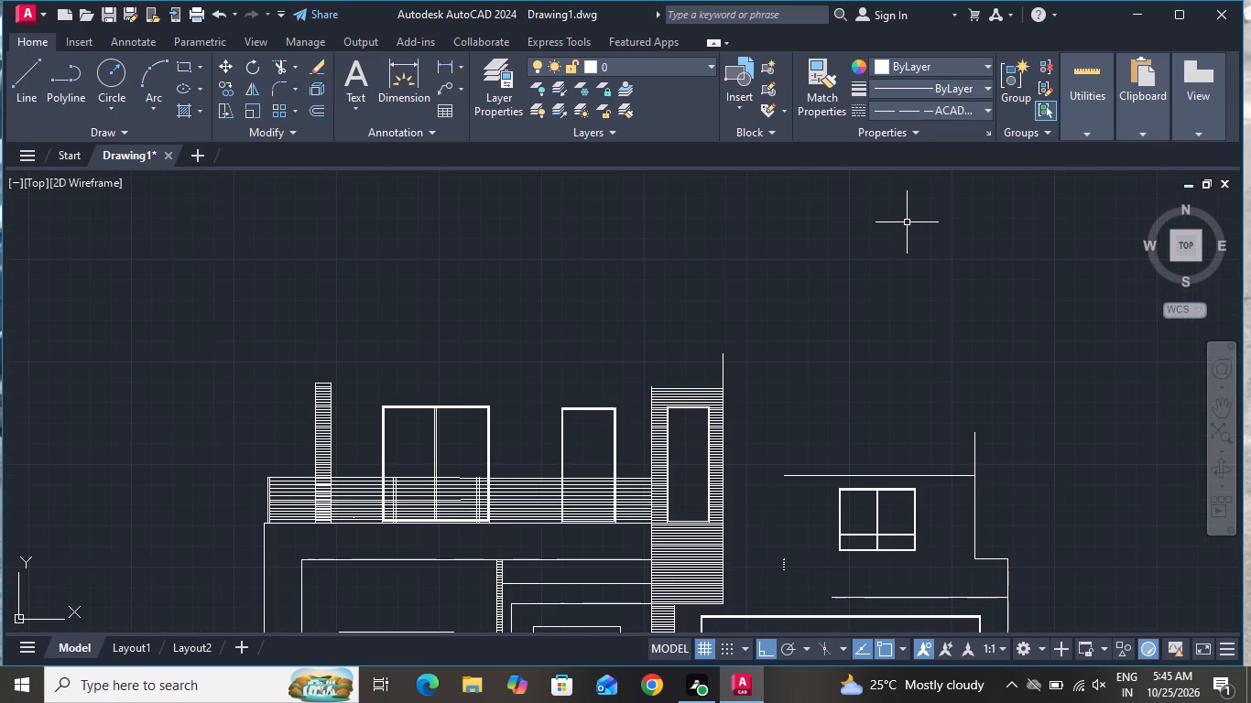
scroll(910, 267, "down", 3)
scroll(448, 195, "up", 2)
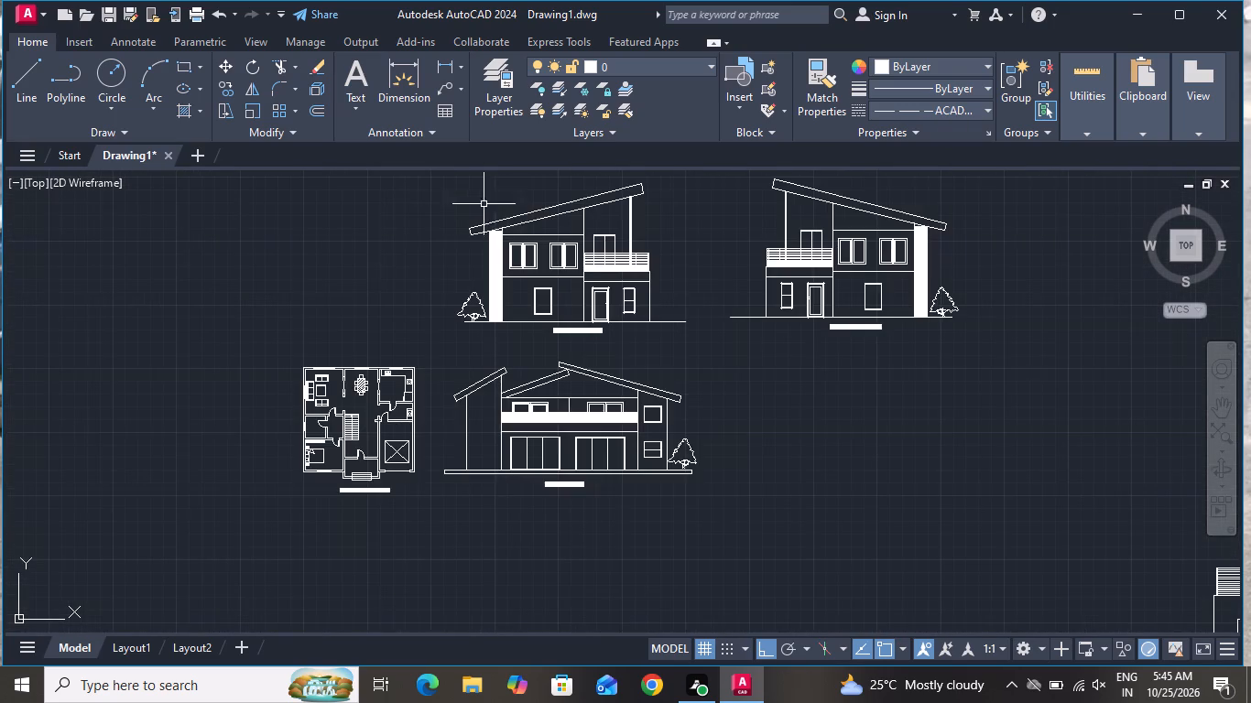
scroll(549, 235, "down", 1)
scroll(1134, 431, "down", 1)
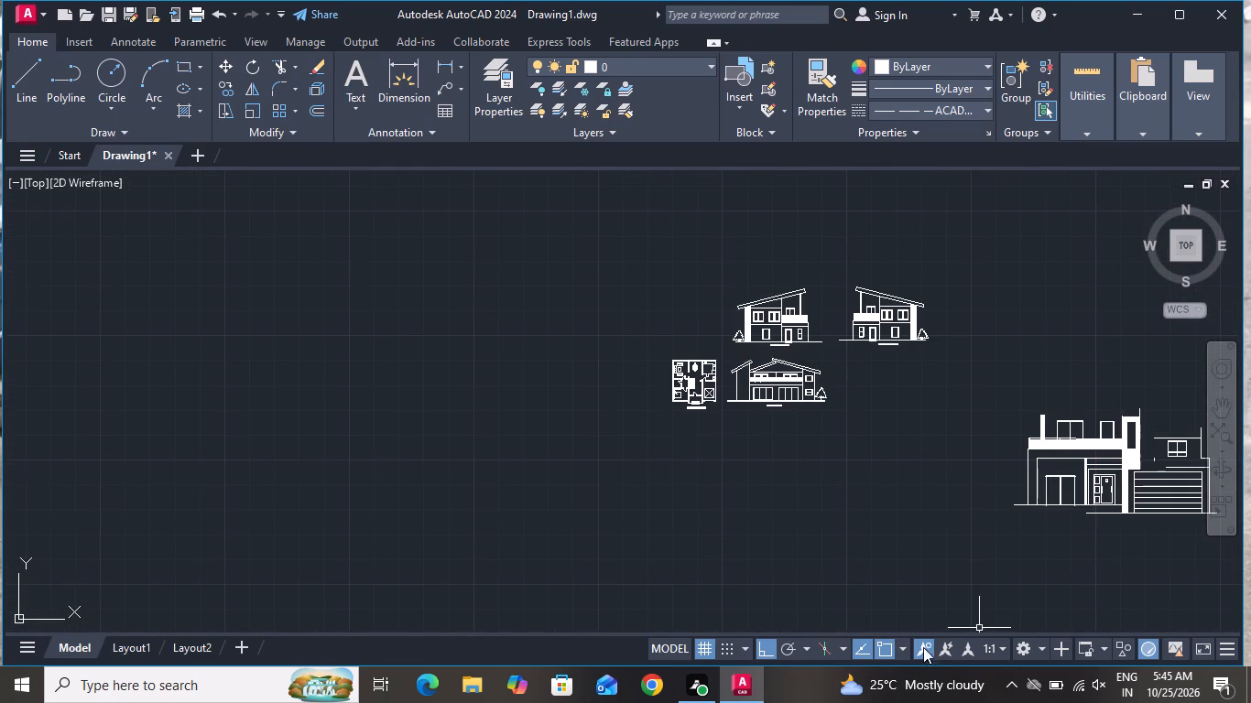
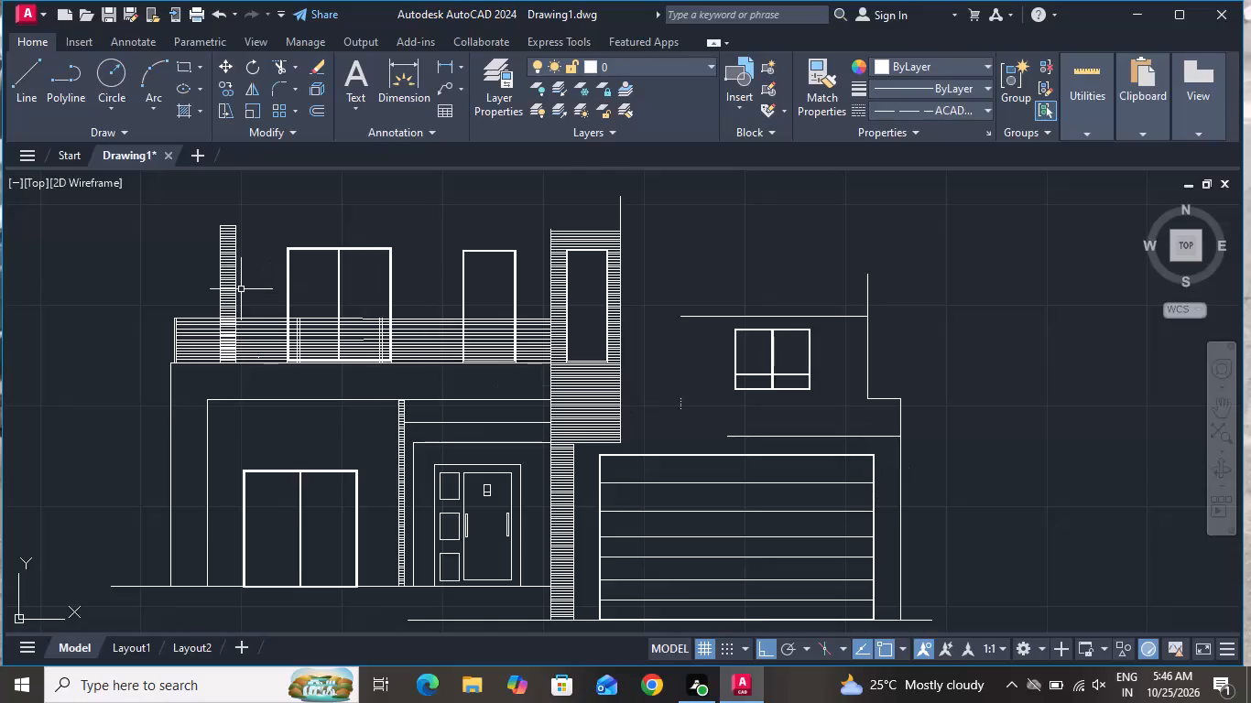
Start the Line command and turn off Ortho mode so that lines can be drawn at free angles.
scroll(241, 289, "down", 1)
scroll(174, 216, "up", 1)
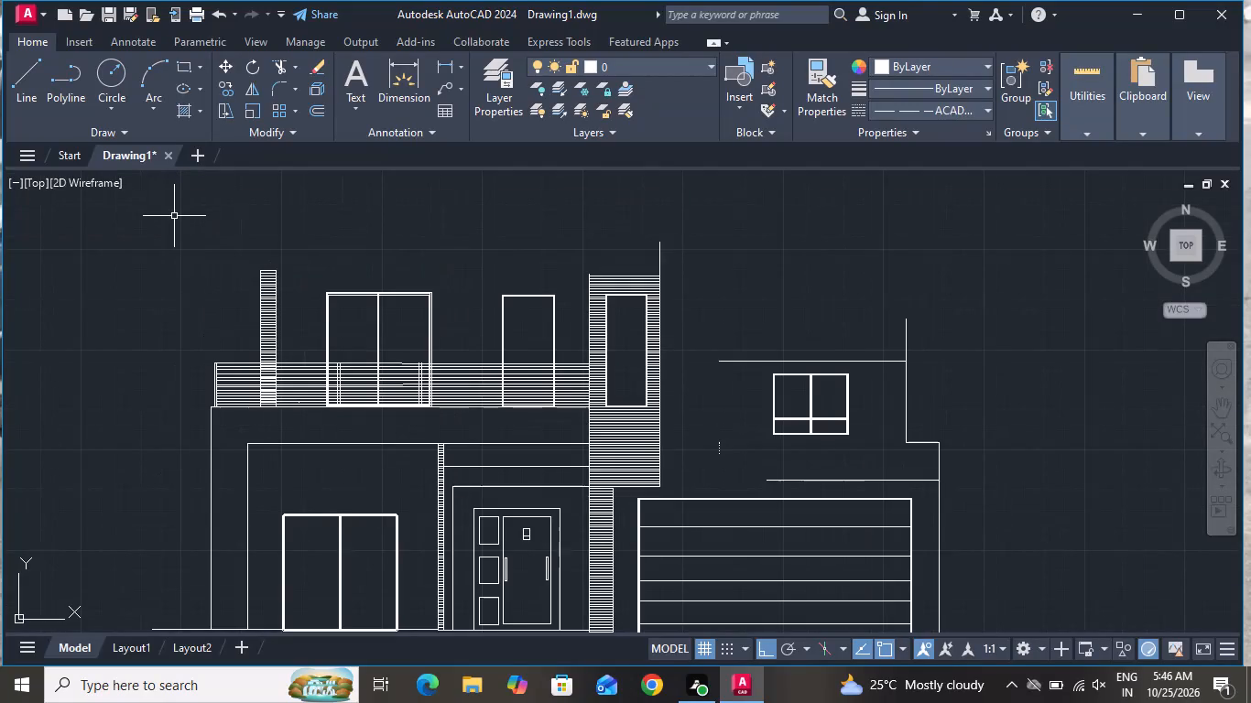
left_click(33, 81)
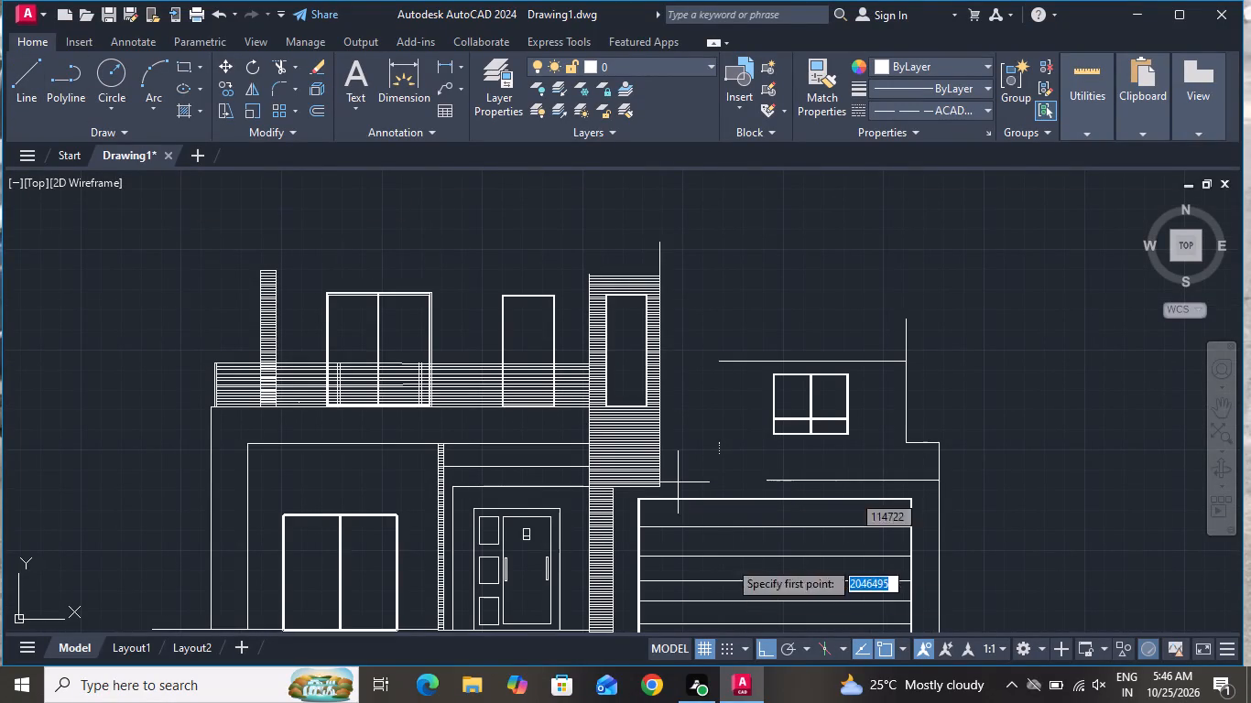
left_click(770, 649)
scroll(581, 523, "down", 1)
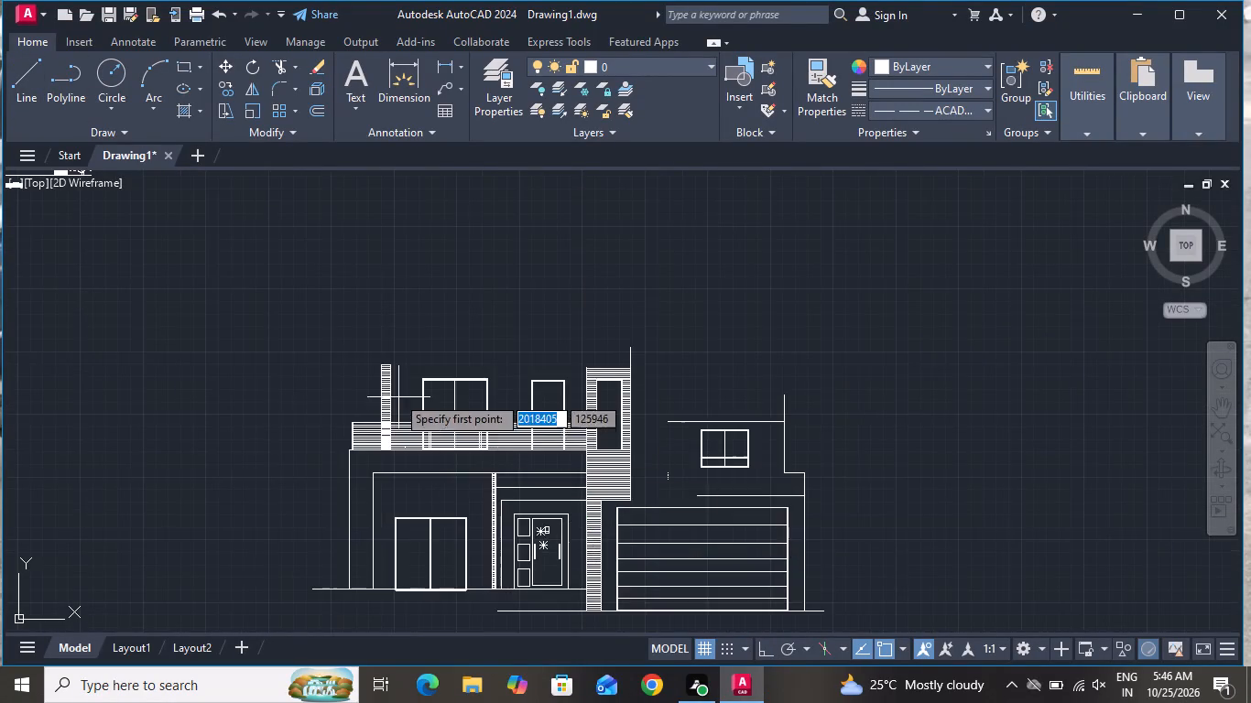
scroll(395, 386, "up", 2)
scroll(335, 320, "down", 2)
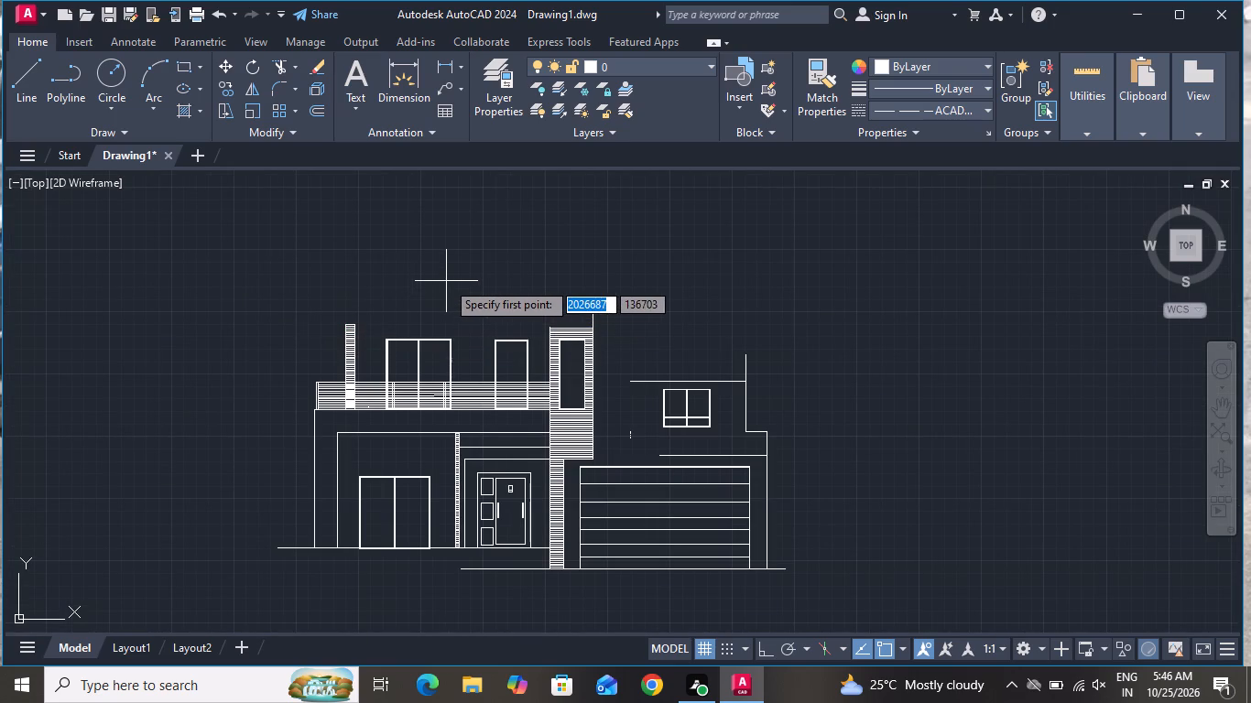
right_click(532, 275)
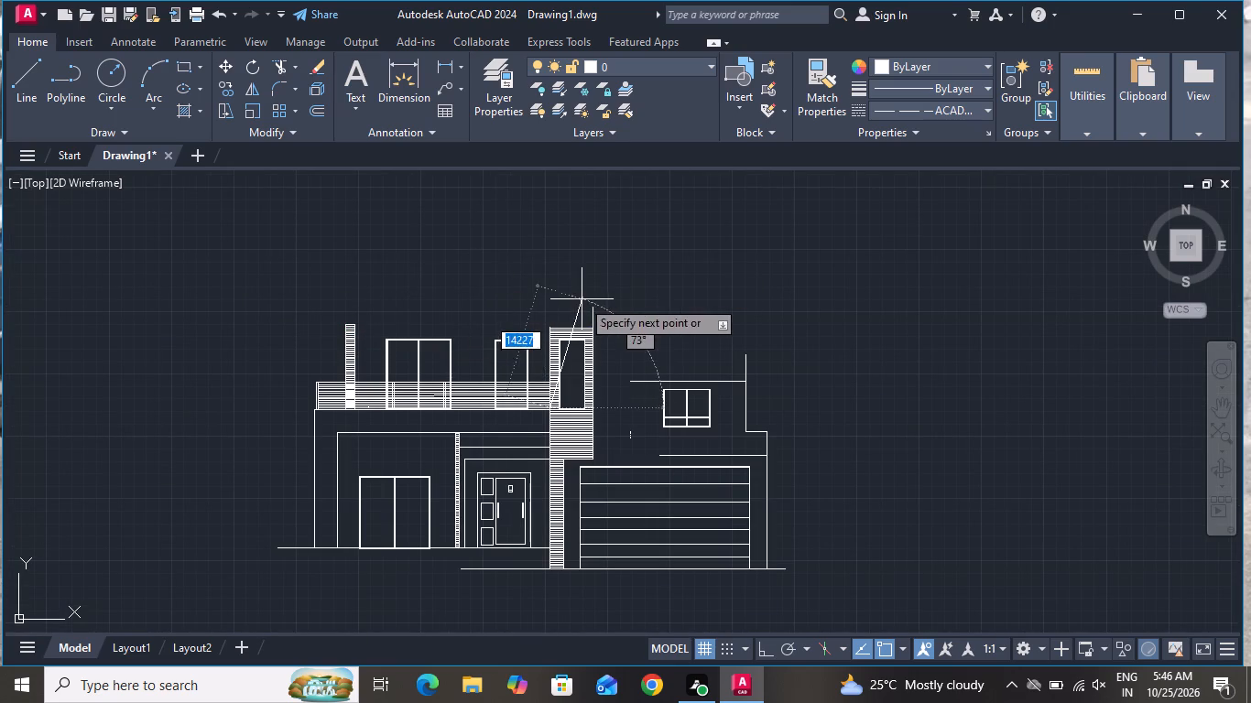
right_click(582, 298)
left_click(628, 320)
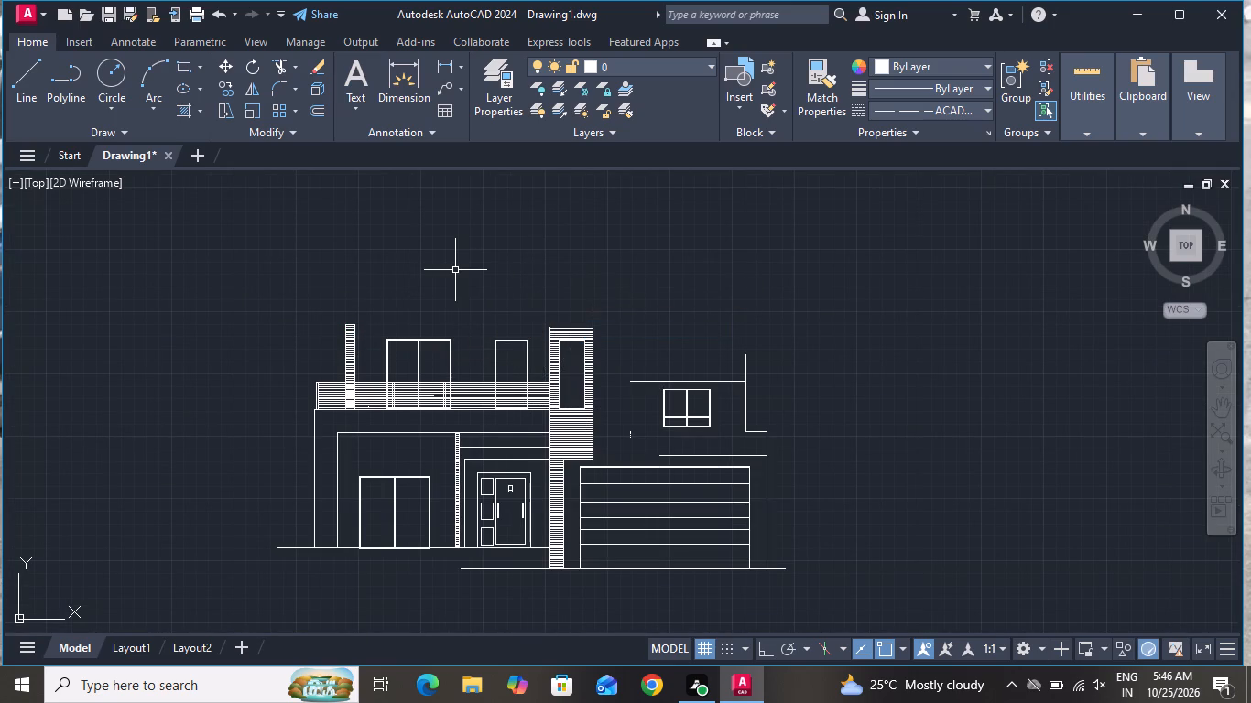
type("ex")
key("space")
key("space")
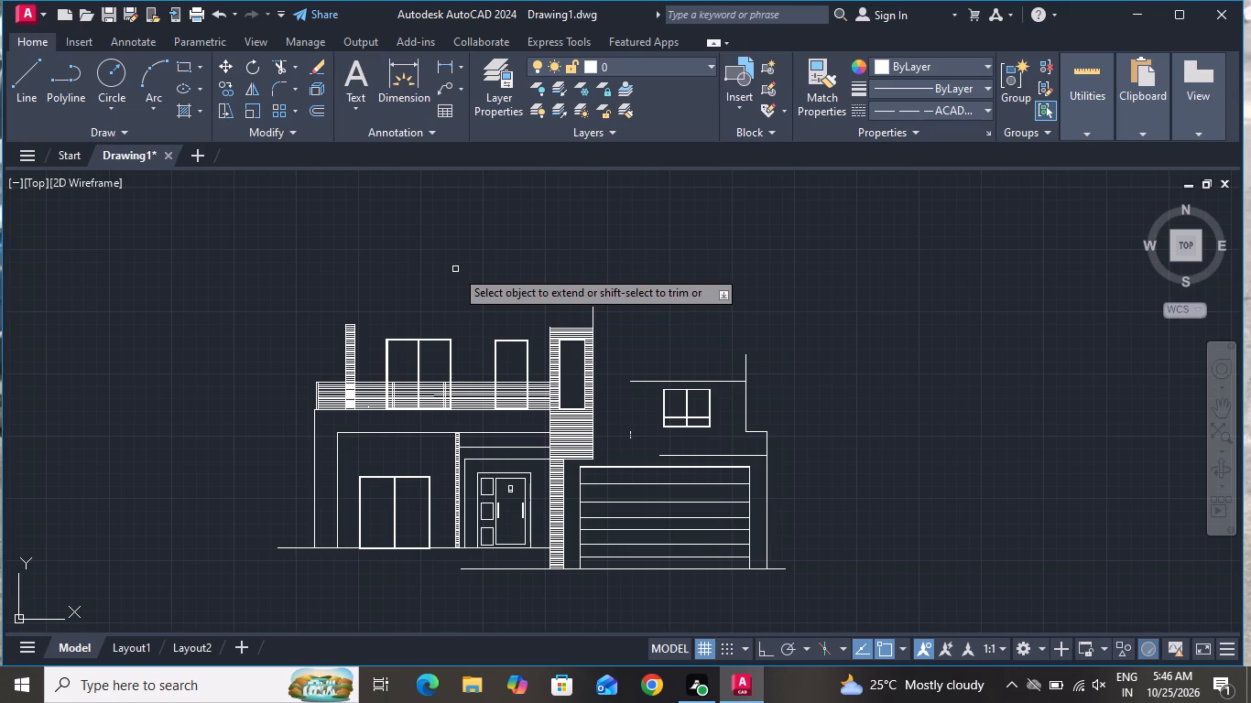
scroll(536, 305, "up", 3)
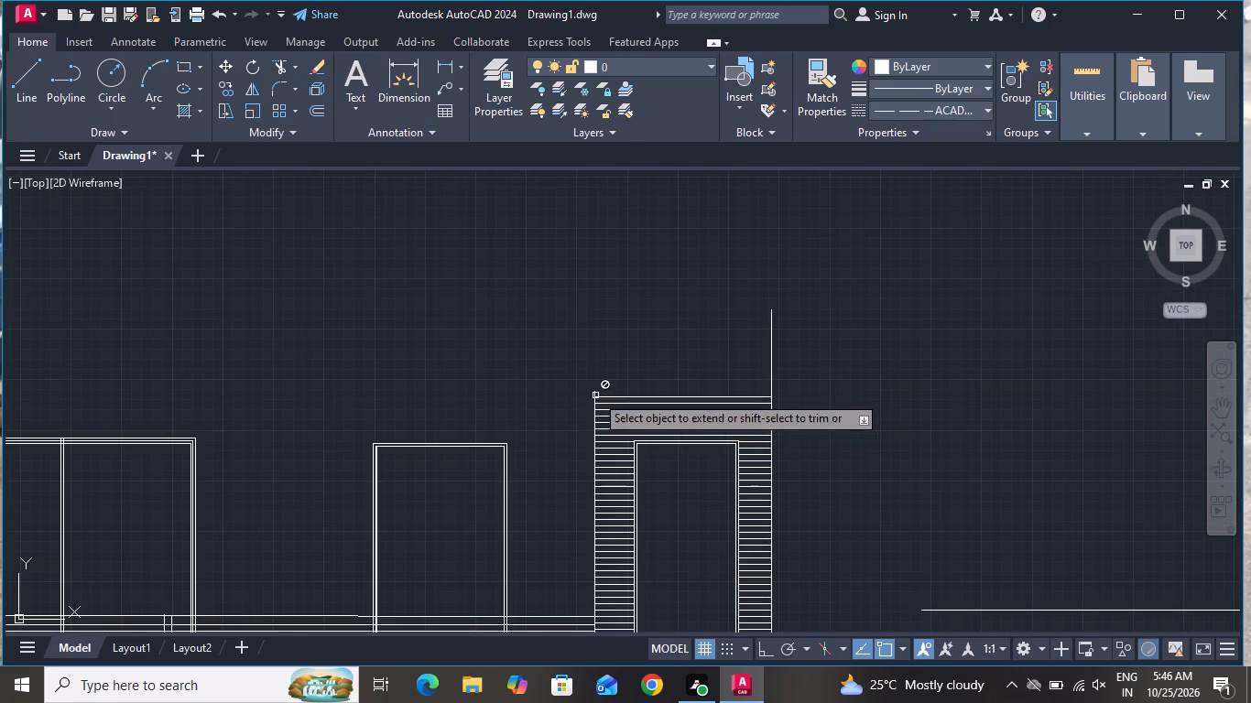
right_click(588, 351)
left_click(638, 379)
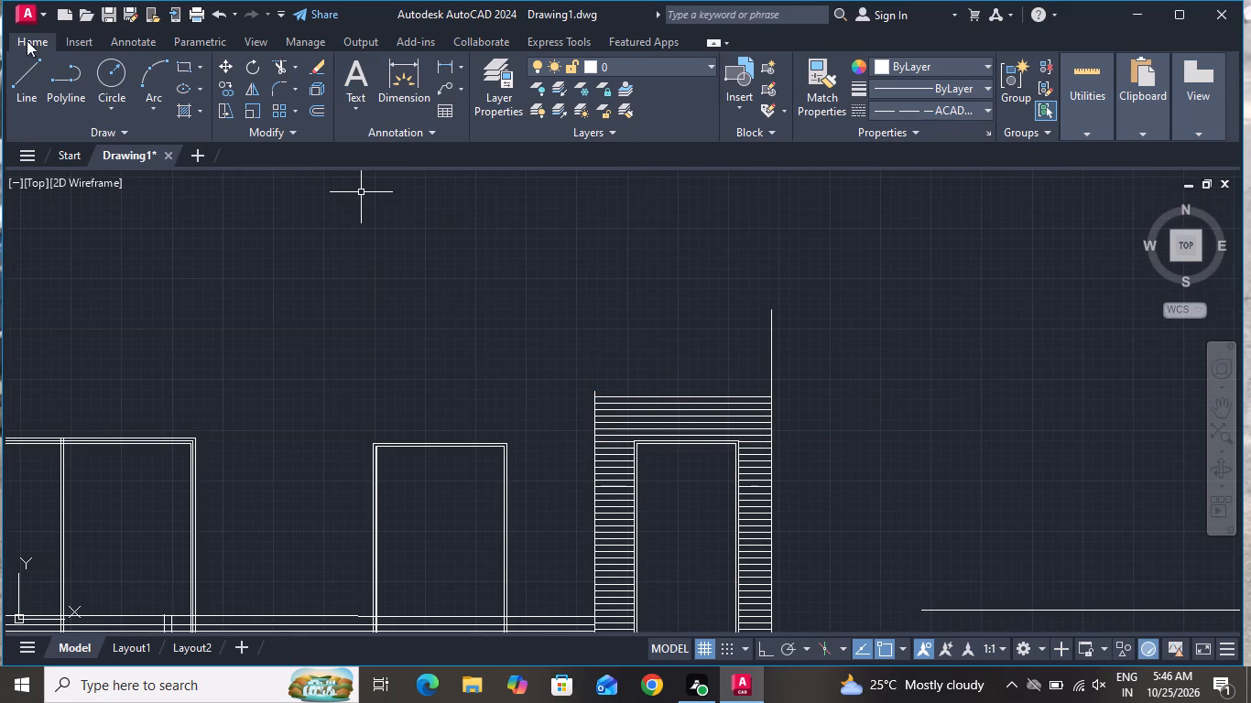
Draw the tower's raised outline from its upper-left corner: straight up, about 5,460 across to align with its right edge, and a short inward slant.
left_click(31, 72)
left_click(596, 391)
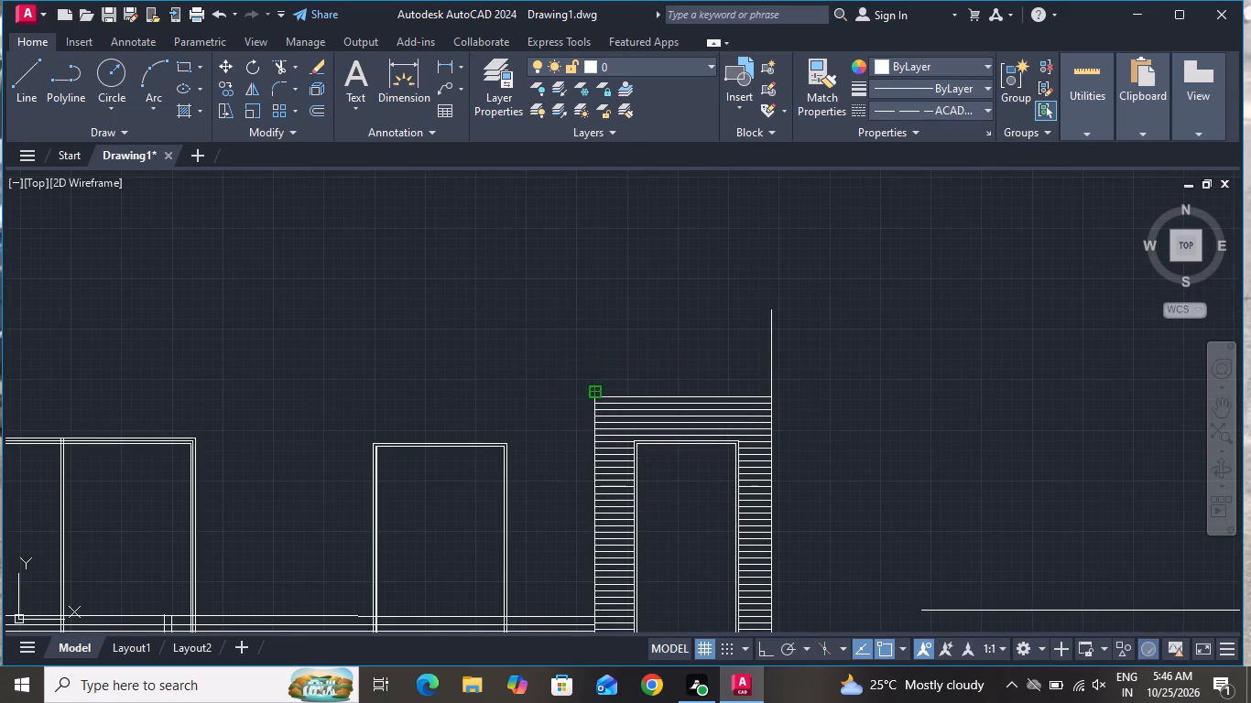
left_click(600, 180)
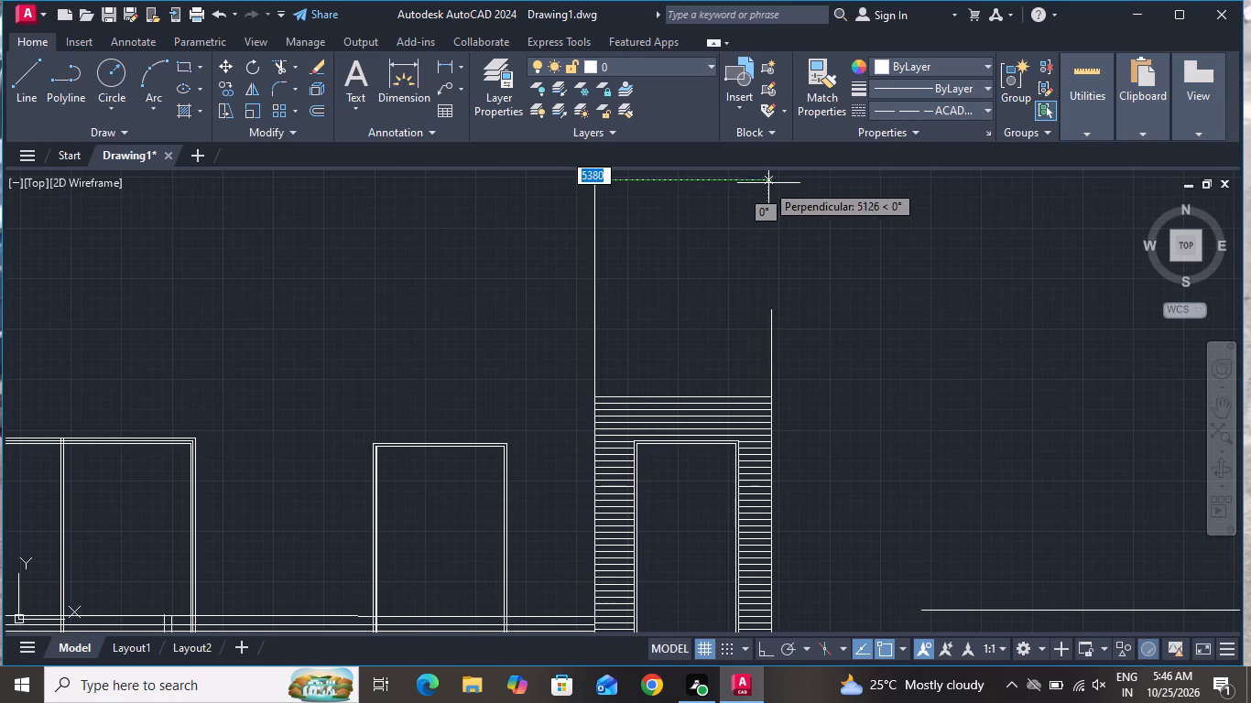
scroll(771, 185, "up", 2)
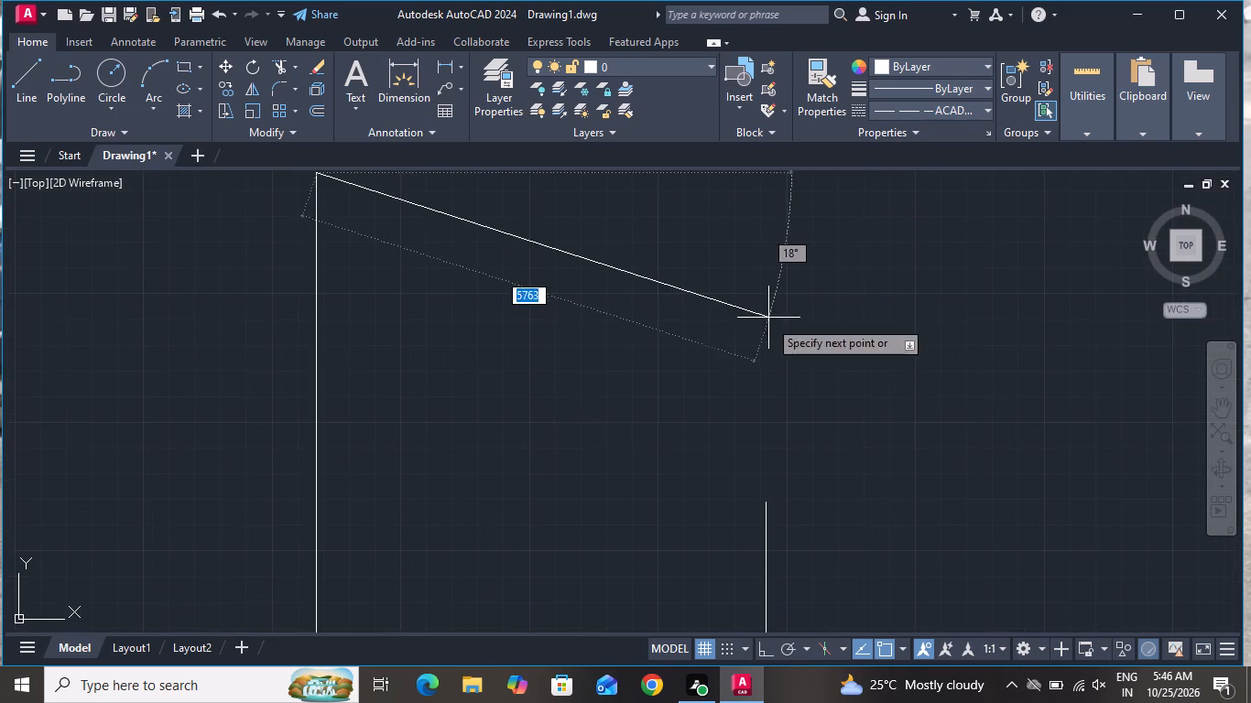
scroll(756, 268, "down", 2)
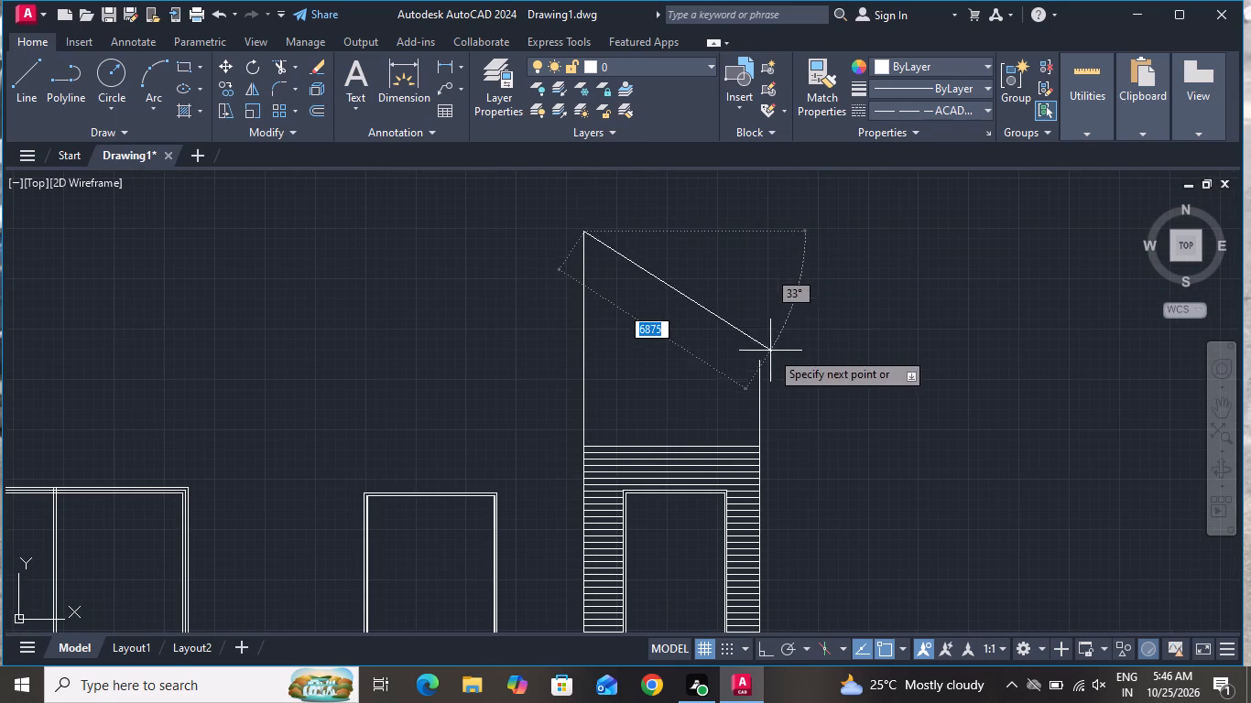
left_click(760, 231)
right_click(759, 231)
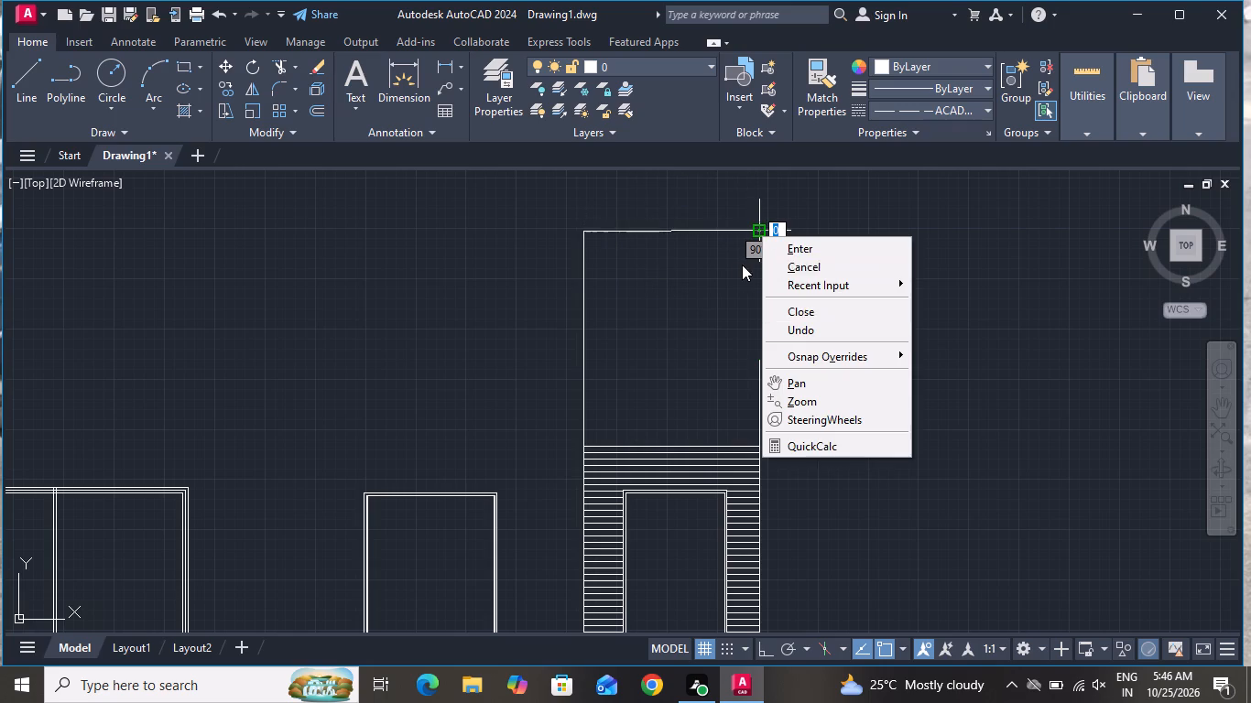
left_click(732, 265)
right_click(707, 348)
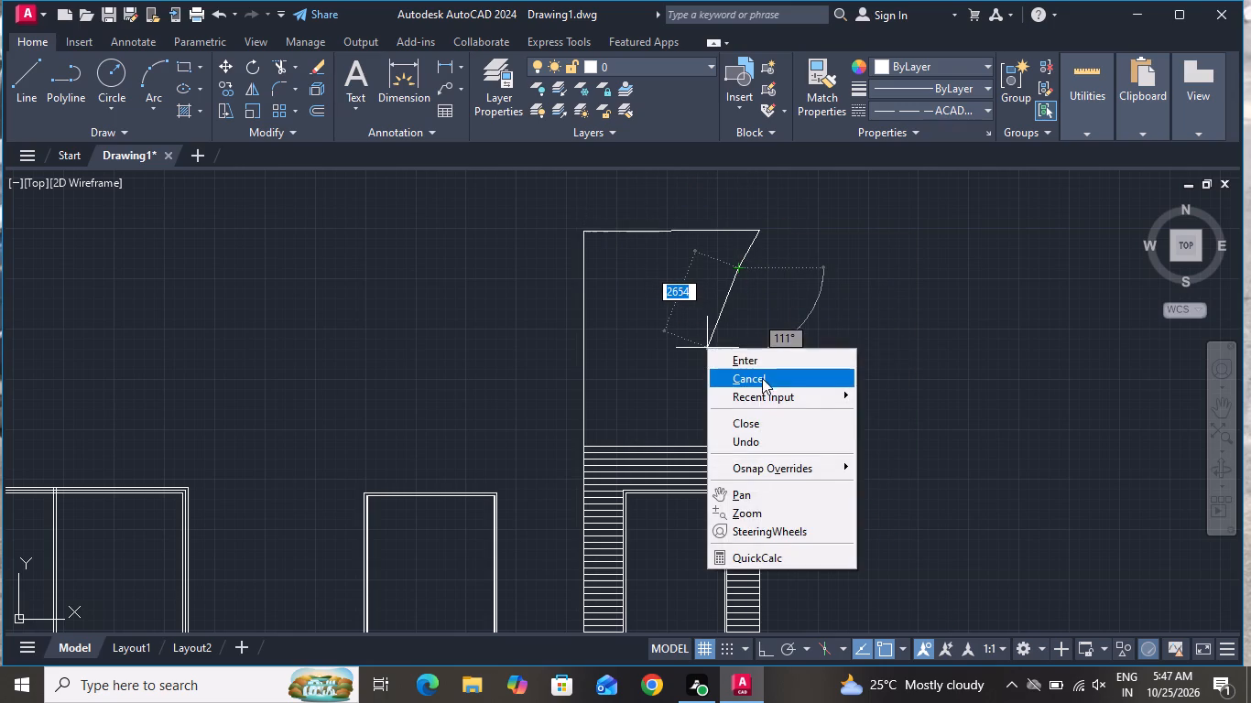
left_click(764, 373)
scroll(707, 377, "down", 2)
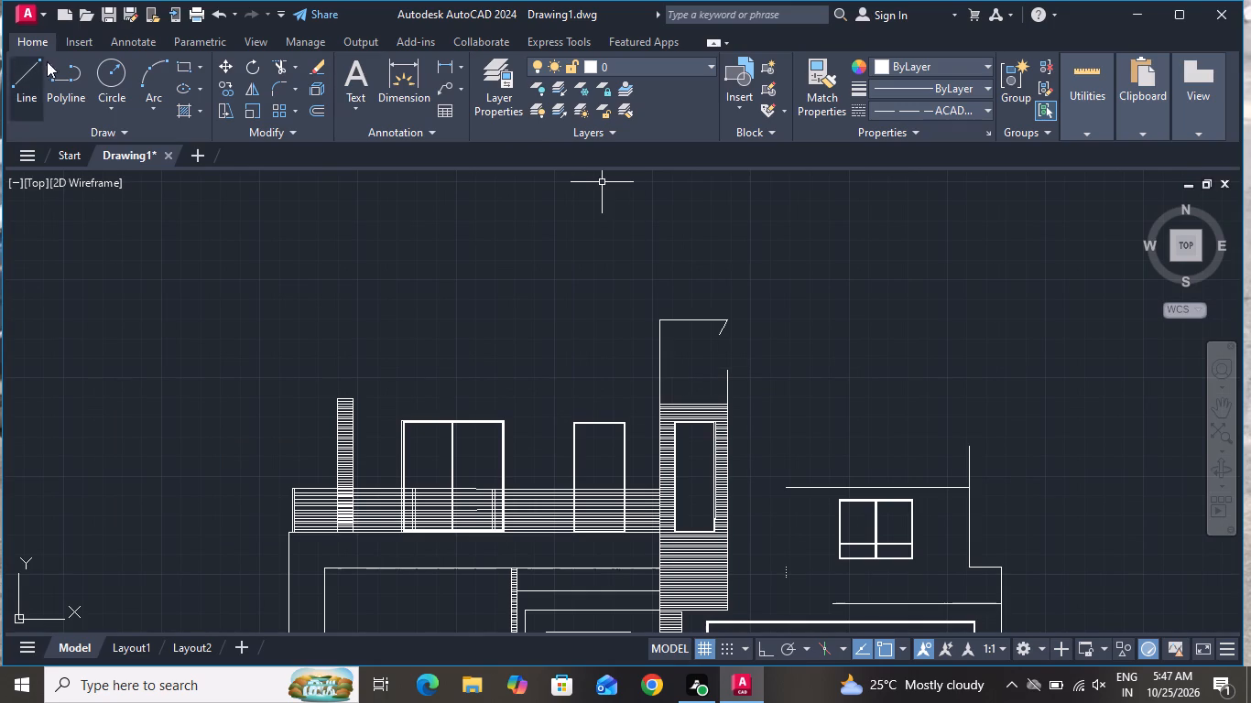
Draw the lower sloped roof line from just outside the striped balcony column up to the tower's left edge line.
left_click(21, 68)
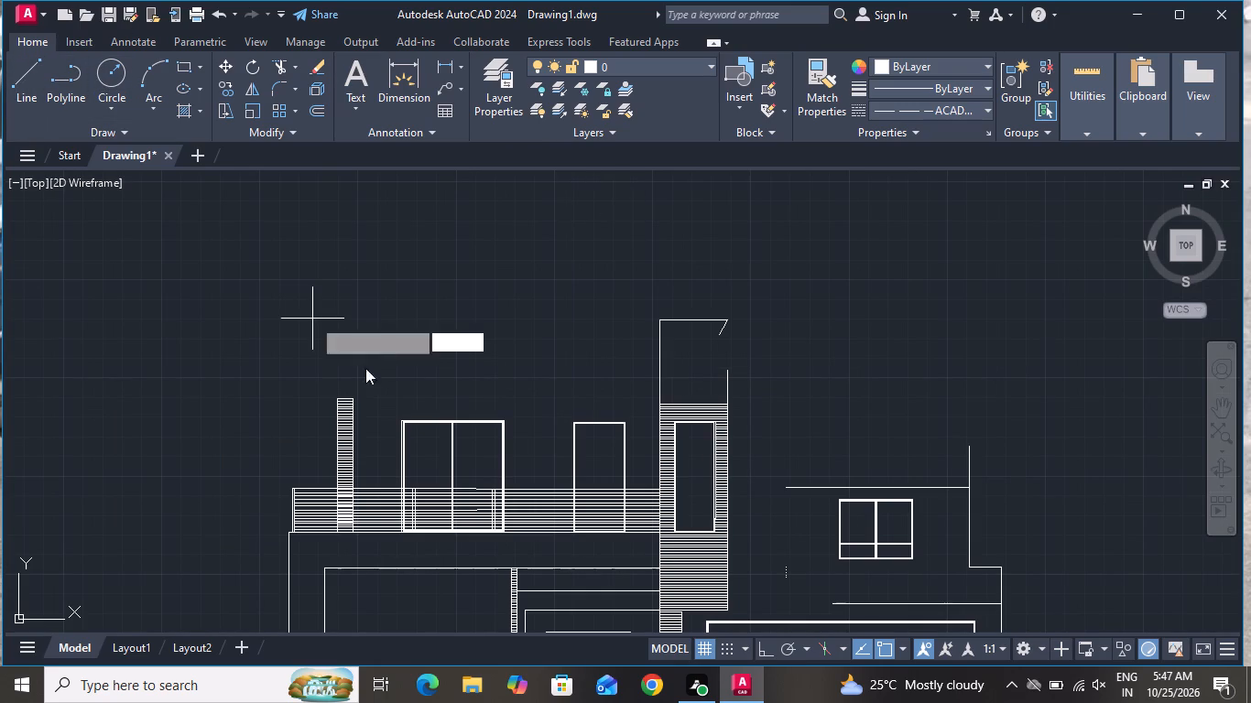
scroll(352, 410, "up", 3)
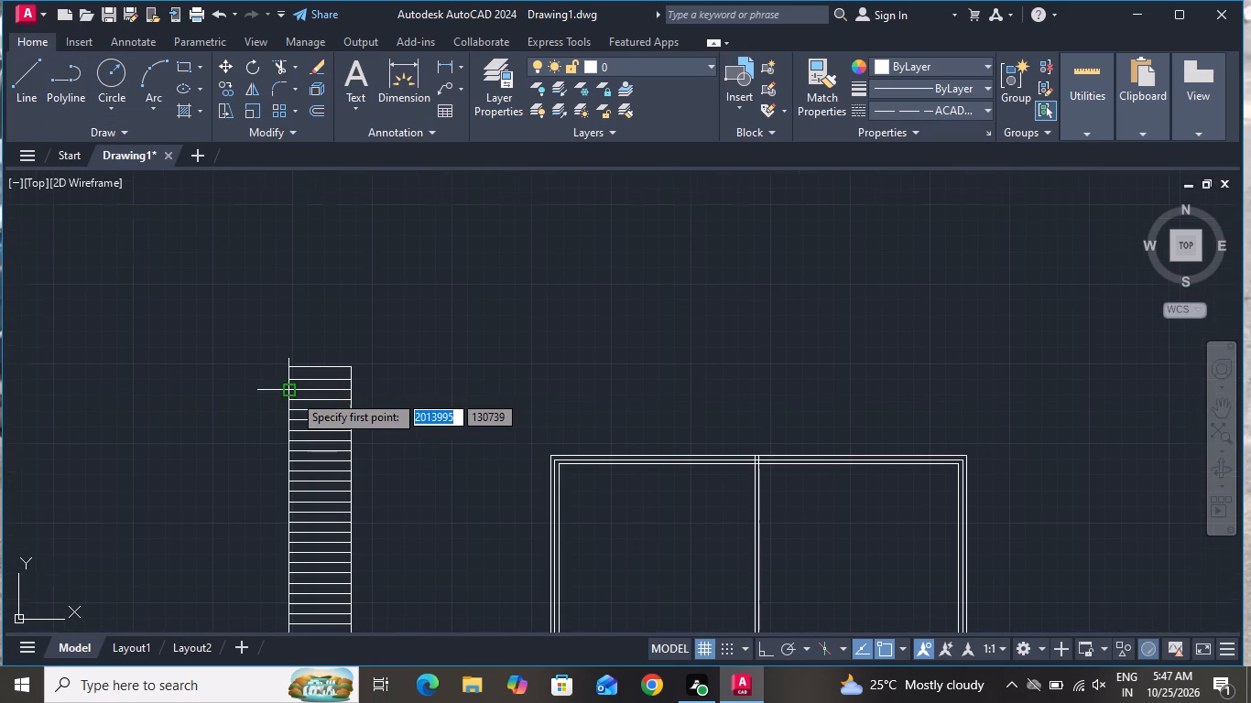
scroll(293, 394, "up", 1)
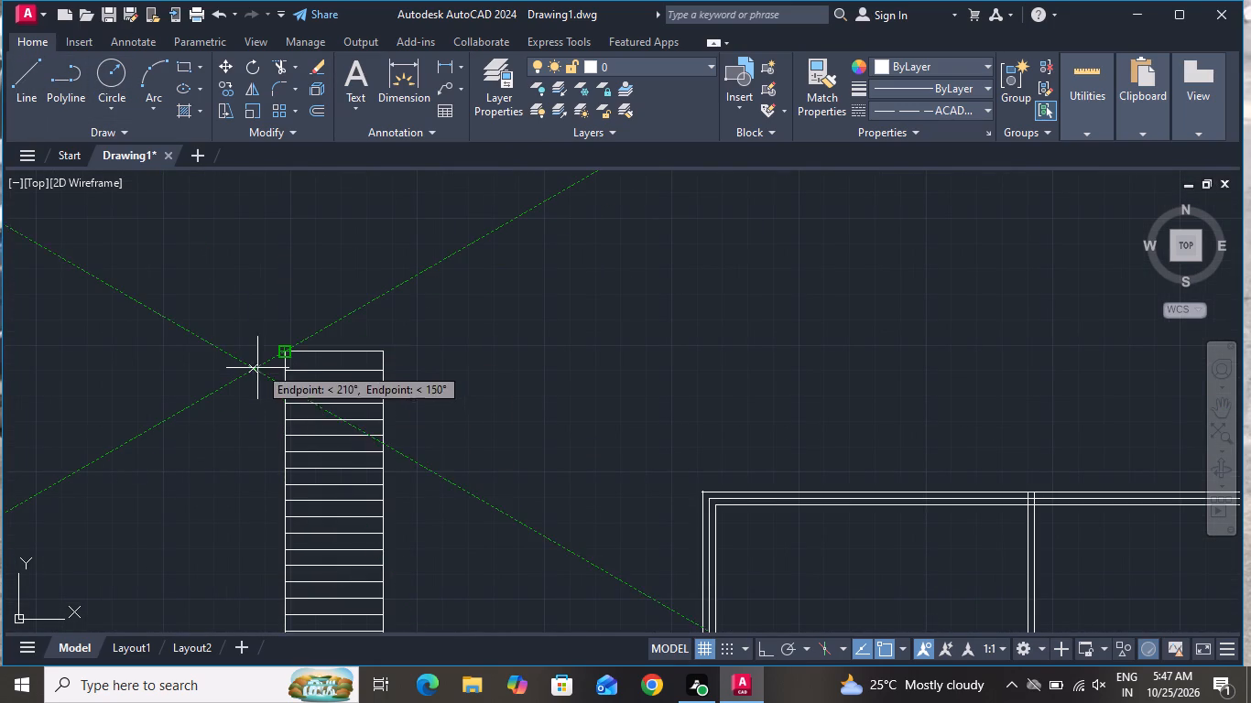
left_click(230, 381)
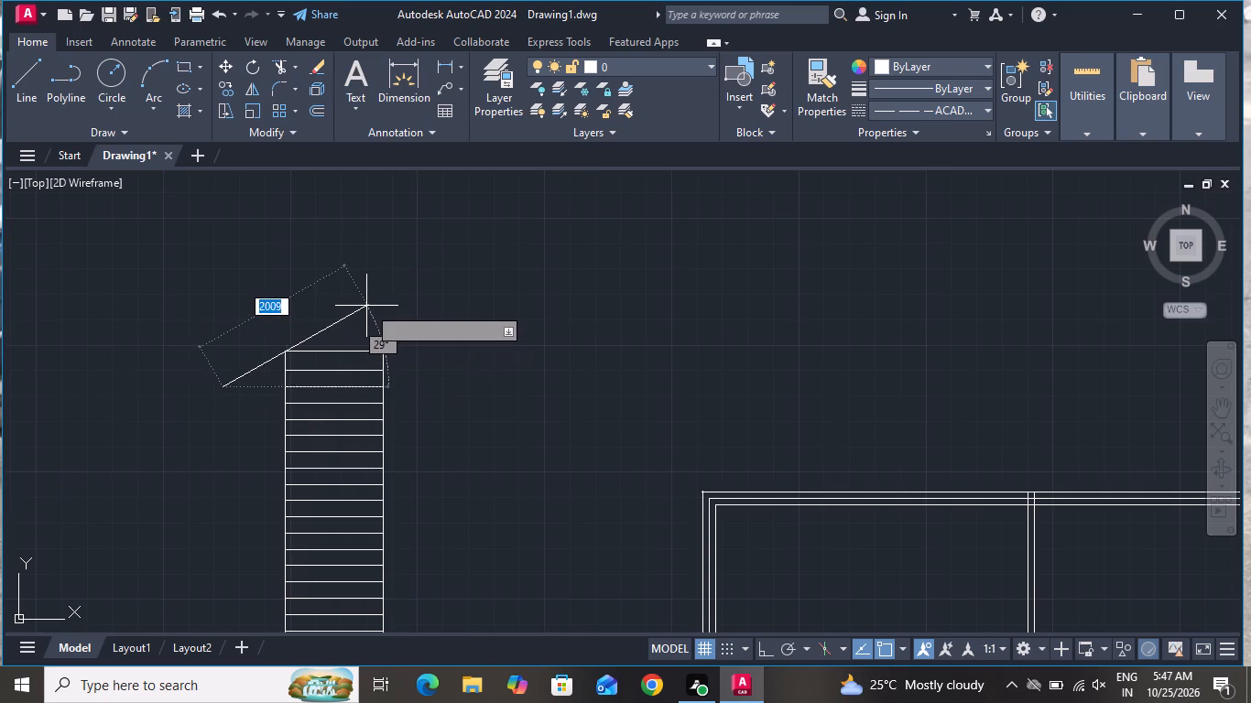
scroll(367, 306, "down", 3)
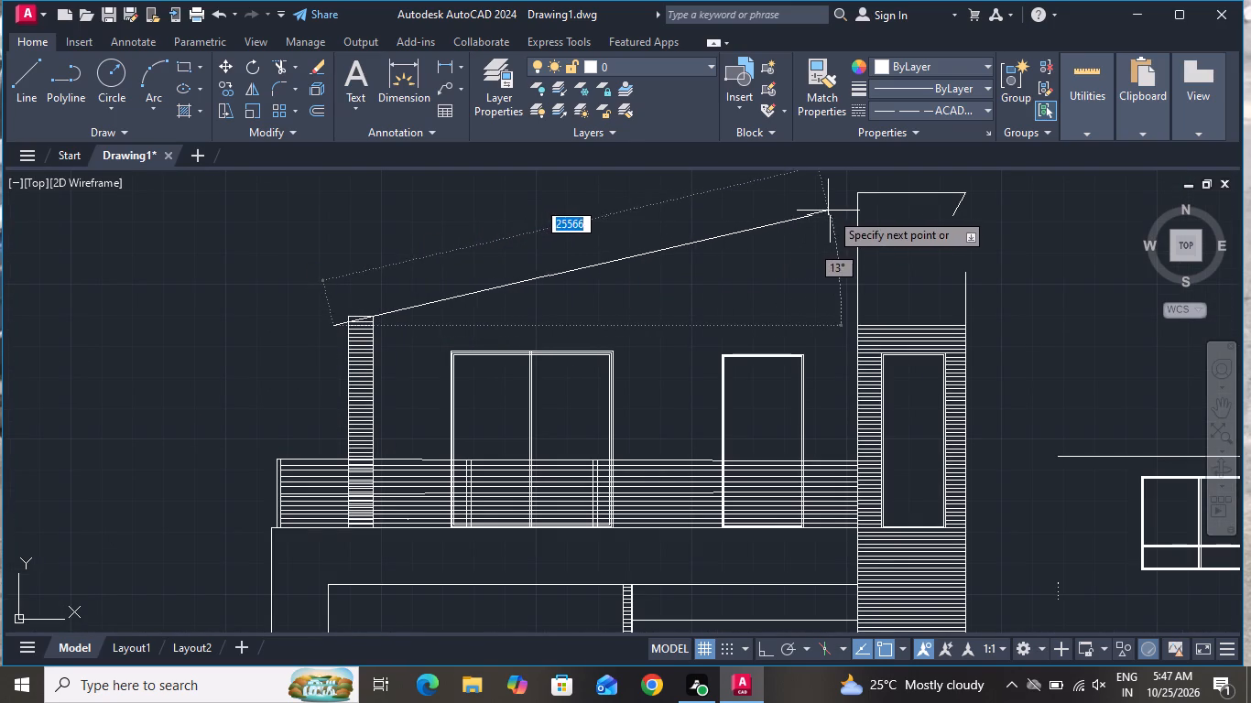
scroll(852, 221, "up", 2)
left_click(861, 231)
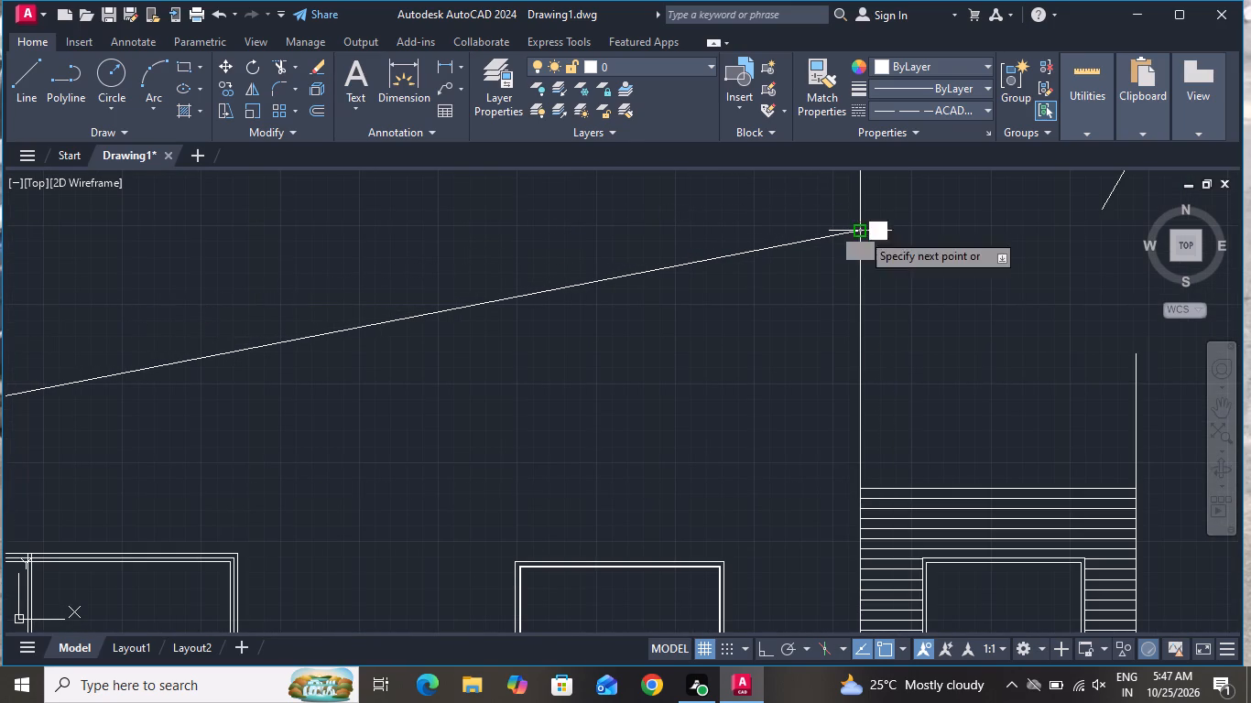
right_click(861, 233)
left_click(880, 268)
scroll(841, 296, "down", 4)
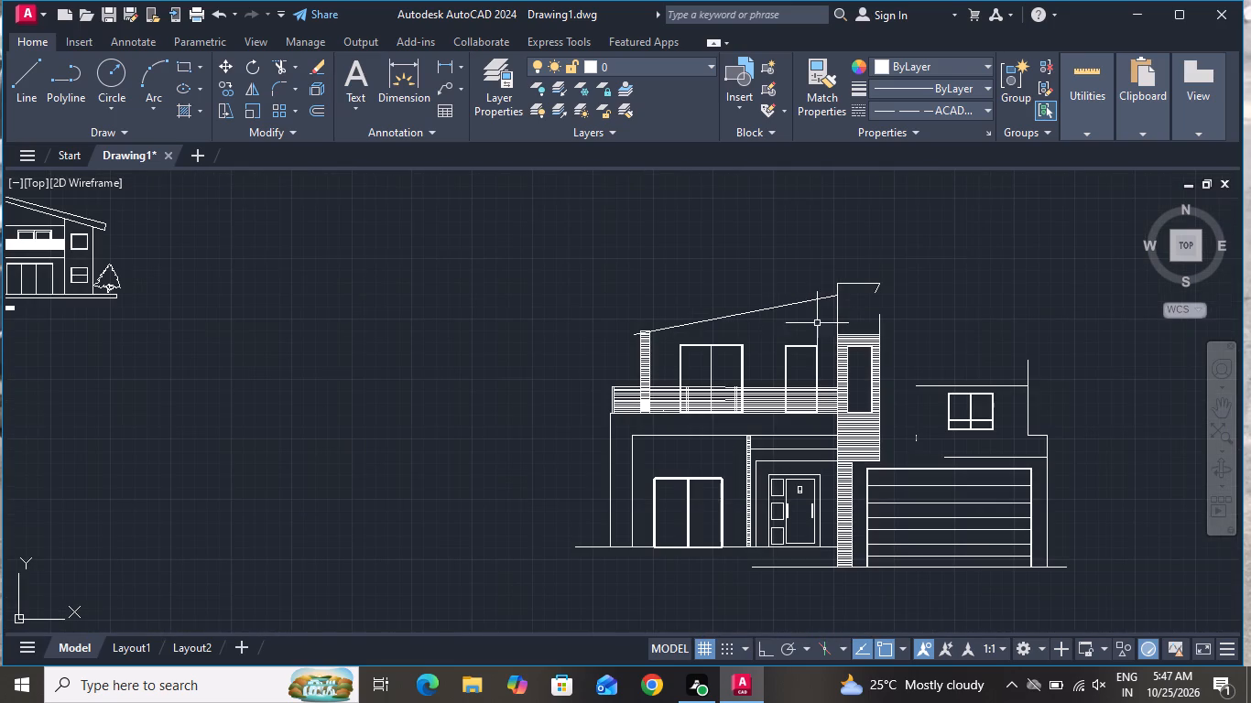
Draw the short eave edge at about 120° from the roof line's lower end and a second, upper roof line to the tower's left edge.
left_click(5, 66)
left_click(33, 89)
scroll(691, 289, "up", 3)
scroll(526, 424, "up", 2)
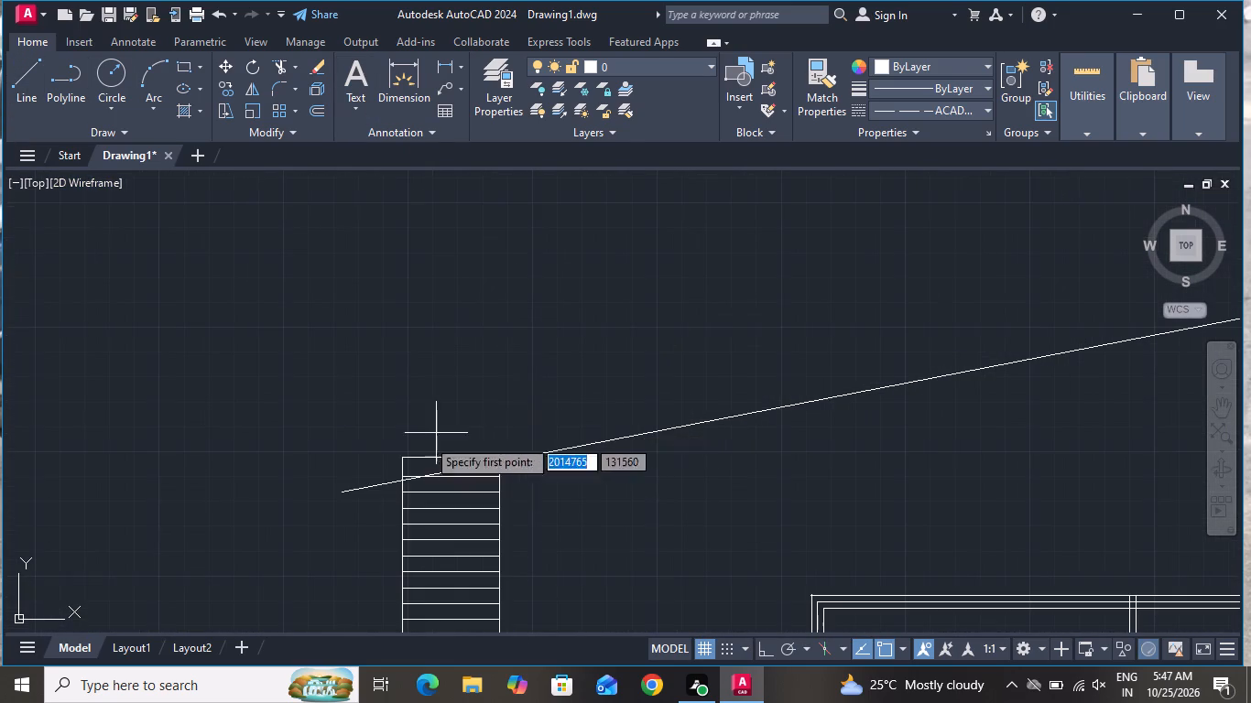
left_click(337, 493)
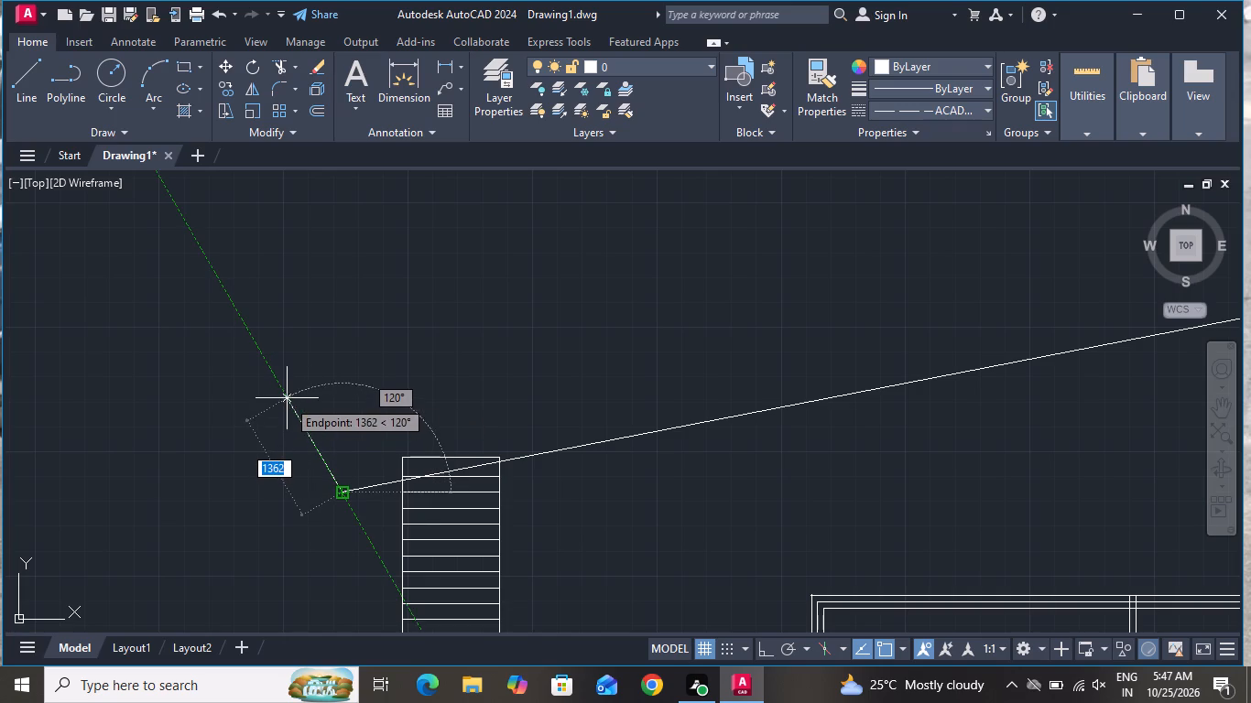
left_click(295, 413)
scroll(653, 304, "down", 3)
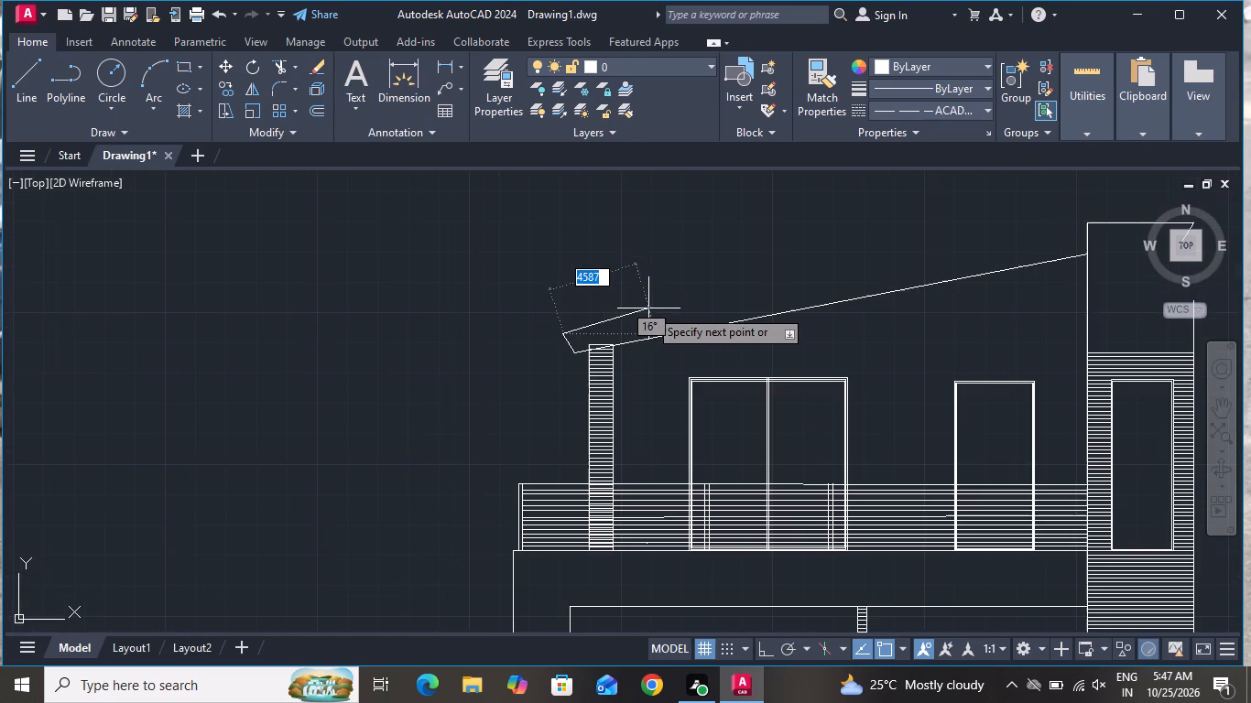
scroll(639, 312, "down", 3)
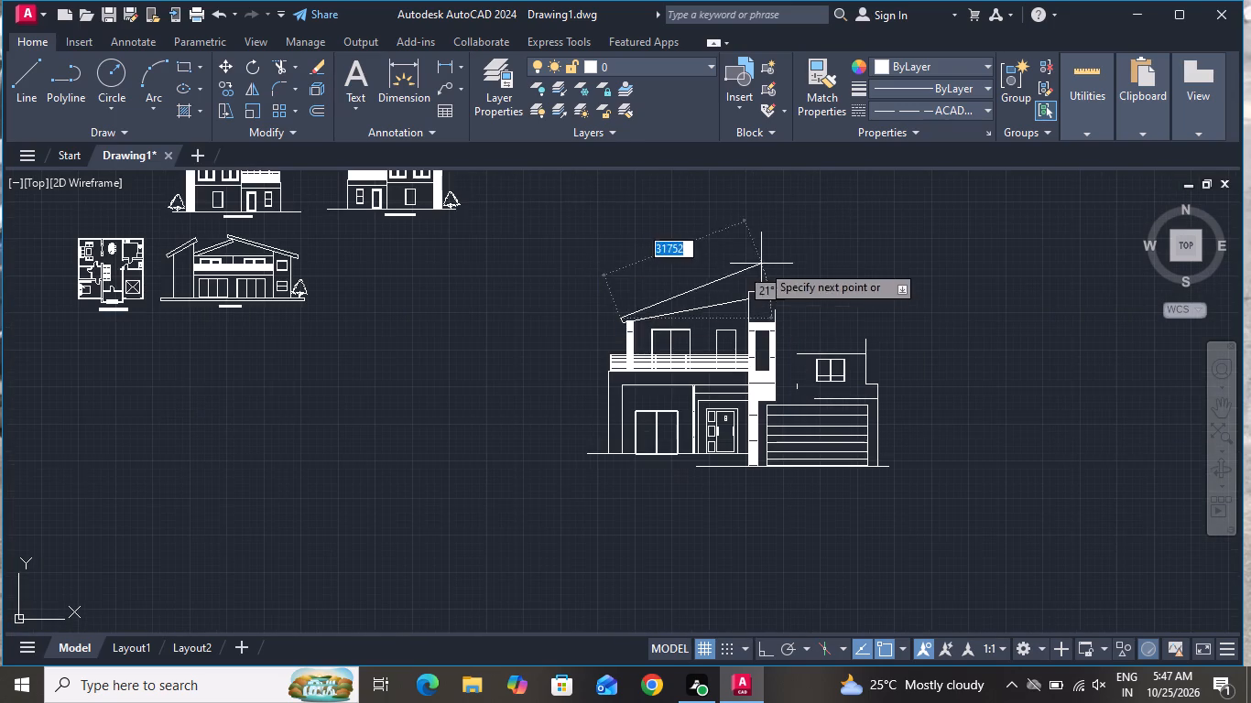
scroll(753, 282, "up", 6)
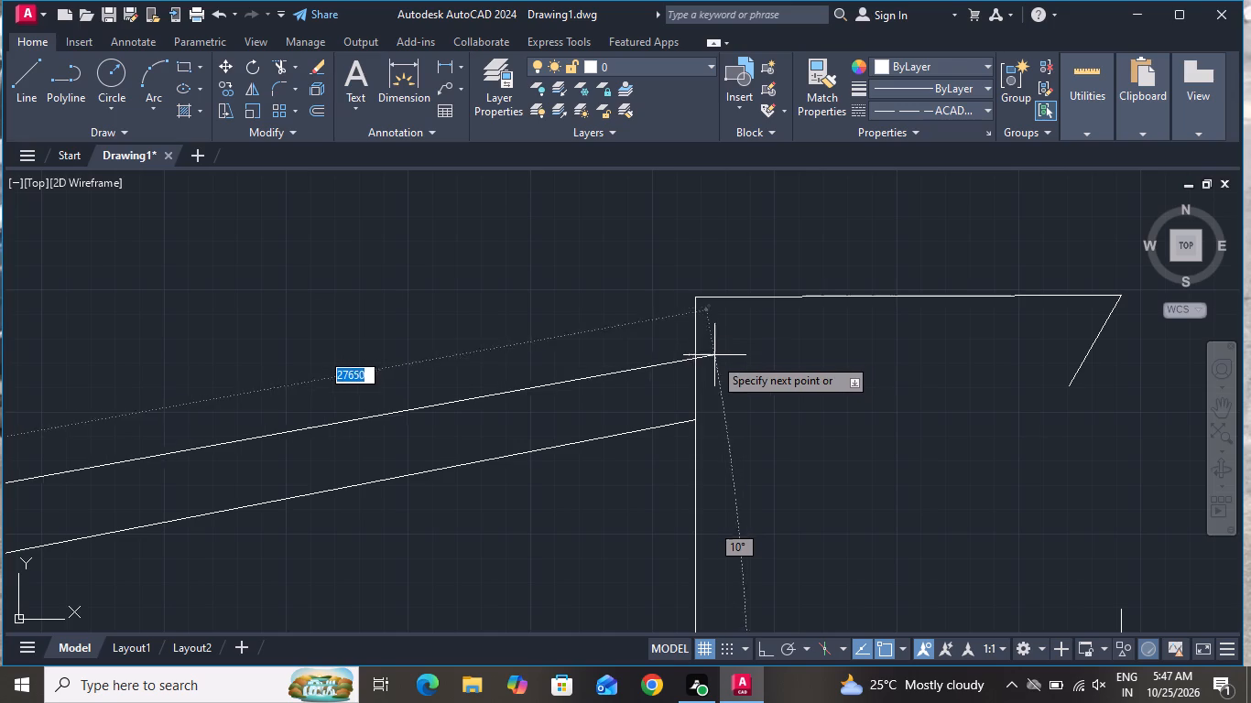
left_click(696, 378)
right_click(695, 381)
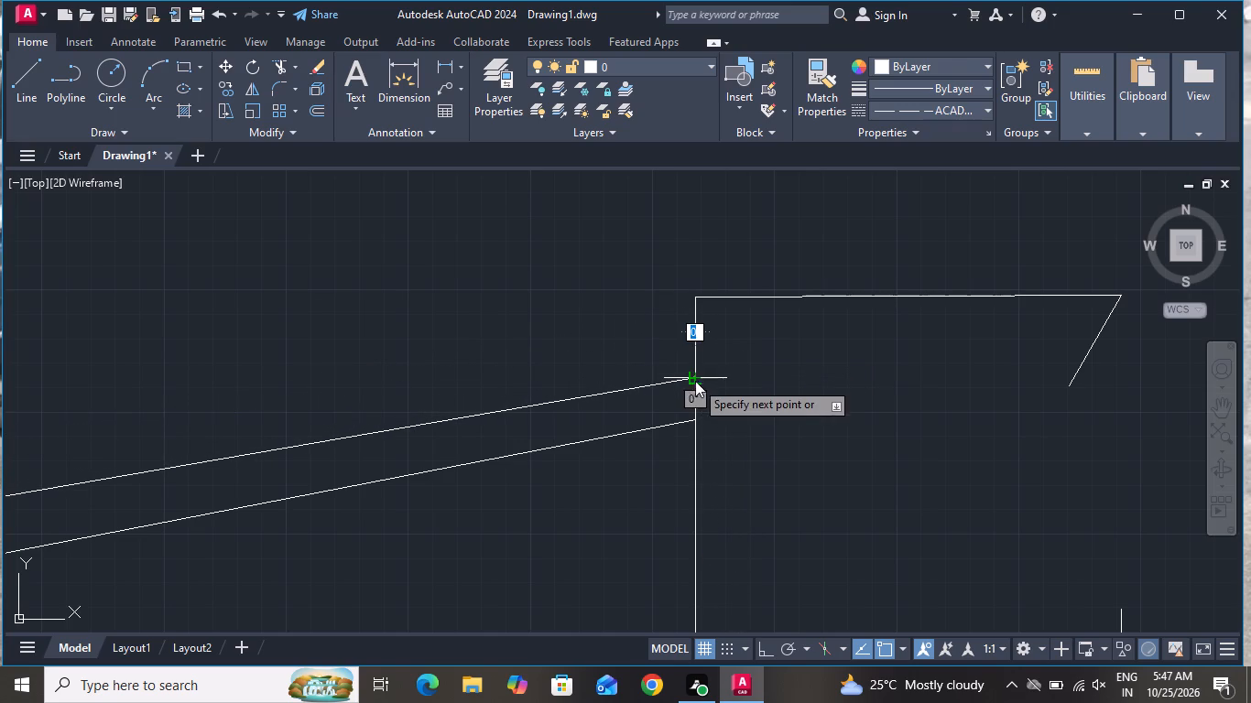
left_click(734, 405)
scroll(655, 335, "down", 4)
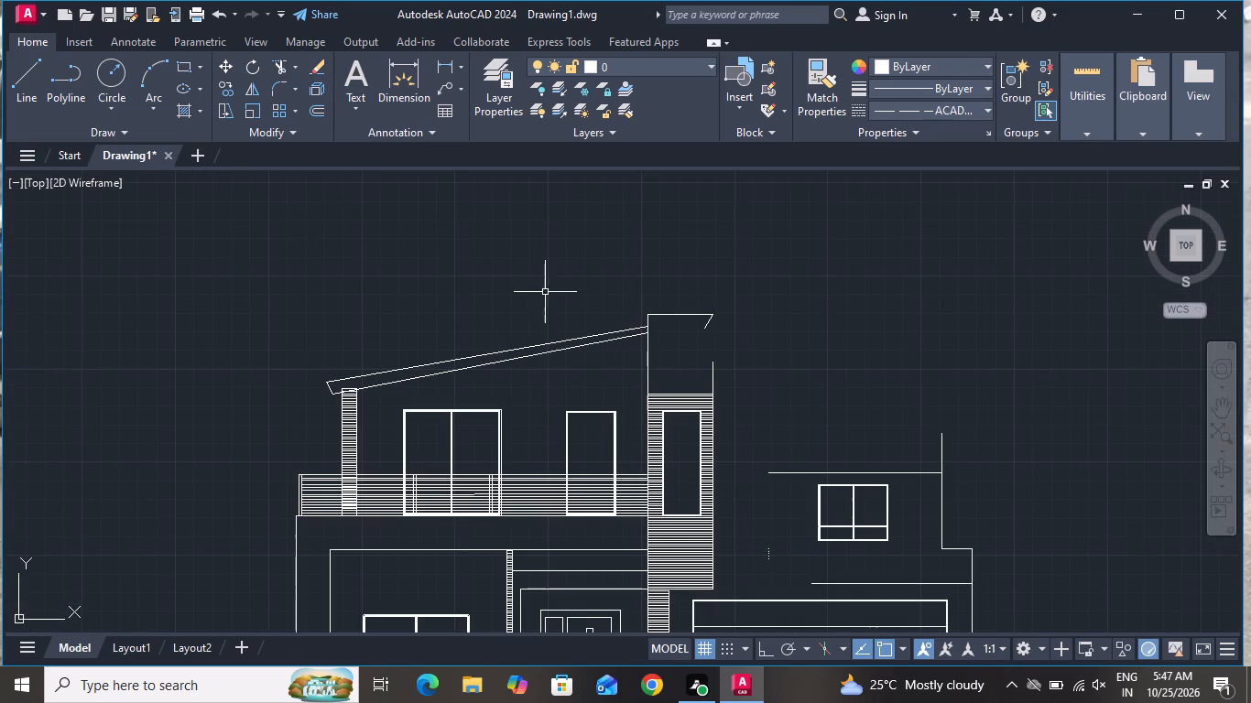
Erase the upper sloped roof line over the balcony.
scroll(549, 341, "up", 1)
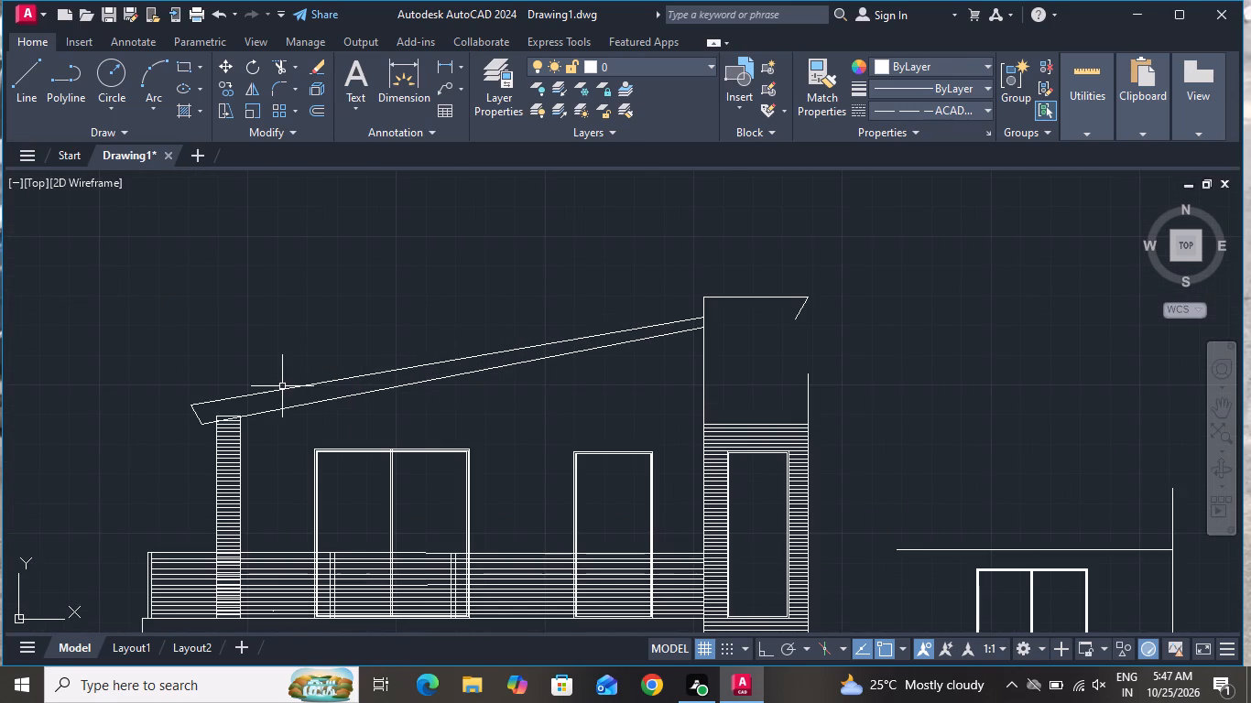
left_click(281, 384)
left_click(270, 395)
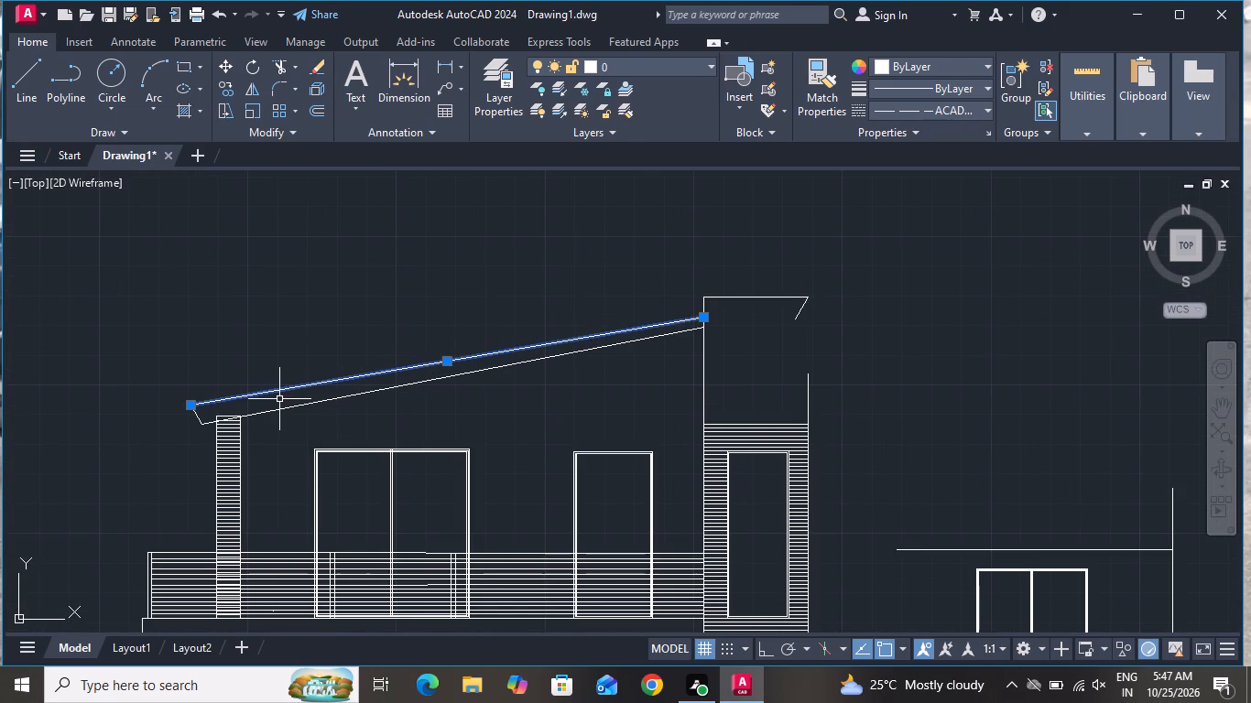
key("BackSpace")
key("BackSpace")
scroll(283, 399, "down", 1)
key("Delete")
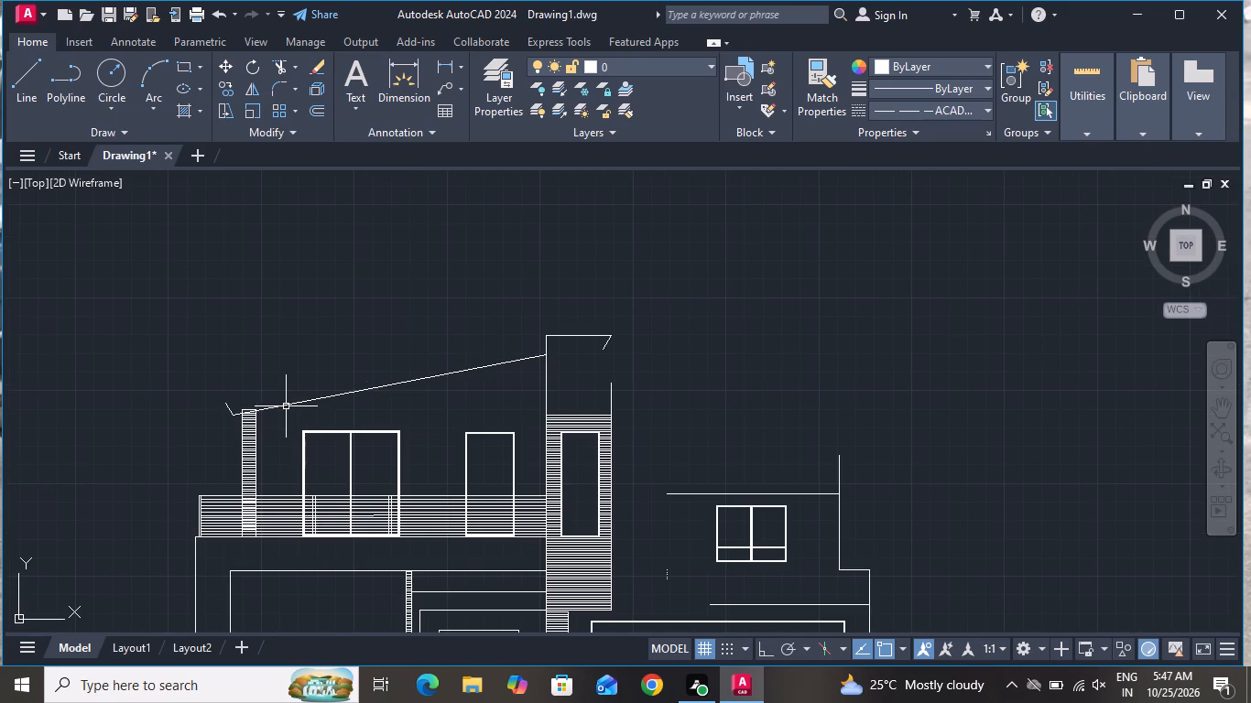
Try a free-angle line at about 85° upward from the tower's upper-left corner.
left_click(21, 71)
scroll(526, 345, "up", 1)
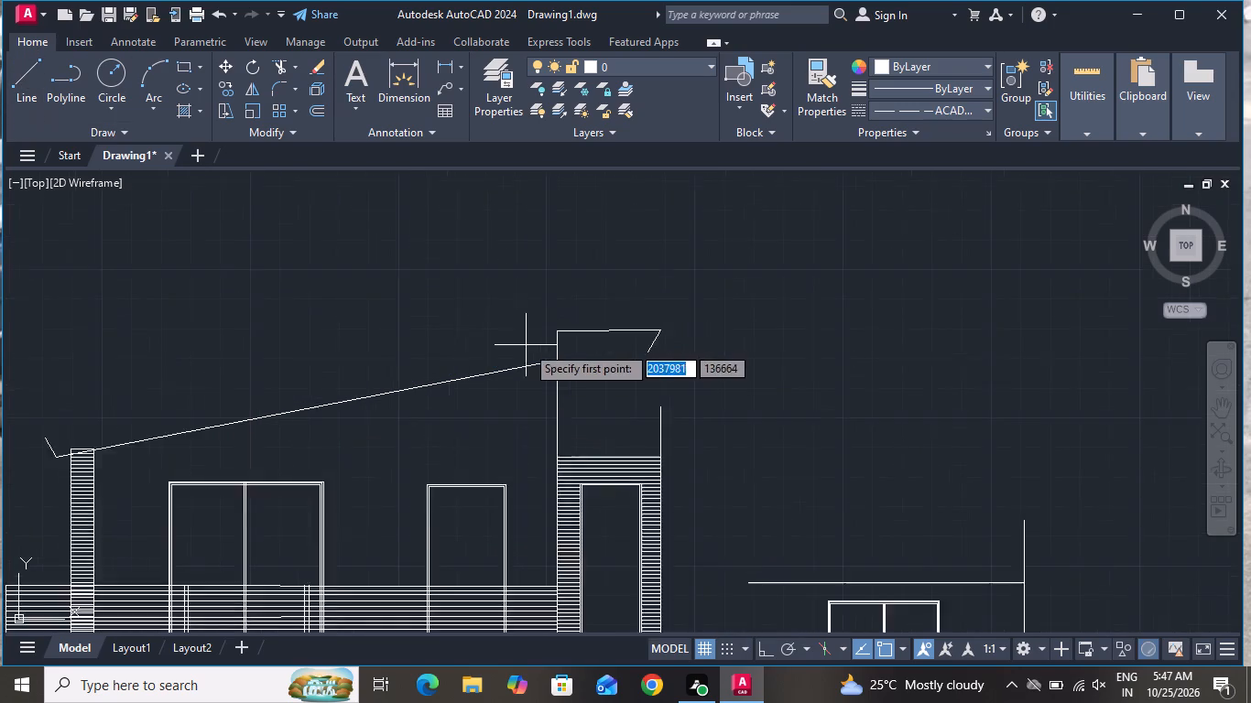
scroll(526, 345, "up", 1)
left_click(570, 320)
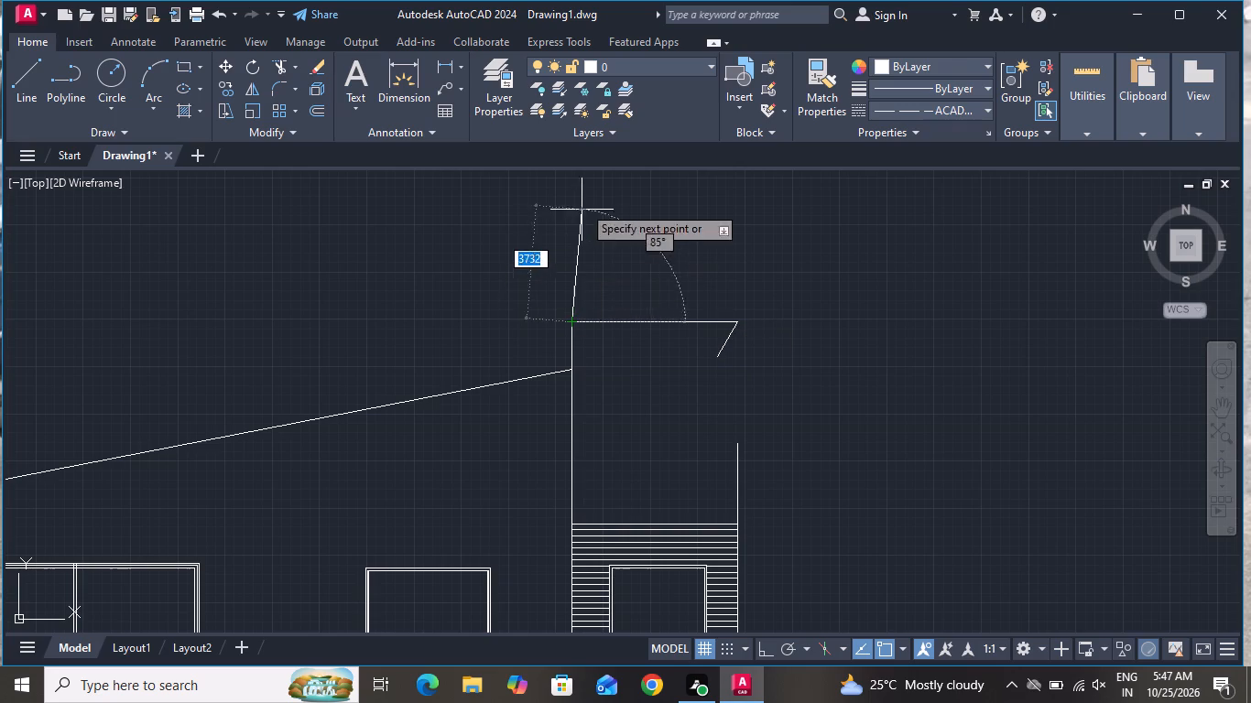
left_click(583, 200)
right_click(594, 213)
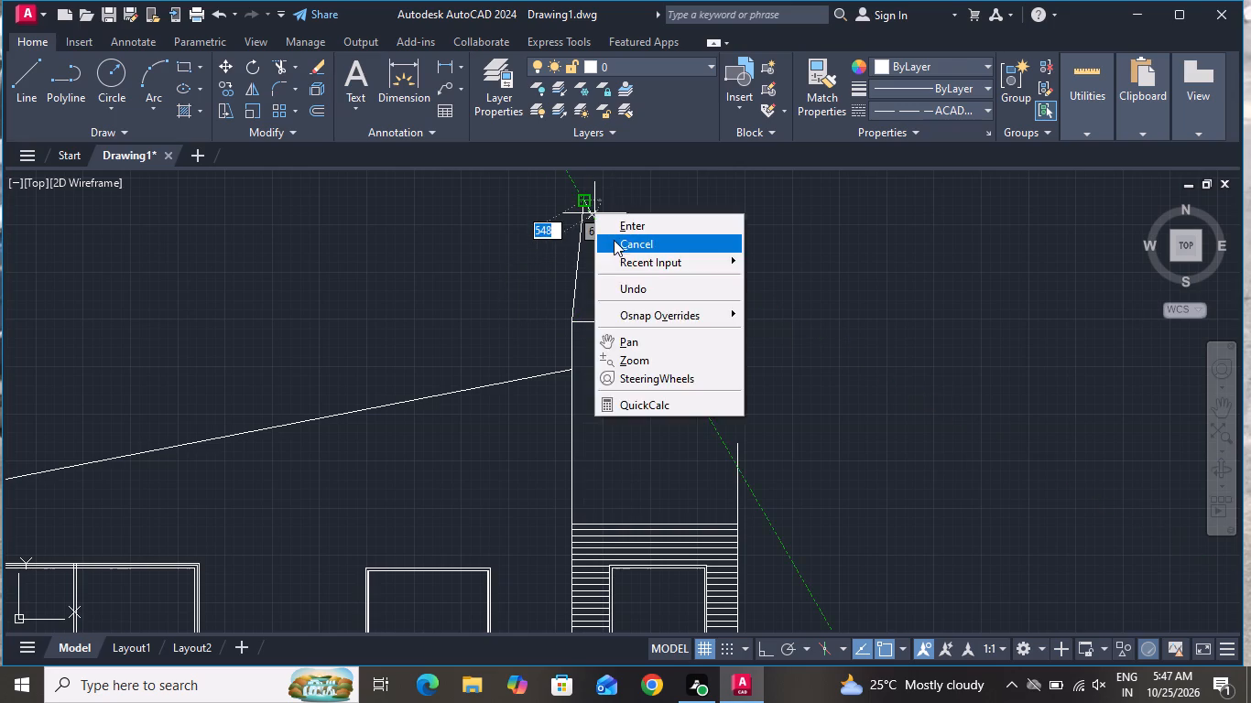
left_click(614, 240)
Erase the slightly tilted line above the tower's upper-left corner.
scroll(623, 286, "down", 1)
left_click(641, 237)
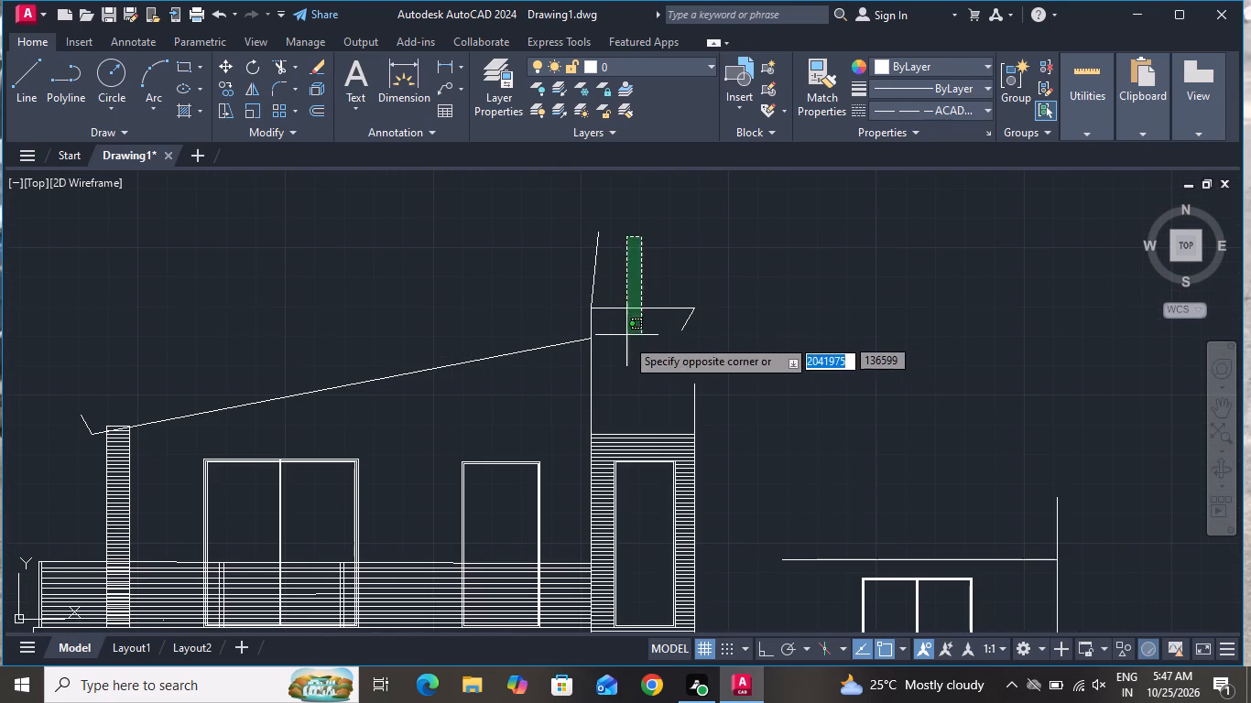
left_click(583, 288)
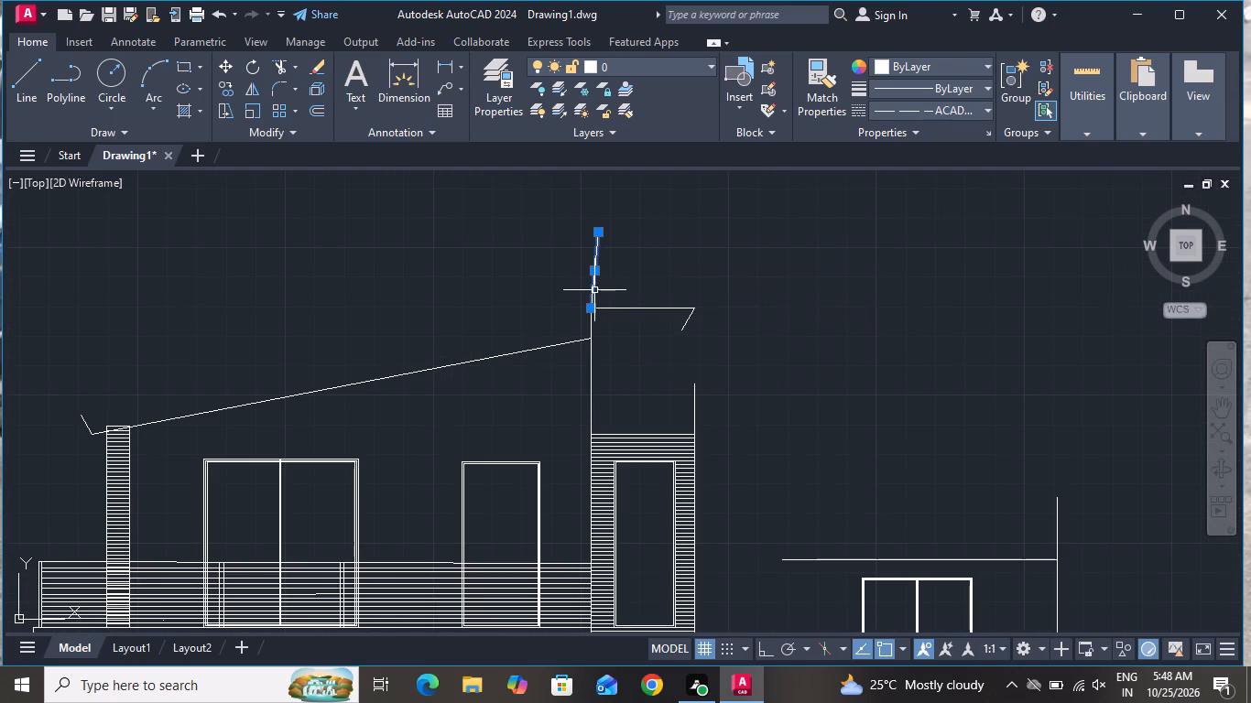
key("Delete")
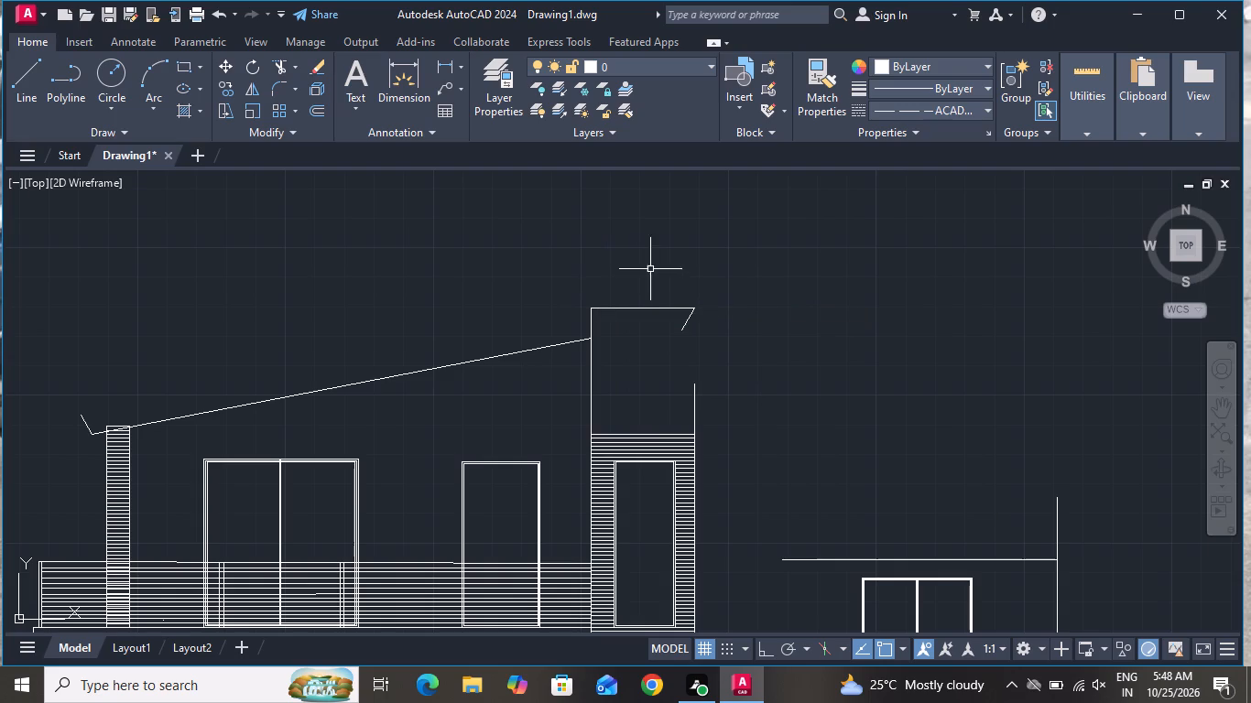
Erase the tower's horizontal top line together with the short inward slant at its end.
left_click(720, 293)
left_click(647, 350)
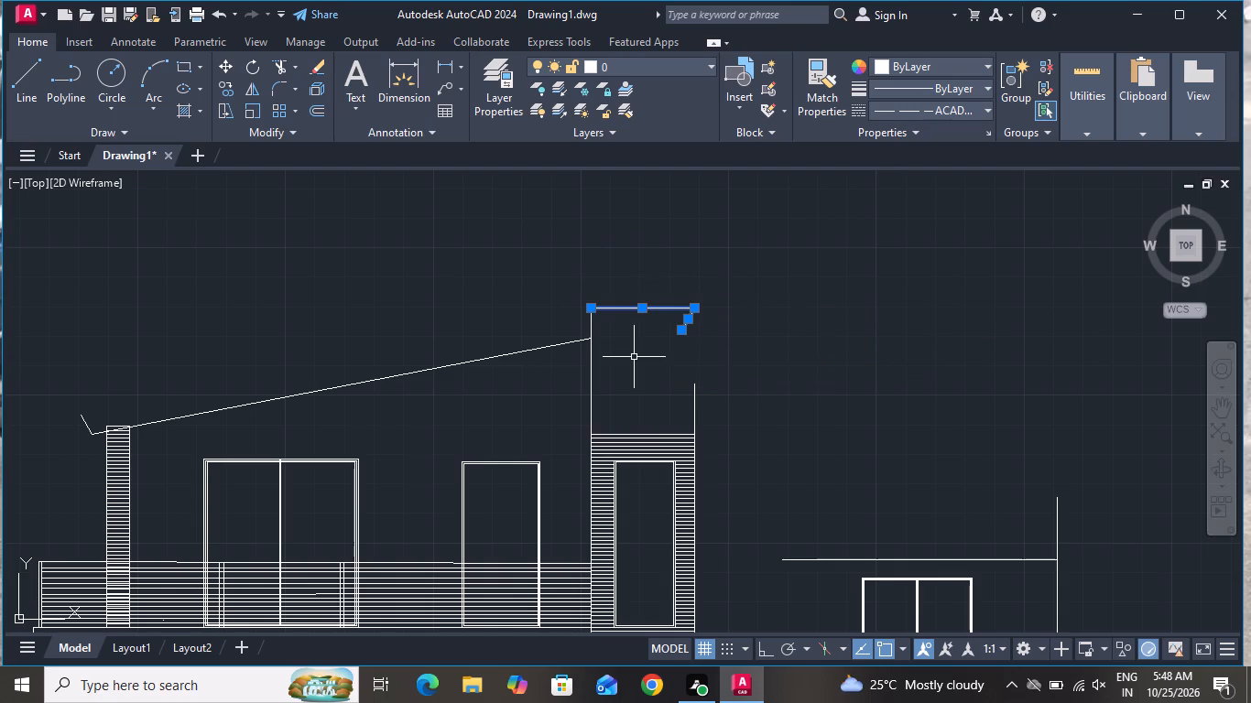
key("Delete")
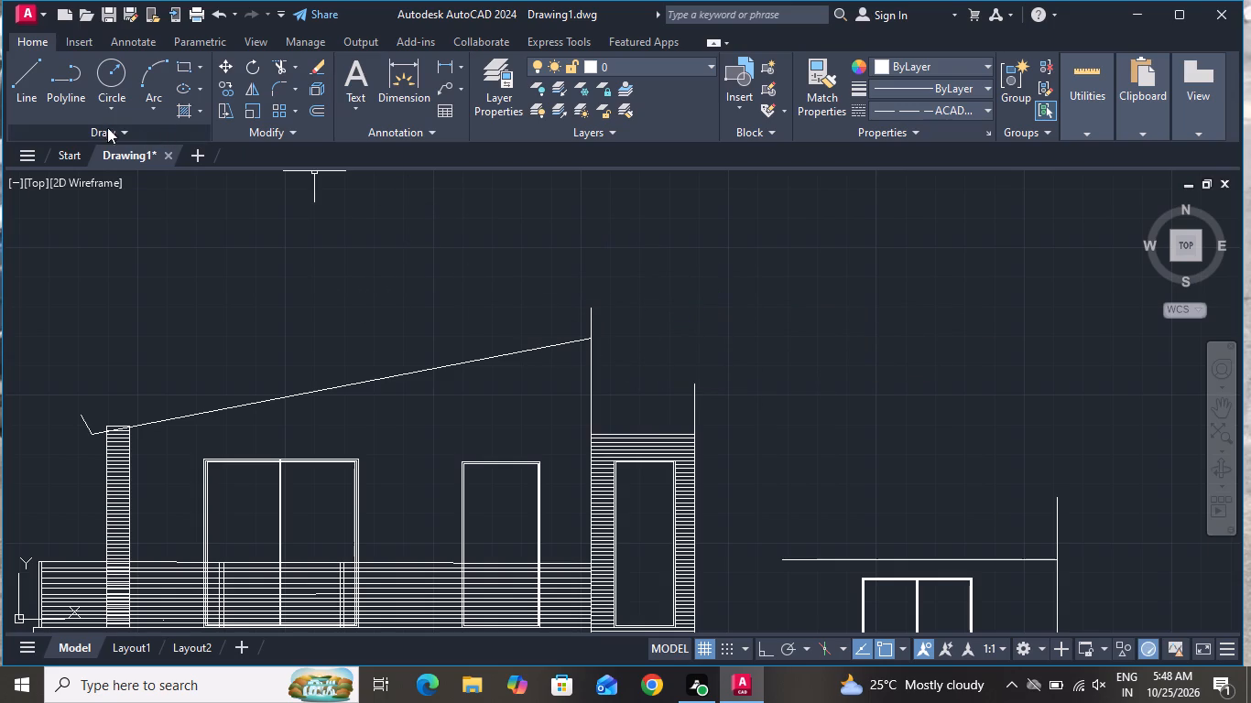
Draw a vertical line straight up from the top end of the tower's left edge to make it taller.
left_click(17, 80)
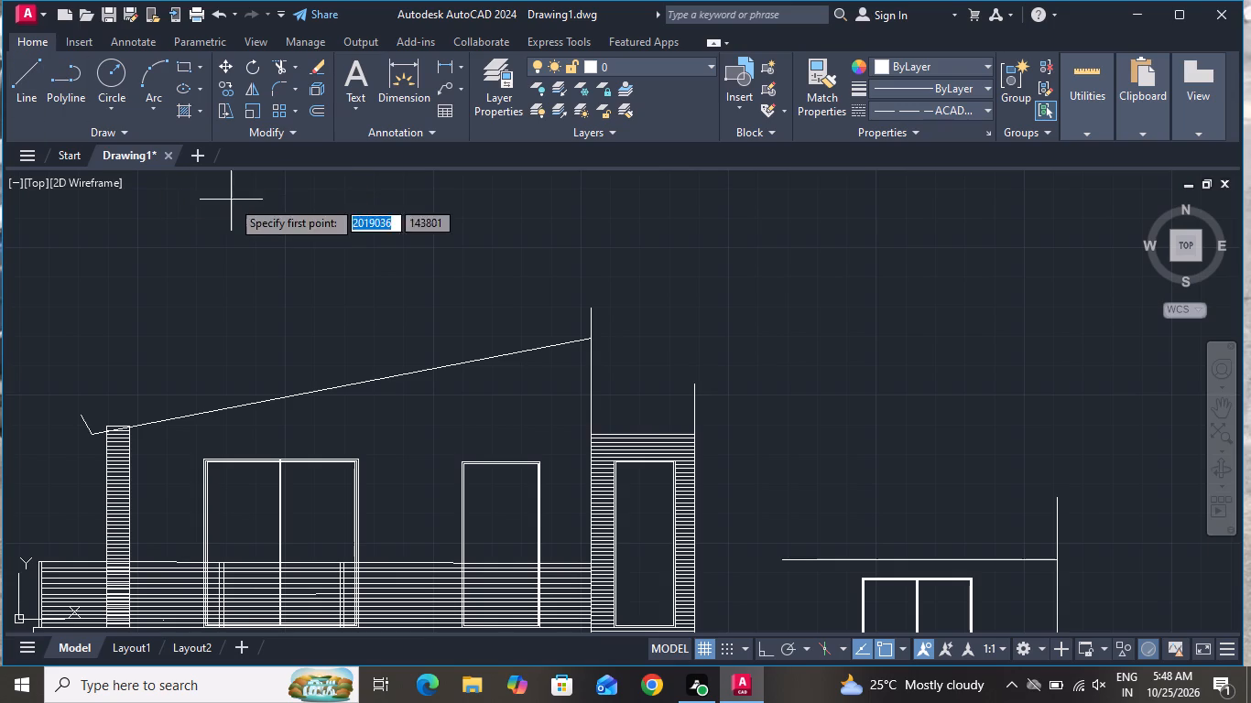
left_click(590, 305)
left_click(599, 185)
right_click(598, 184)
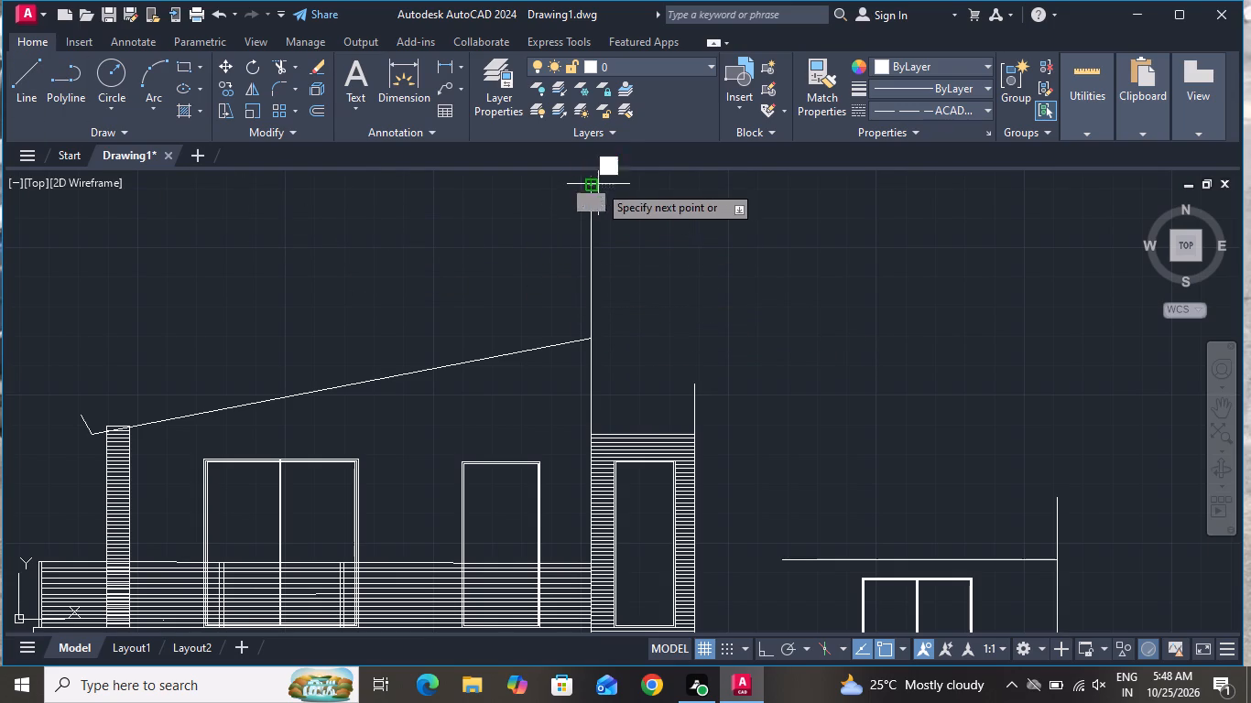
left_click(617, 222)
Extend the lower roof line a short way outward past the striped column and draw a new eave edge up from its end, roughly square to it.
left_click(34, 96)
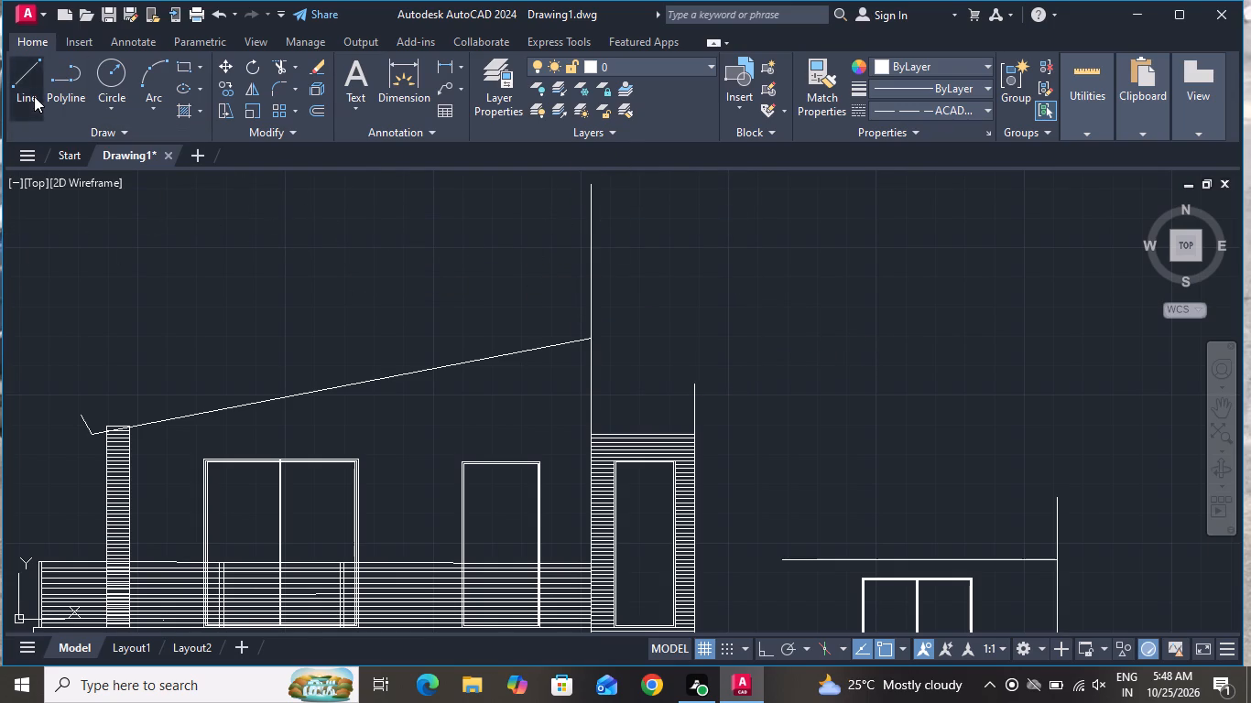
scroll(169, 415, "down", 1)
scroll(109, 422, "up", 3)
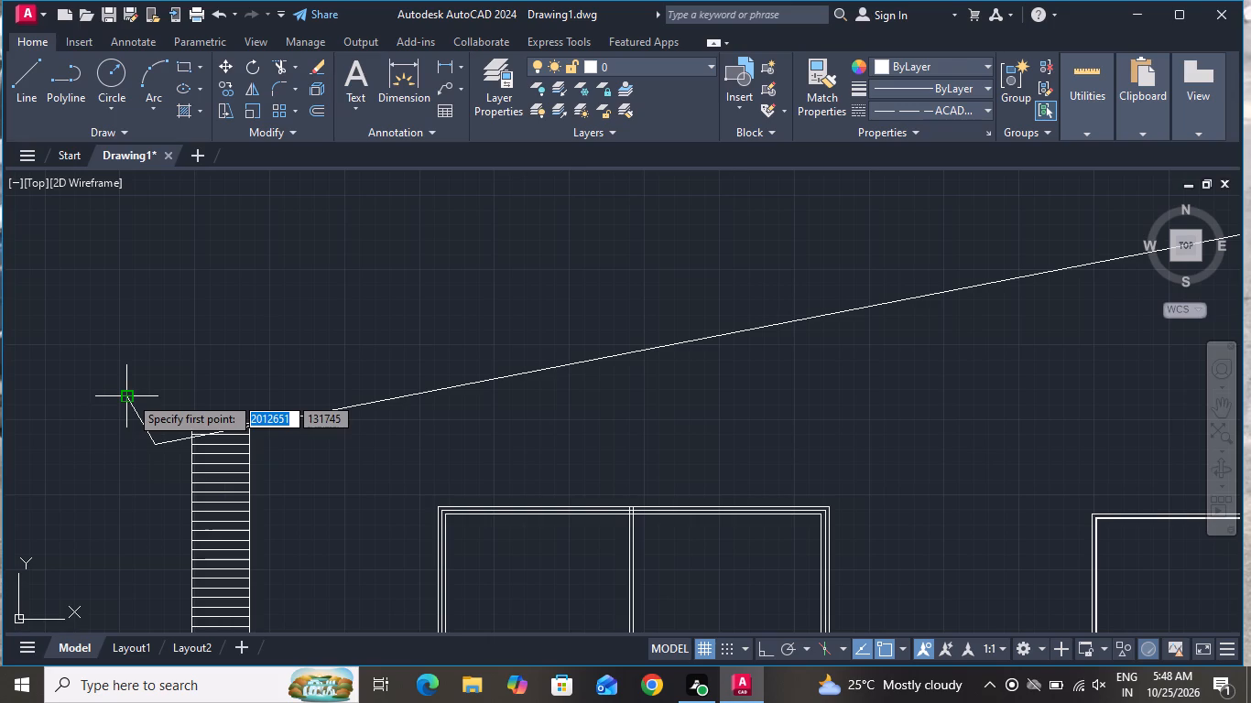
left_click(153, 446)
left_click(94, 458)
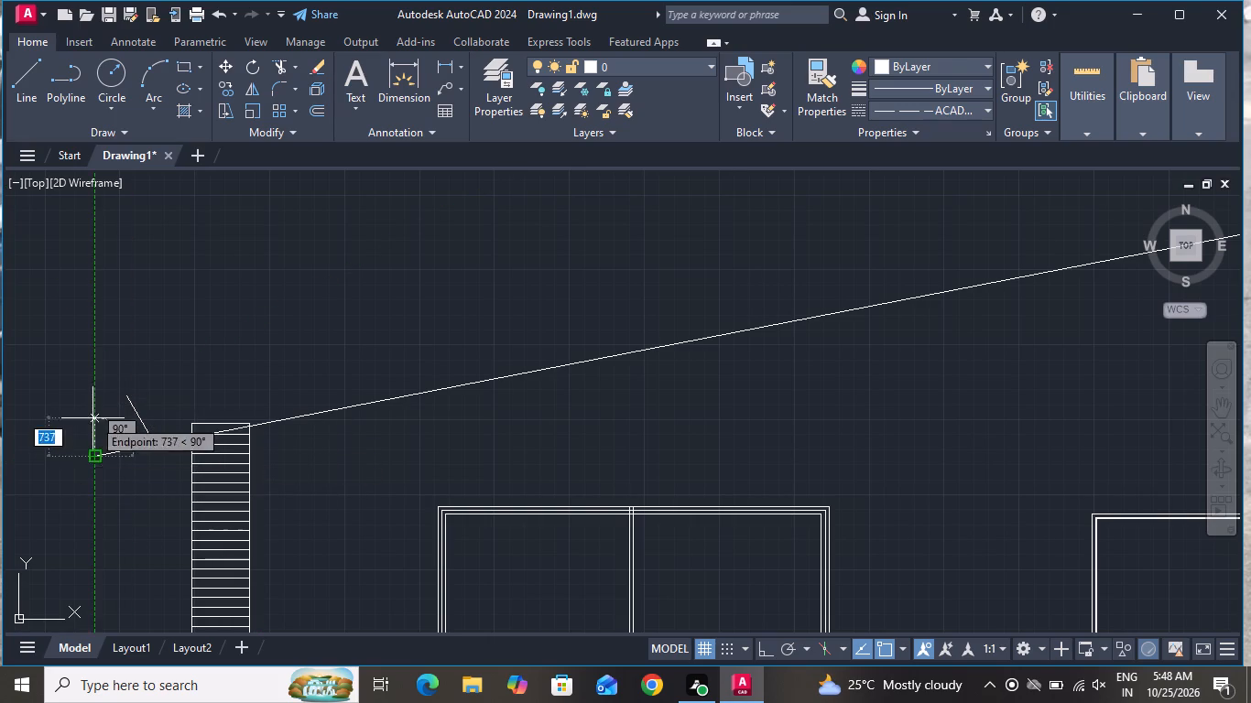
left_click(82, 393)
Draw the upper roof line from the new eave edge's top to the tower's left edge, about 28,295 long at about 11°.
scroll(277, 371, "down", 3)
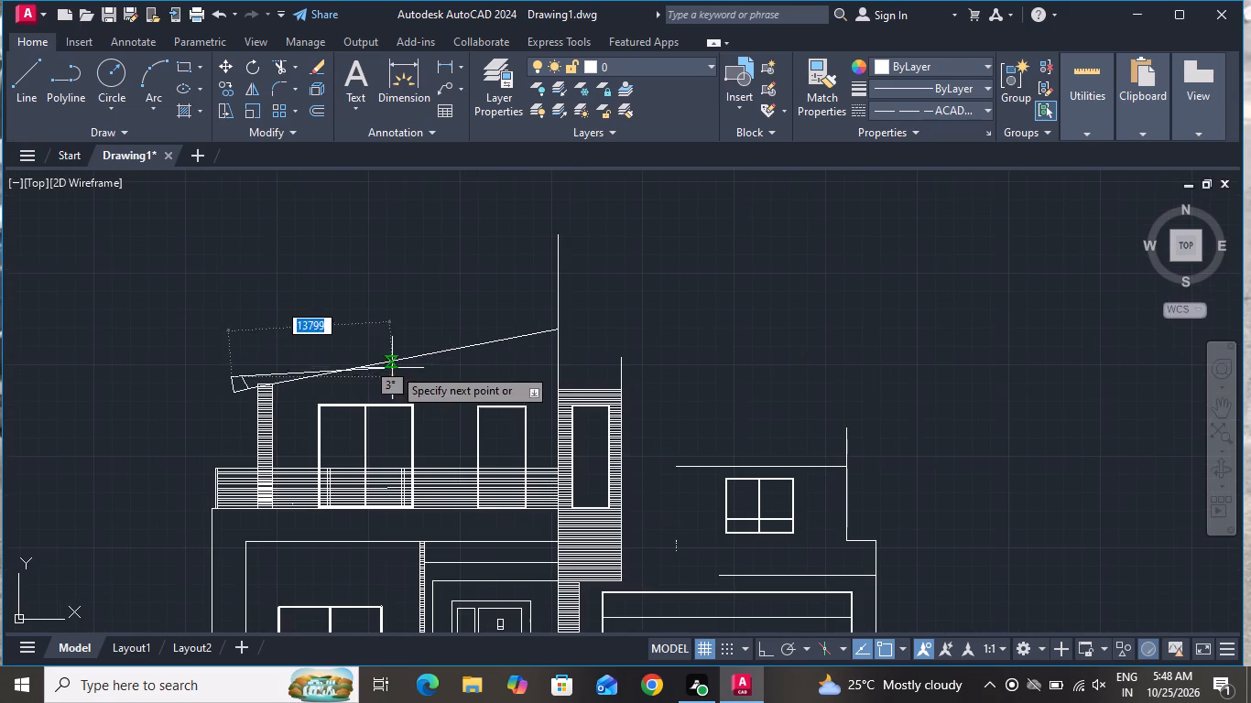
scroll(517, 307, "up", 3)
scroll(574, 311, "down", 3)
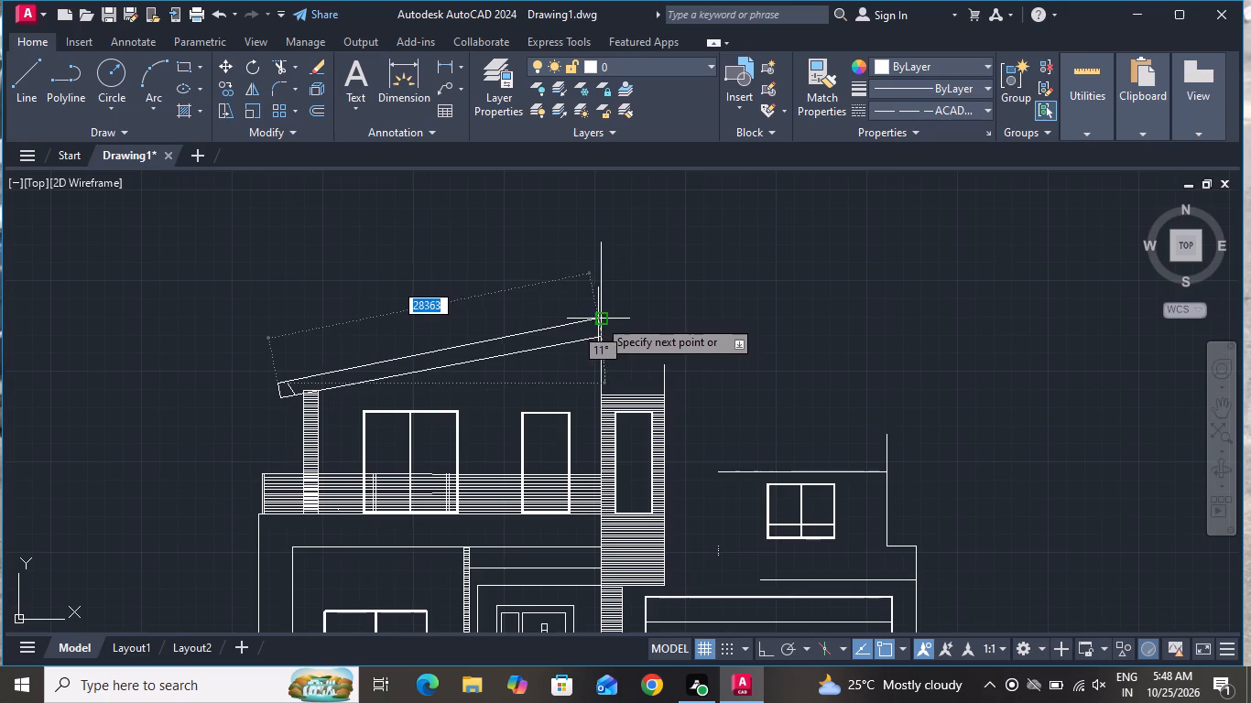
scroll(597, 319, "up", 2)
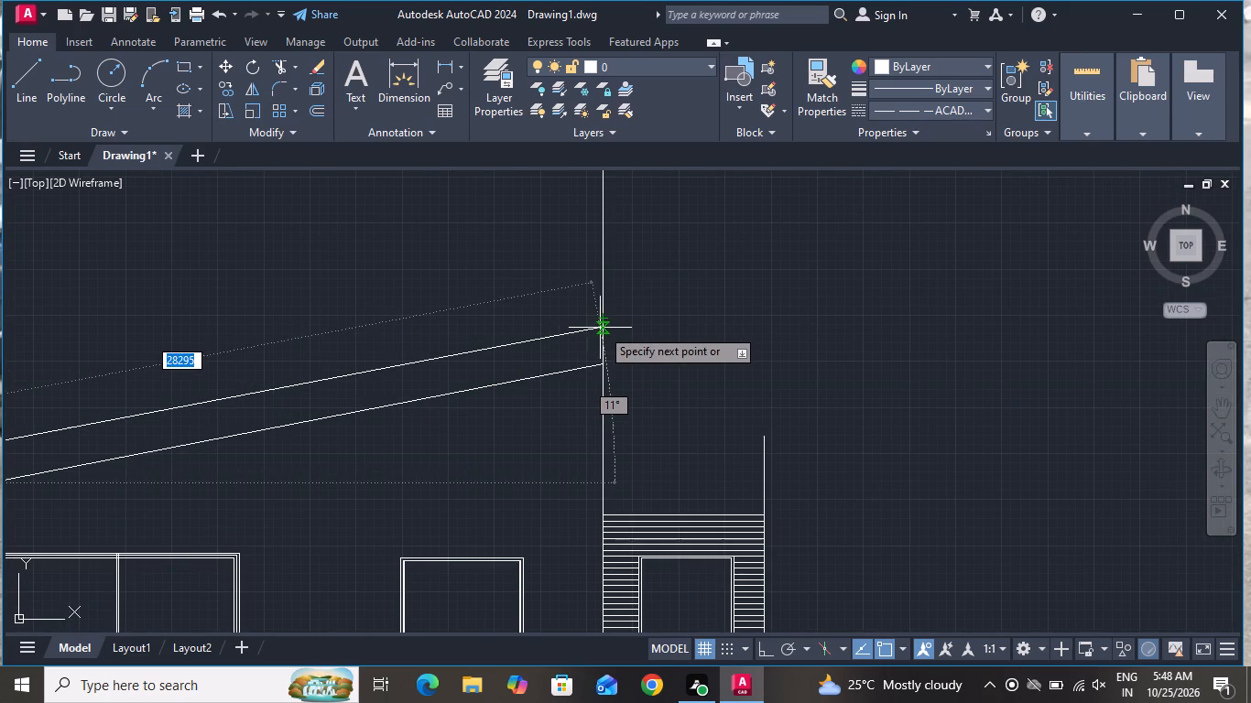
left_click(603, 328)
scroll(625, 319, "down", 2)
right_click(632, 319)
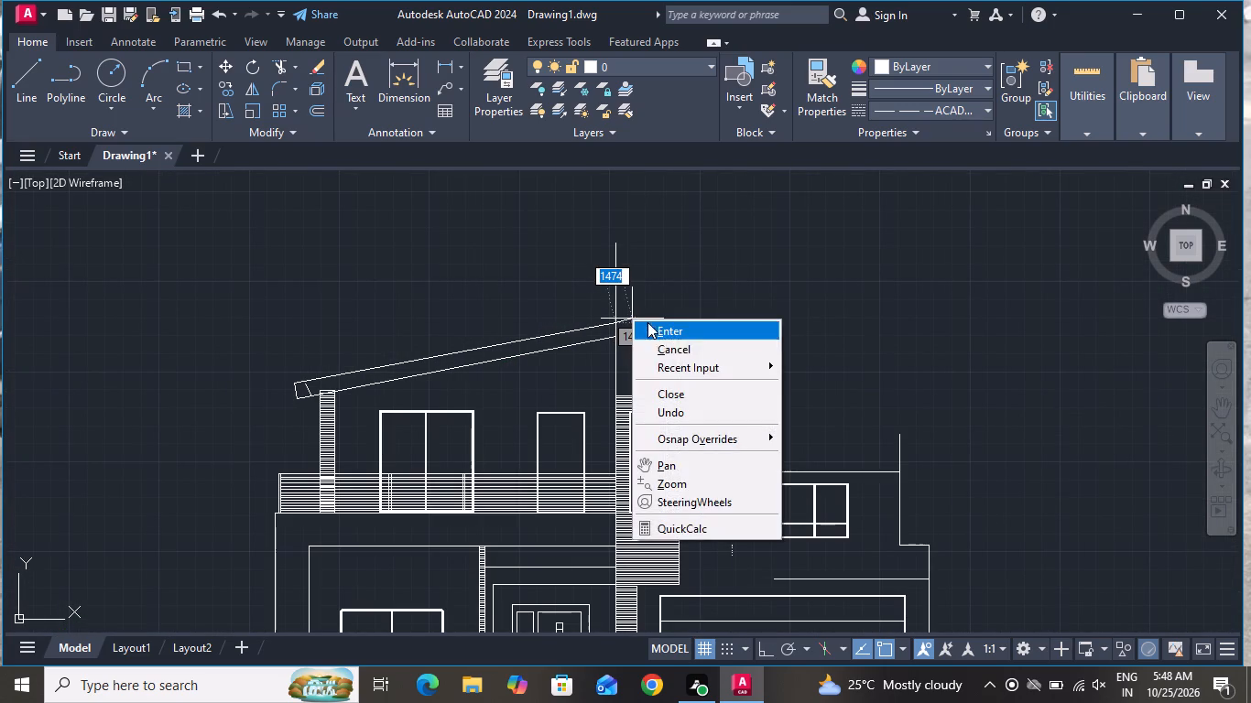
left_click(658, 346)
Erase the old short slanted eave edge left inside the roof's lower end.
scroll(430, 360, "up", 1)
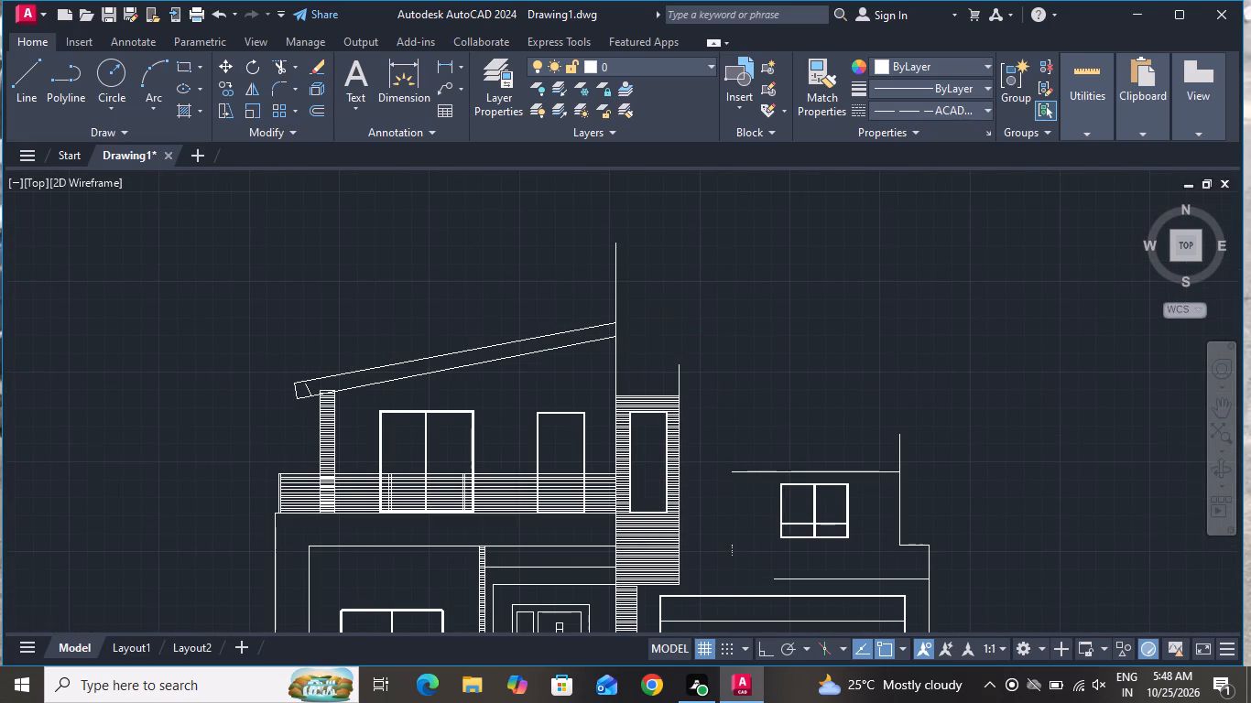
scroll(183, 419, "up", 4)
left_click(366, 304)
left_click(336, 337)
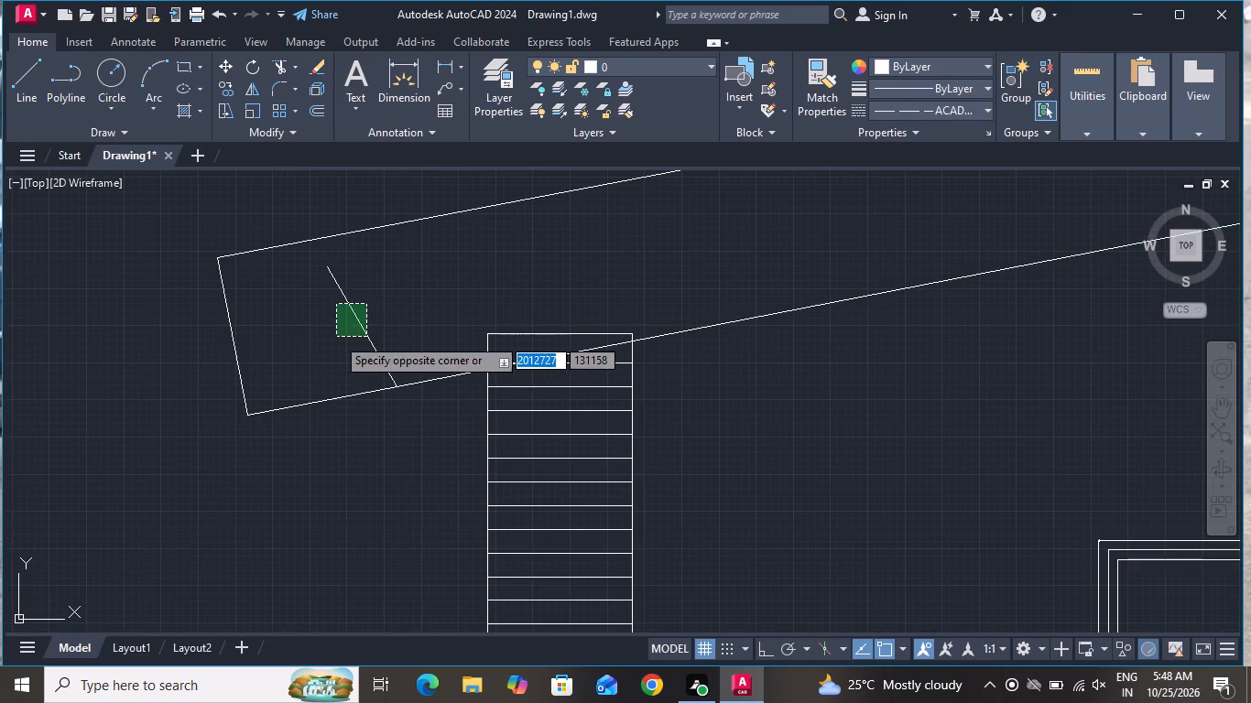
key("Delete")
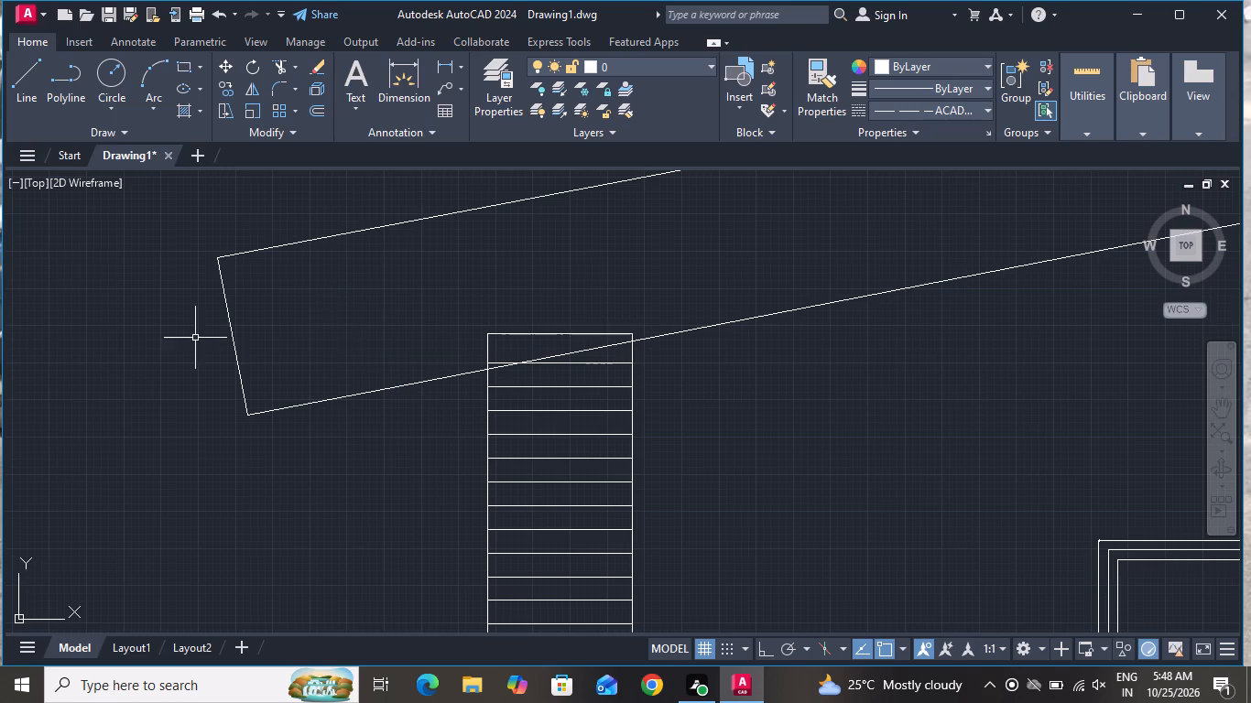
Trim the striped column's top line and the upper ends of its side edges that project above the lower roof line.
scroll(187, 341, "down", 4)
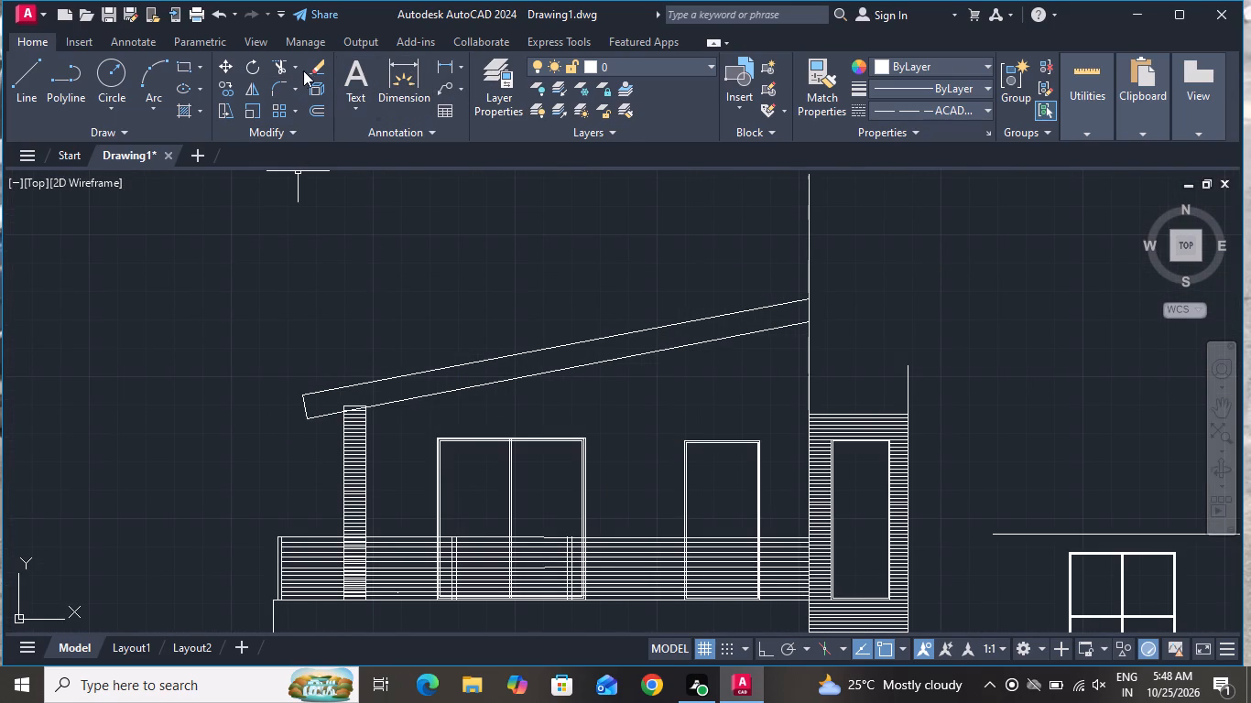
left_click(276, 58)
scroll(330, 405, "up", 2)
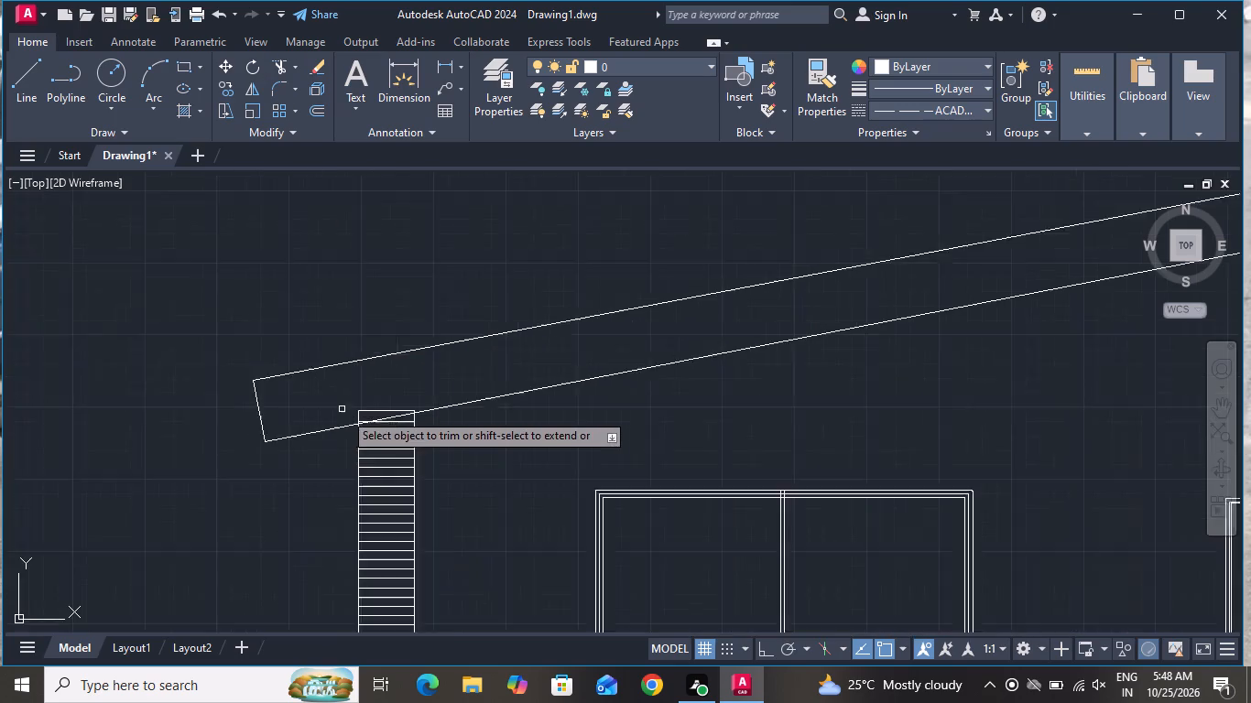
scroll(346, 413, "up", 2)
left_click(348, 421)
left_click(383, 410)
left_click(422, 397)
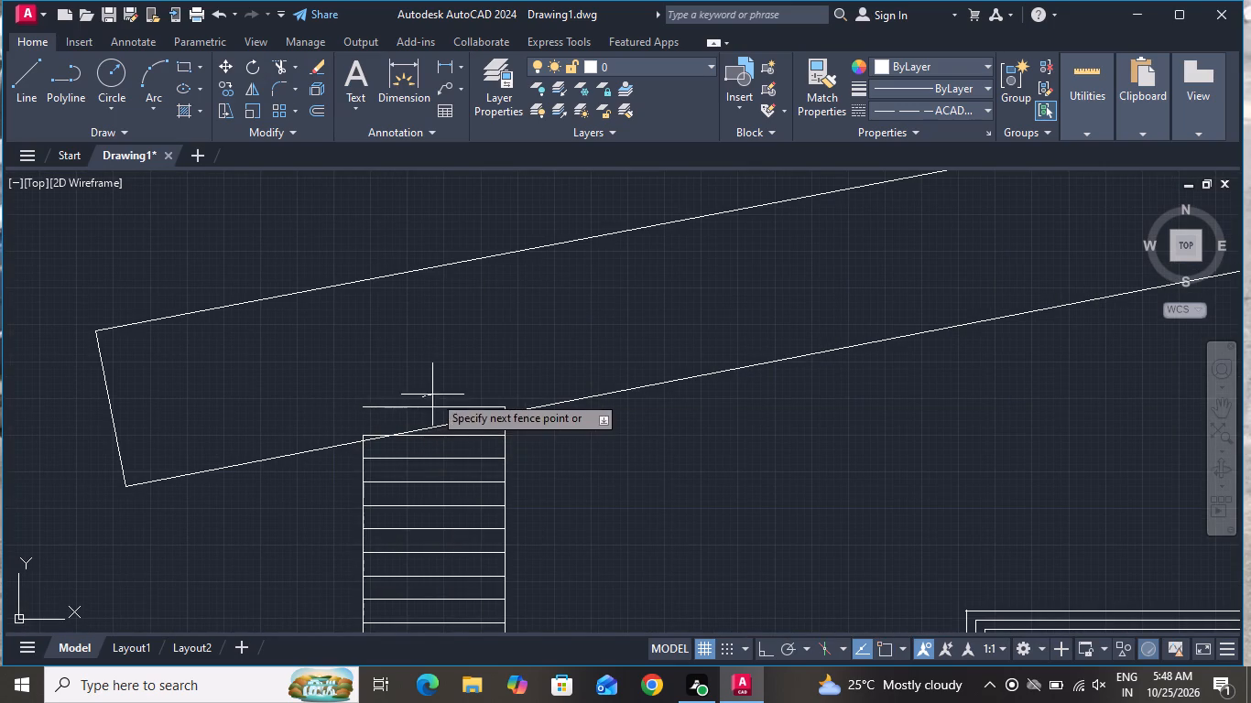
left_click(399, 417)
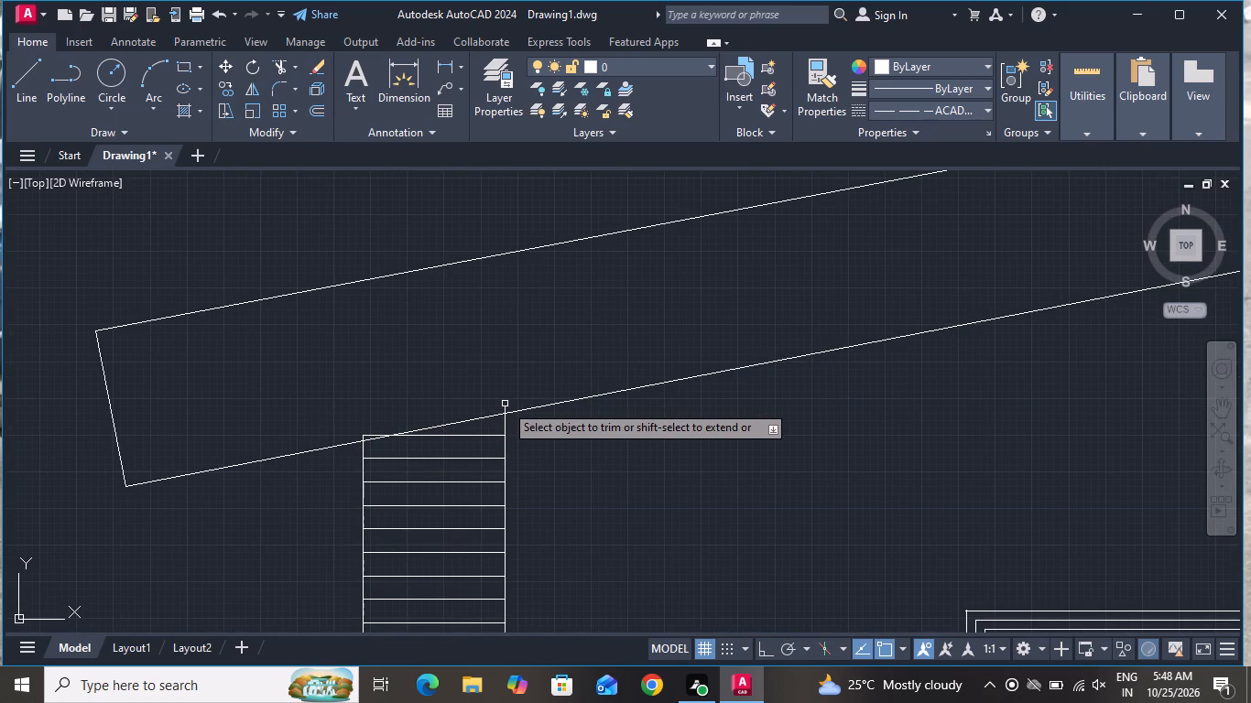
left_click(505, 405)
Trim the remaining stubs of the column's uppermost stripe and left edge that stick out above the lower roof line.
scroll(364, 426, "up", 2)
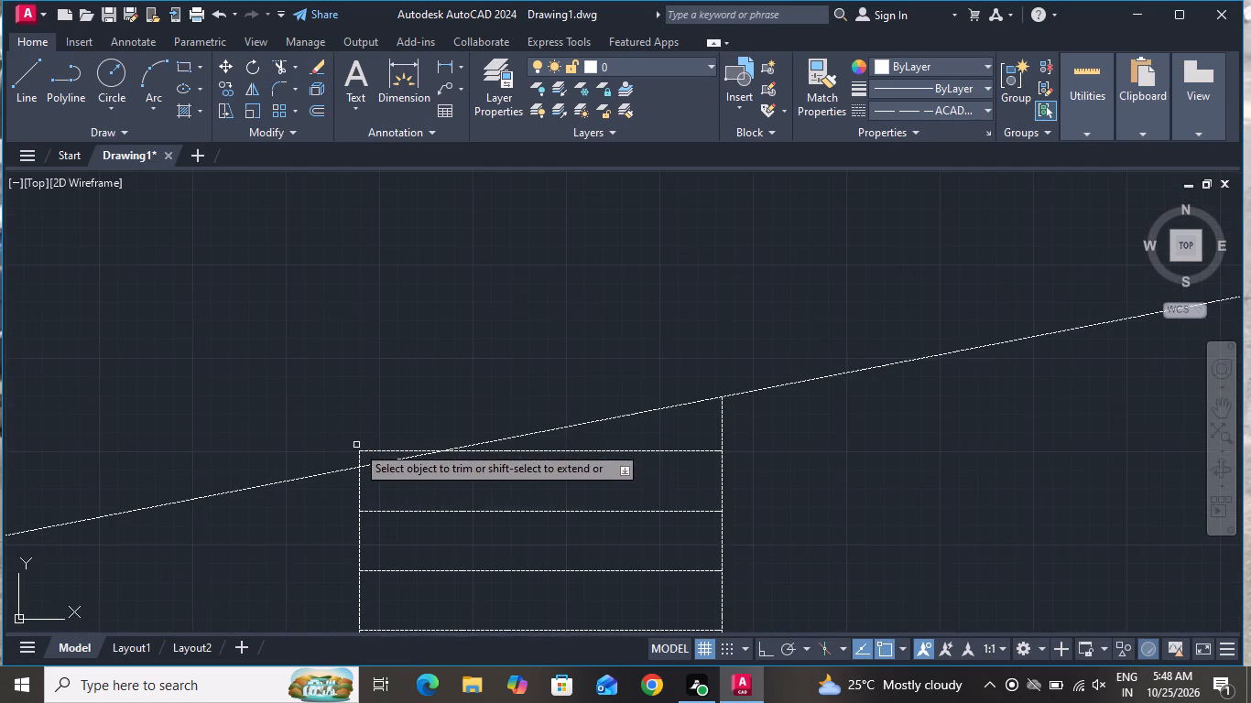
scroll(356, 445, "up", 2)
left_click(394, 451)
left_click(348, 481)
scroll(453, 420, "down", 3)
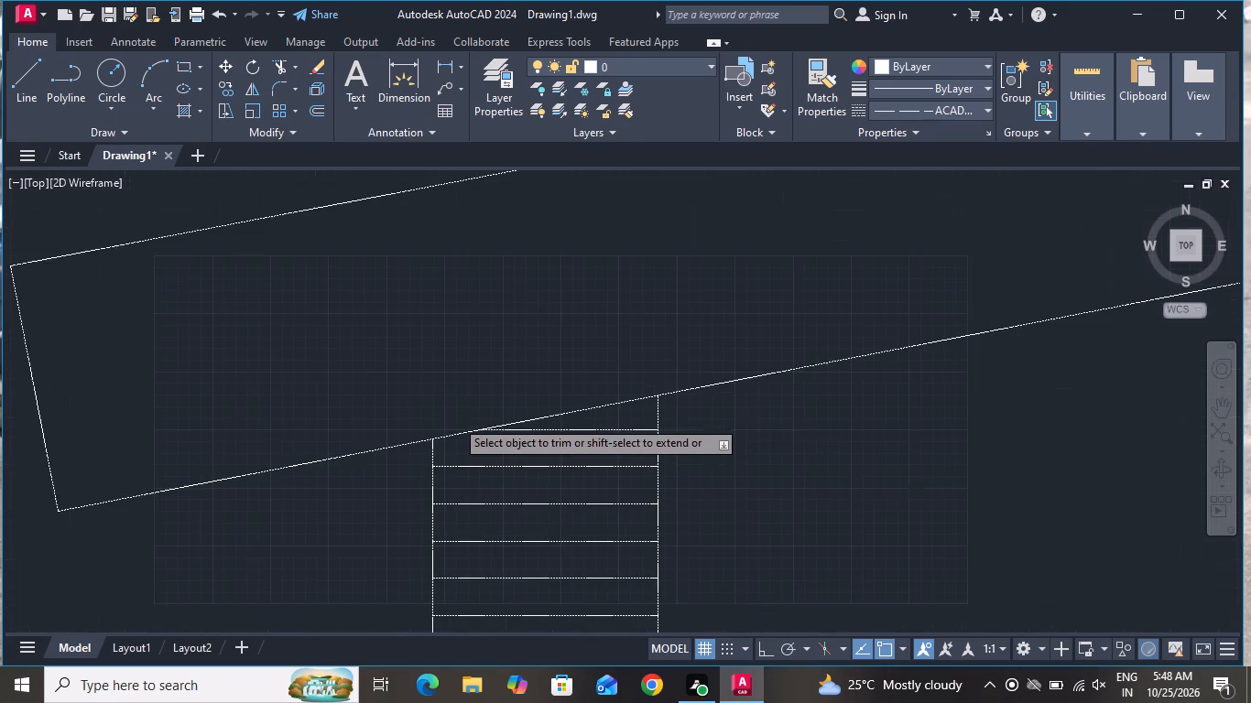
scroll(457, 412, "down", 1)
scroll(527, 333, "down", 2)
right_click(652, 427)
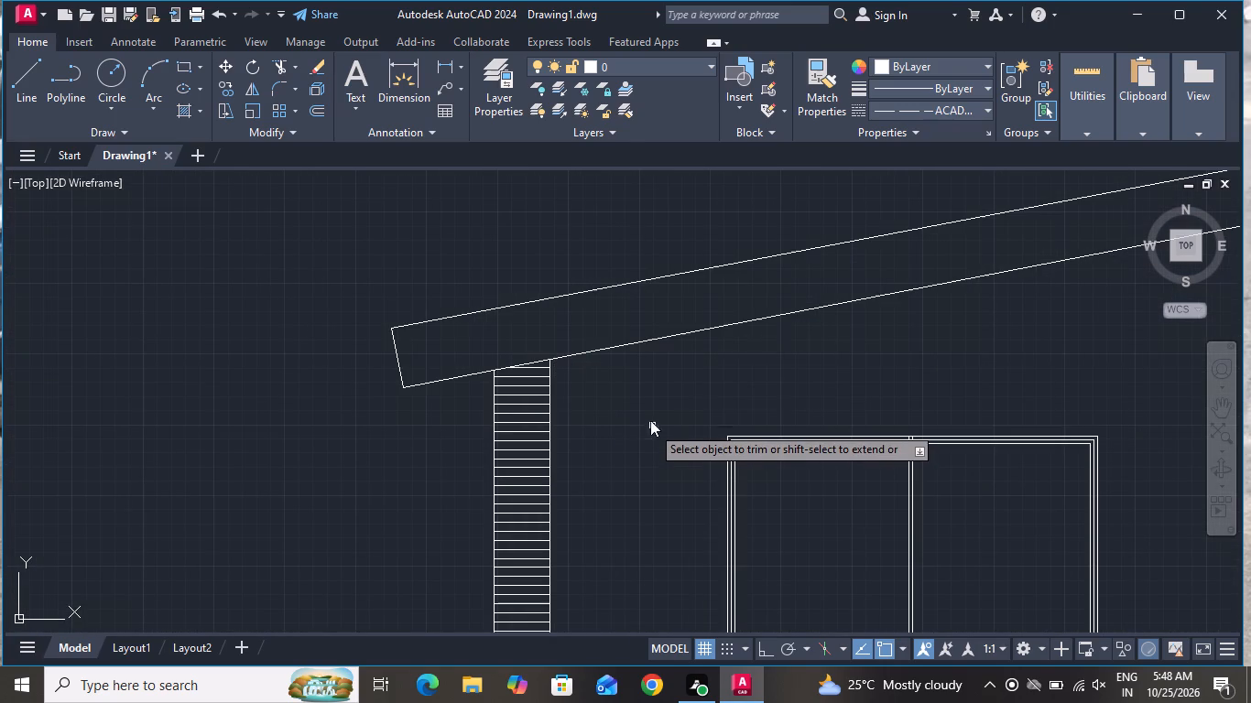
left_click(679, 196)
Draw a horizontal line about 24,225 long below the sloped roof, from the tower's left edge to the striped column's right edge.
scroll(661, 306, "down", 3)
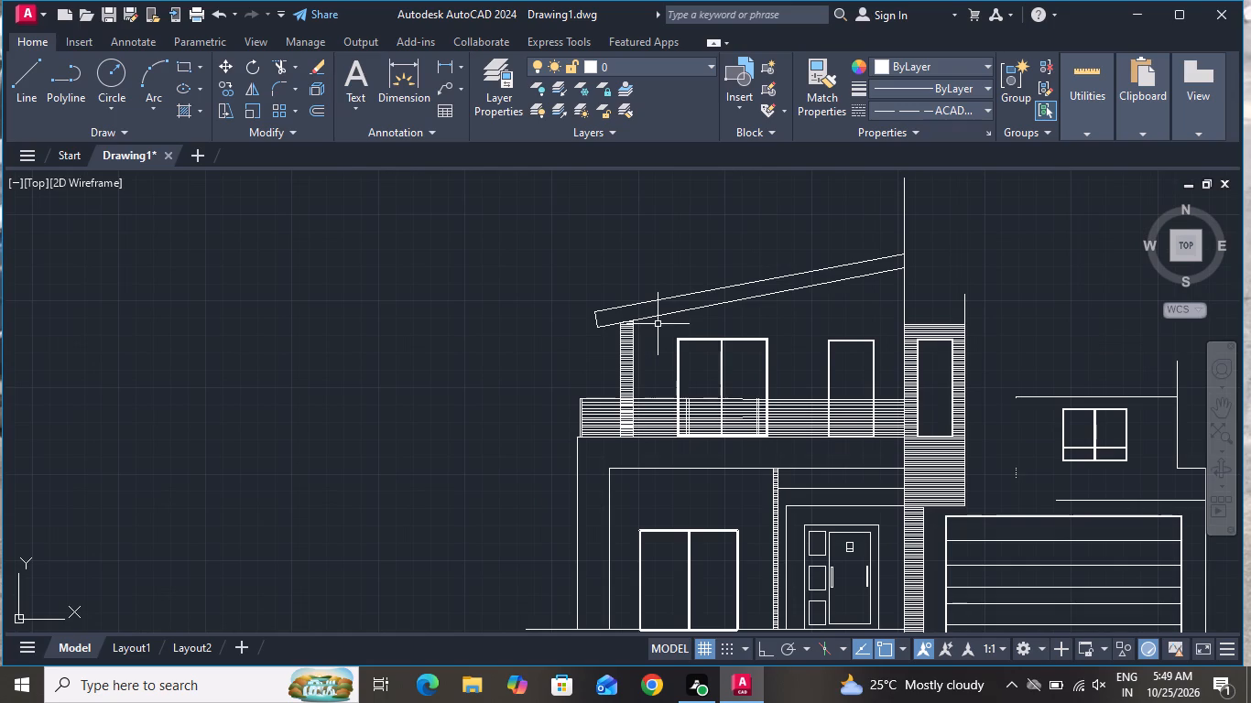
scroll(647, 362, "down", 1)
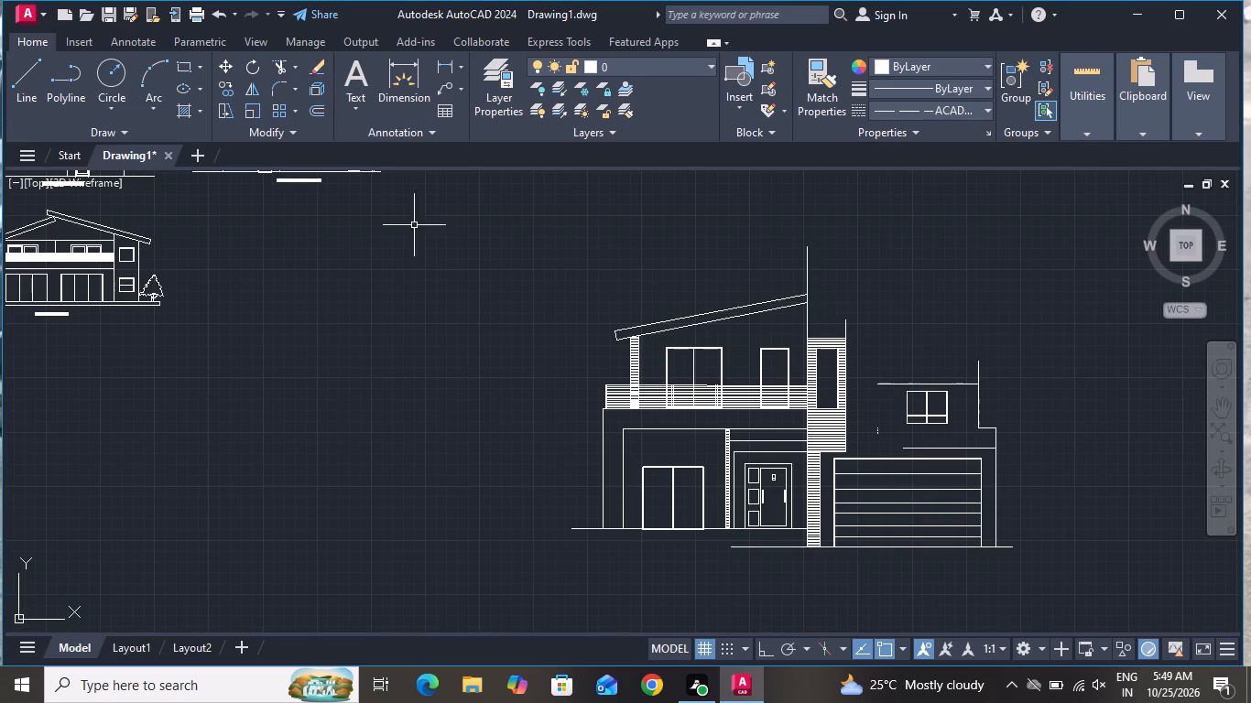
left_click(26, 78)
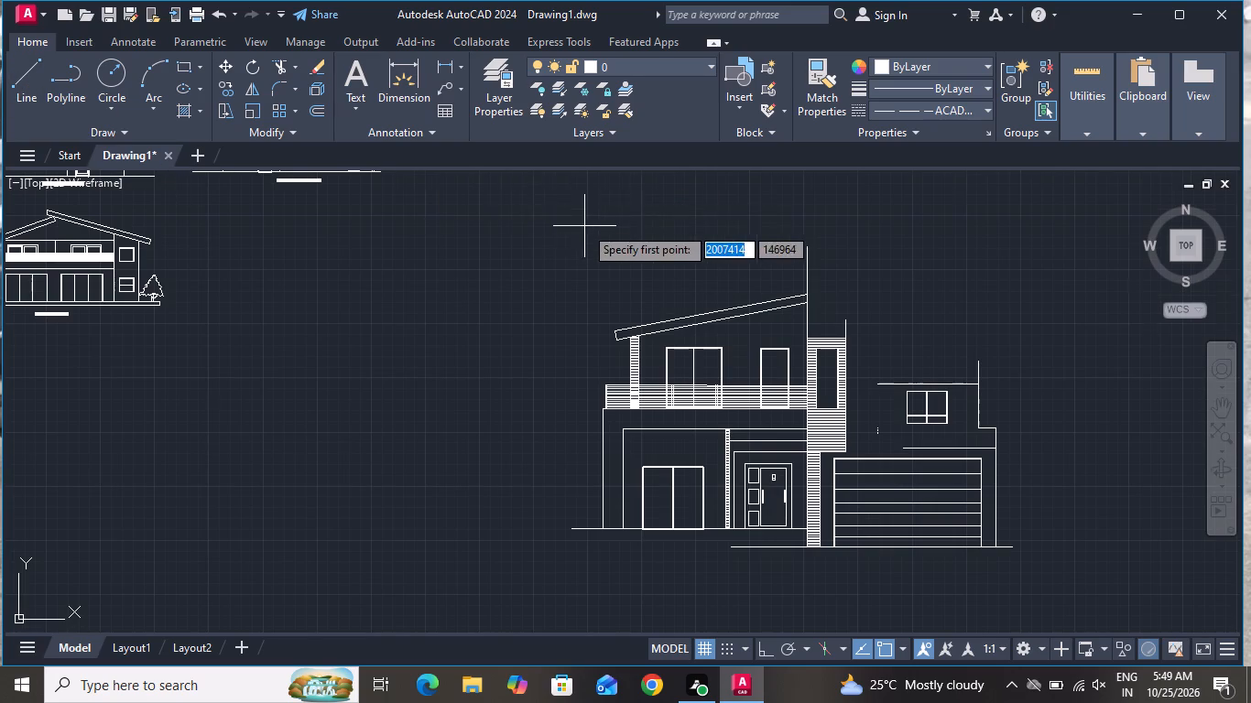
scroll(584, 226, "up", 1)
scroll(653, 373, "up", 3)
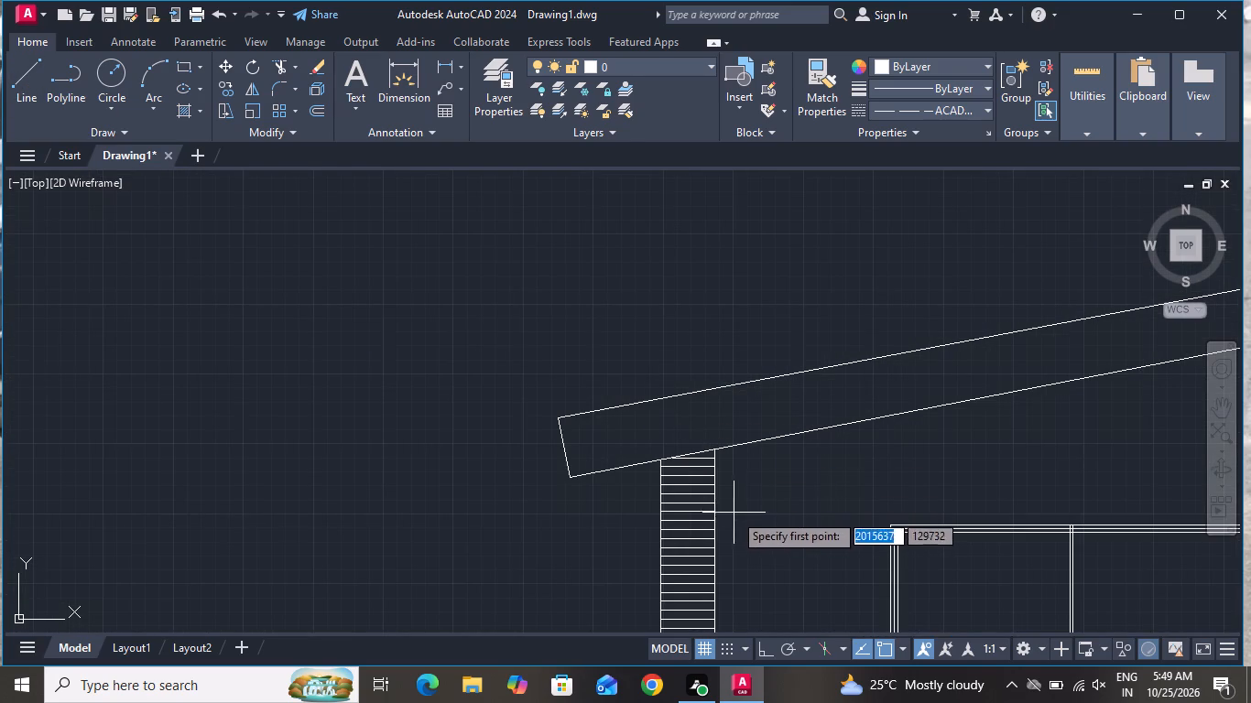
scroll(702, 502, "down", 2)
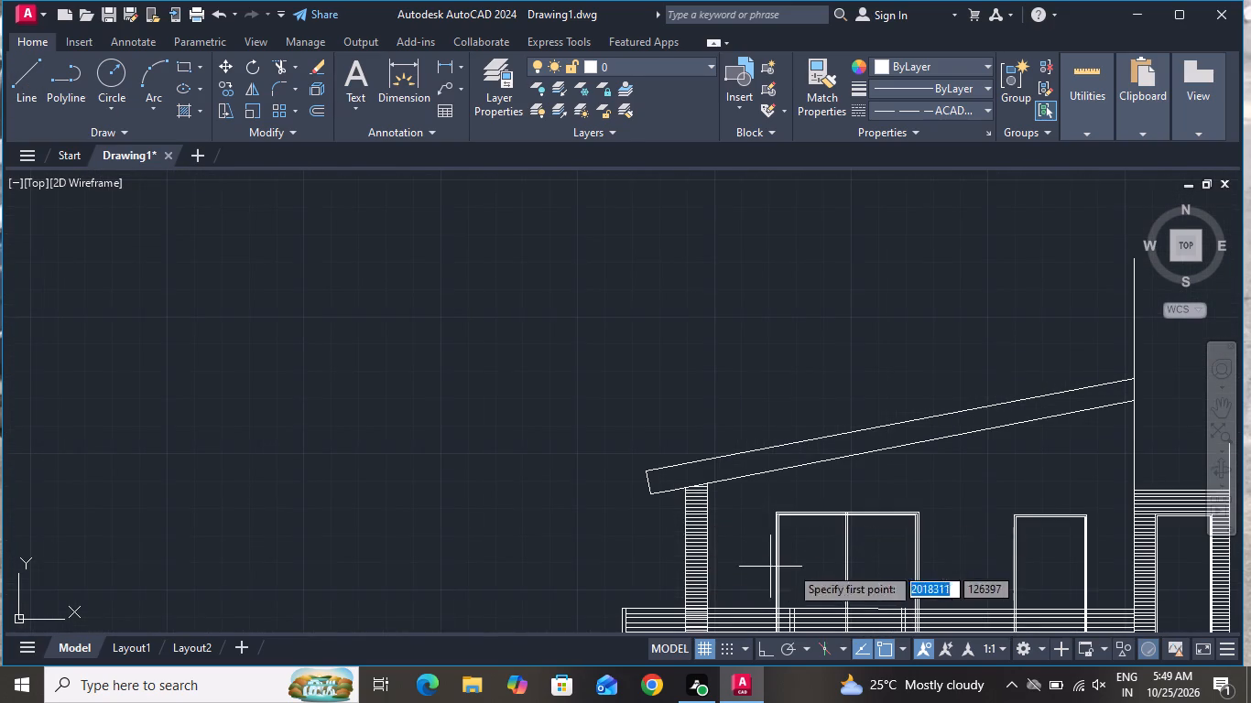
scroll(755, 503, "down", 1)
scroll(986, 502, "up", 1)
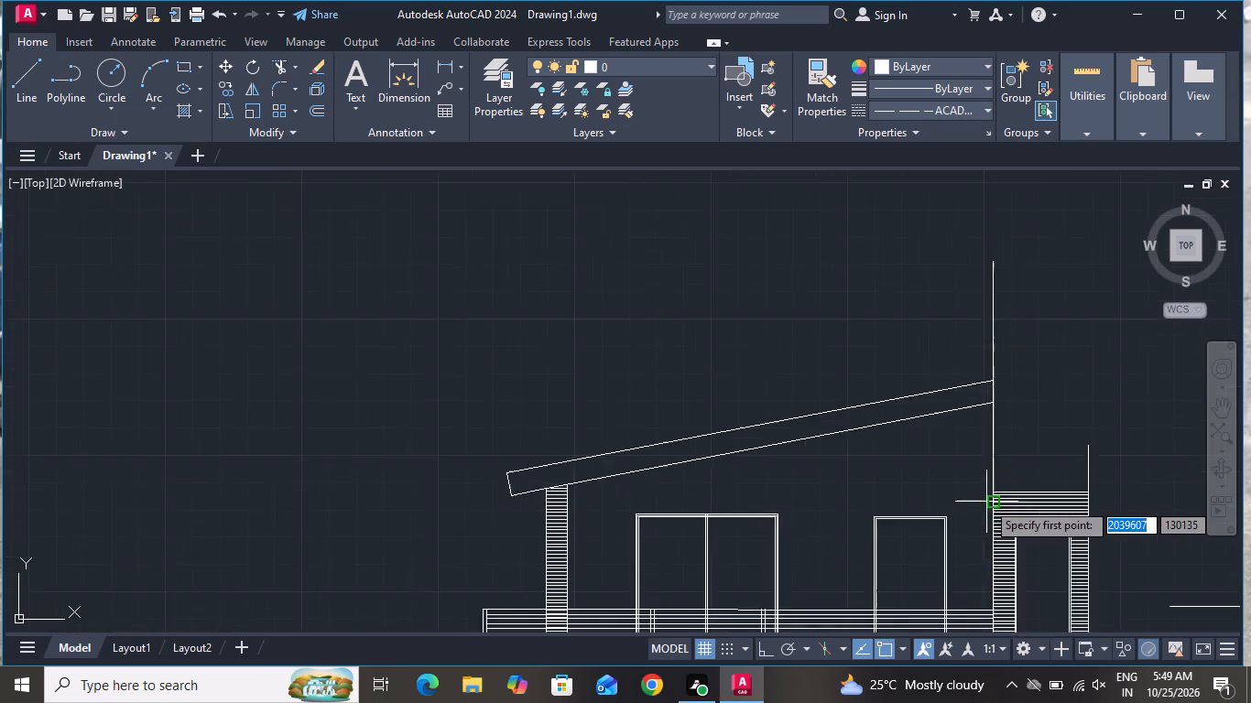
scroll(986, 502, "up", 1)
left_click(991, 503)
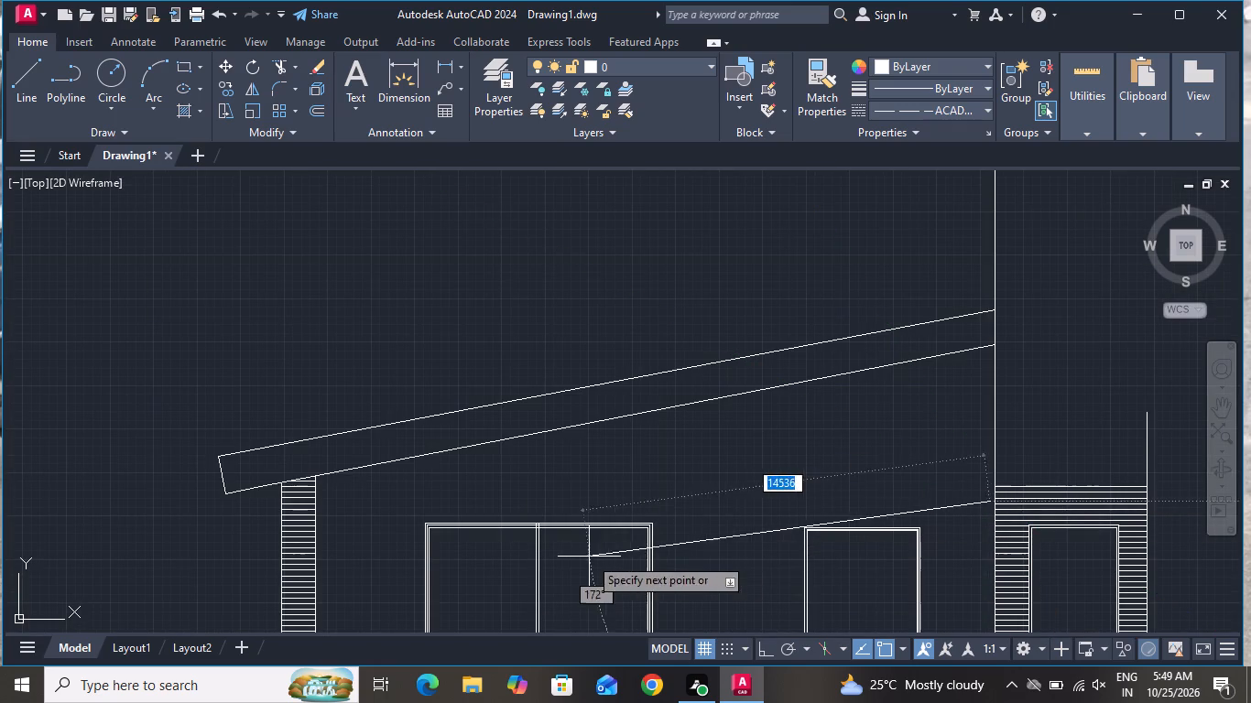
left_click(316, 497)
right_click(319, 500)
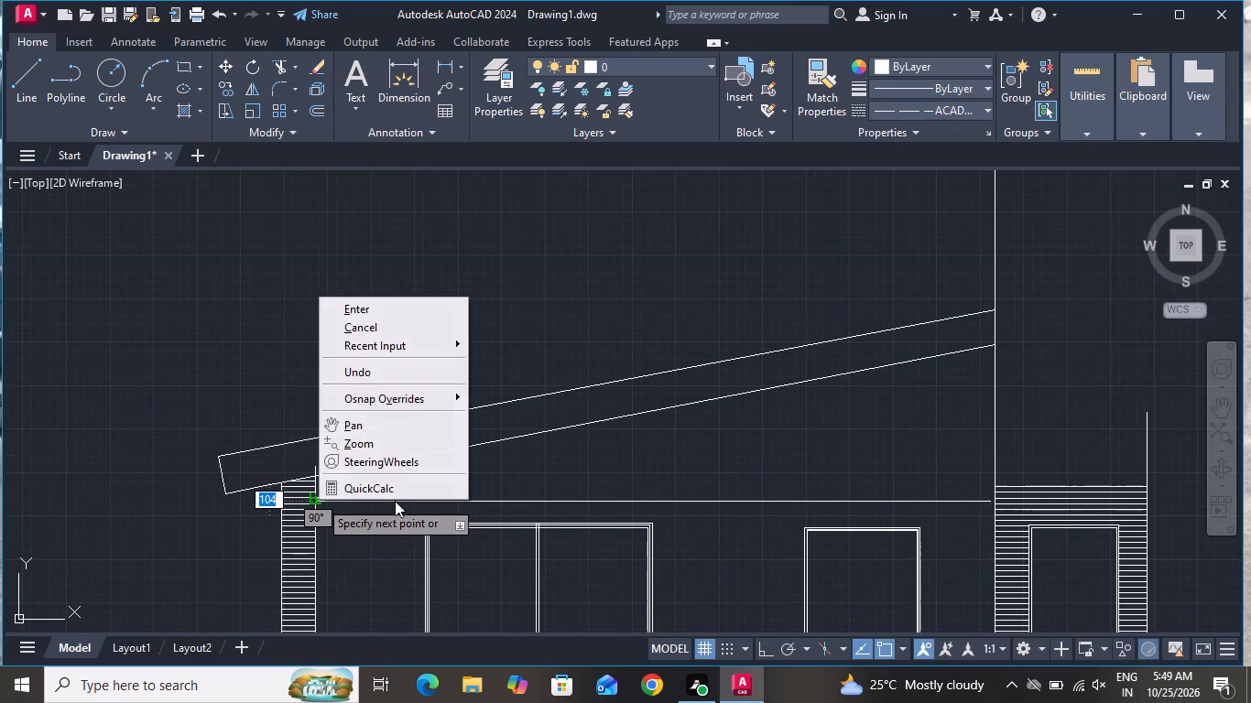
left_click(392, 329)
Extend the two horizontal lines above the garage door, including the garage's top line, to the tower's right edge.
scroll(476, 446, "down", 3)
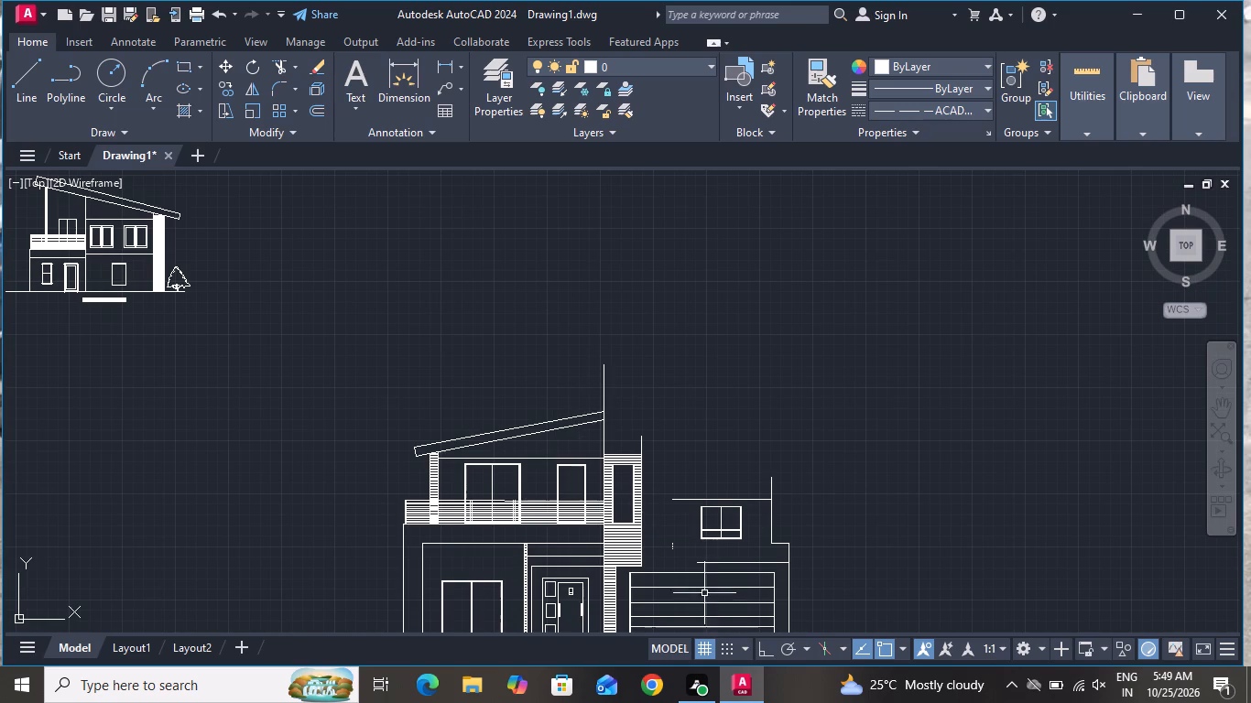
scroll(703, 568, "up", 2)
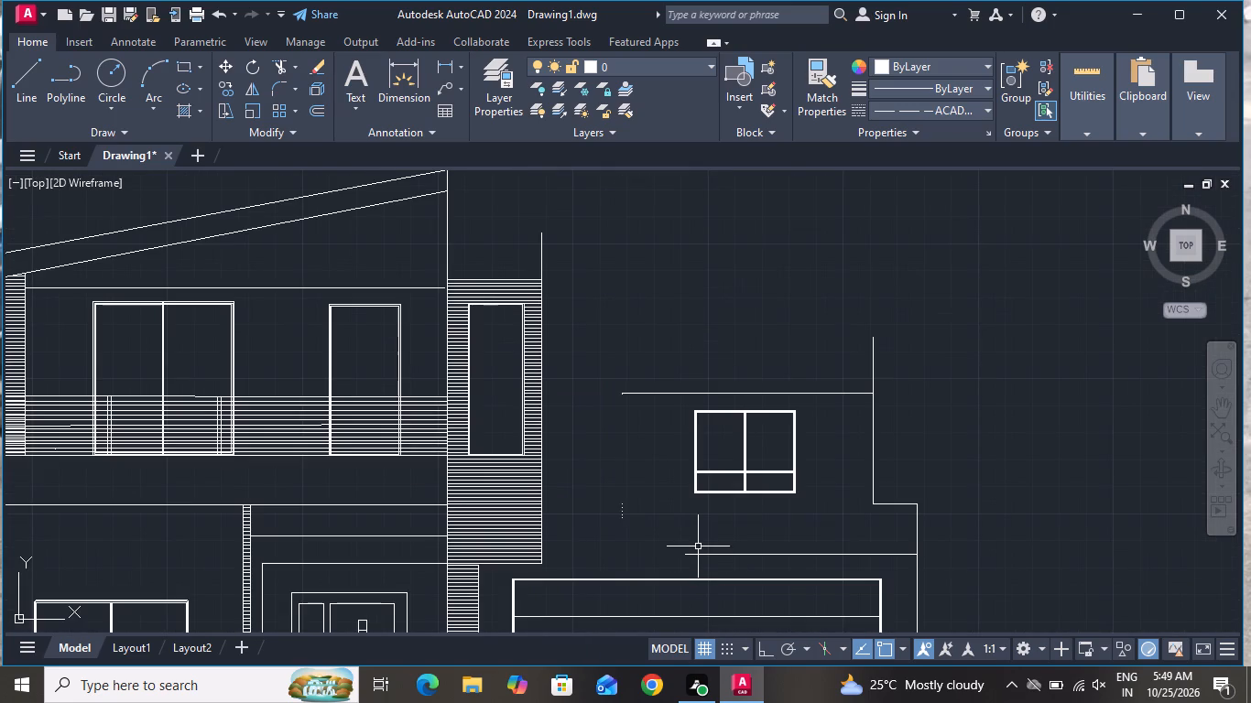
type("ex")
key("space")
key("space")
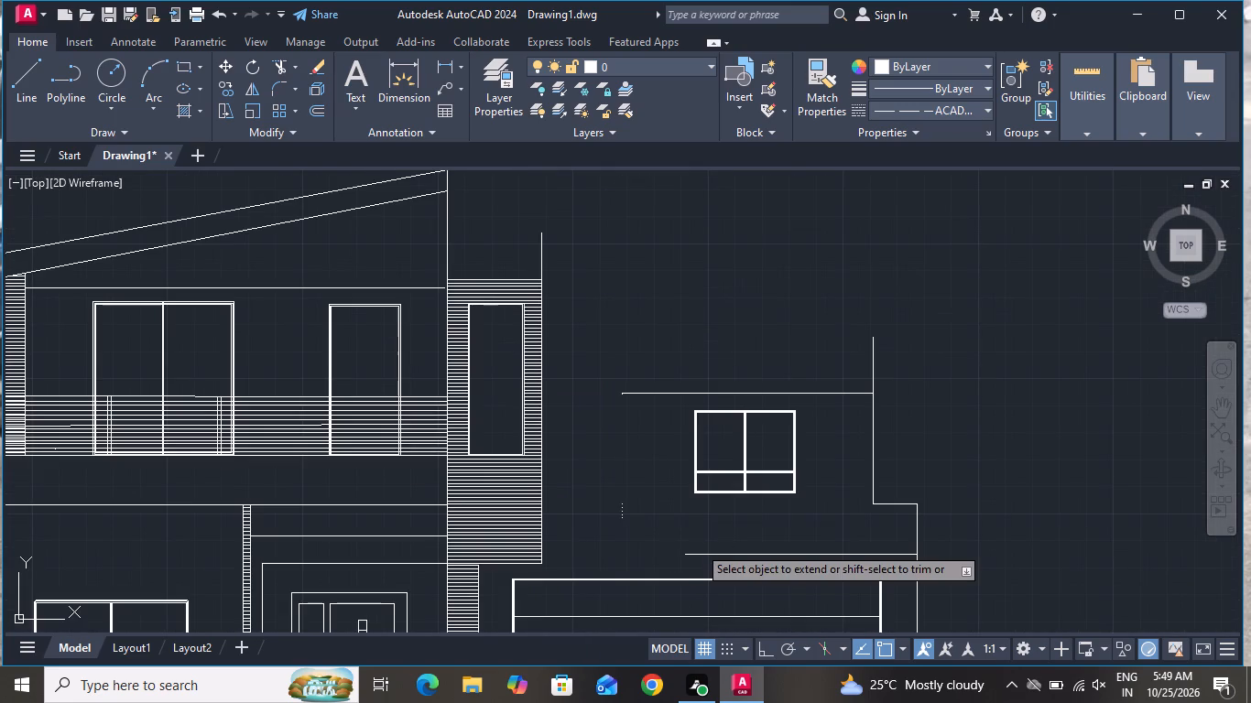
left_click(698, 545)
left_click(687, 571)
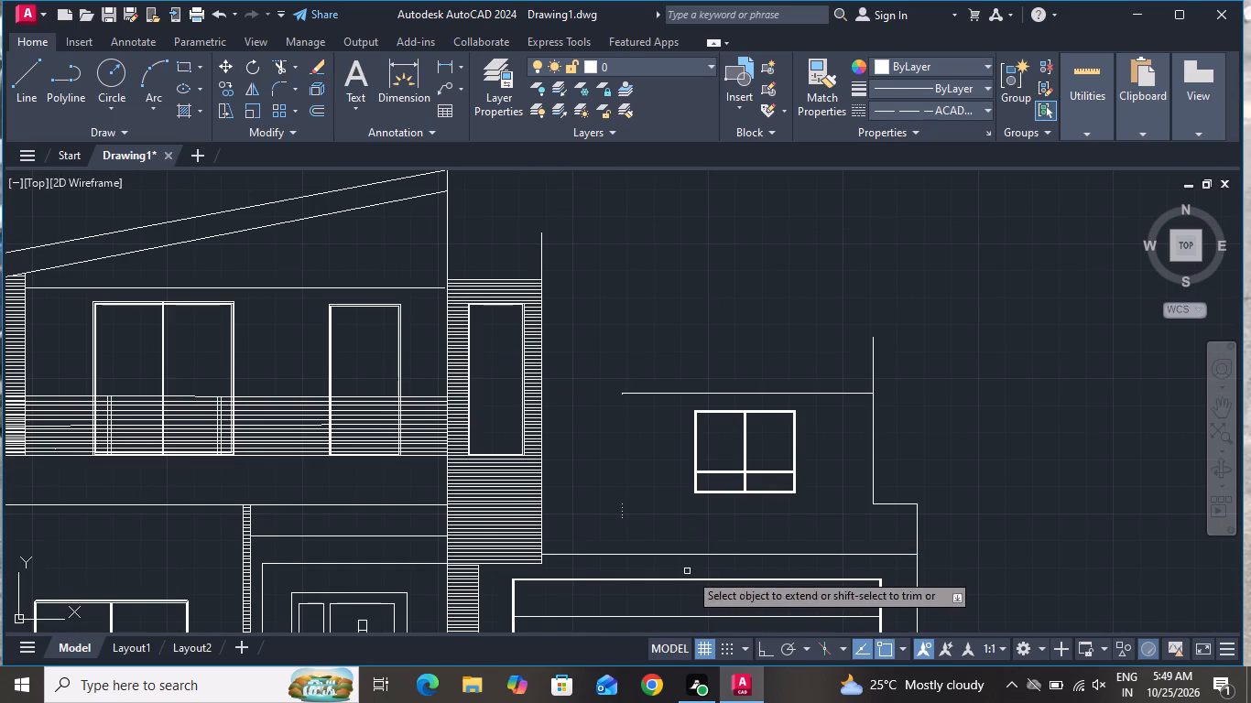
left_click(892, 491)
left_click(887, 523)
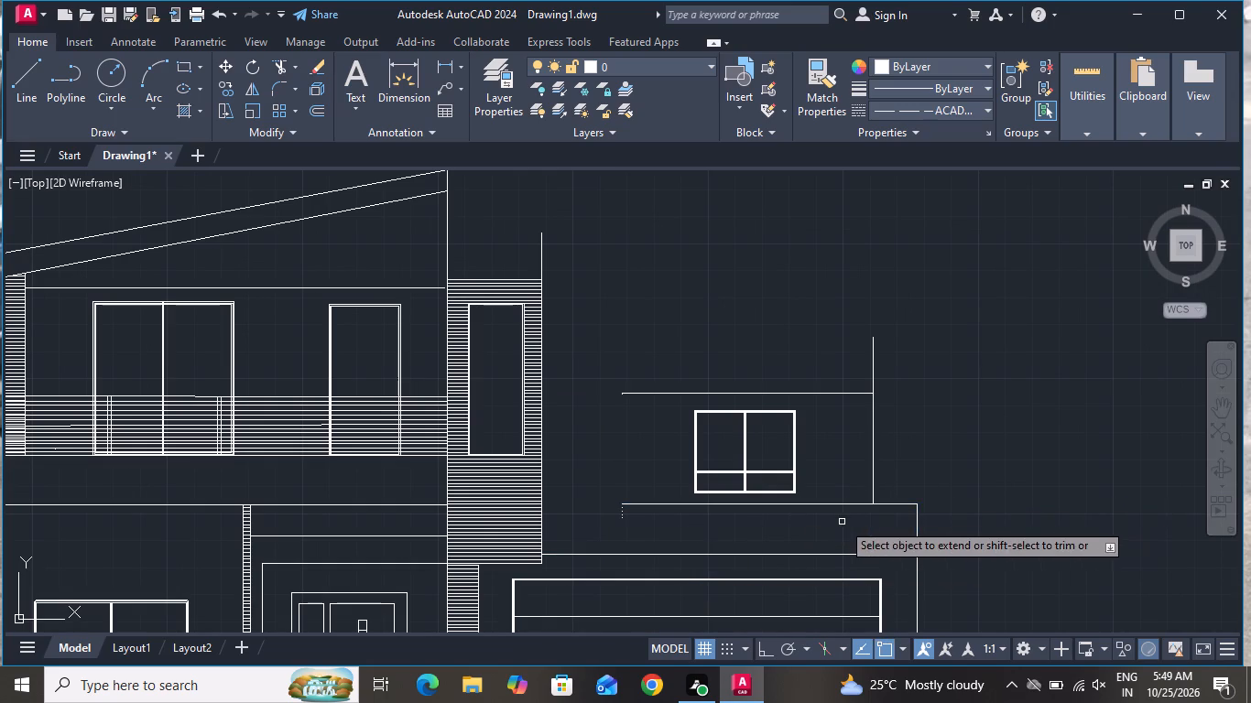
left_click_drag(841, 487, 846, 503)
left_click(829, 536)
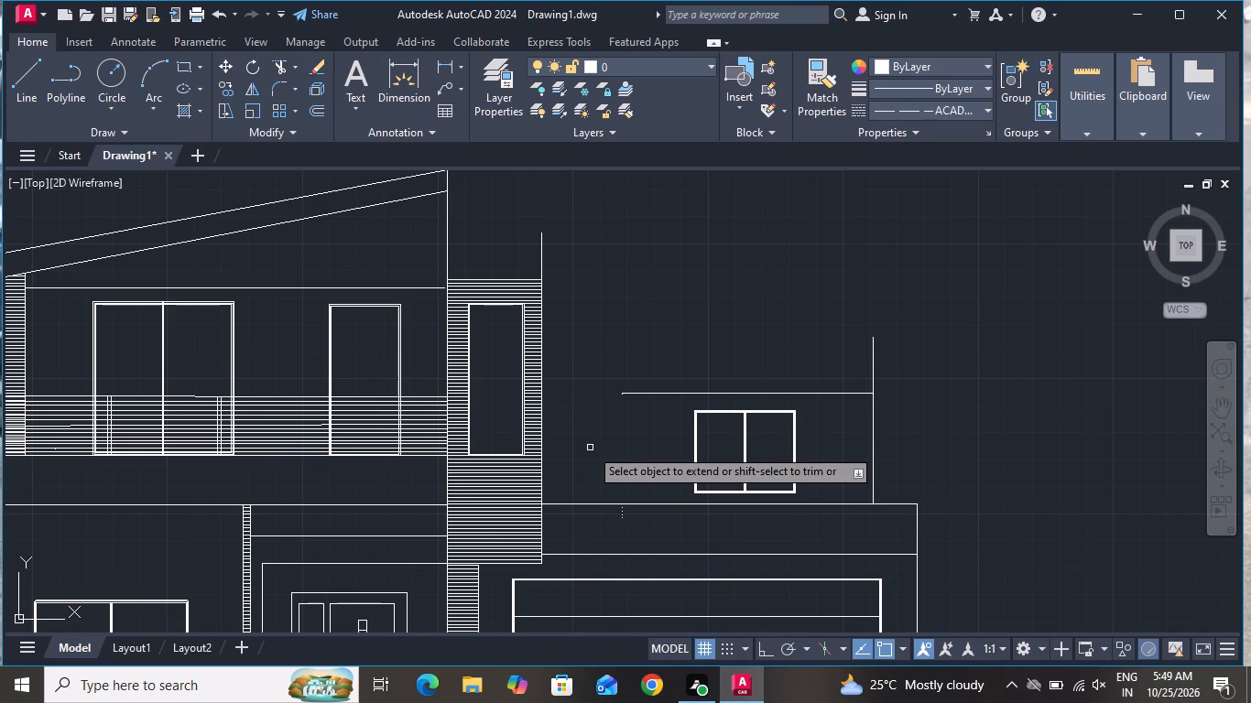
right_click(590, 440)
left_click(637, 234)
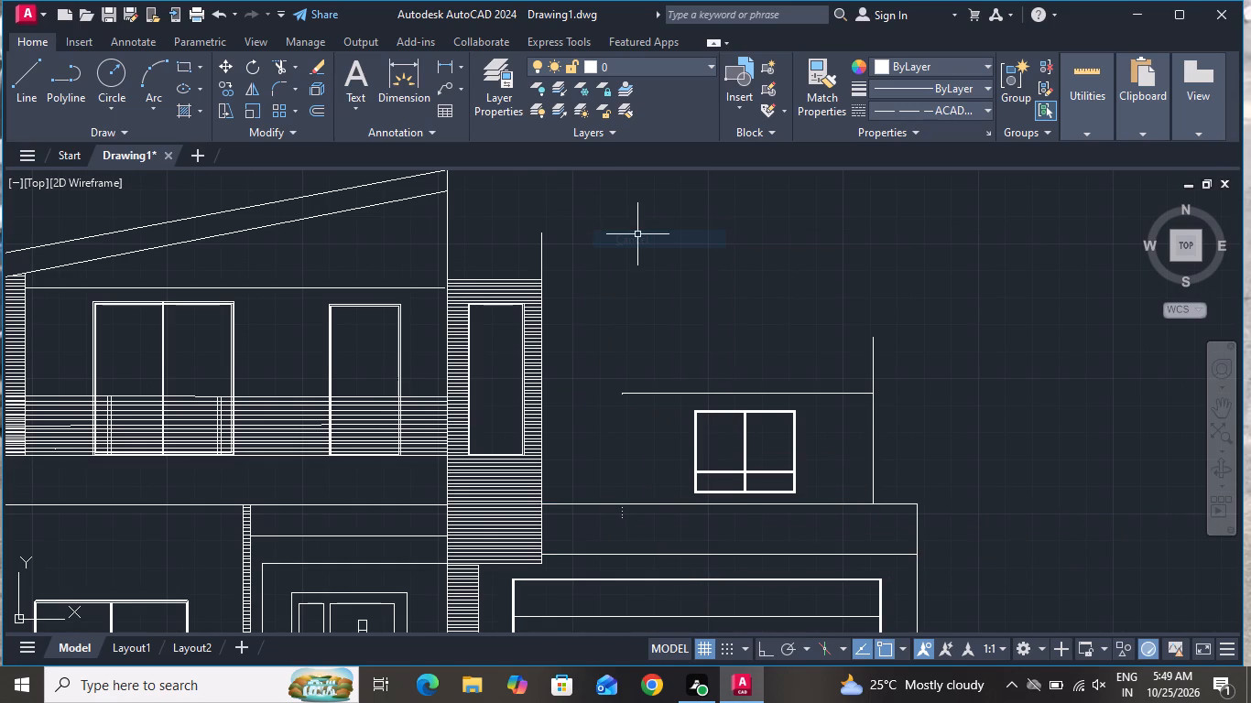
Erase the old wall lines around the small window above the garage: top line, right edge and the vertical stub above them.
scroll(667, 293, "down", 1)
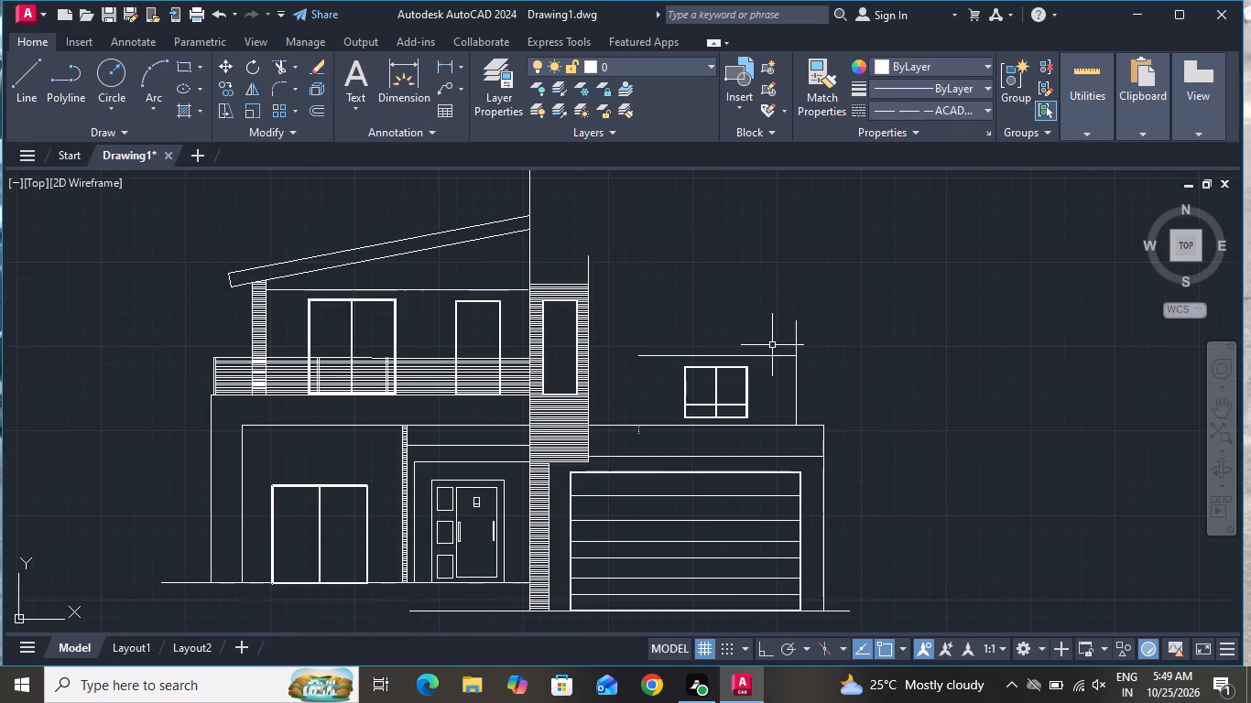
left_click(789, 351)
left_click(789, 384)
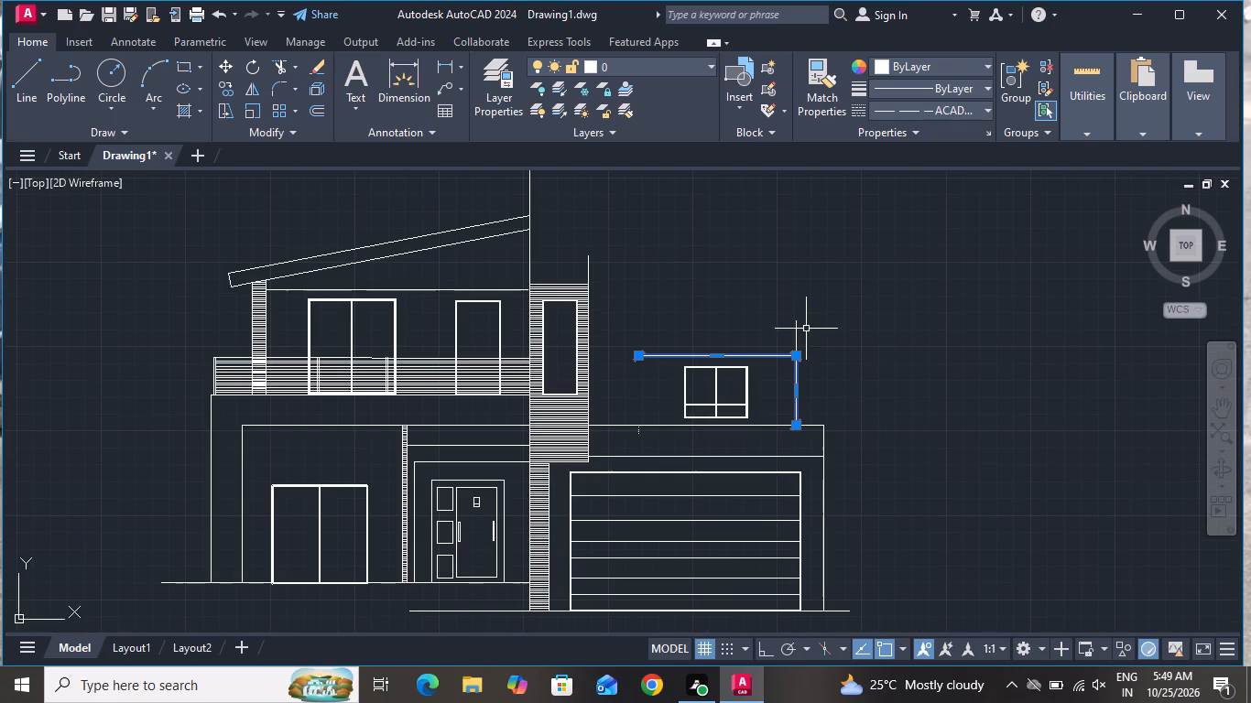
key("Delete")
left_click(806, 325)
left_click(780, 336)
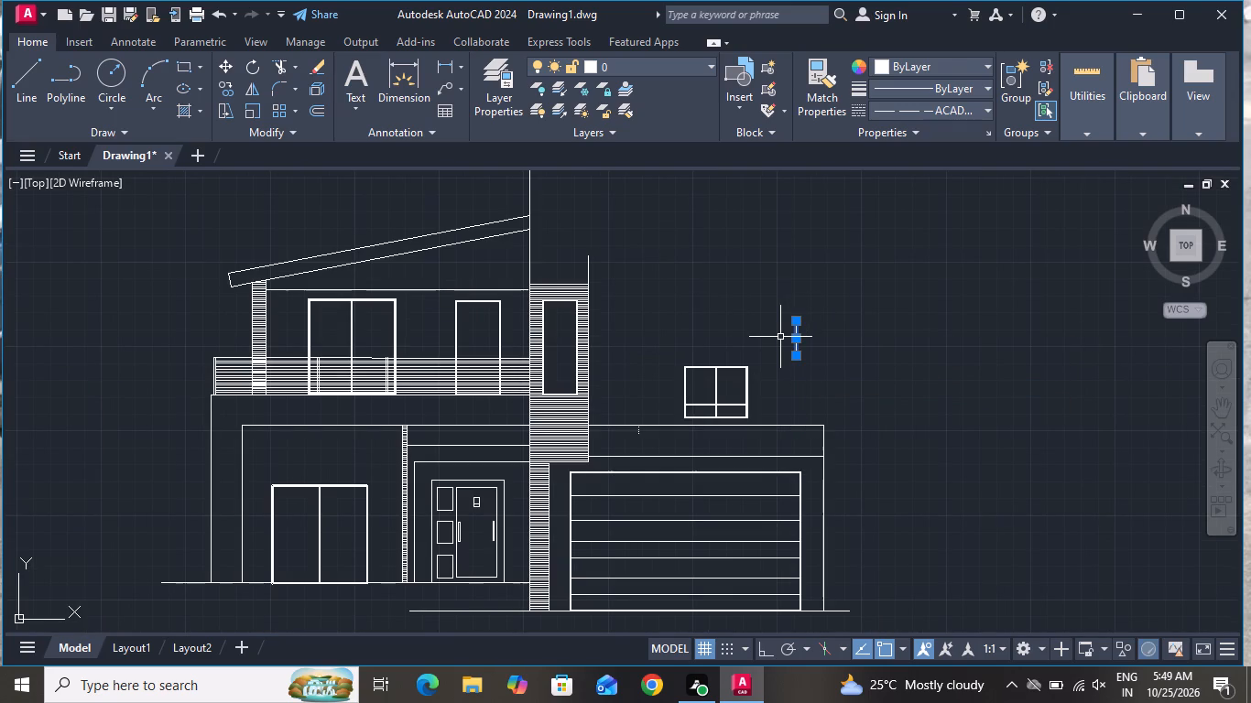
key("Delete")
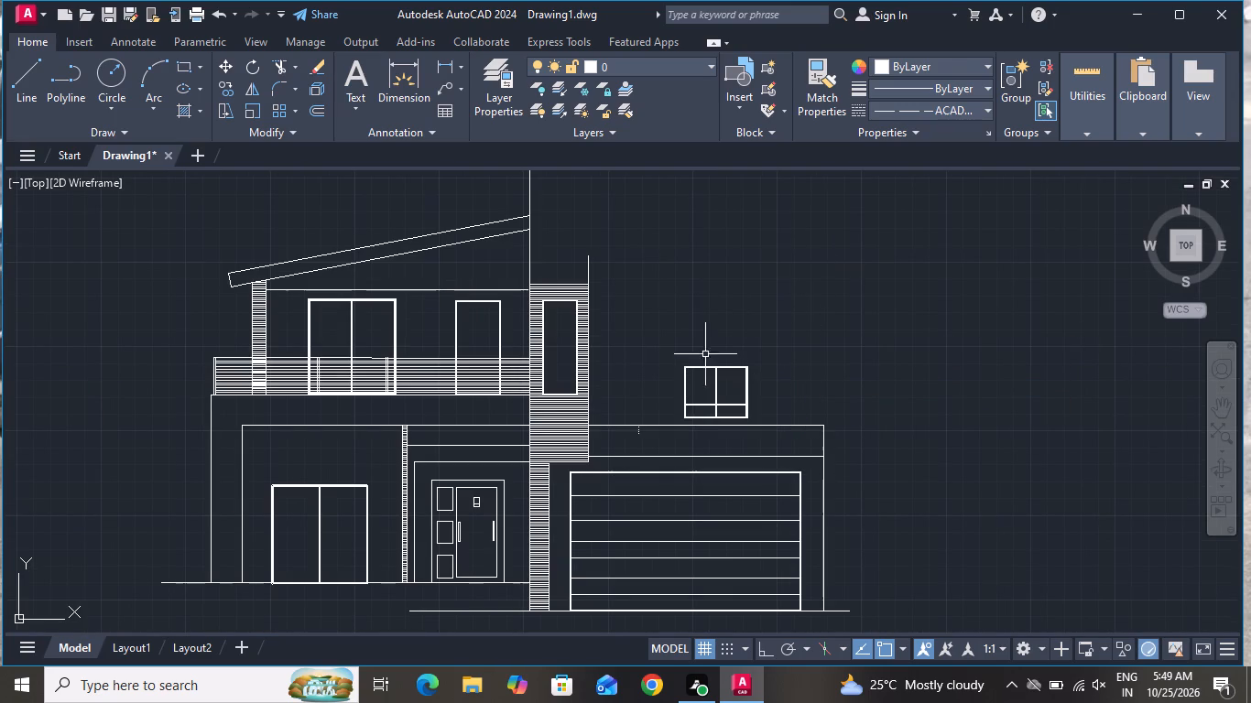
Erase the leftover short dotted vertical mark just below the garage's top line.
scroll(653, 441, "up", 4)
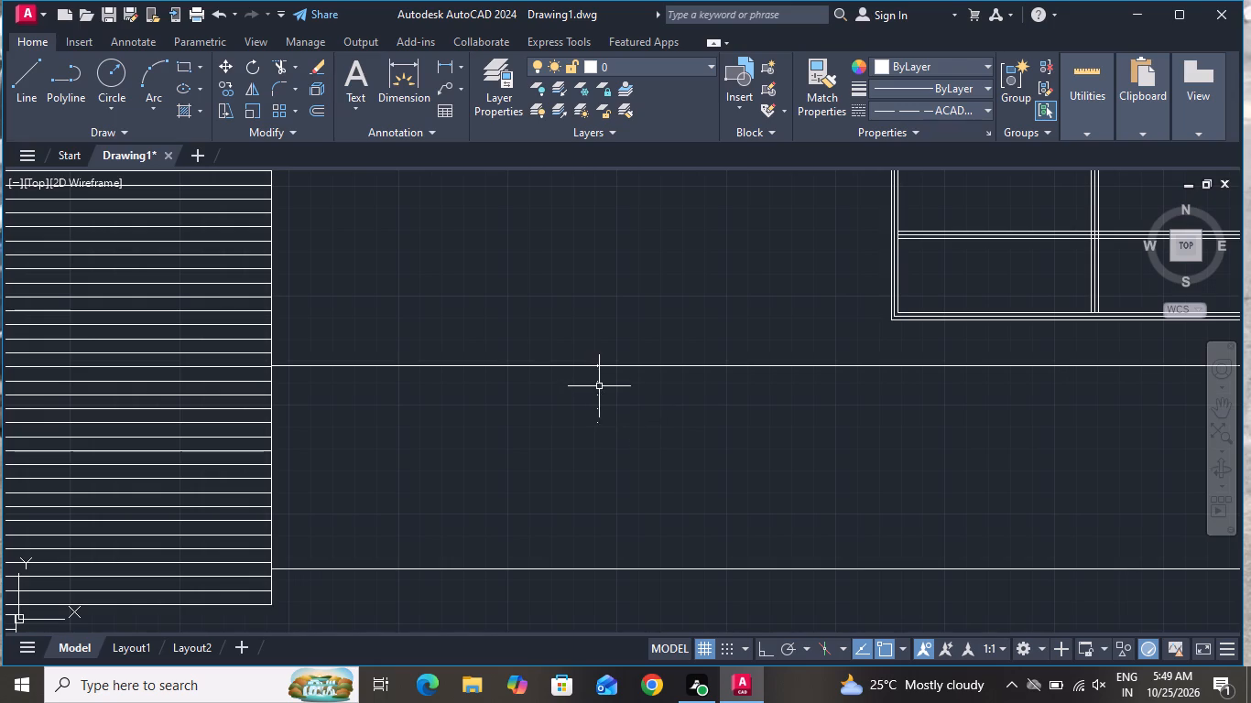
left_click(599, 386)
left_click(668, 382)
left_click(619, 380)
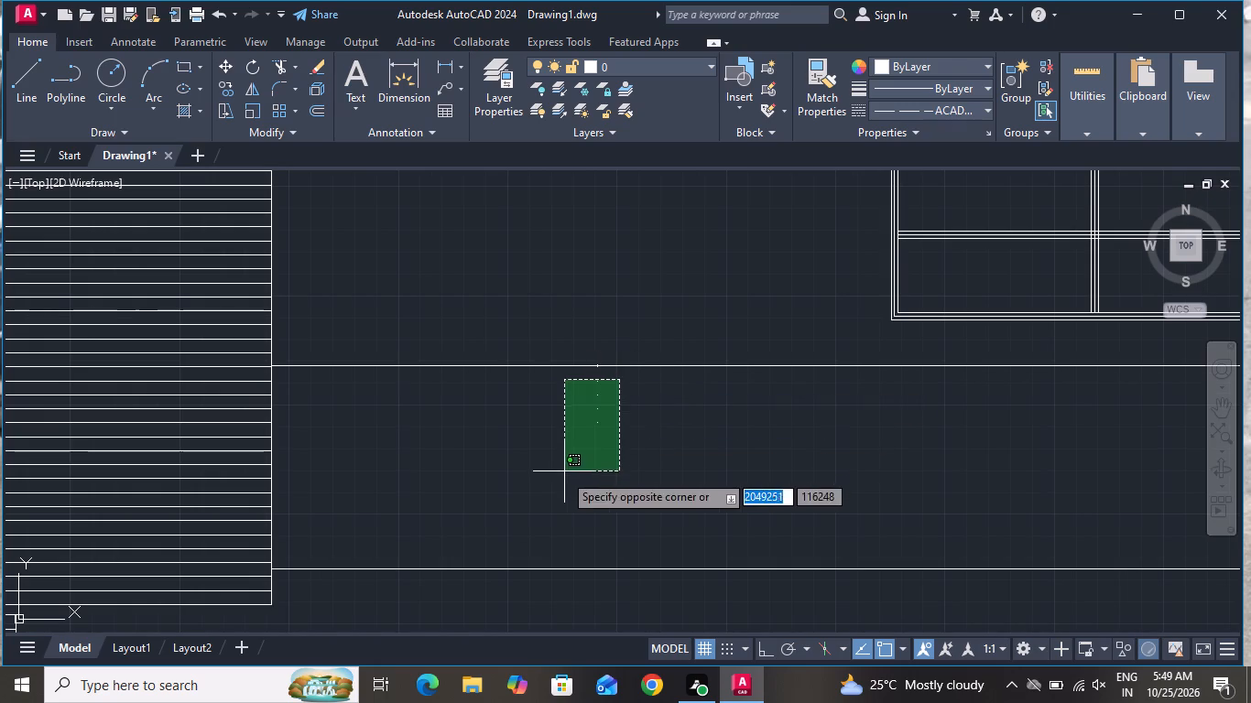
left_click(563, 472)
key("Delete")
With Ortho on, draw a vertical wall edge about 13,000 high up from the garage's top line, slightly in from its right corner.
scroll(560, 475, "down", 2)
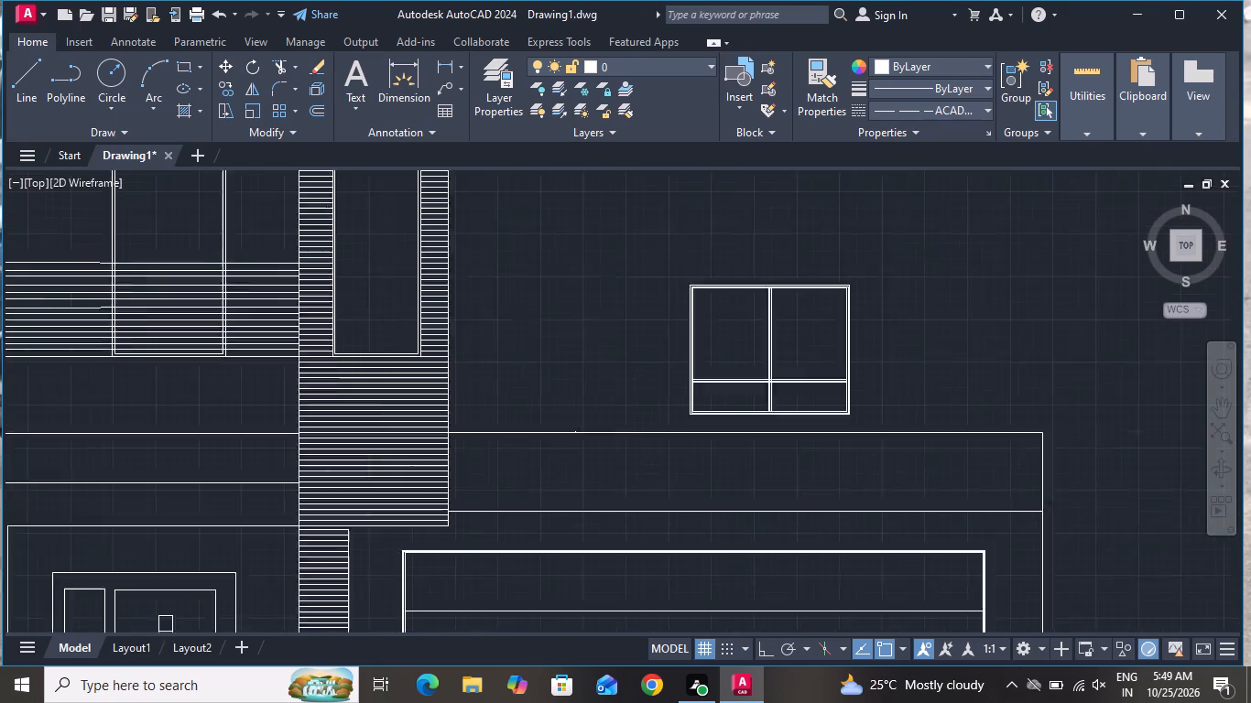
scroll(560, 475, "down", 2)
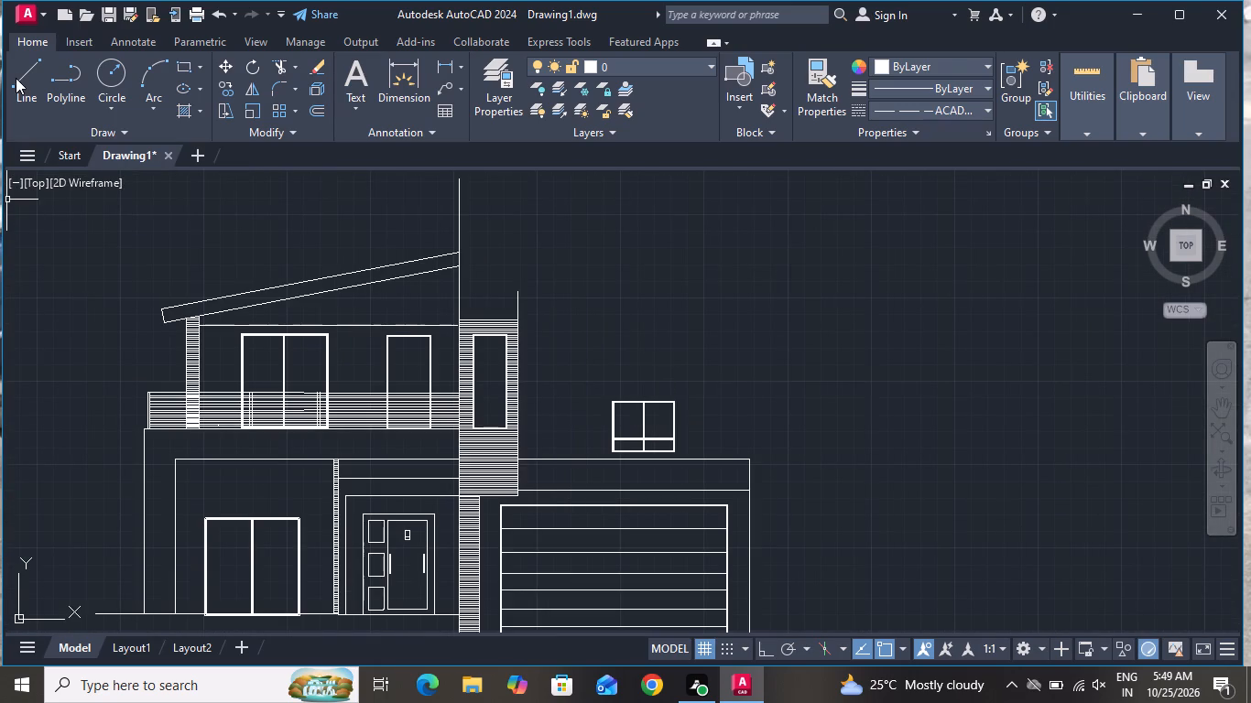
left_click(16, 75)
scroll(447, 225, "down", 1)
scroll(561, 303, "down", 1)
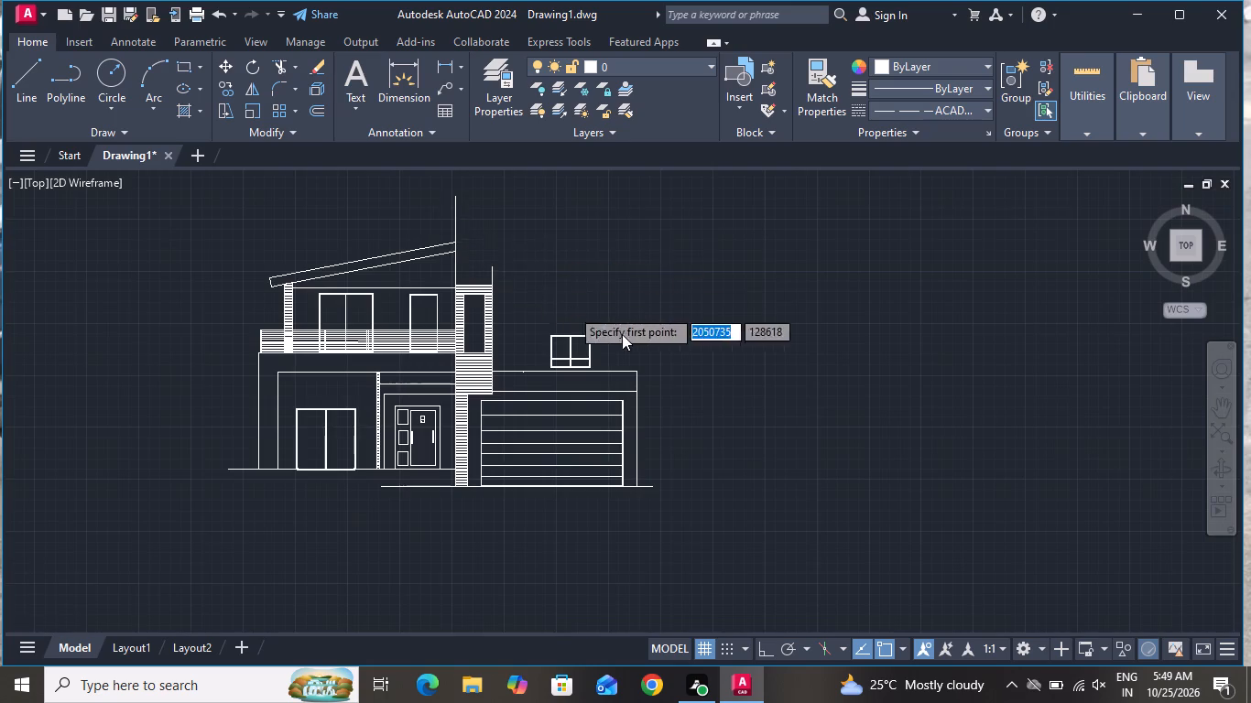
scroll(609, 346, "up", 3)
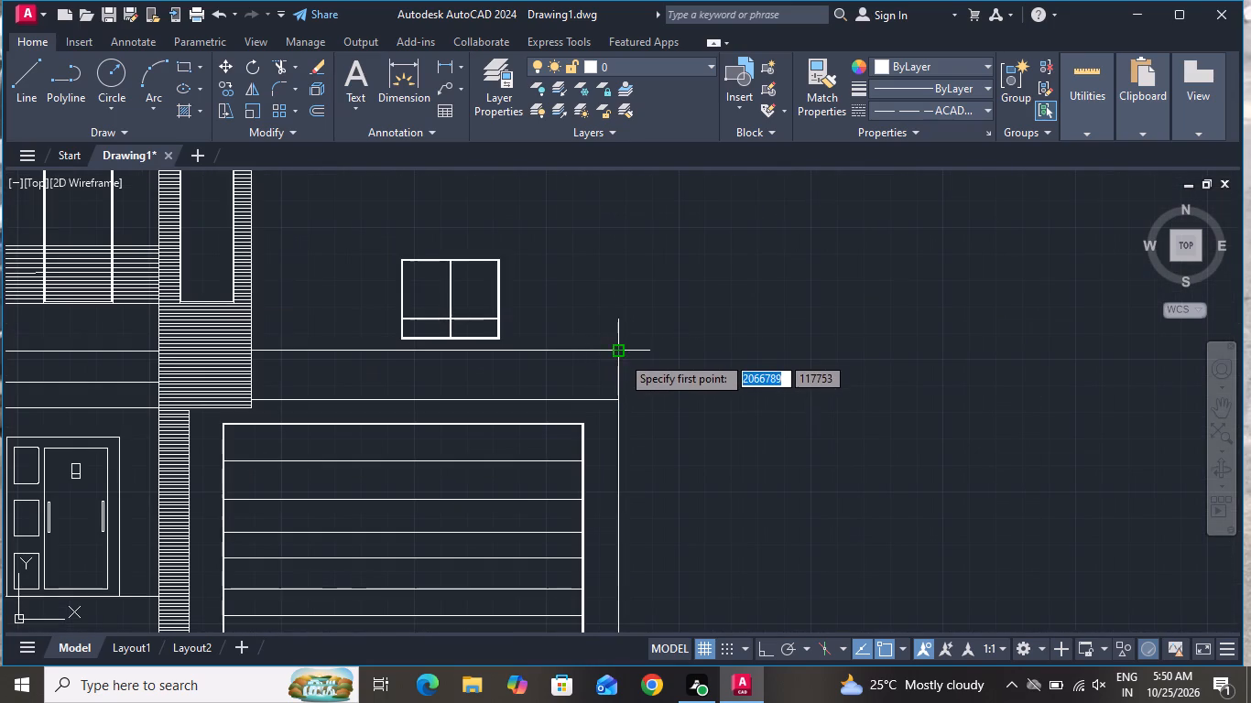
scroll(598, 371, "up", 1)
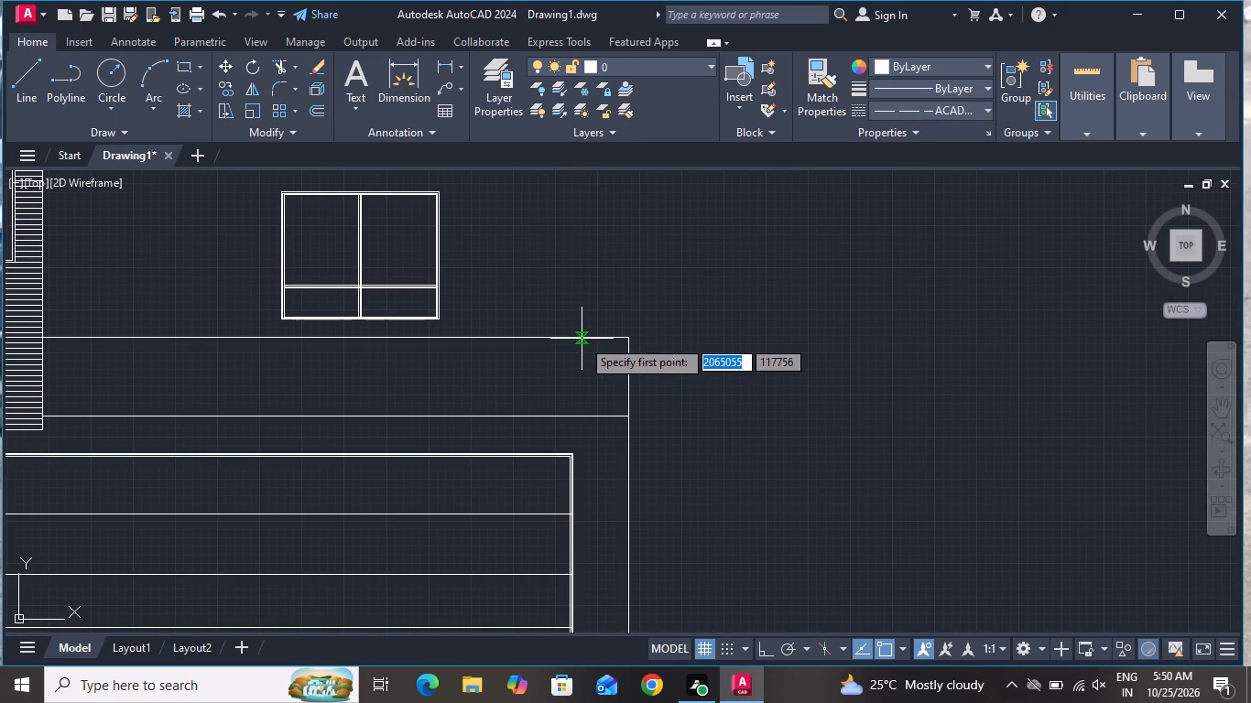
left_click(582, 337)
scroll(582, 393, "down", 3)
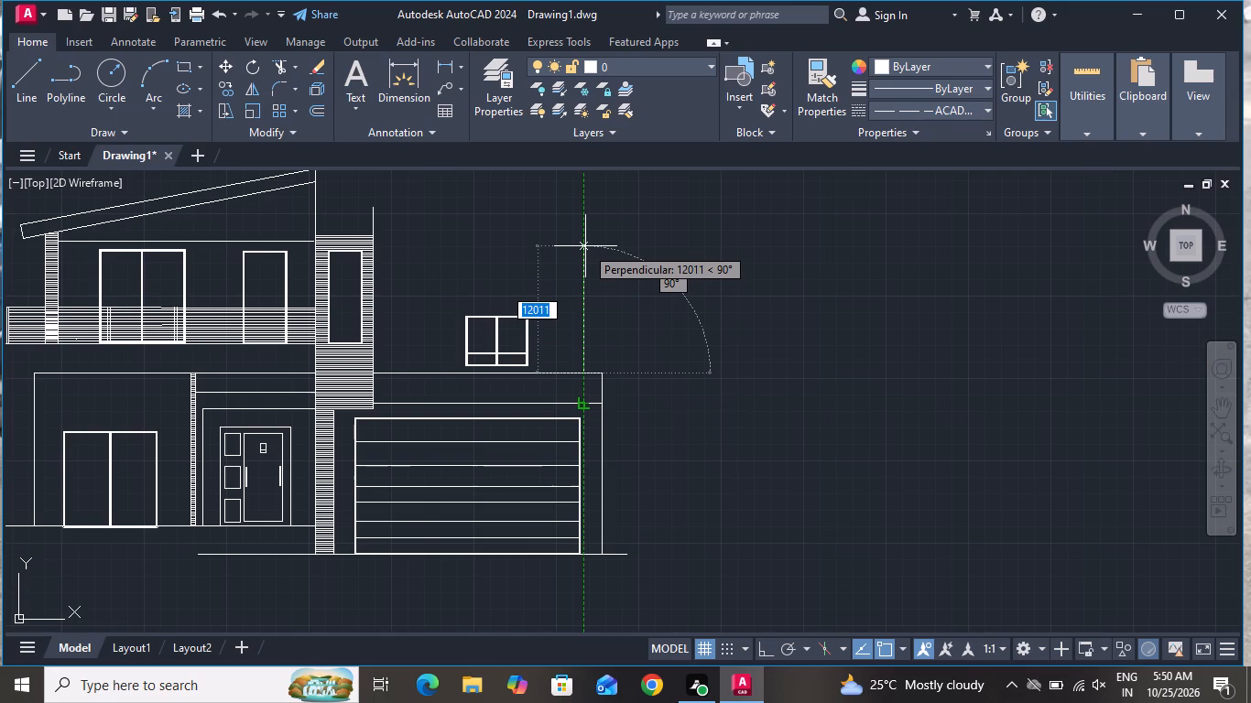
scroll(585, 246, "down", 1)
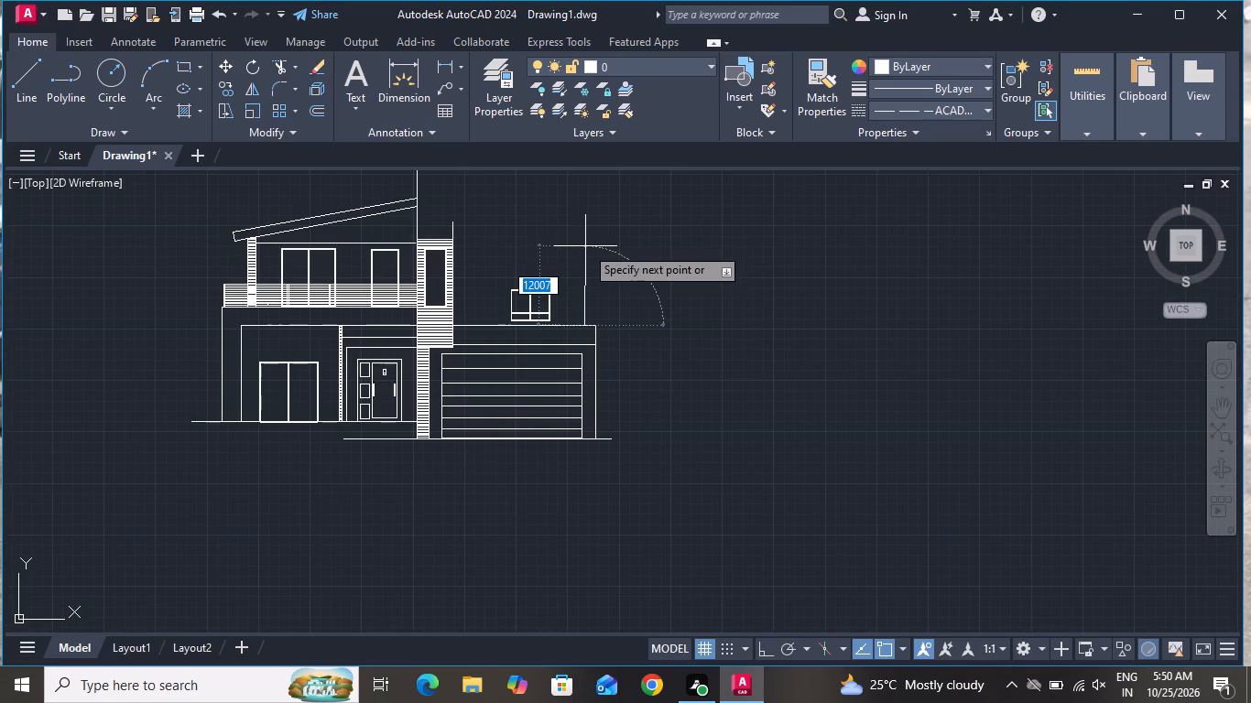
scroll(585, 246, "up", 2)
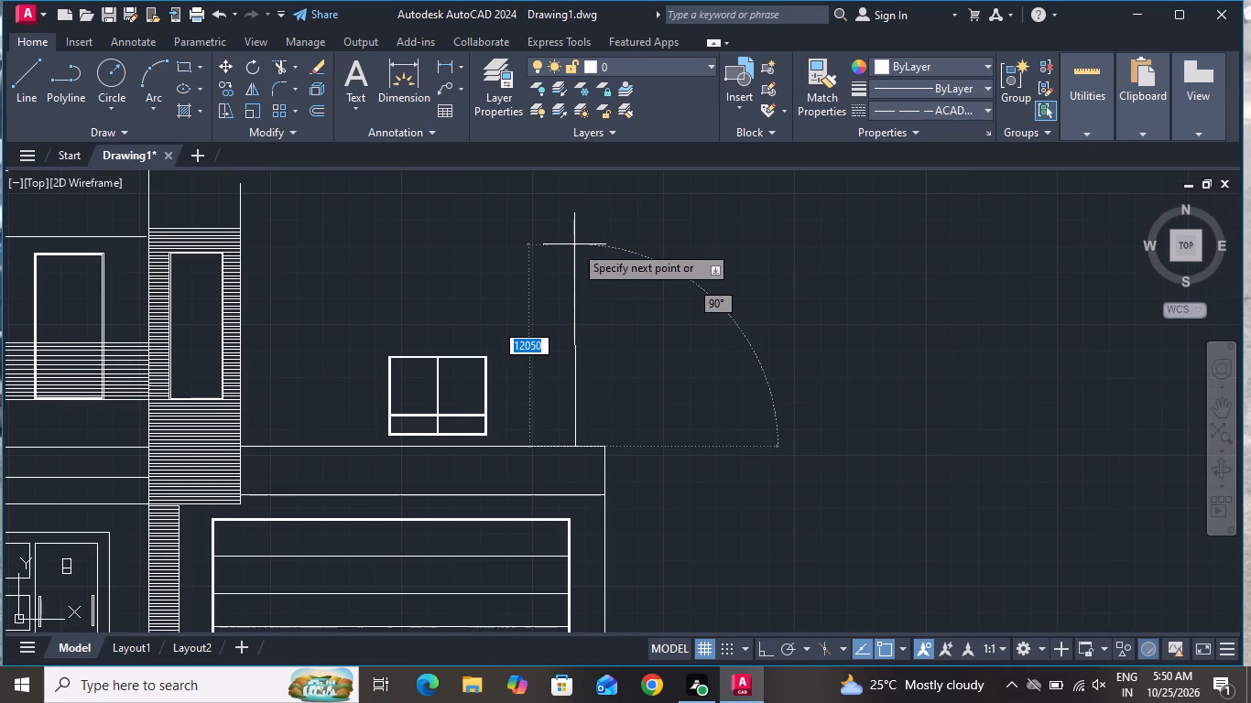
scroll(574, 244, "down", 3)
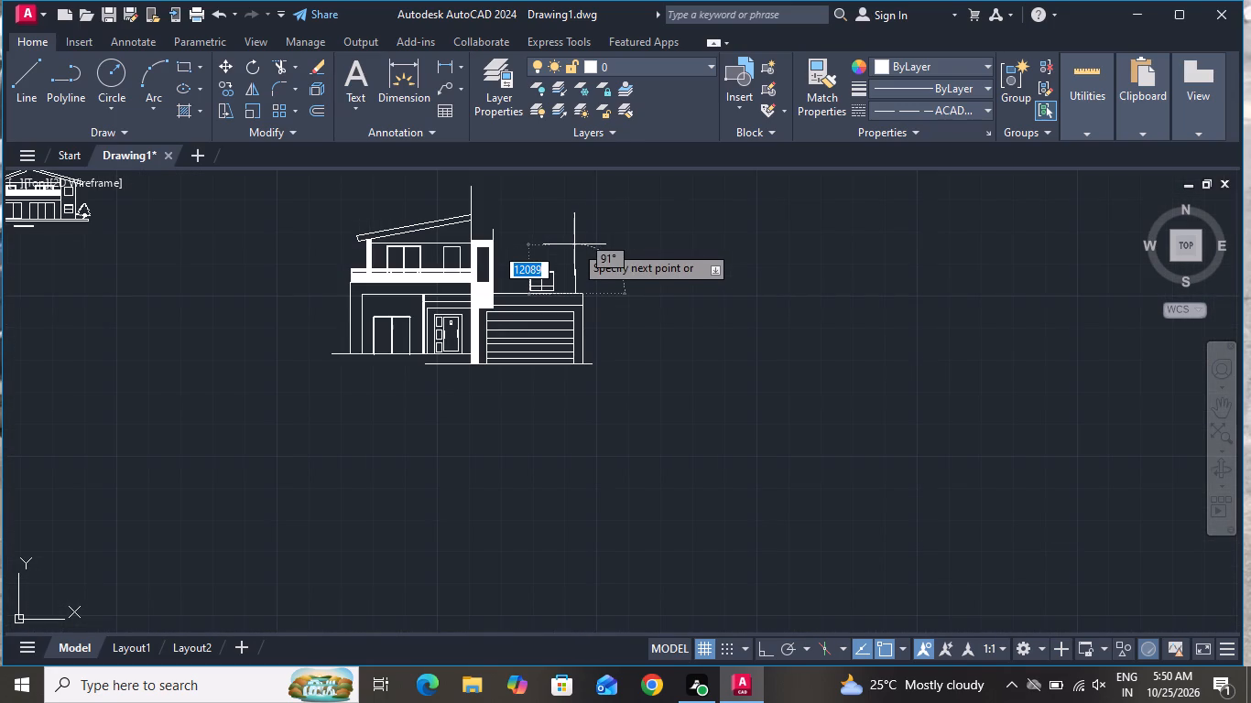
scroll(572, 226, "up", 2)
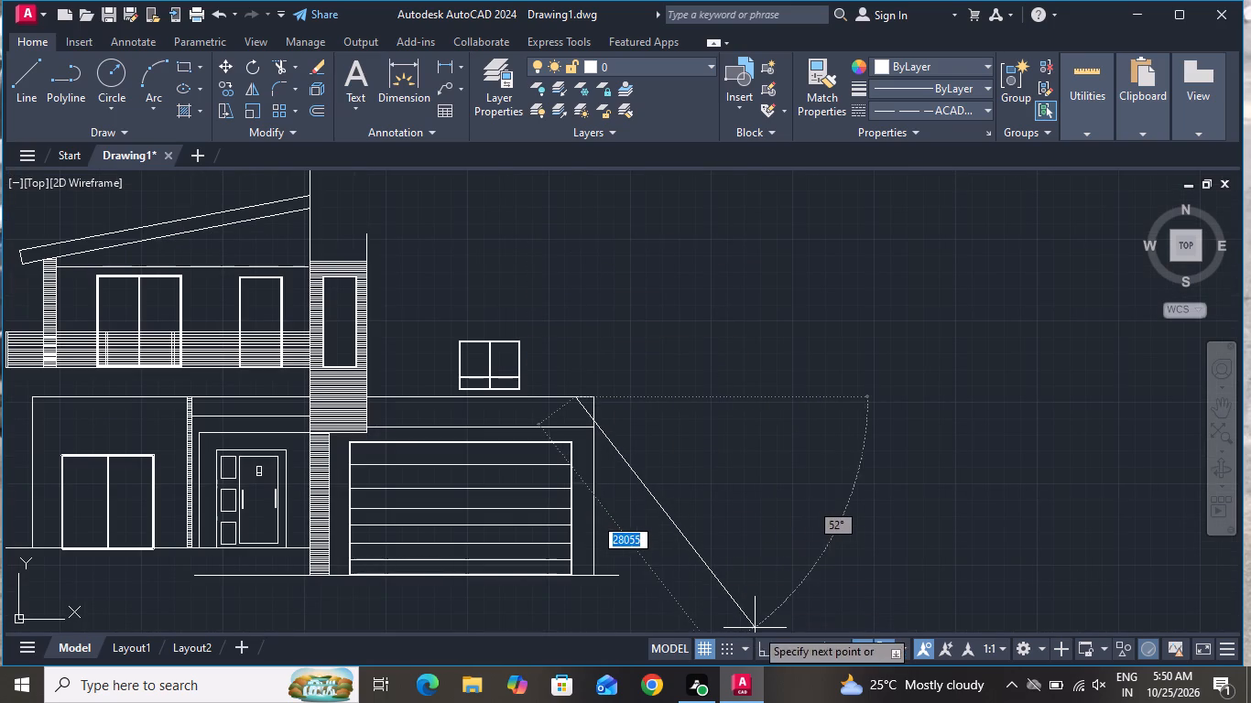
left_click(761, 651)
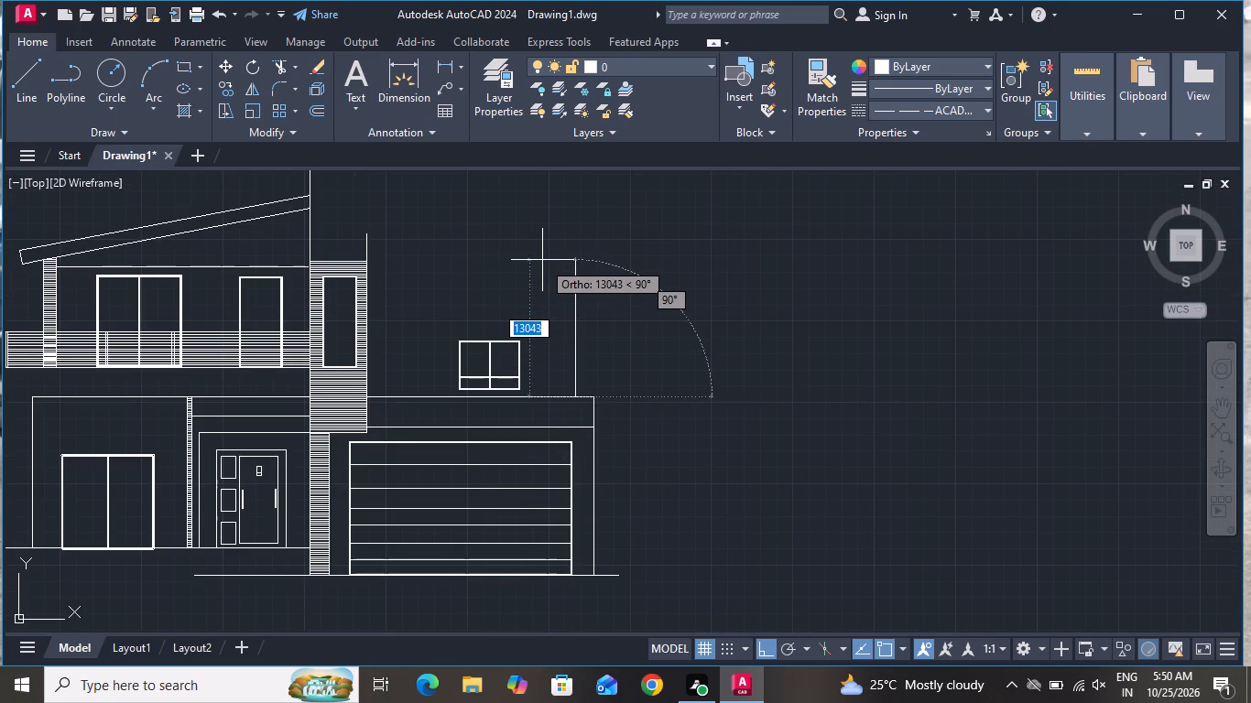
left_click(542, 257)
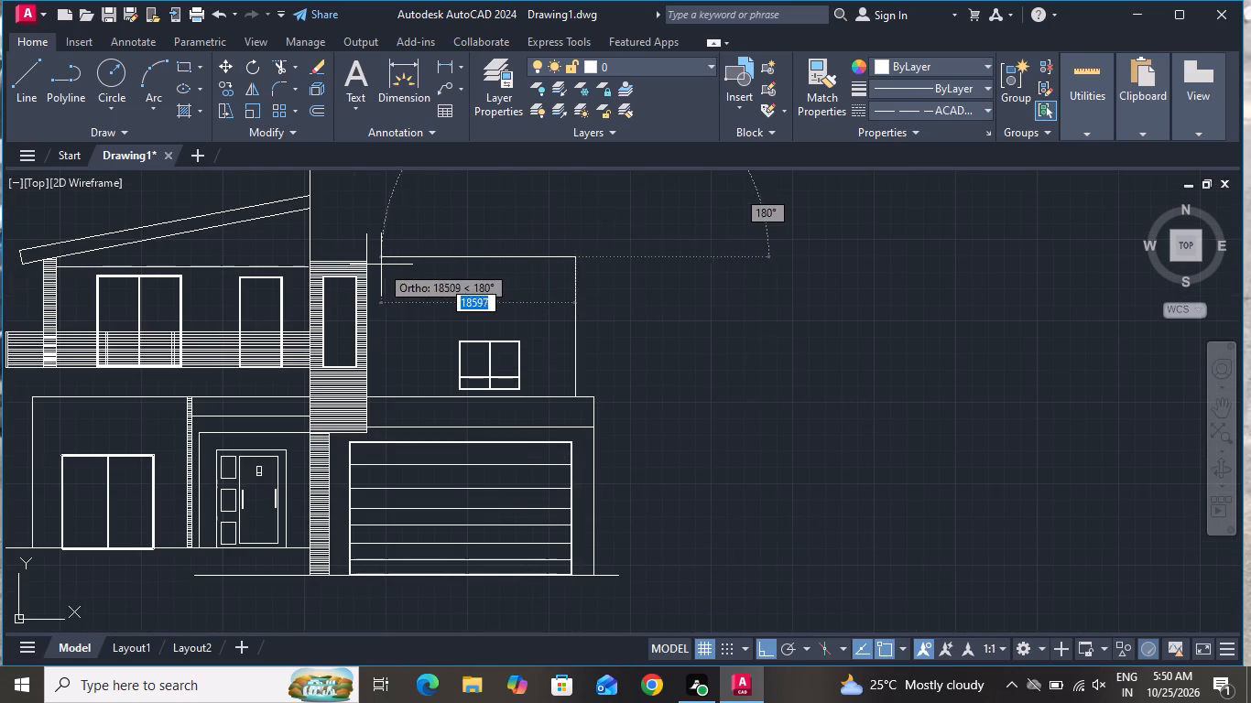
Continue the line horizontally from the new wall edge's top to the tower's right edge, closing off the upper wall.
scroll(363, 262, "up", 3)
left_click(375, 245)
right_click(375, 244)
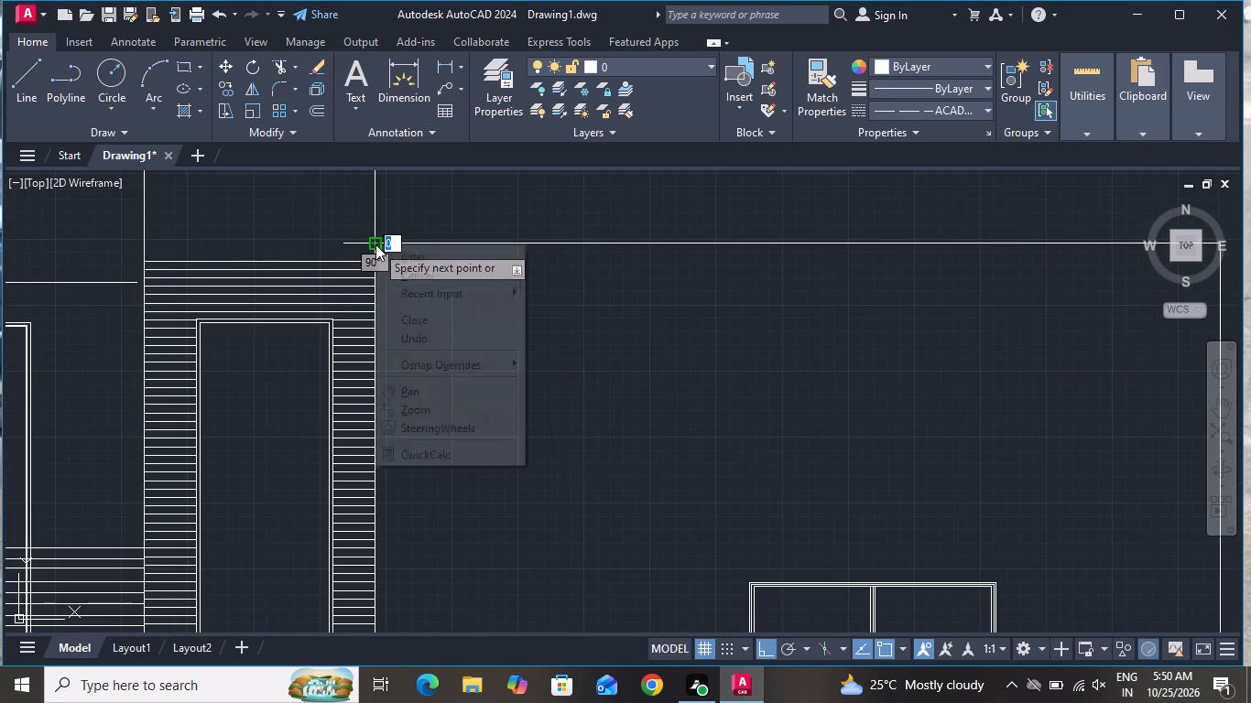
left_click(409, 268)
scroll(545, 295, "down", 3)
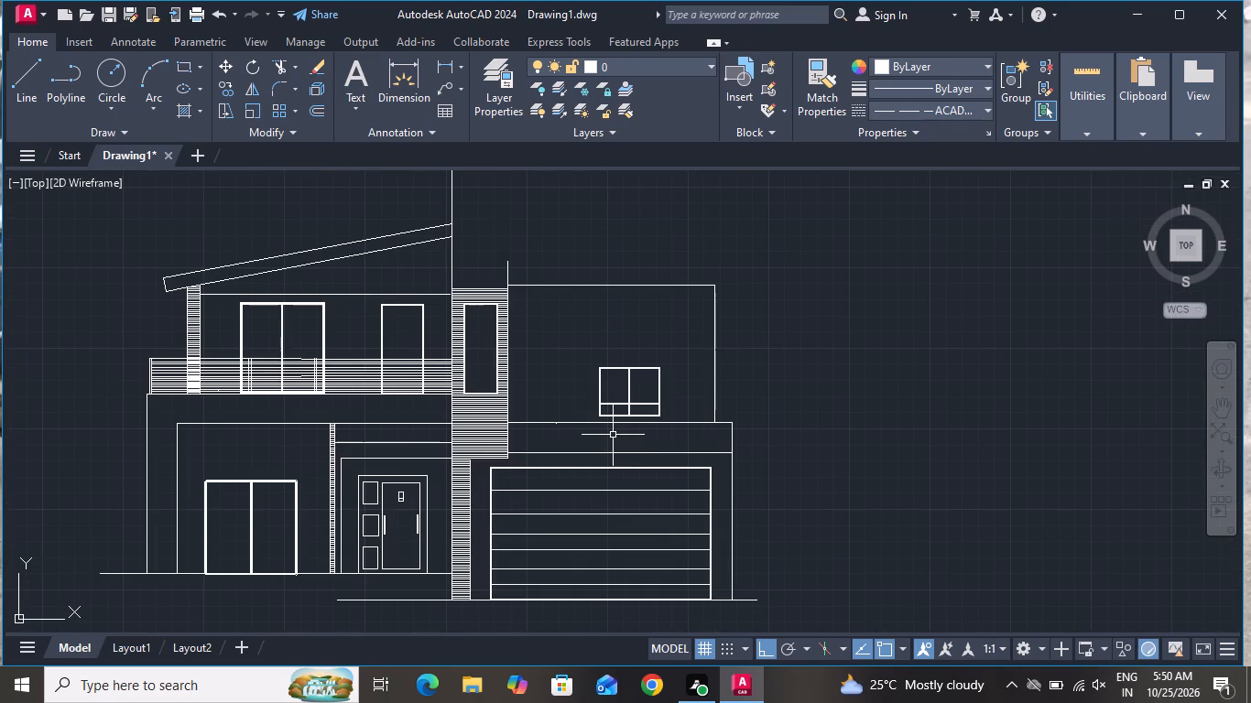
Extend the tower's right edge with a vertical line about 9,300 long, upward from its current top end.
scroll(593, 402, "down", 1)
scroll(538, 287, "up", 1)
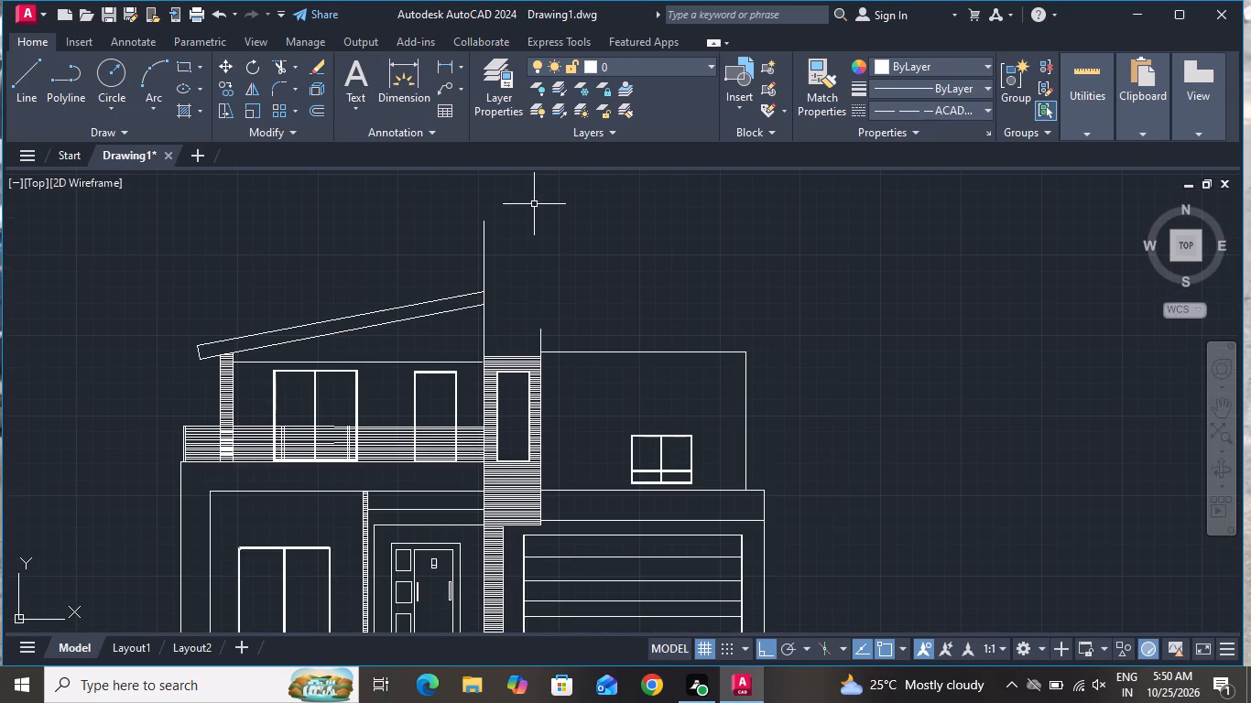
left_click(11, 91)
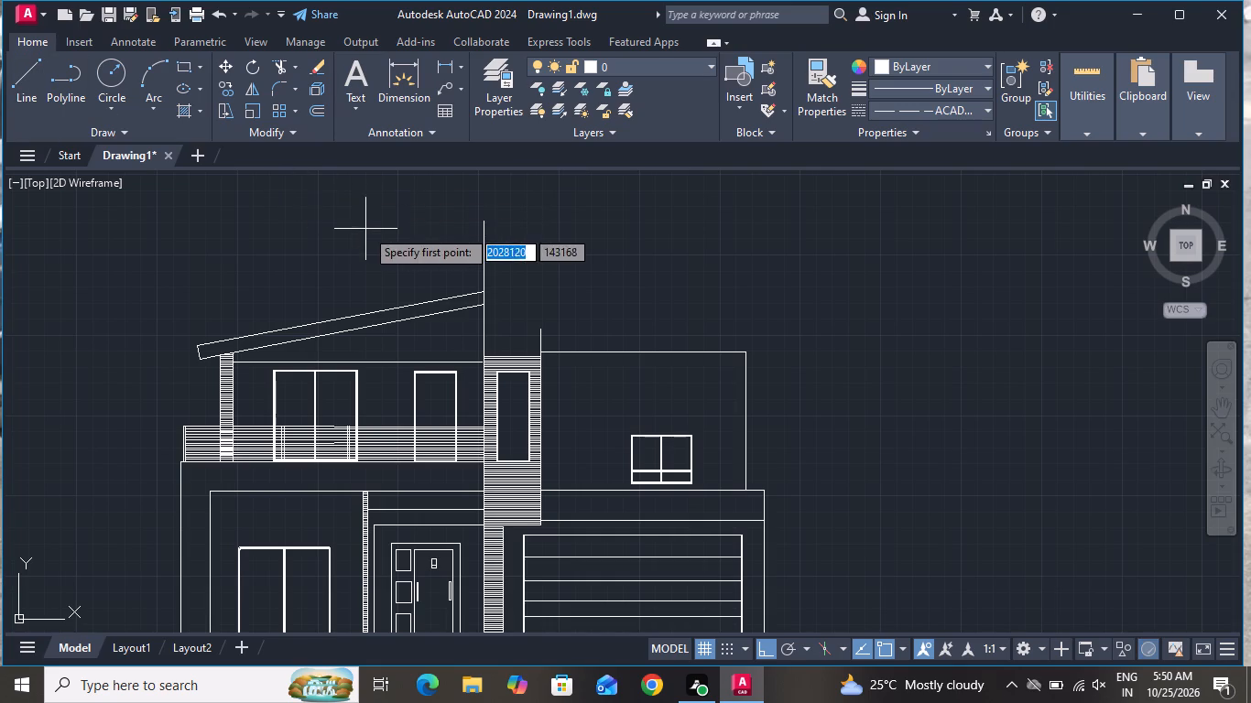
scroll(442, 243, "up", 1)
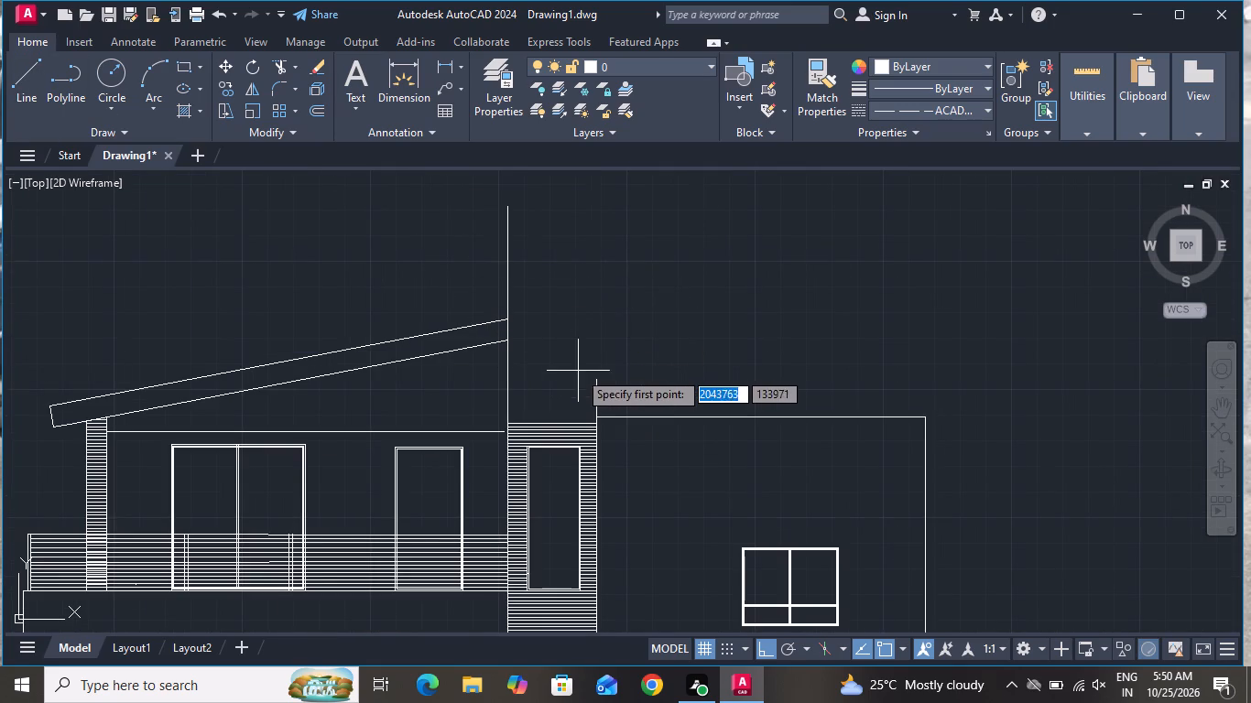
left_click(594, 377)
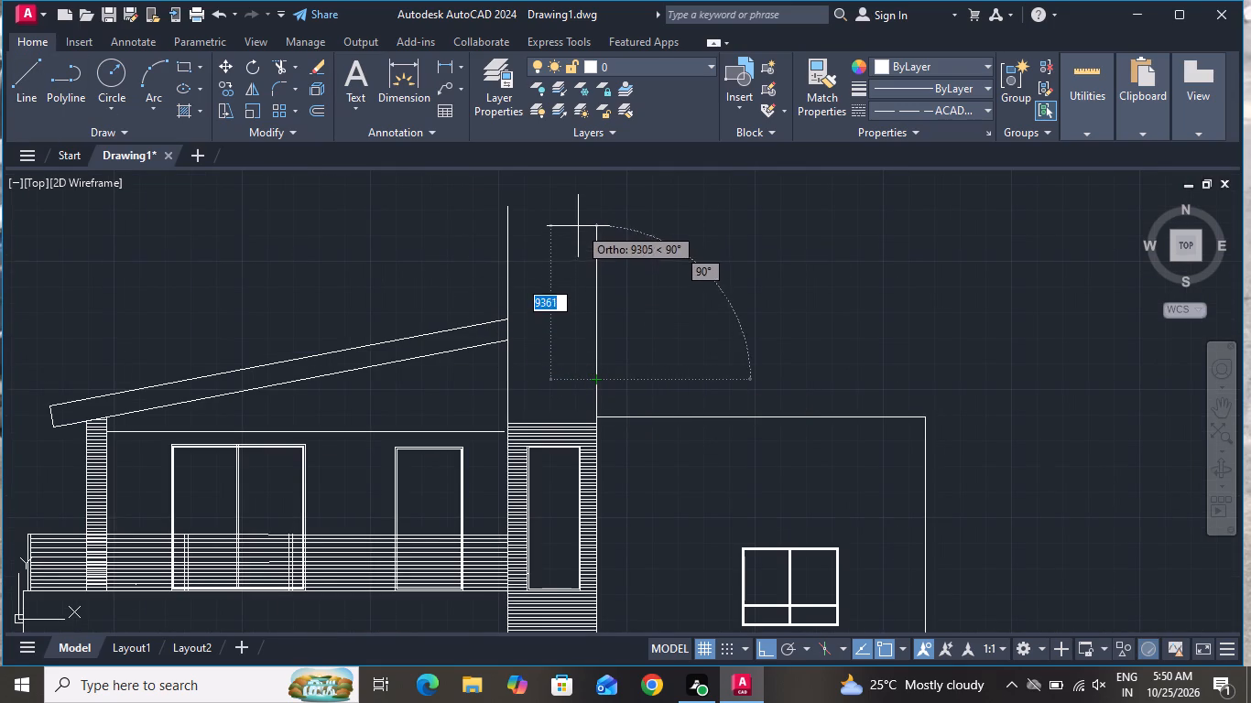
left_click(578, 224)
right_click(578, 225)
left_click(602, 254)
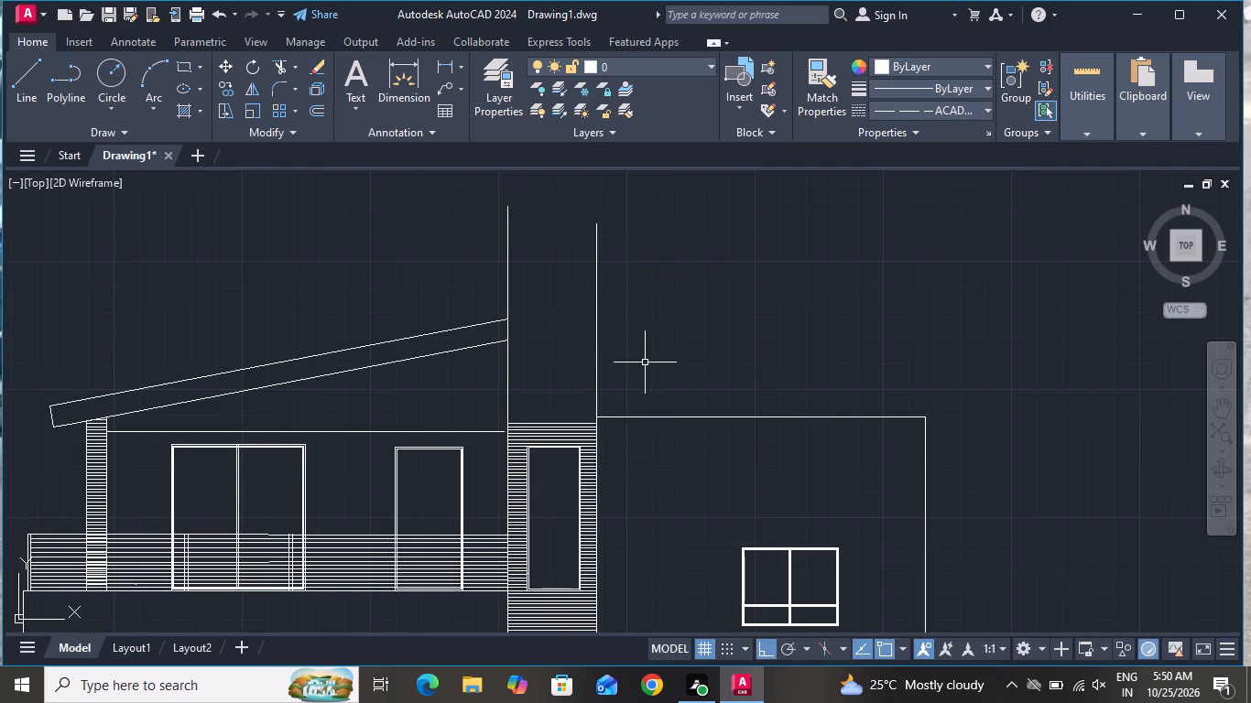
Erase the small window on the upper wall above the garage.
scroll(646, 365, "down", 1)
left_click(807, 449)
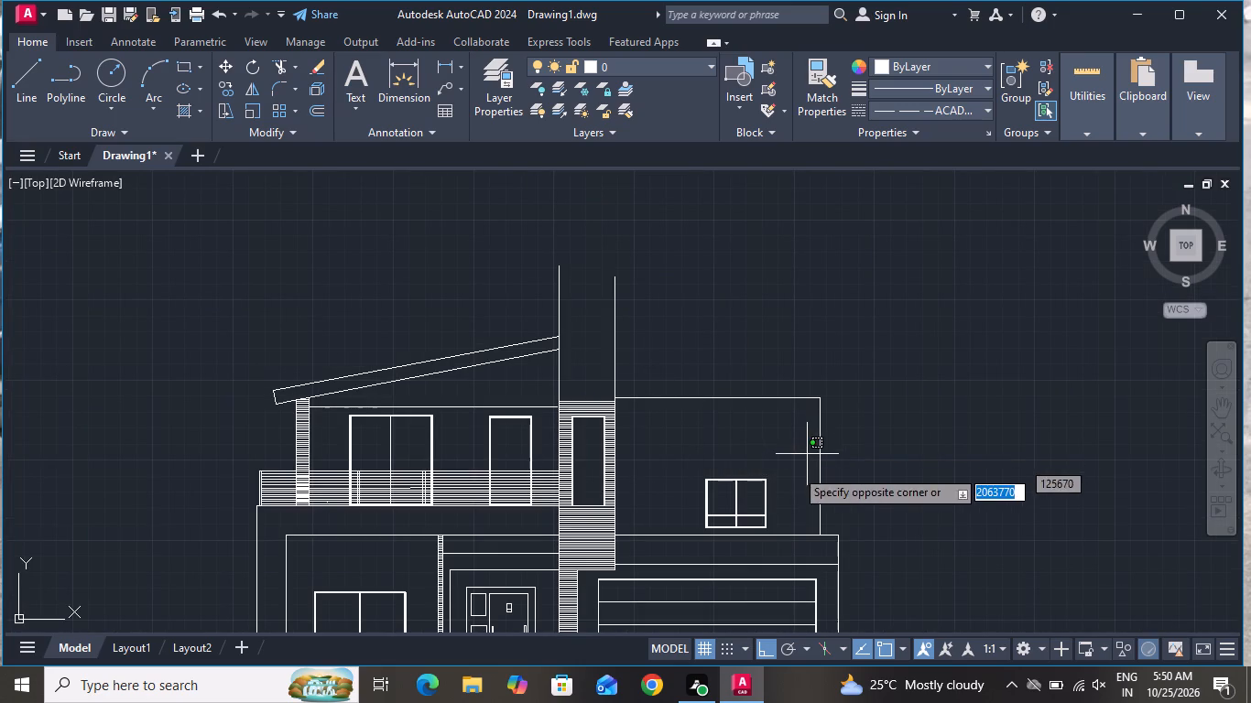
left_click(680, 527)
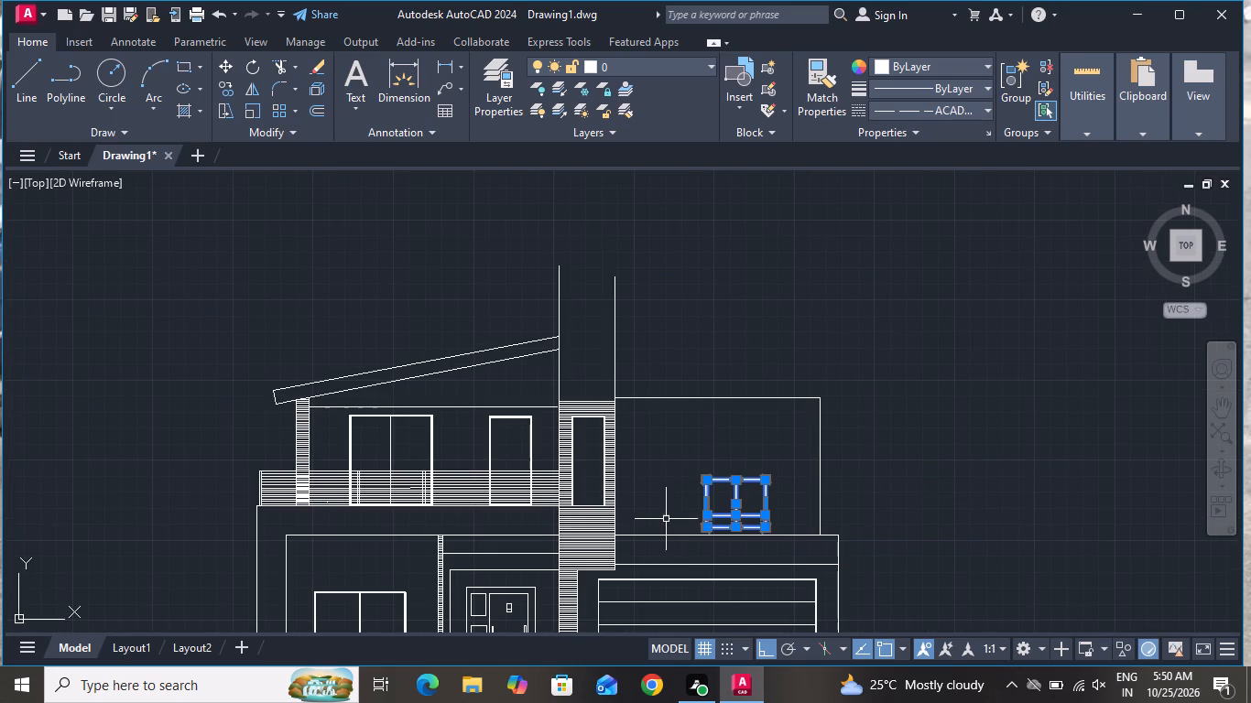
key("Delete")
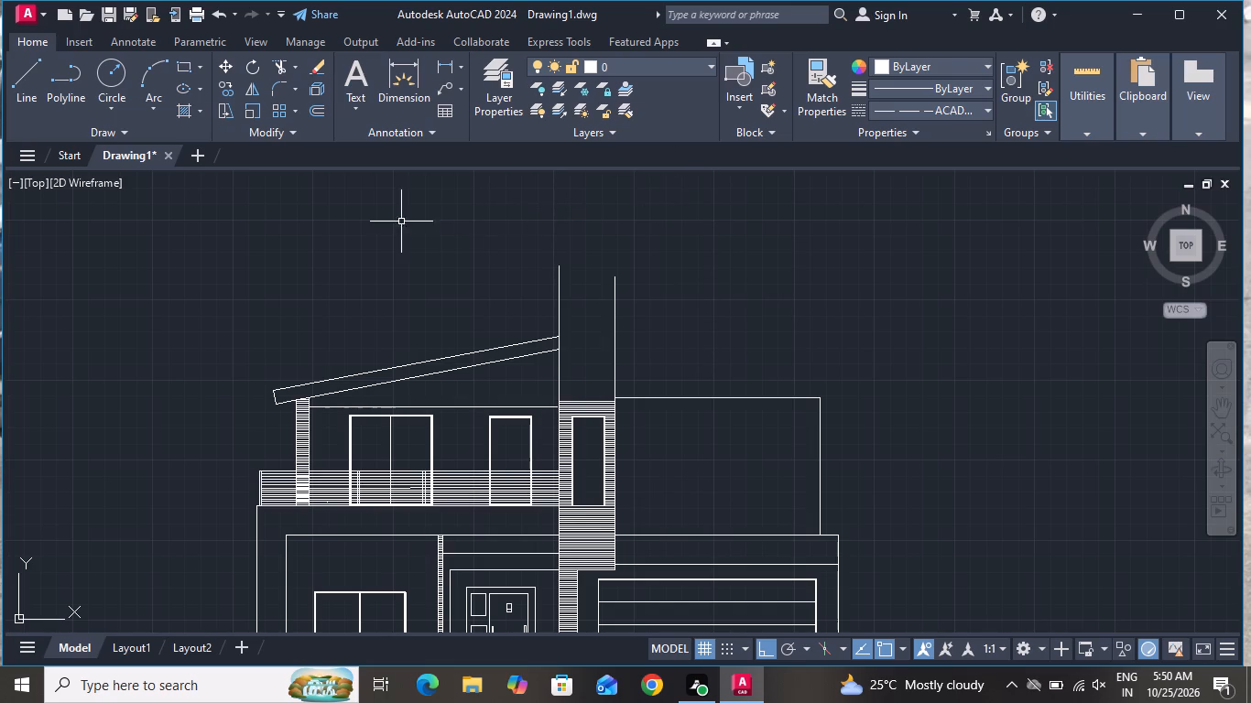
Draw a flat, zero-height rectangle as a horizontal line below the upper wall's top, from the tower's right edge to the wall's right edge.
left_click(189, 61)
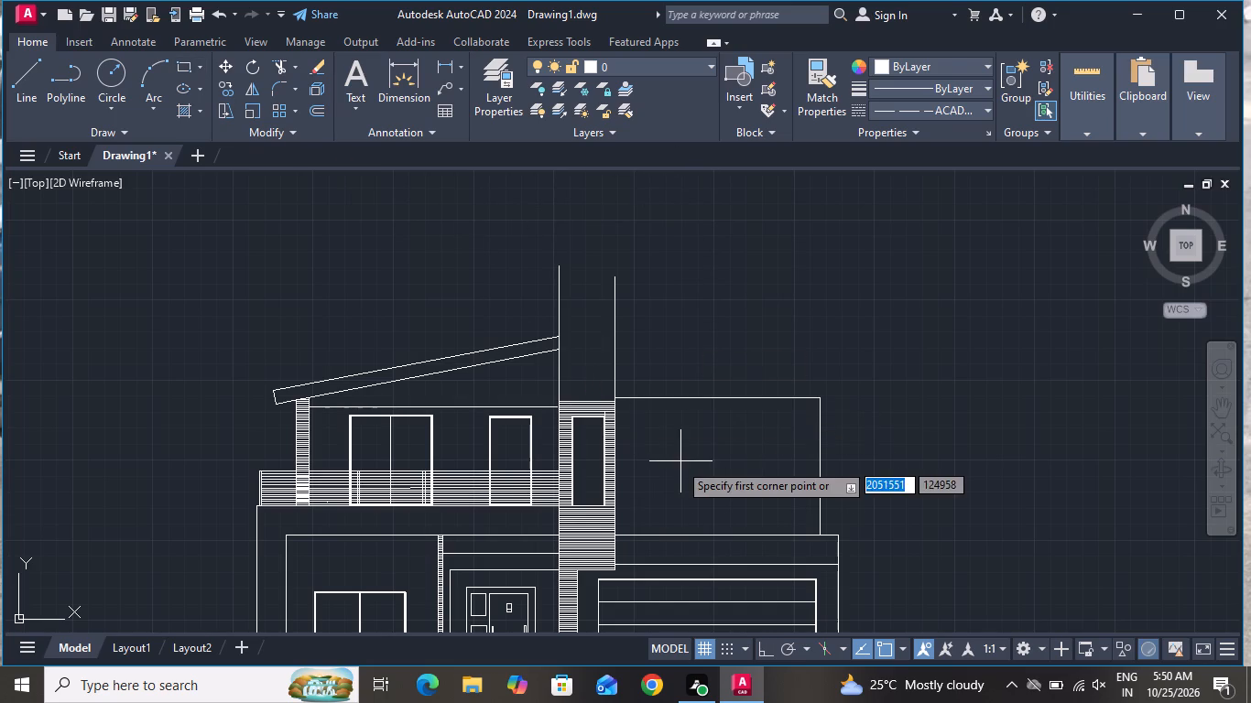
scroll(673, 465, "up", 1)
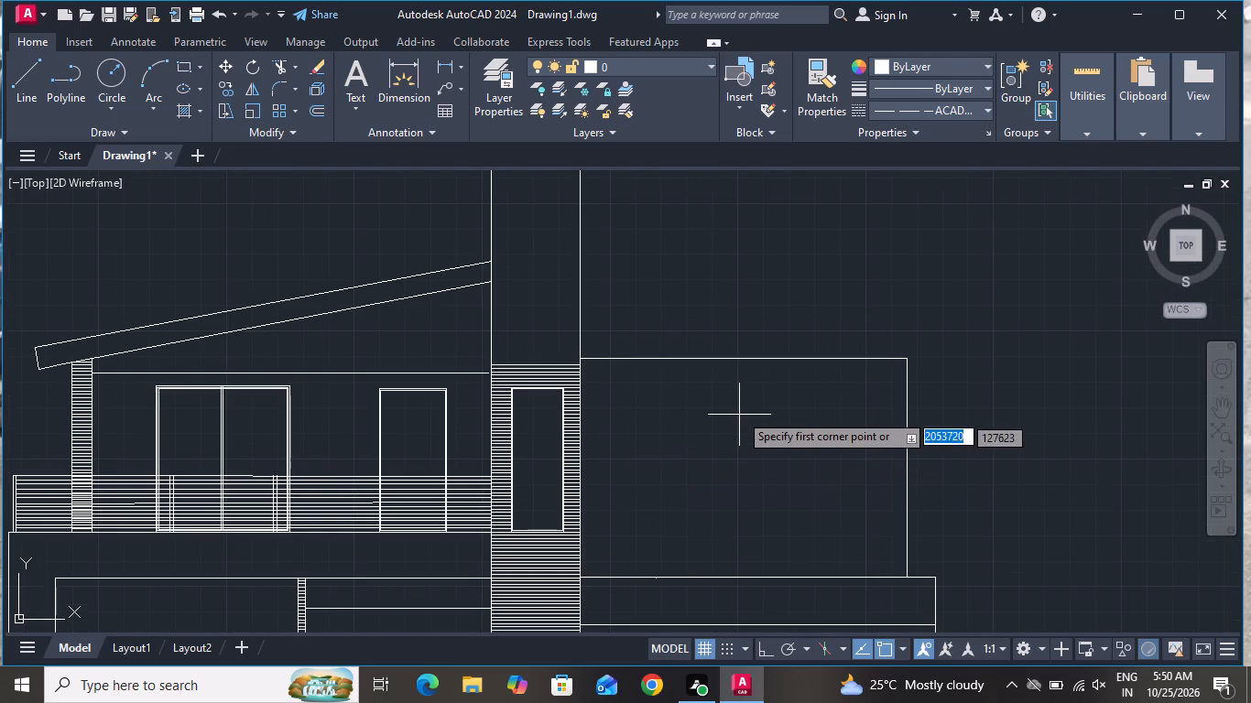
left_click(582, 412)
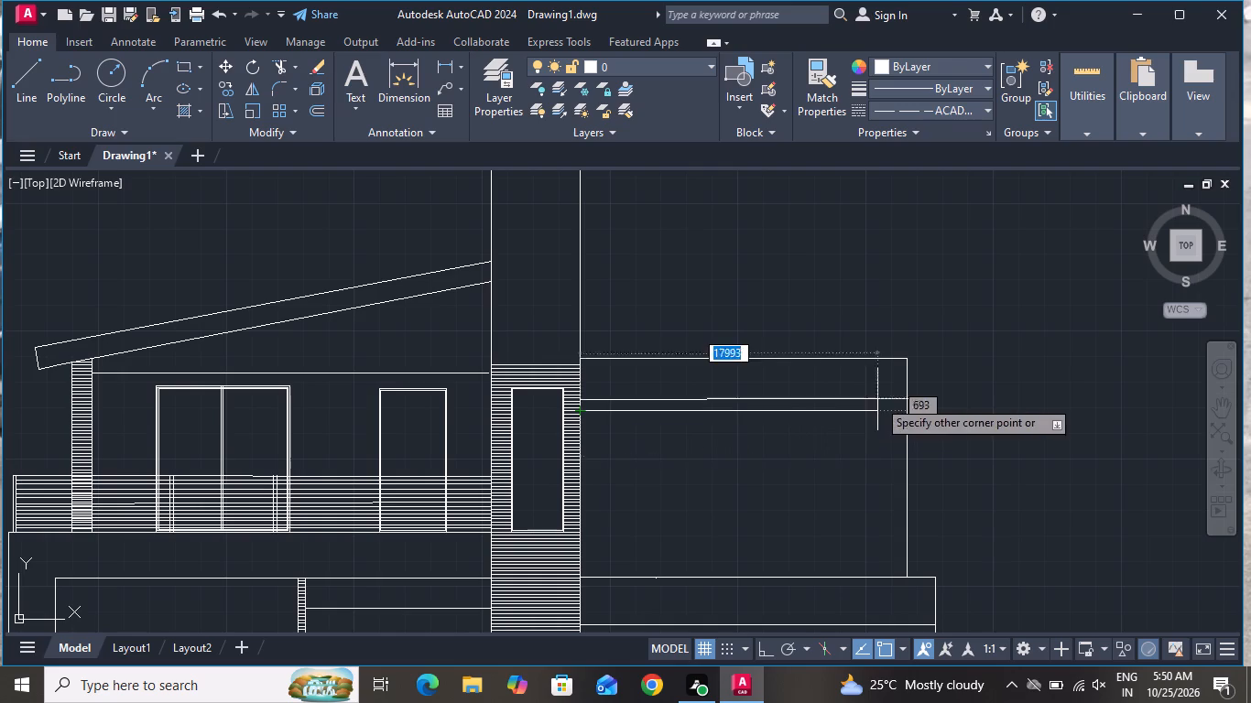
left_click(908, 411)
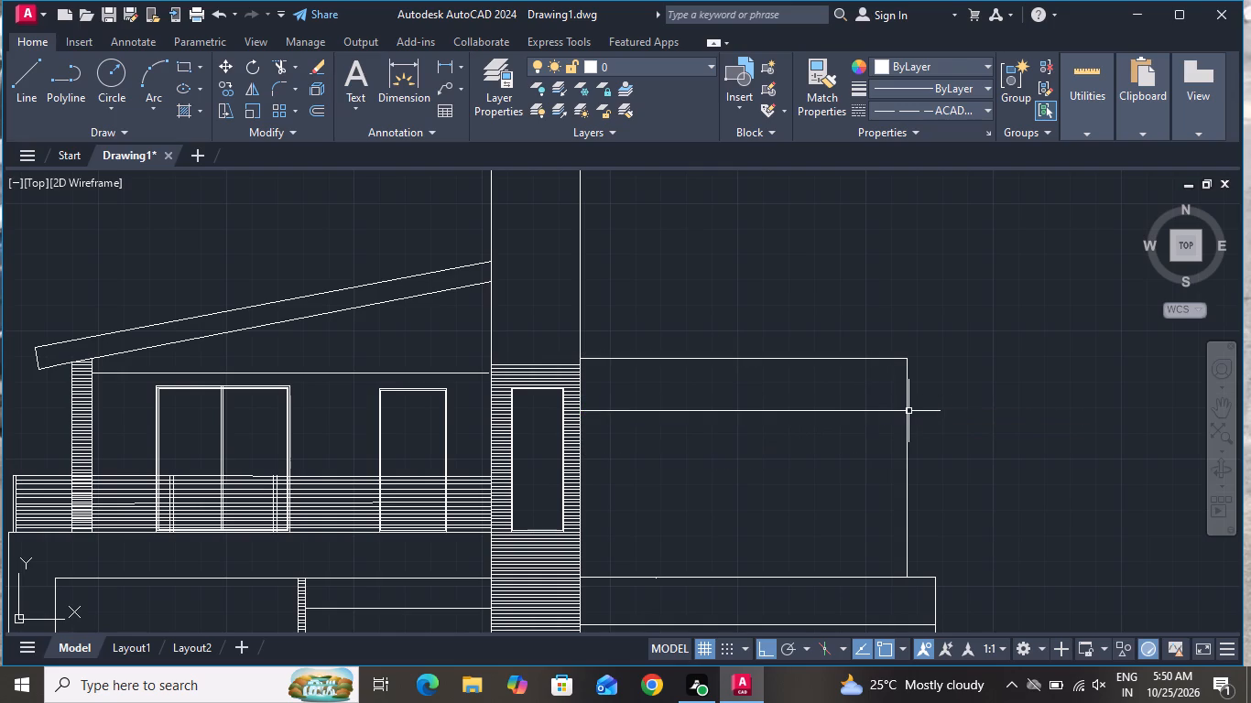
right_click(908, 411)
left_click(962, 471)
left_click(974, 481)
Draw a window rectangle about 8,700 wide by 7,300 high in the upper wall above the garage, below the new horizontal line.
left_click(185, 65)
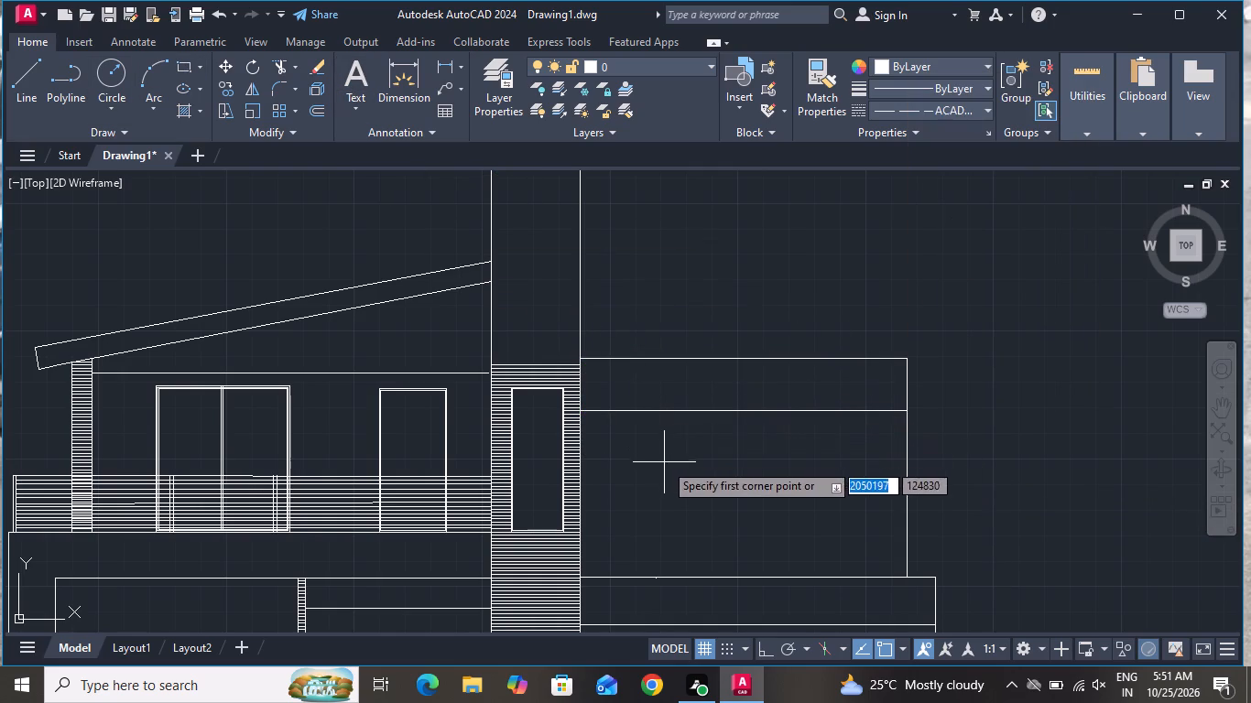
scroll(674, 452, "down", 1)
scroll(690, 575, "up", 2)
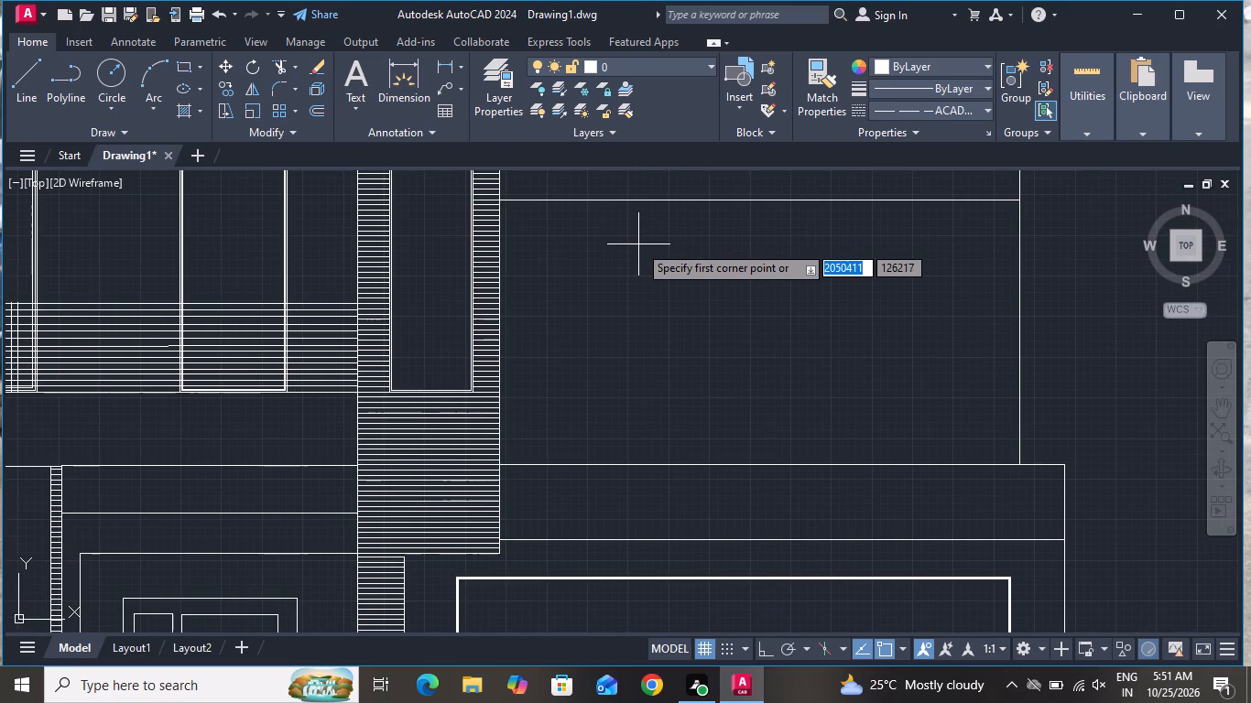
left_click(639, 243)
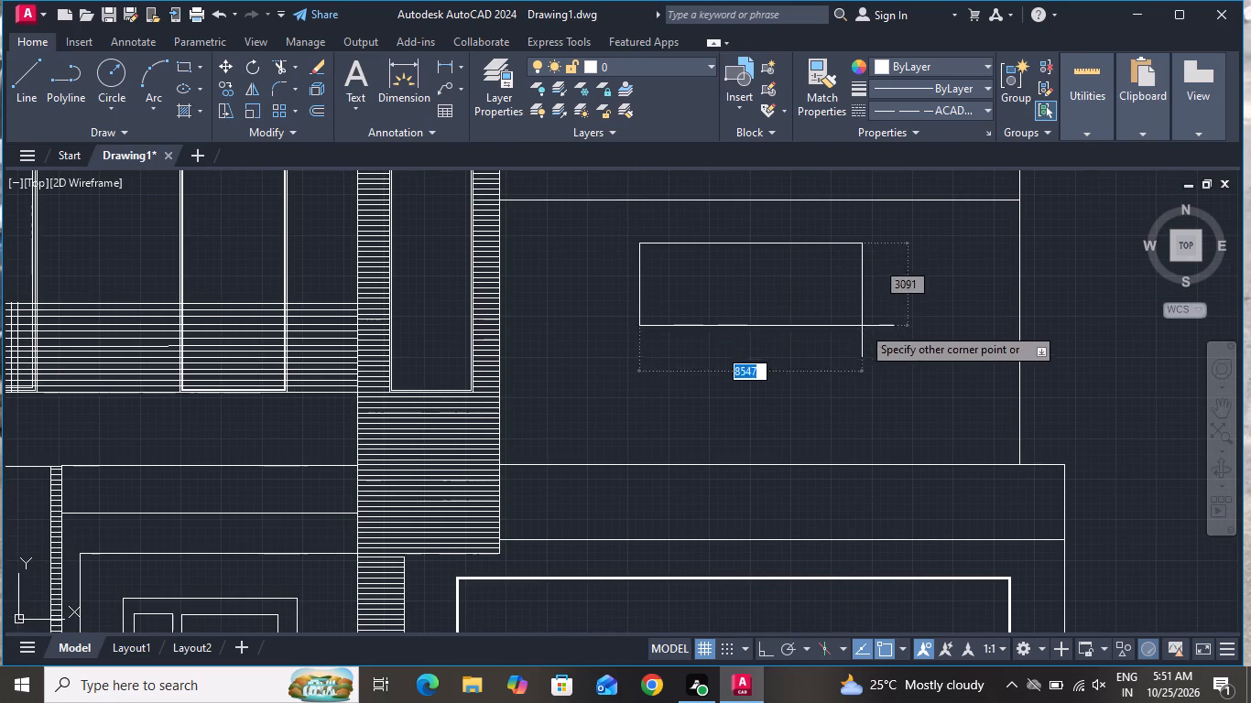
left_click(865, 434)
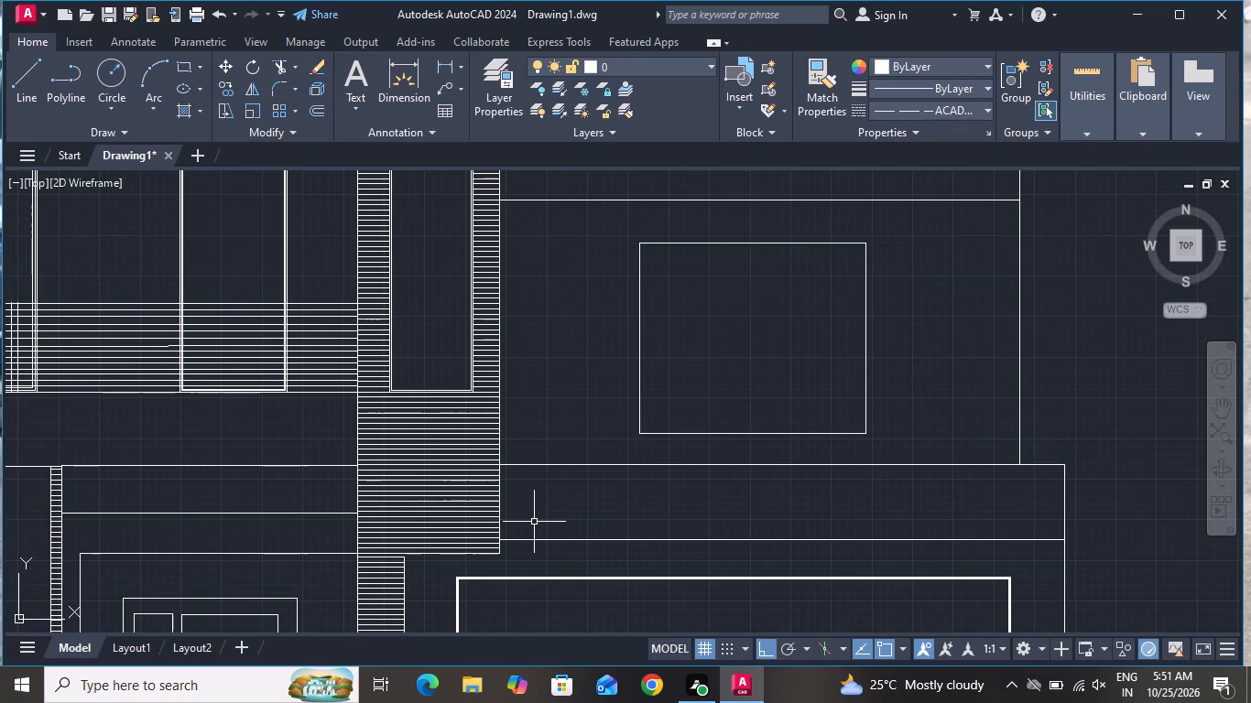
Offset the new window rectangle above the garage to form its frame.
key("o")
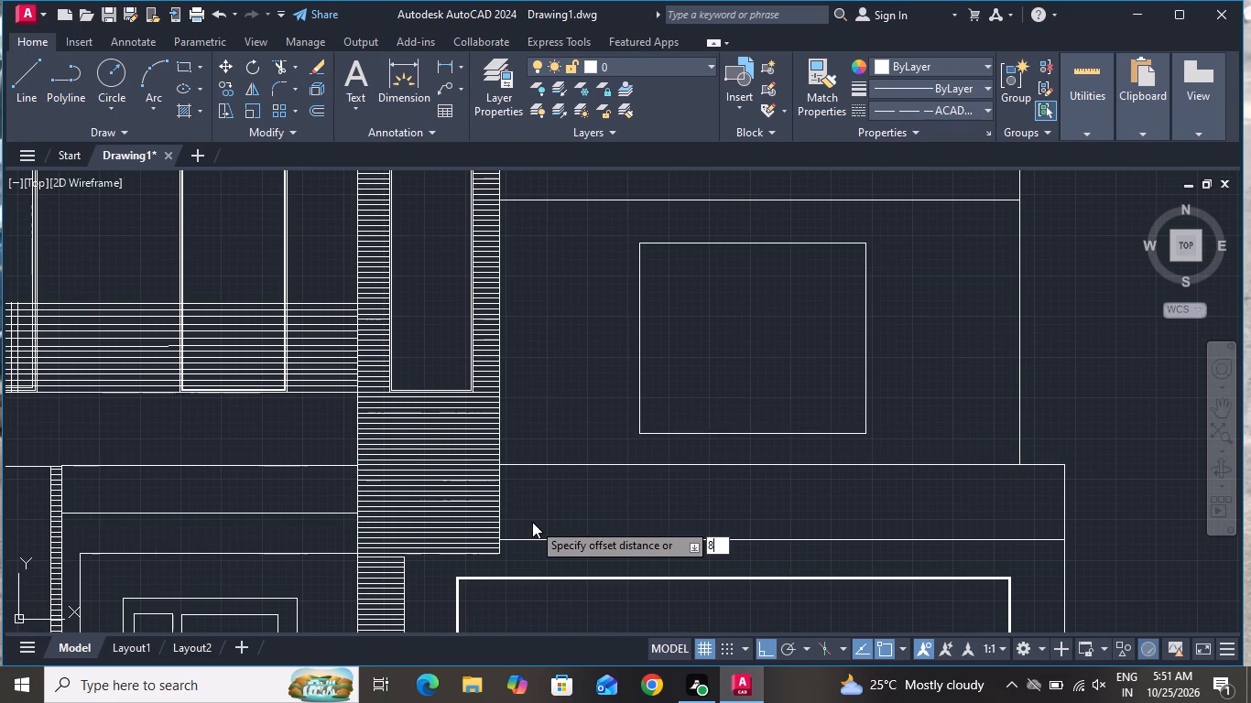
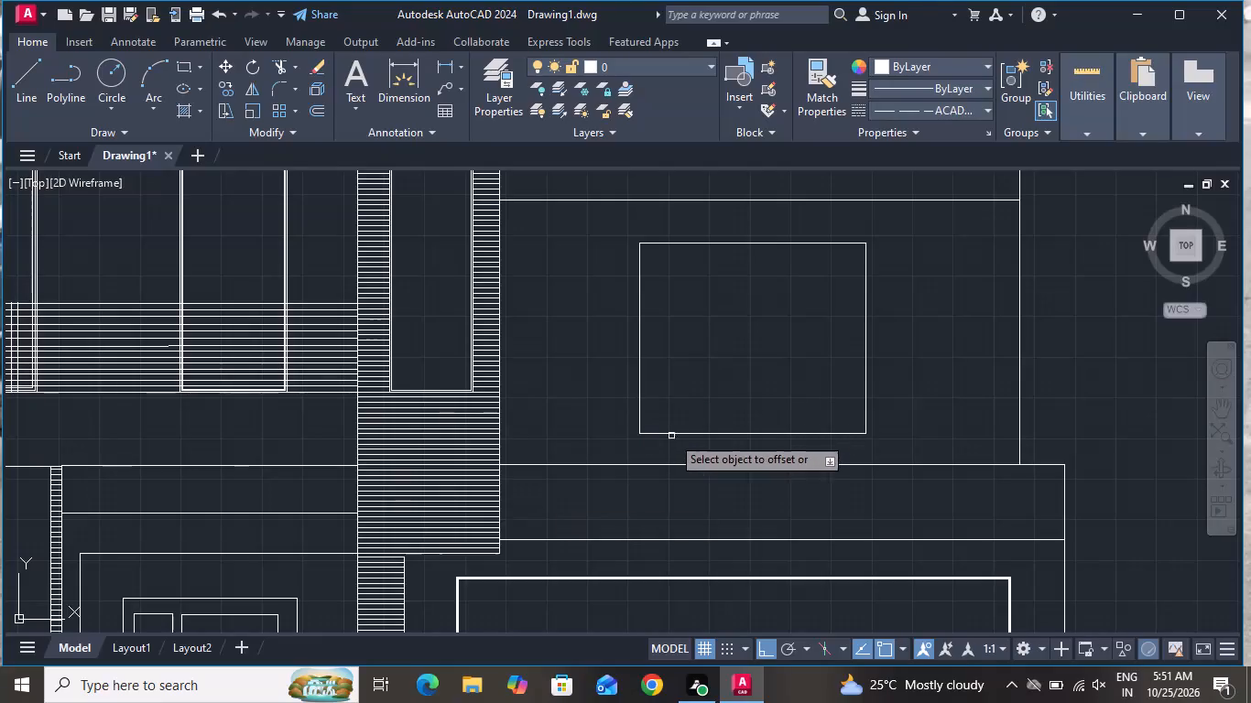
Offset the window rectangle above the garage inward to form its inner frame outline.
left_click(673, 432)
left_click(680, 393)
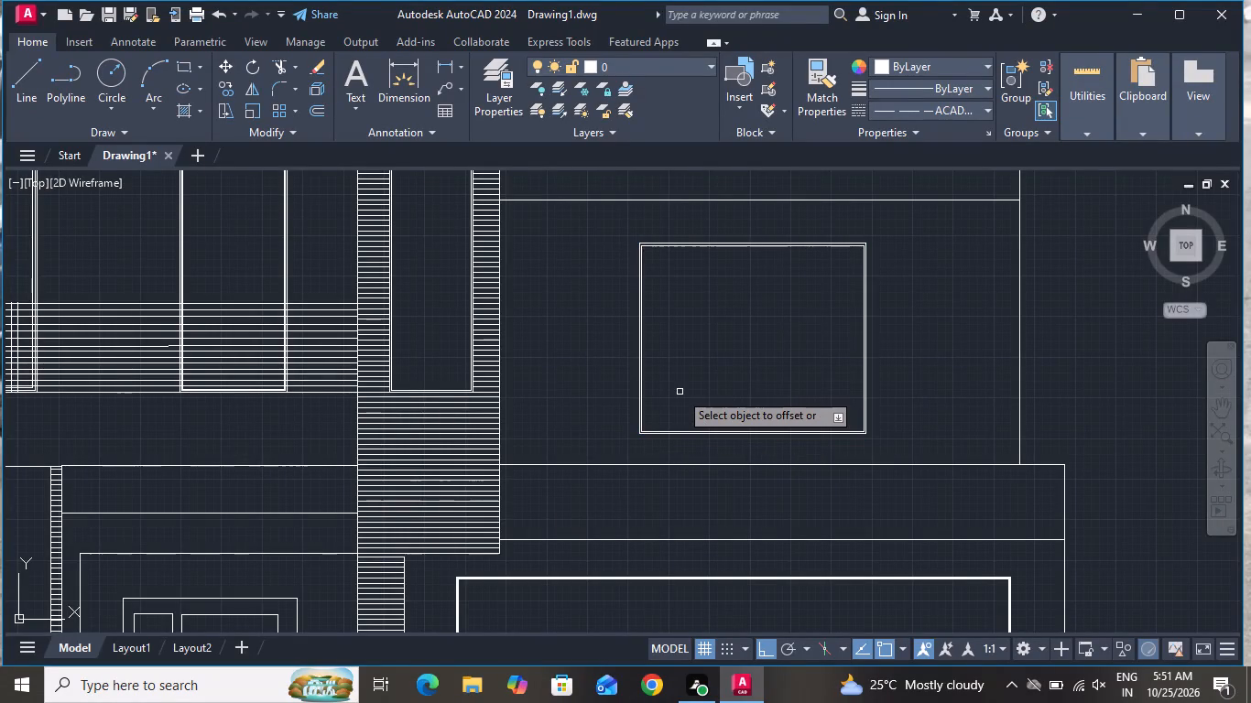
right_click(680, 392)
left_click(737, 419)
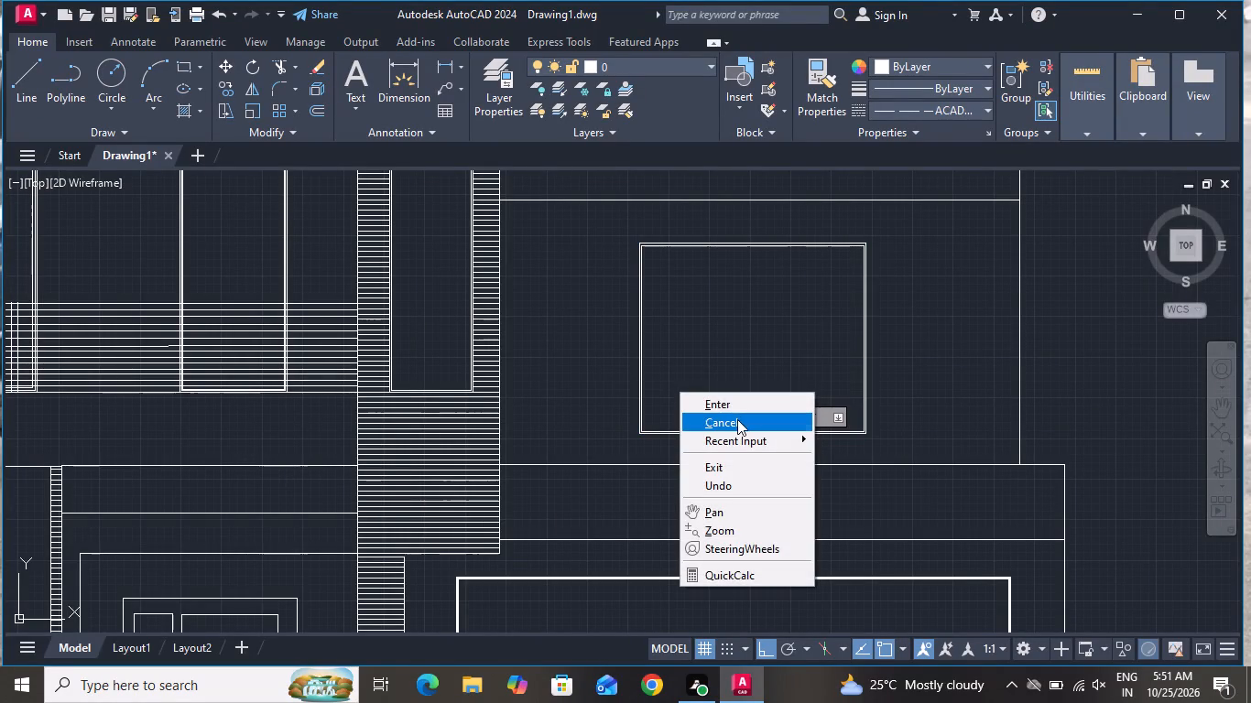
Draw a vertical centre line about 7,150 long in the window above the garage, from the inner frame's top midpoint to its bottom.
left_click(17, 77)
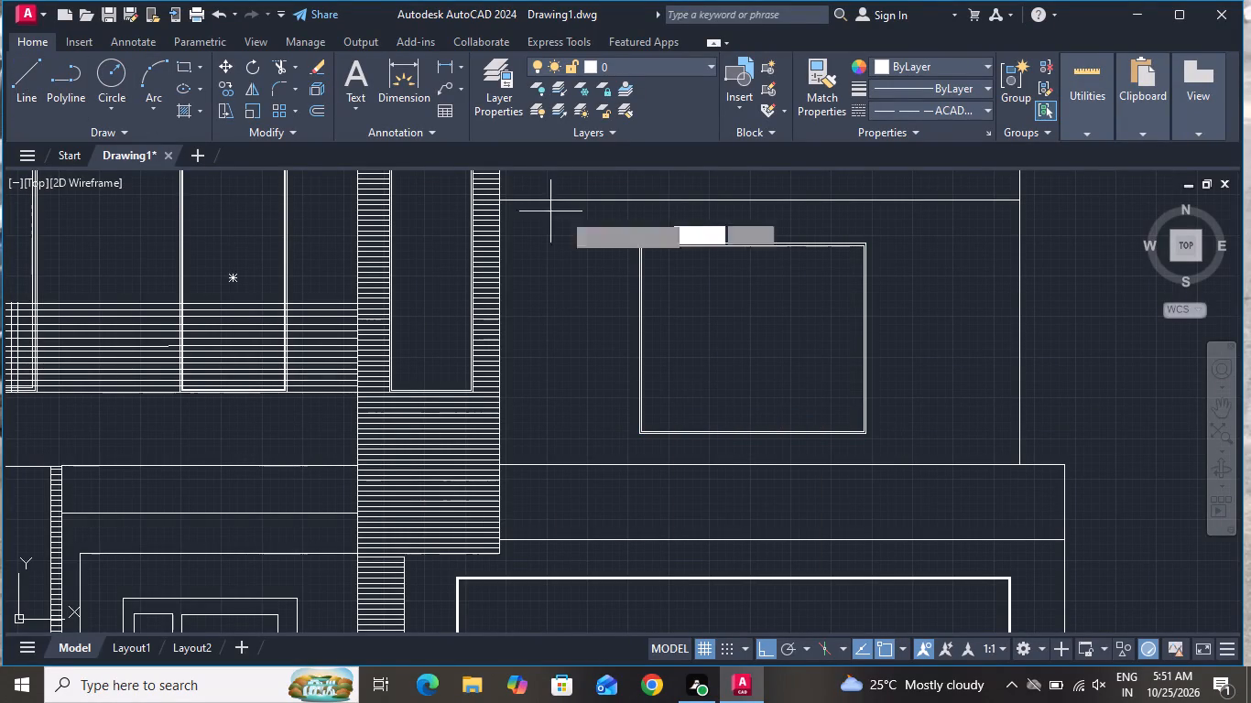
scroll(759, 245, "up", 2)
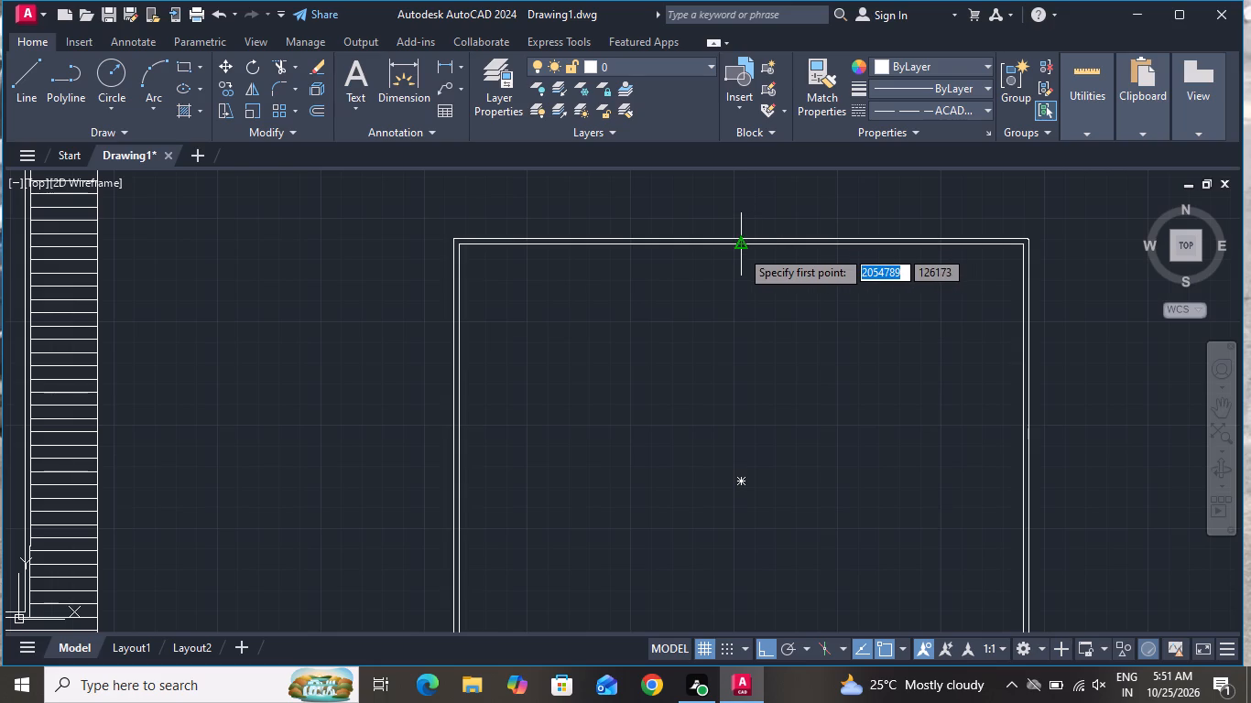
left_click(740, 249)
scroll(771, 447, "down", 2)
scroll(767, 493, "up", 3)
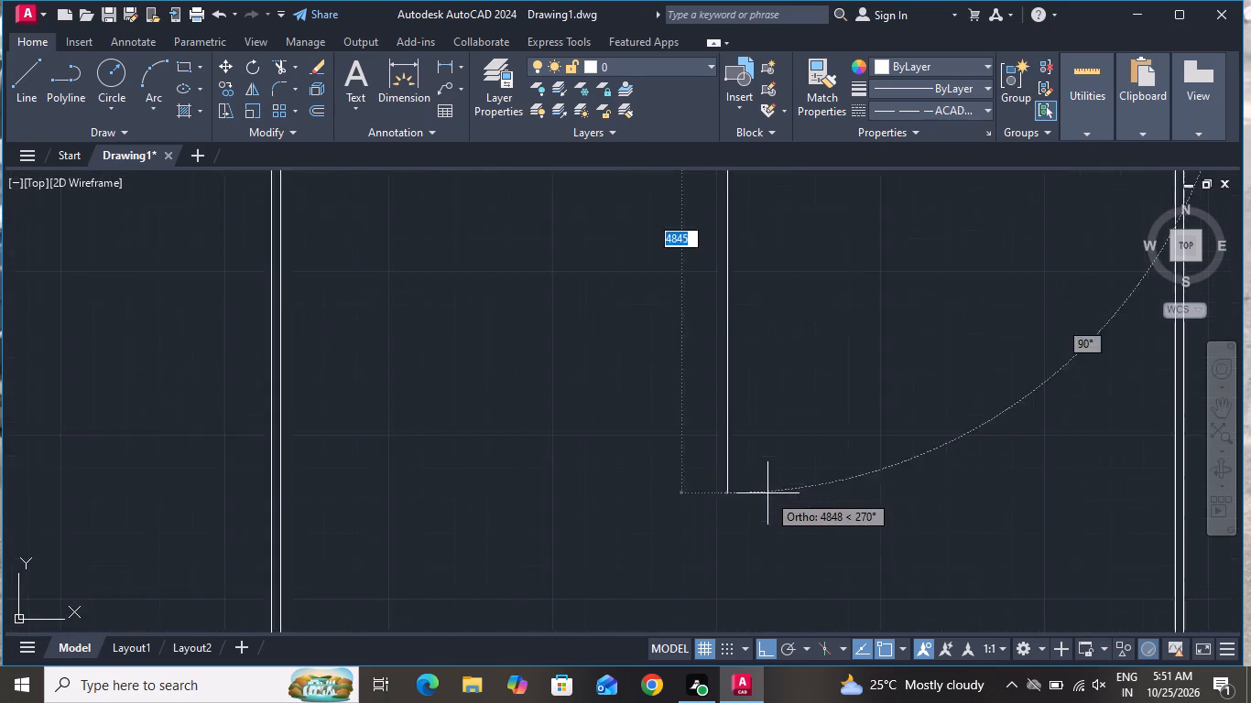
scroll(767, 493, "up", 1)
scroll(767, 493, "down", 5)
scroll(767, 567, "up", 6)
scroll(734, 451, "down", 3)
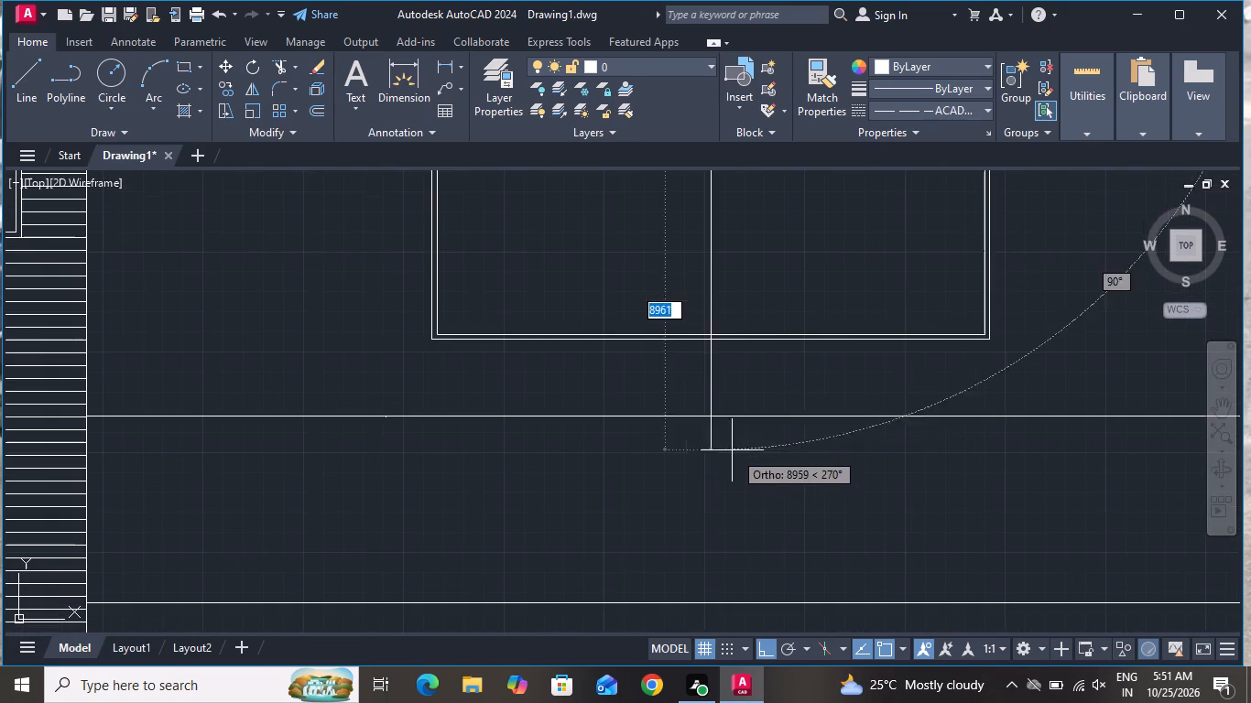
scroll(715, 332, "up", 3)
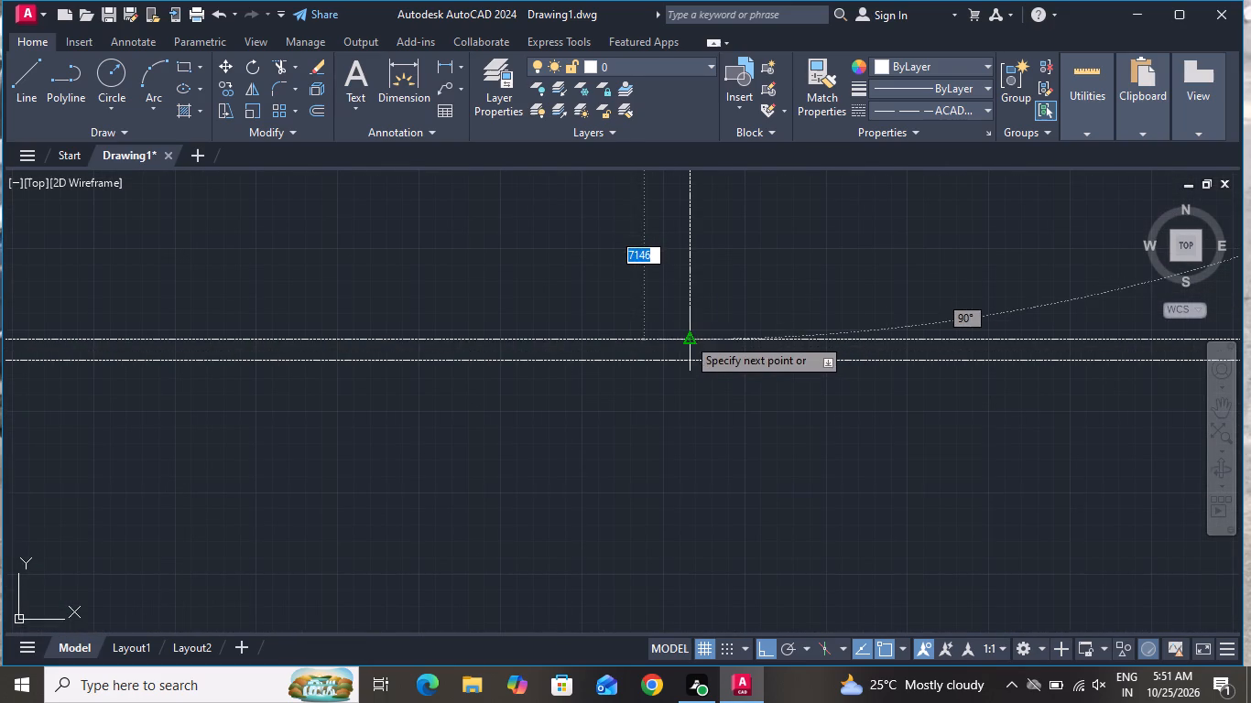
left_click(687, 337)
right_click(687, 337)
left_click(716, 363)
scroll(702, 432, "down", 5)
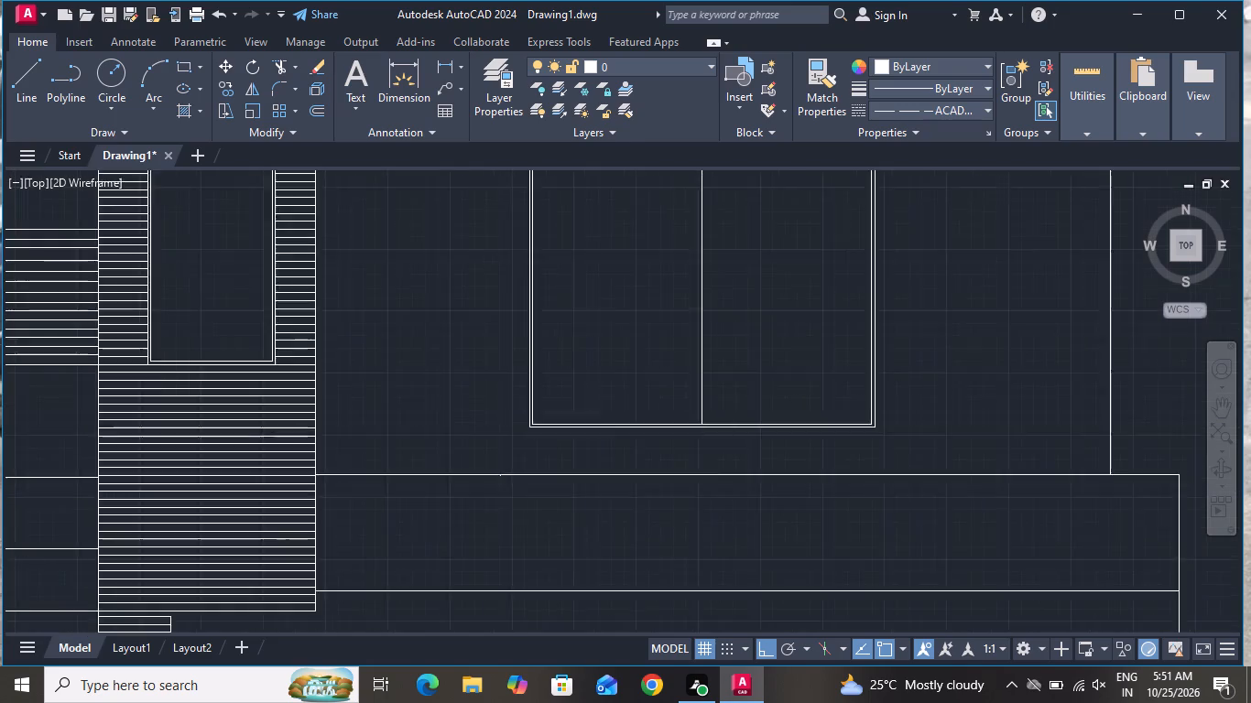
scroll(706, 447, "down", 1)
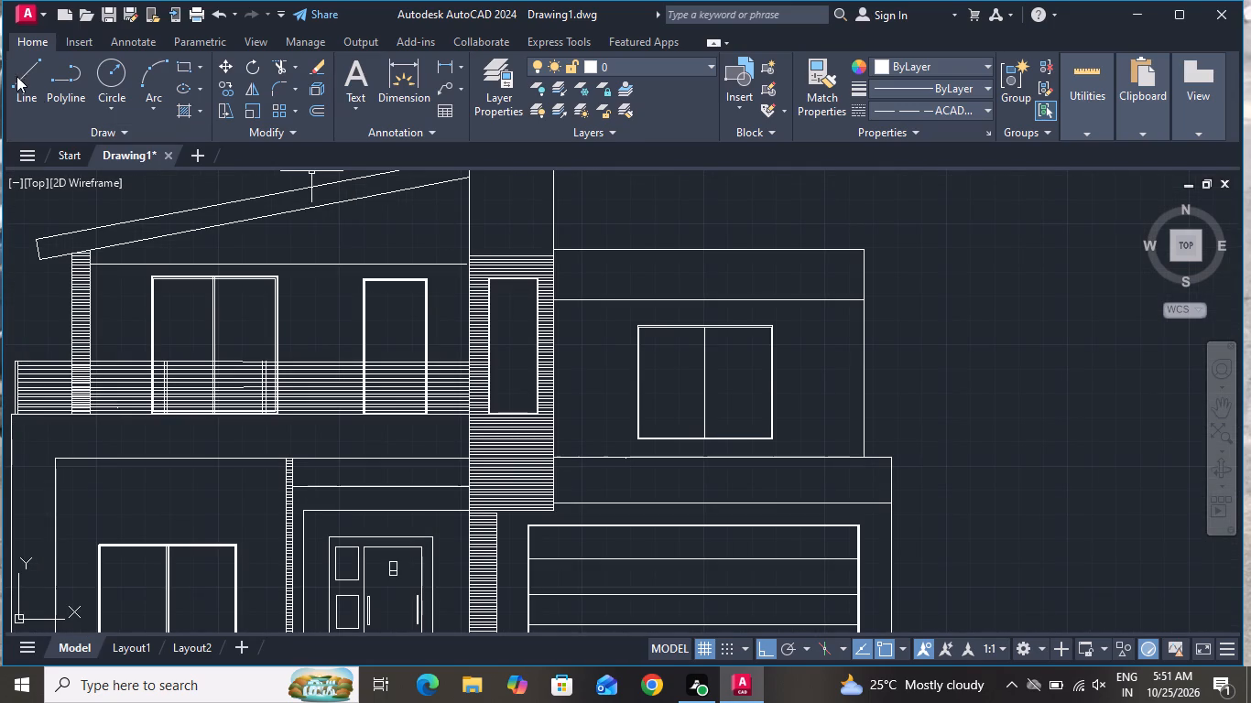
Draw a horizontal line across the lower part of the window above the garage, from the inner frame's left edge to the right frame.
left_click(16, 75)
scroll(771, 404, "up", 2)
scroll(525, 415, "up", 2)
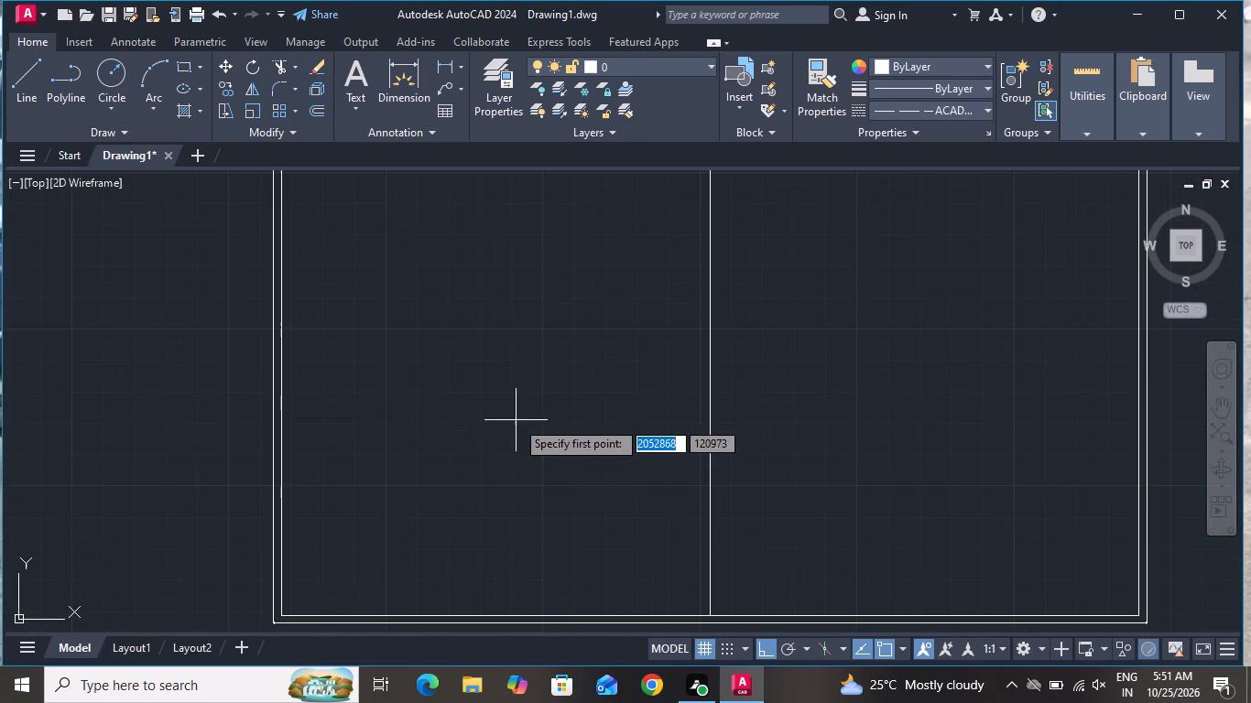
left_click(280, 396)
scroll(697, 382, "down", 3)
scroll(829, 384, "up", 3)
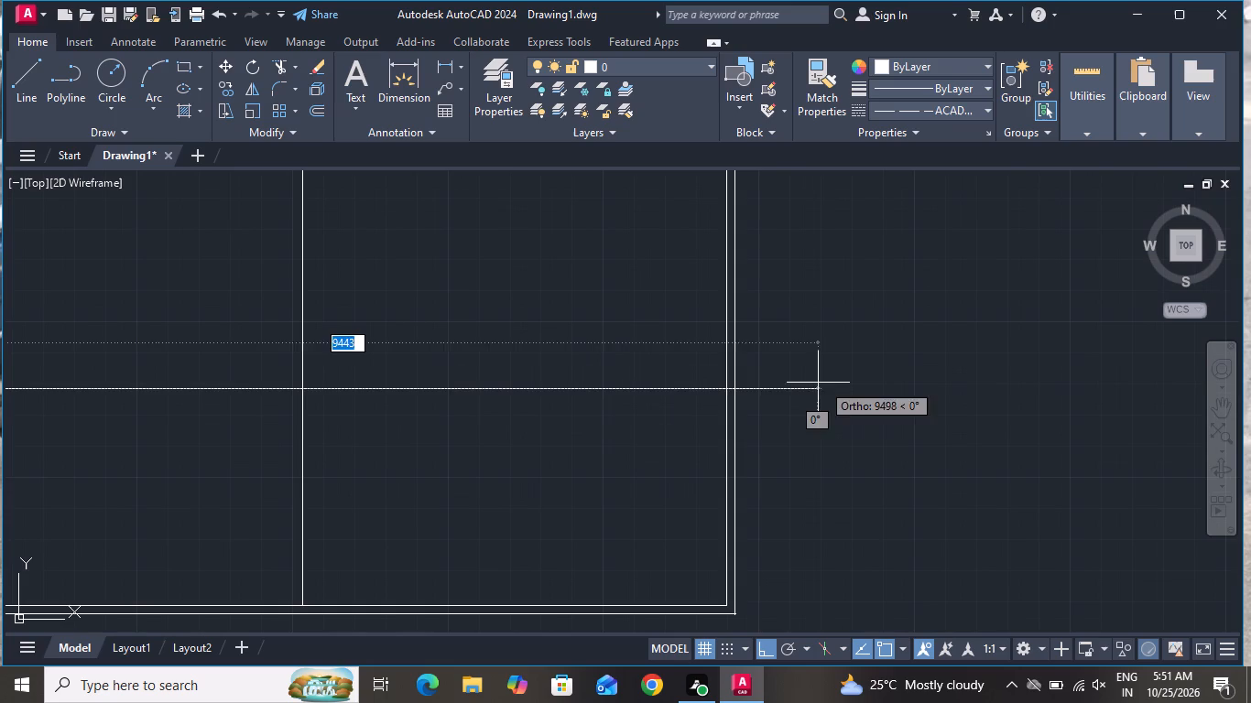
left_click(733, 387)
right_click(733, 390)
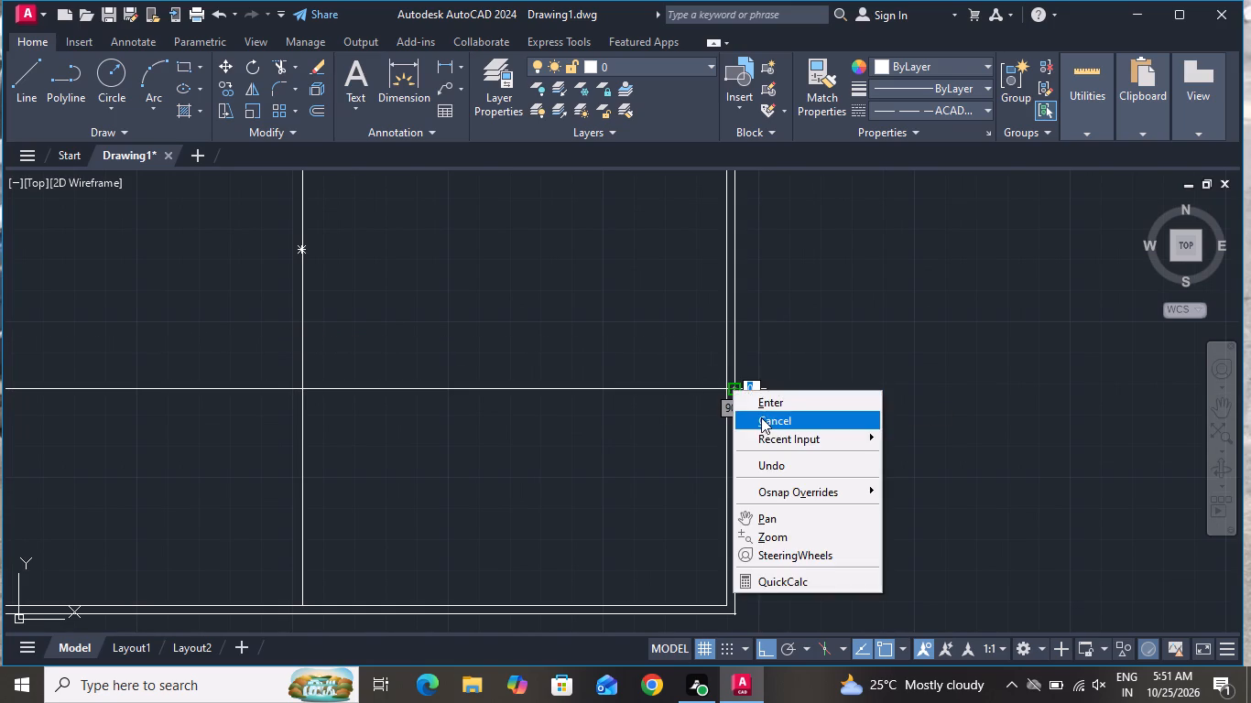
left_click(761, 425)
scroll(854, 433, "down", 5)
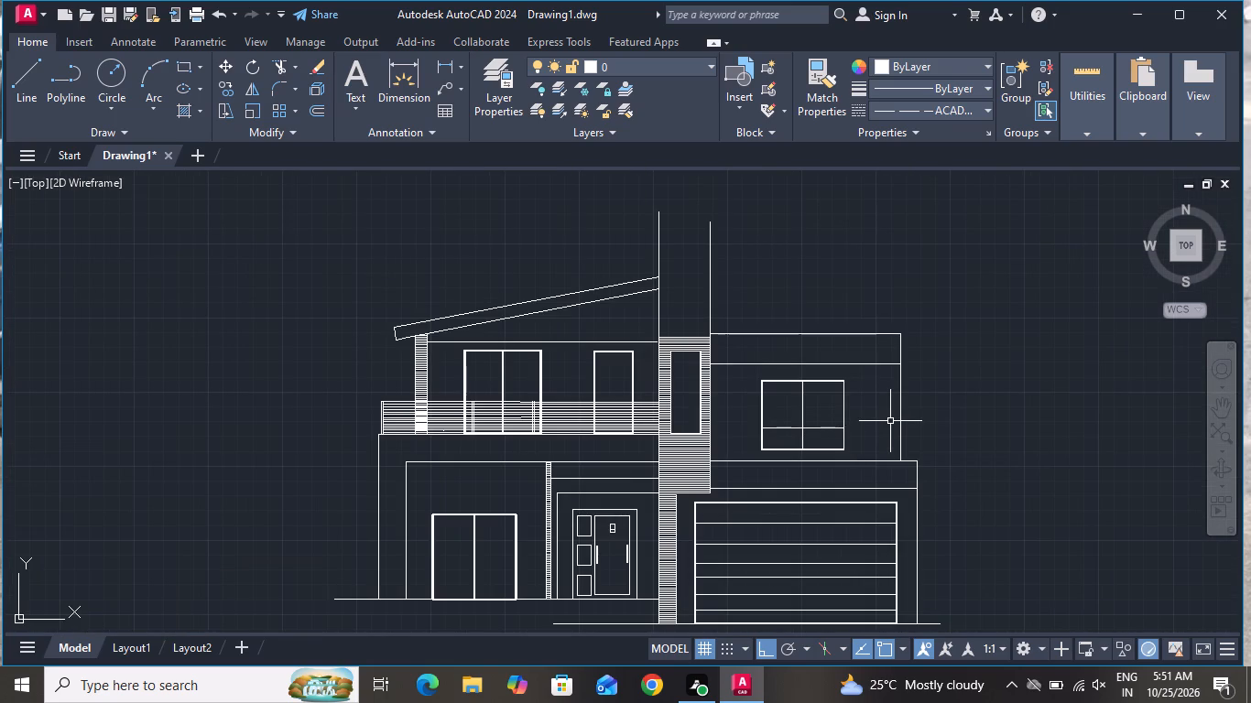
Offset the window's horizontal divider 80 upward and its vertical centre line 80 to the right to give them thickness.
type("o 80")
key("space")
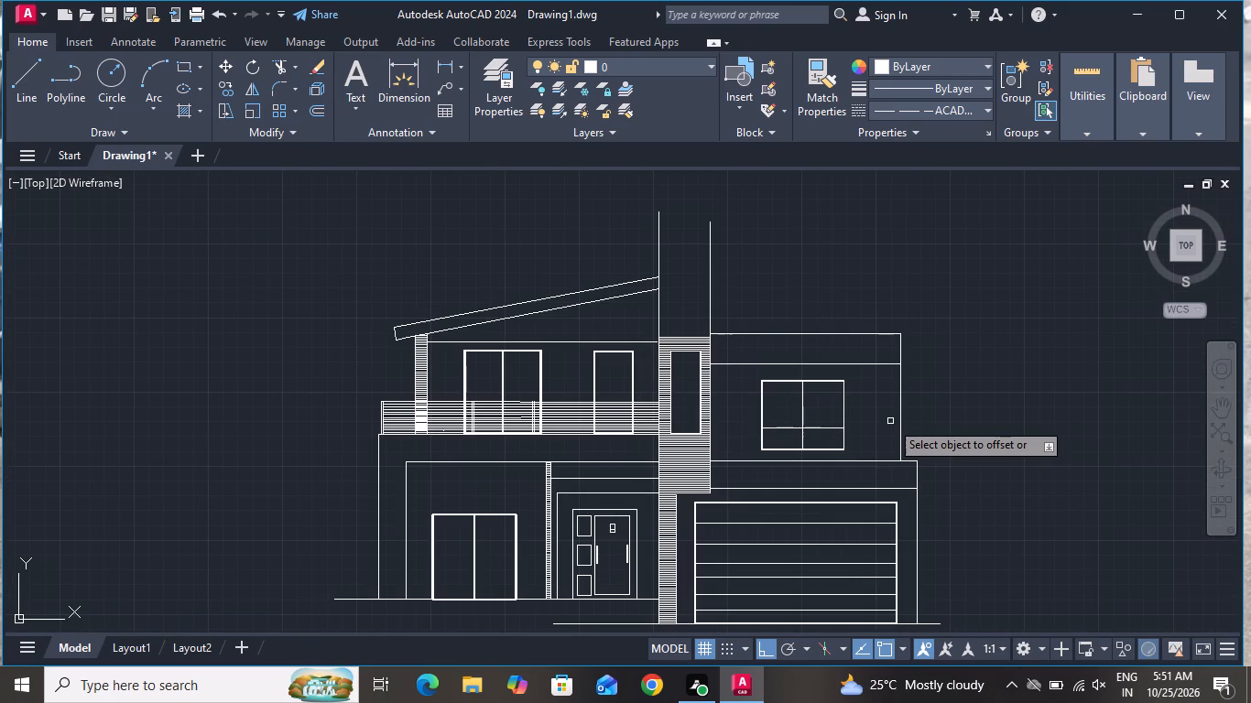
scroll(795, 419, "up", 3)
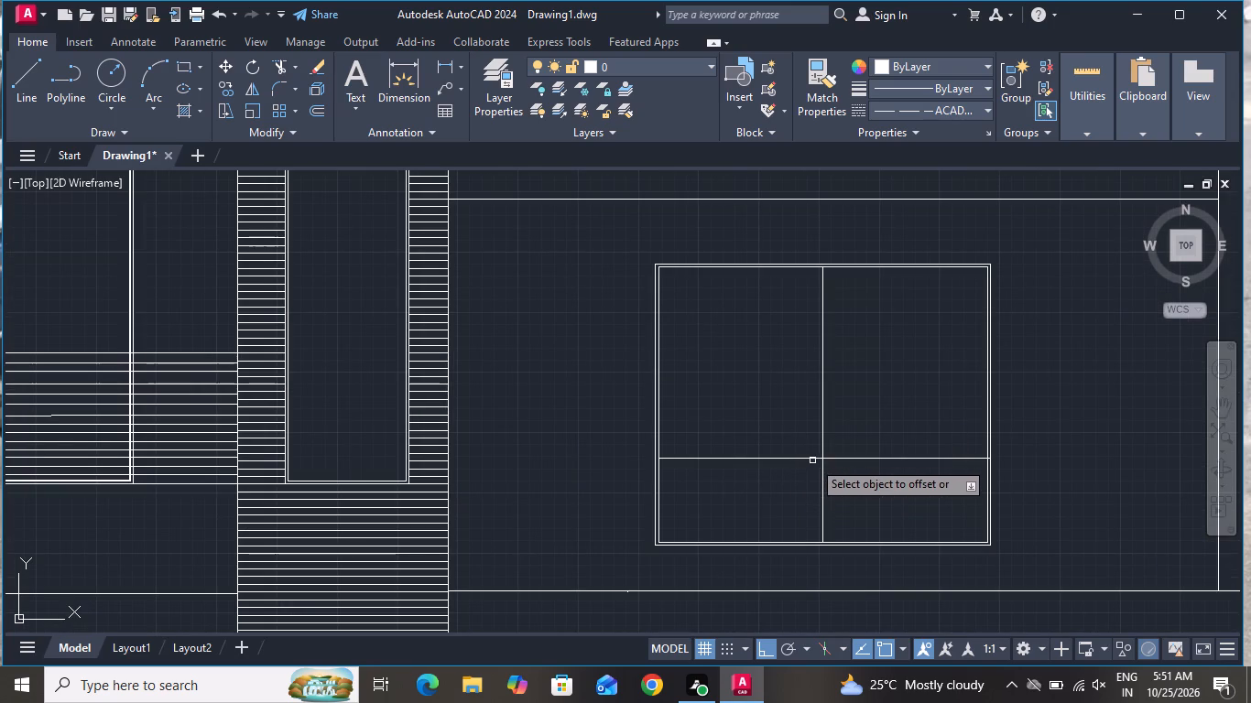
left_click(812, 458)
left_click(809, 442)
left_click(824, 430)
left_click(836, 427)
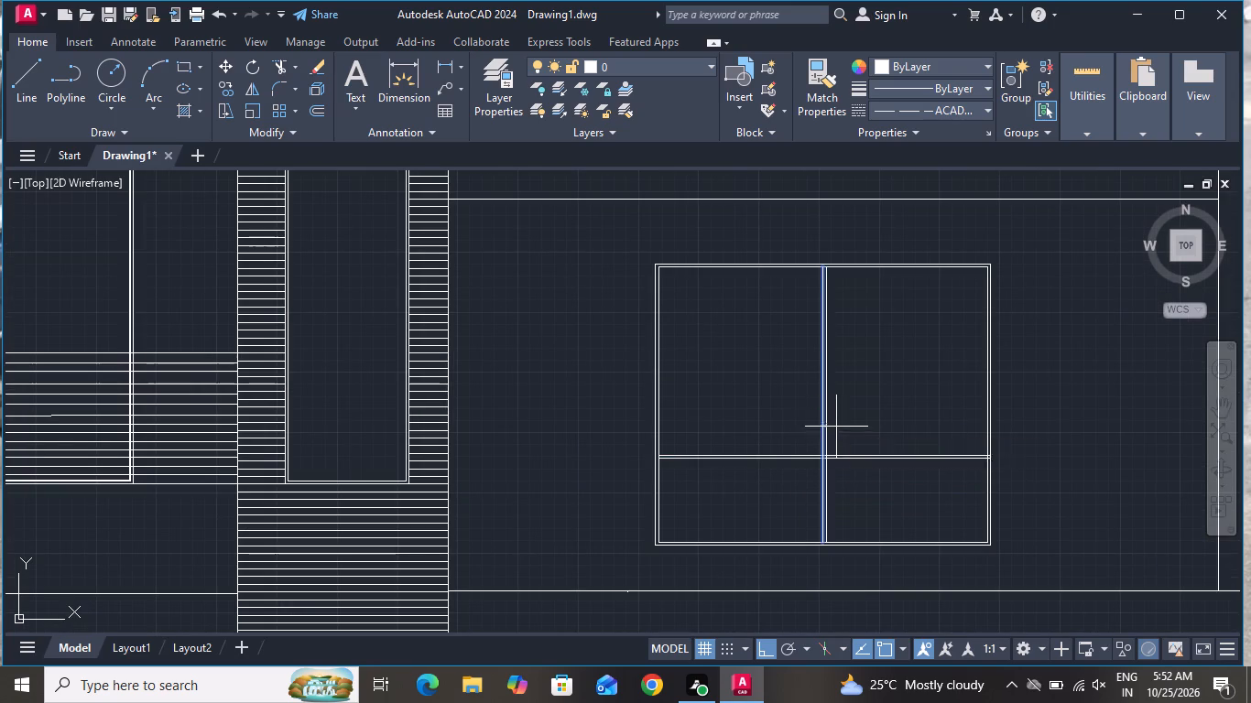
scroll(834, 408, "down", 1)
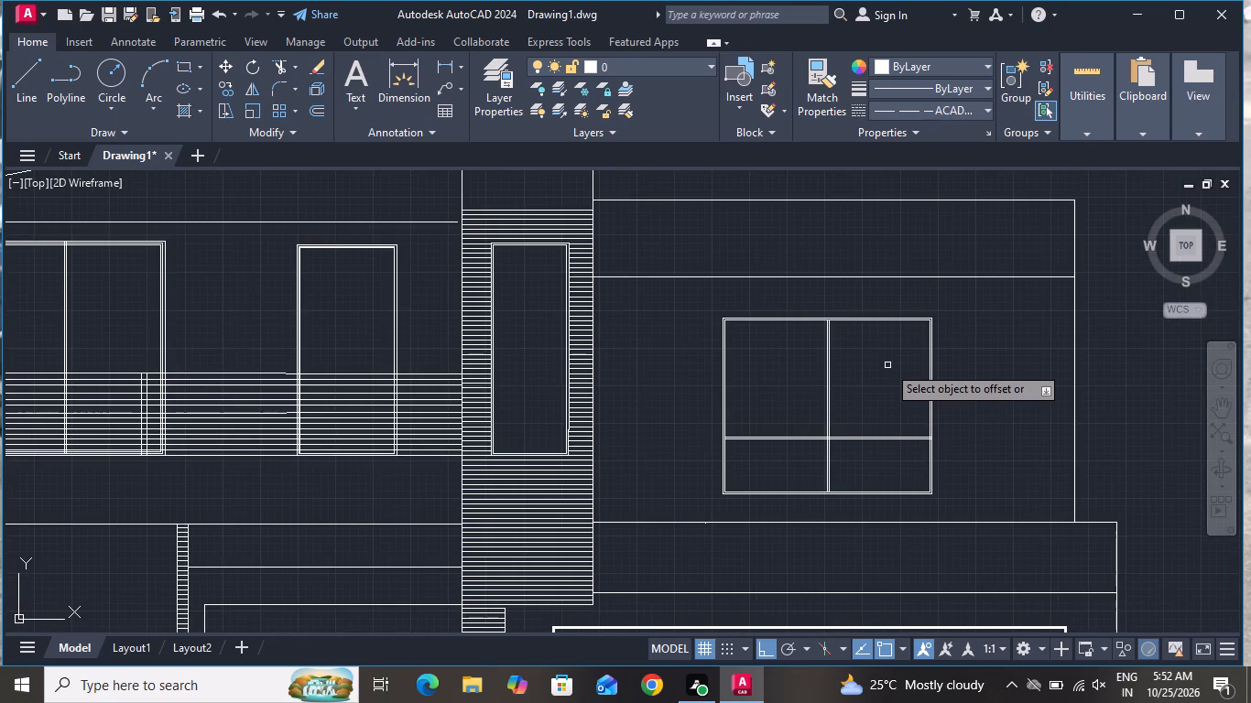
Offset the inner frame rectangle of the window above the garage 80 inward.
scroll(887, 365, "up", 4)
scroll(925, 330, "down", 3)
scroll(915, 292, "up", 3)
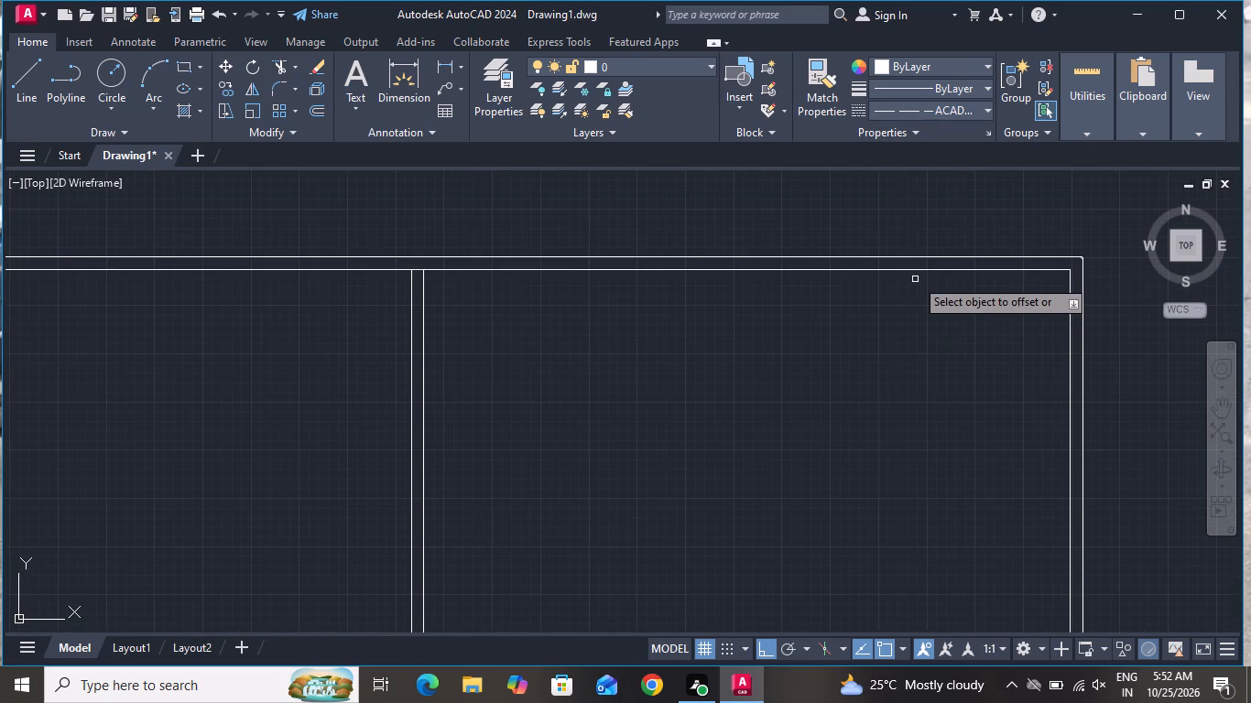
left_click(916, 267)
left_click(903, 308)
scroll(909, 392, "down", 3)
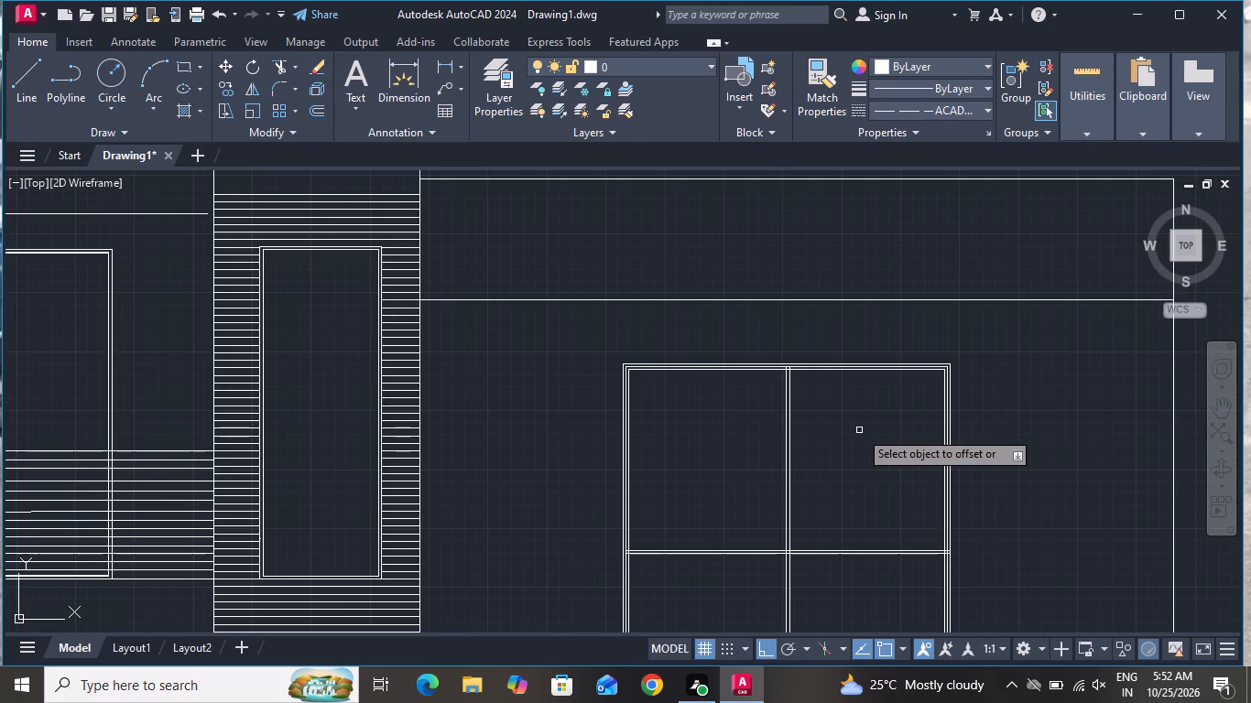
right_click(859, 430)
left_click(873, 452)
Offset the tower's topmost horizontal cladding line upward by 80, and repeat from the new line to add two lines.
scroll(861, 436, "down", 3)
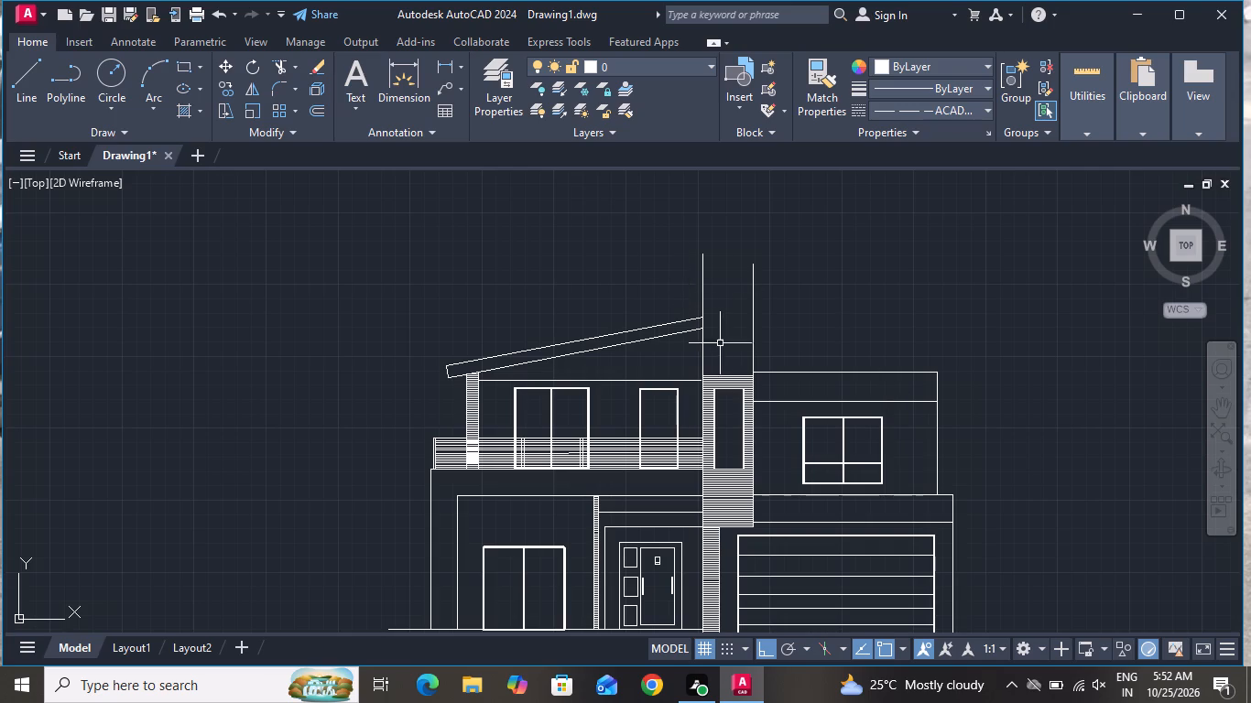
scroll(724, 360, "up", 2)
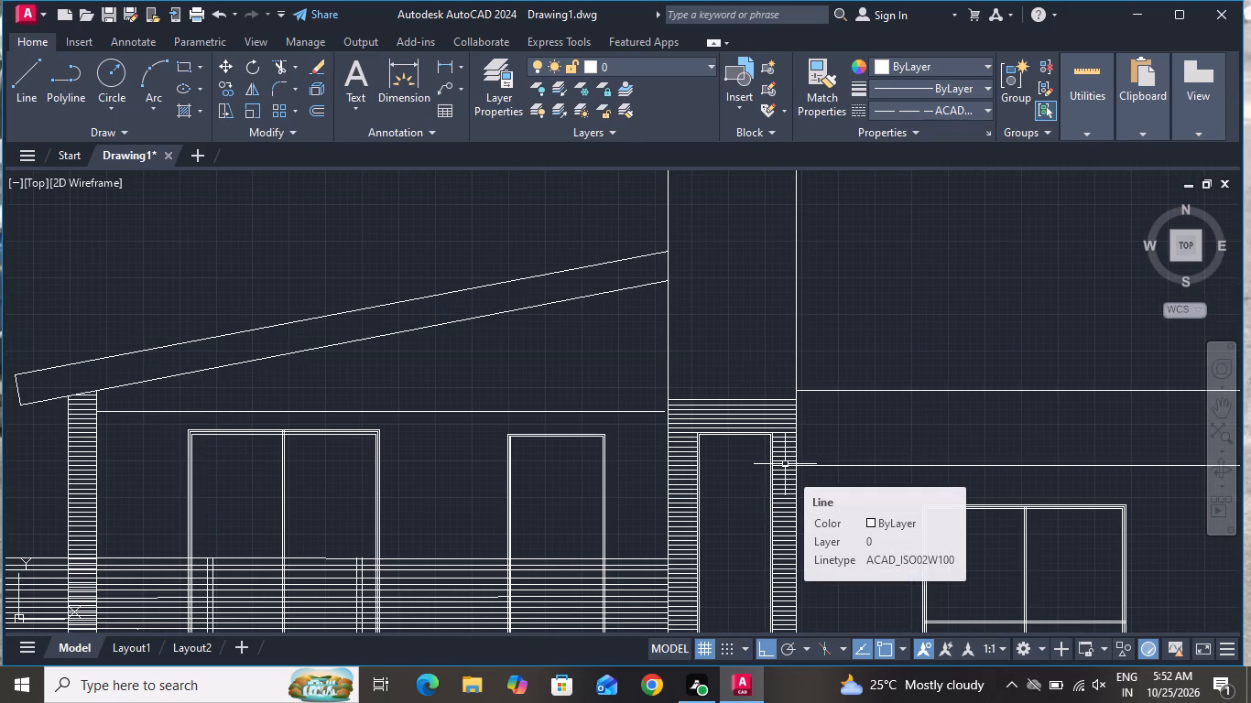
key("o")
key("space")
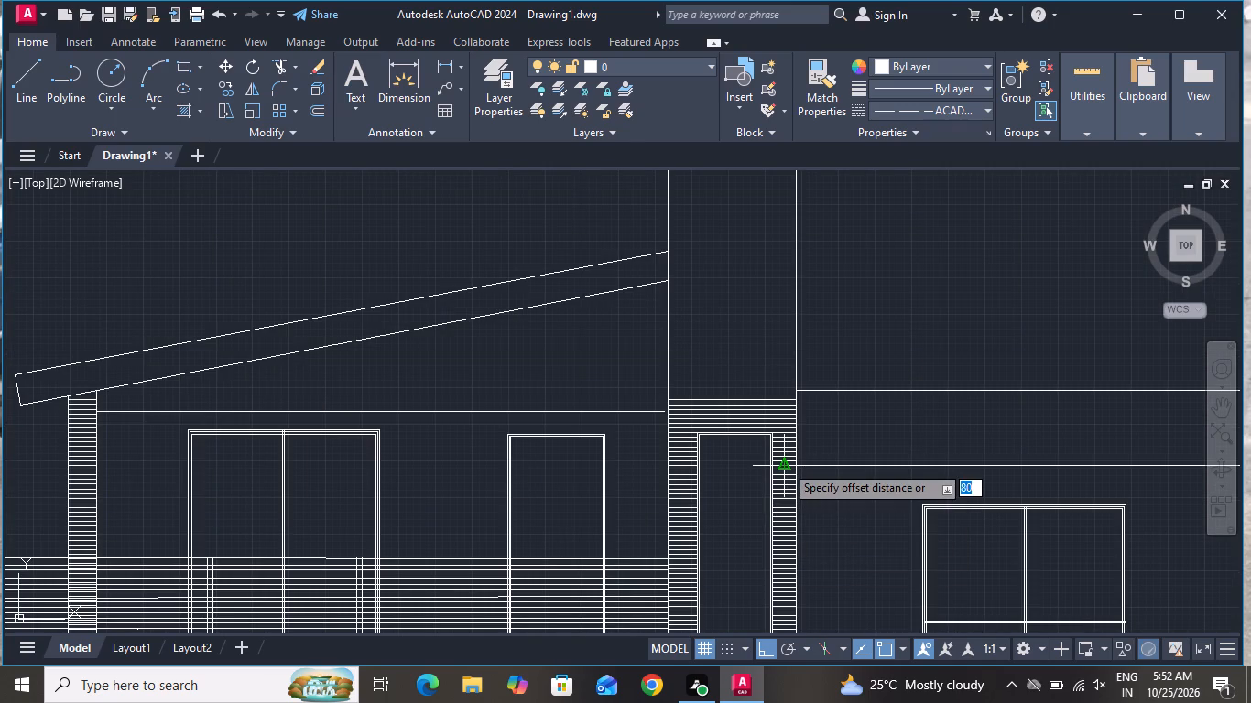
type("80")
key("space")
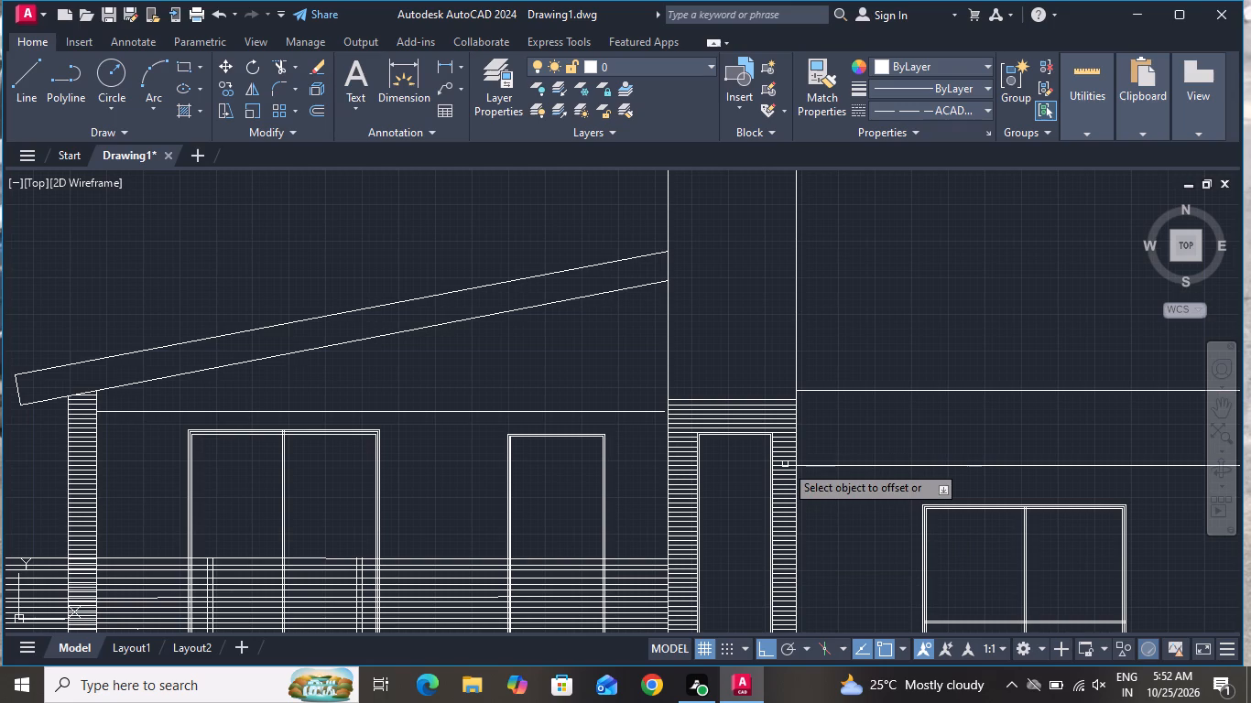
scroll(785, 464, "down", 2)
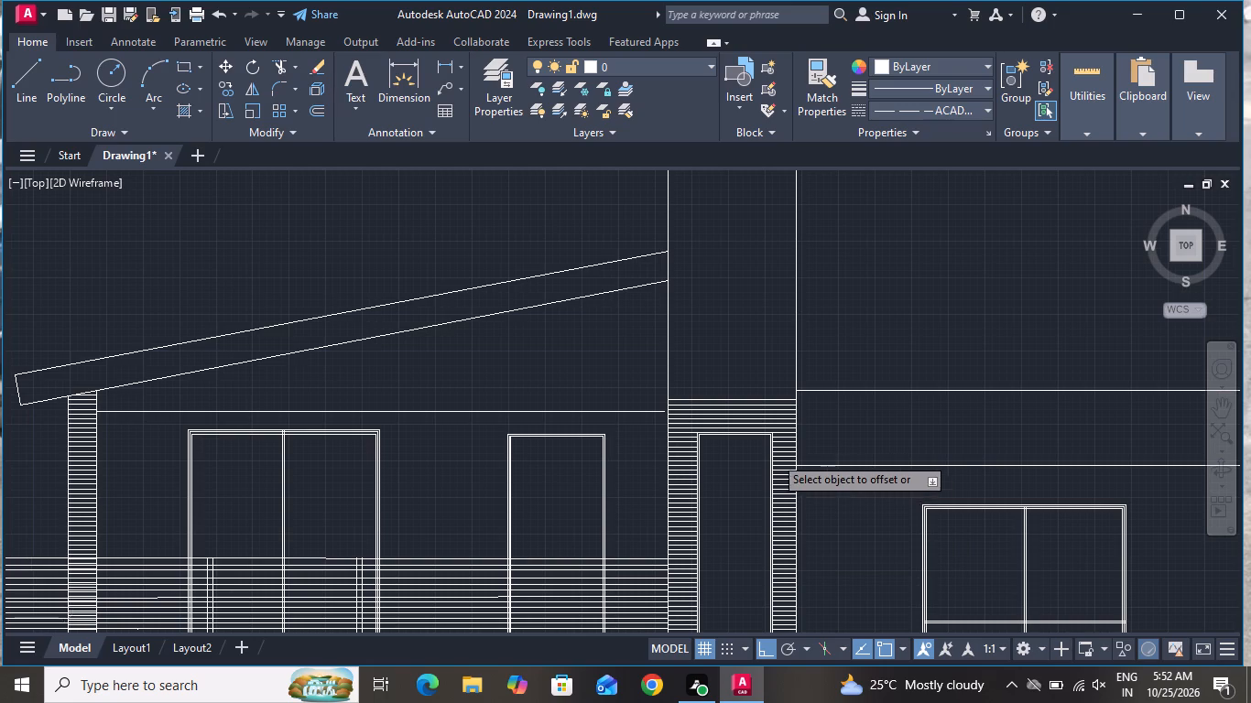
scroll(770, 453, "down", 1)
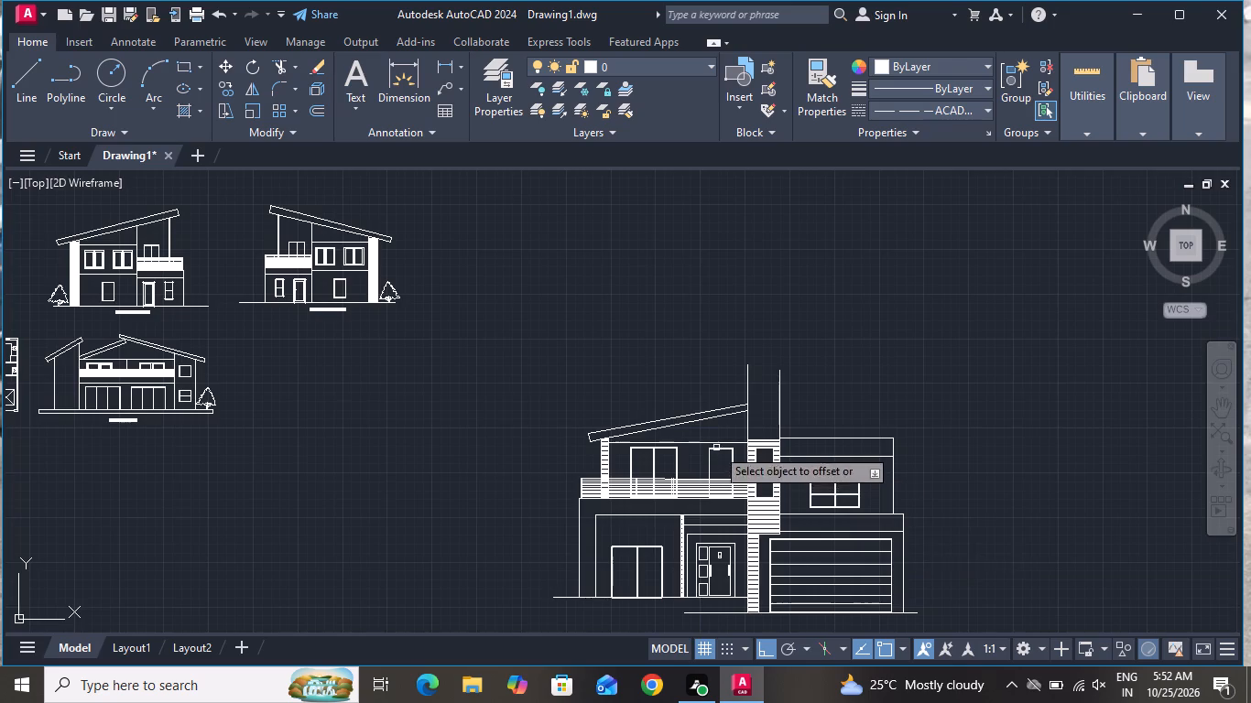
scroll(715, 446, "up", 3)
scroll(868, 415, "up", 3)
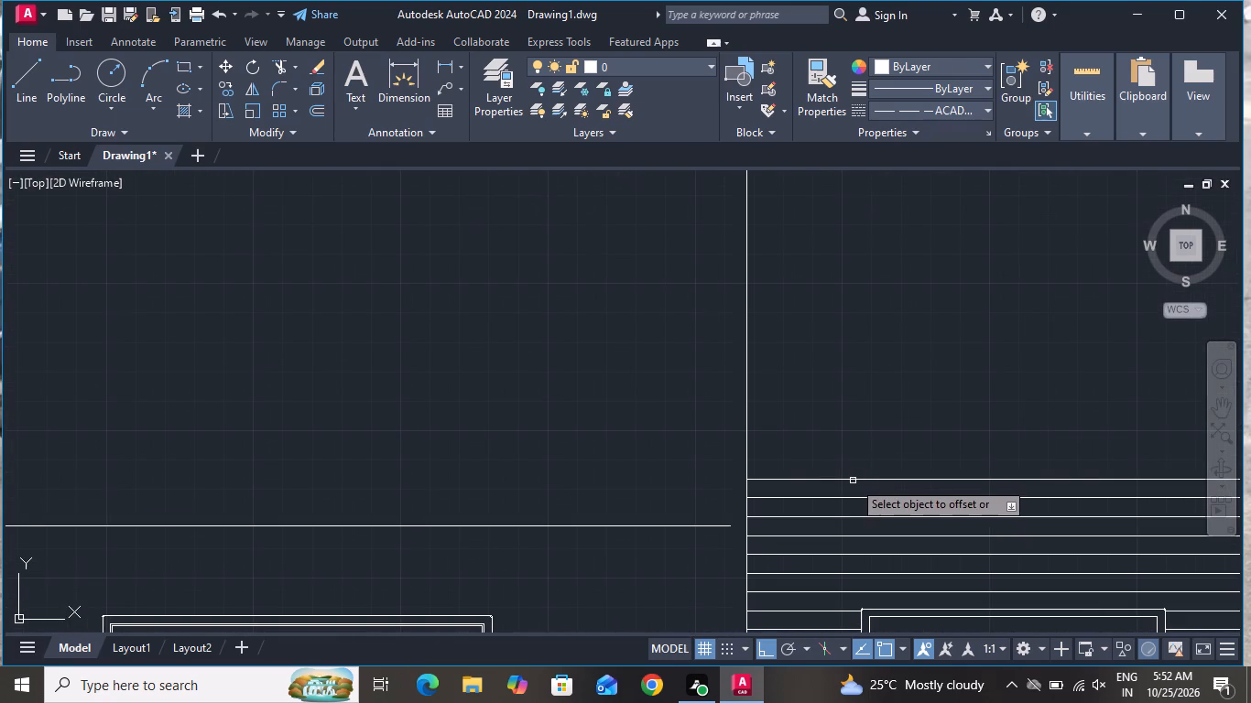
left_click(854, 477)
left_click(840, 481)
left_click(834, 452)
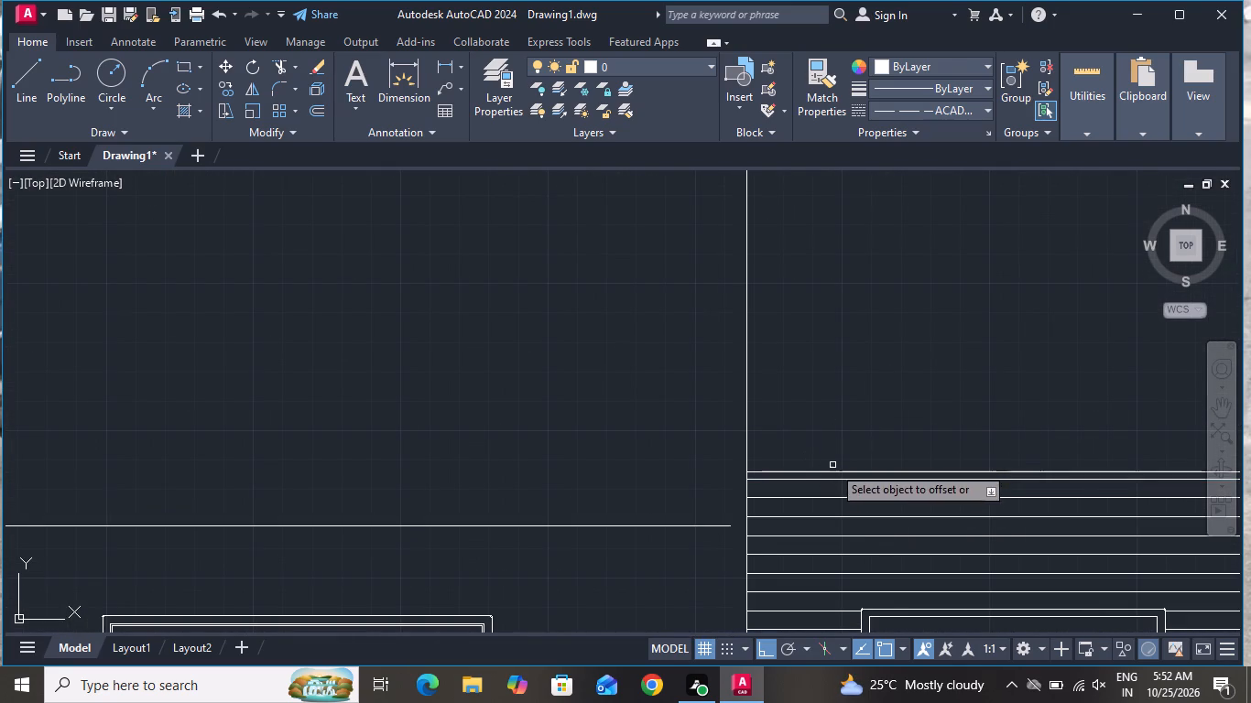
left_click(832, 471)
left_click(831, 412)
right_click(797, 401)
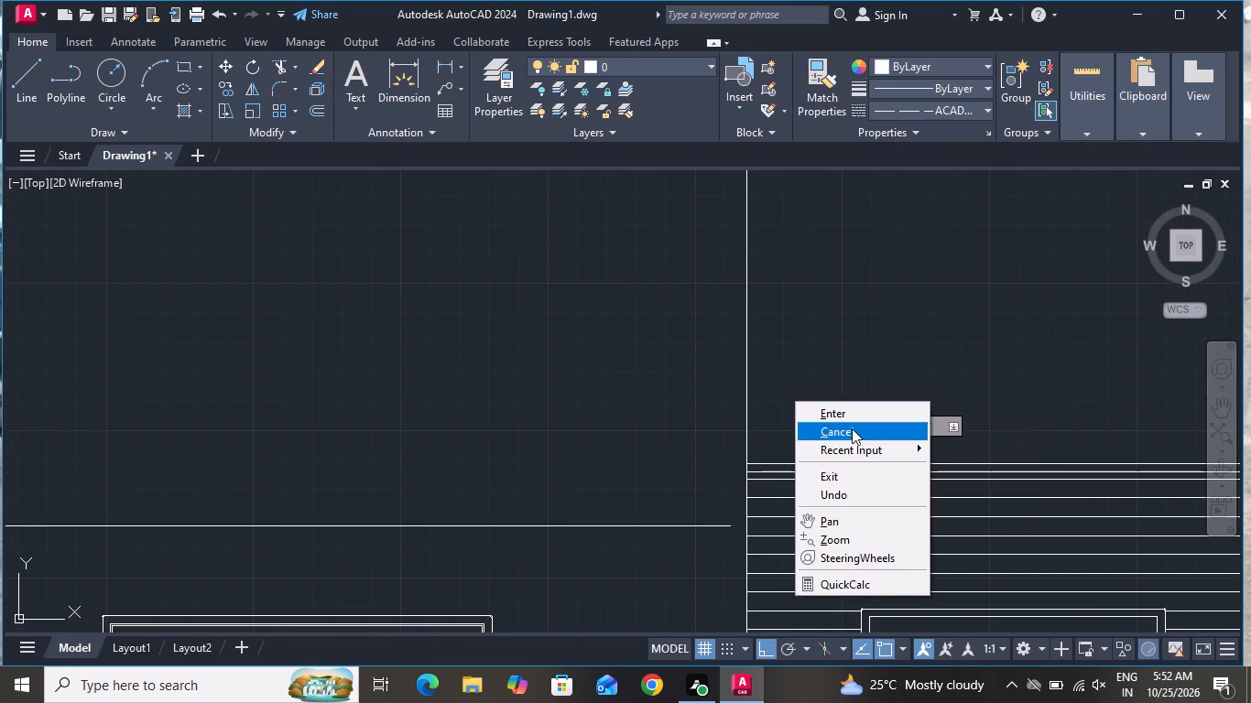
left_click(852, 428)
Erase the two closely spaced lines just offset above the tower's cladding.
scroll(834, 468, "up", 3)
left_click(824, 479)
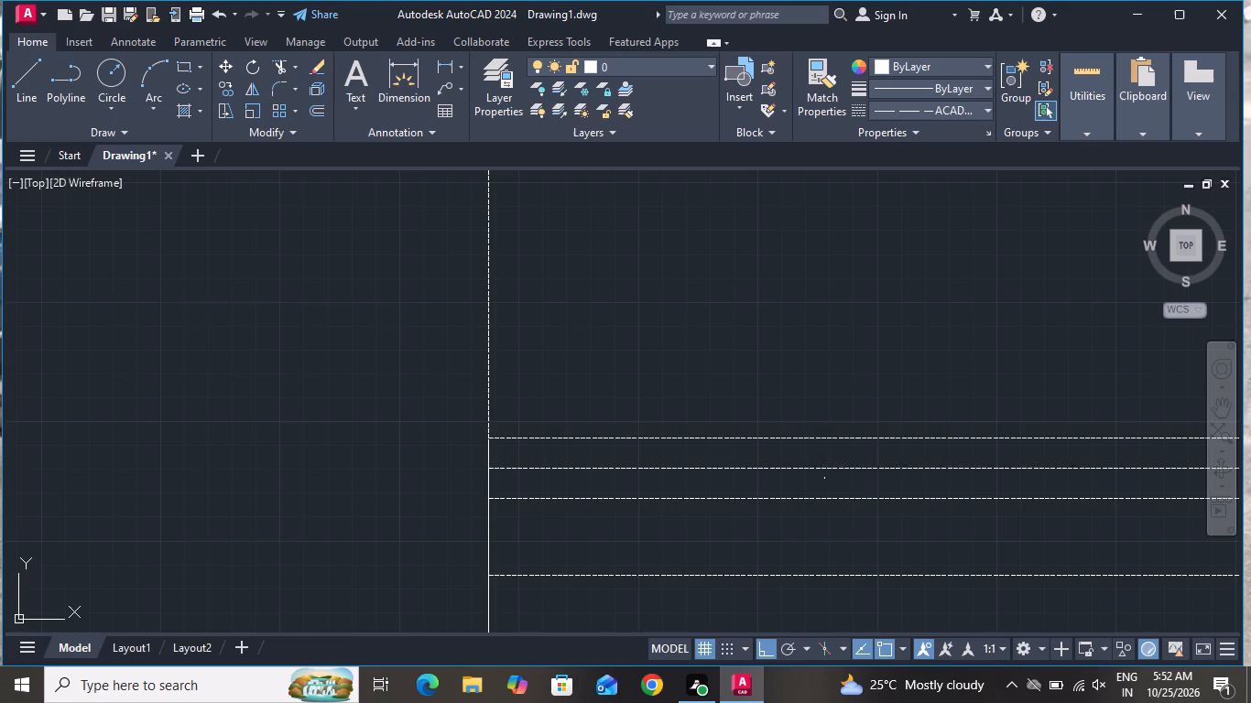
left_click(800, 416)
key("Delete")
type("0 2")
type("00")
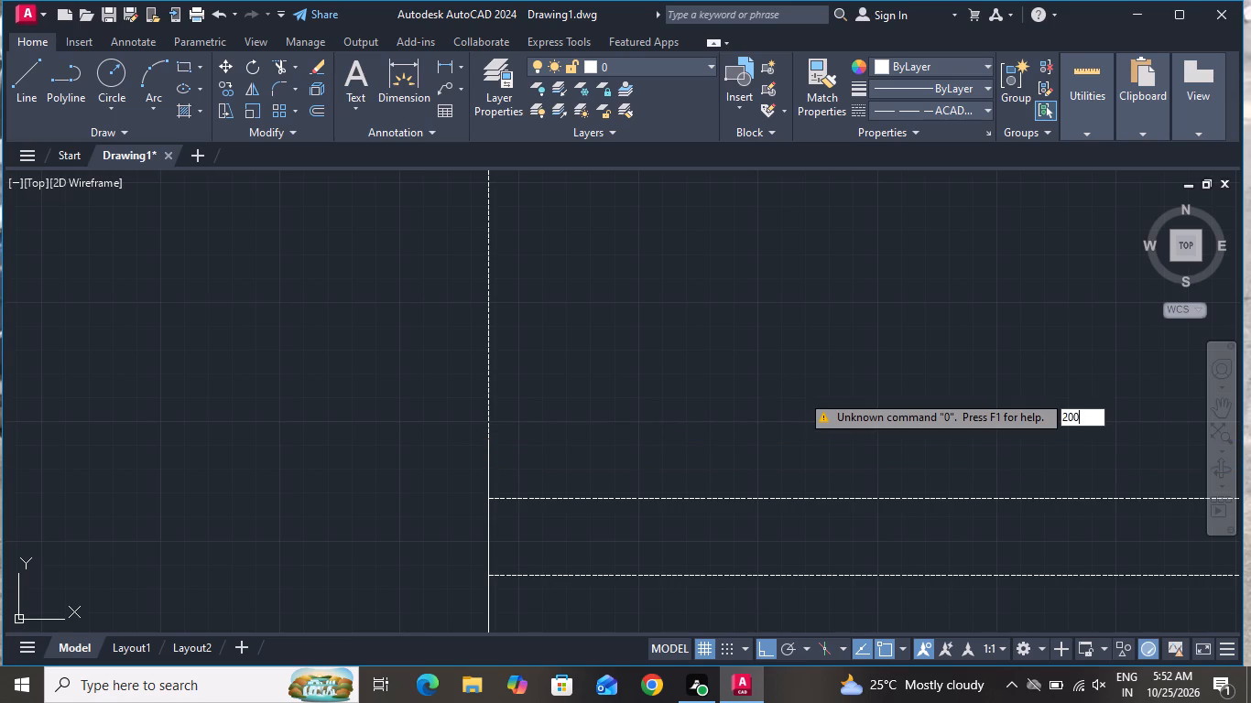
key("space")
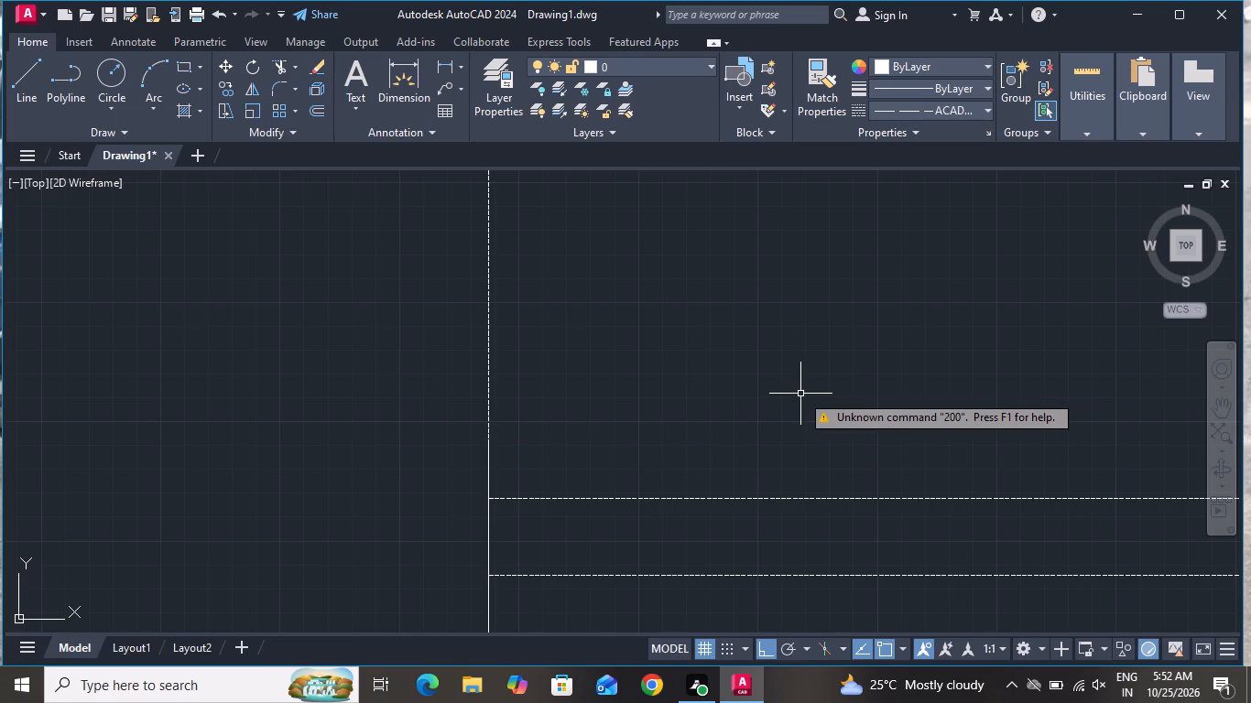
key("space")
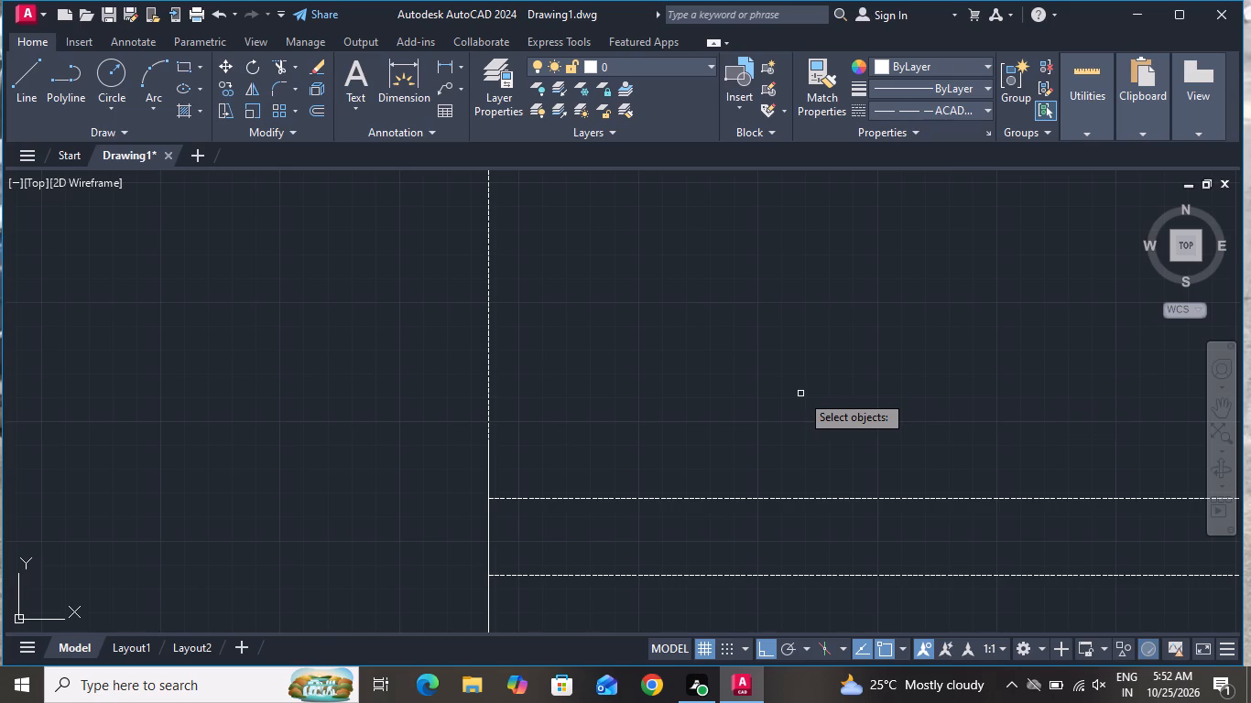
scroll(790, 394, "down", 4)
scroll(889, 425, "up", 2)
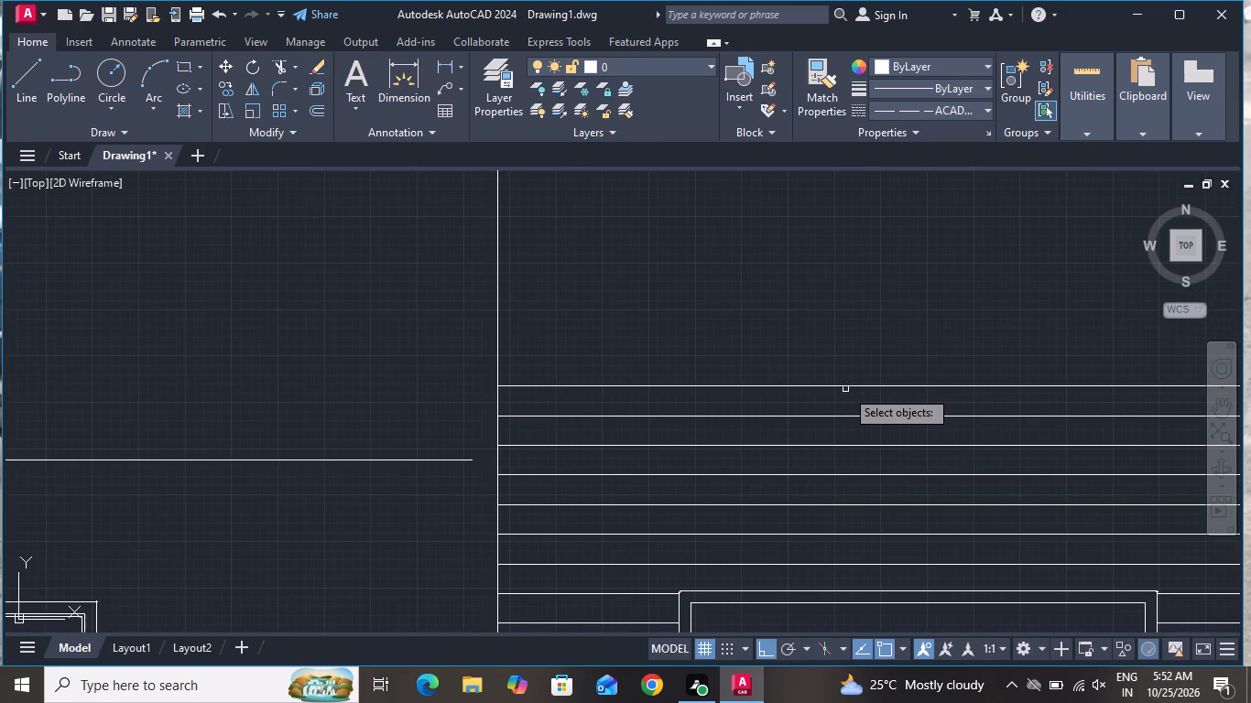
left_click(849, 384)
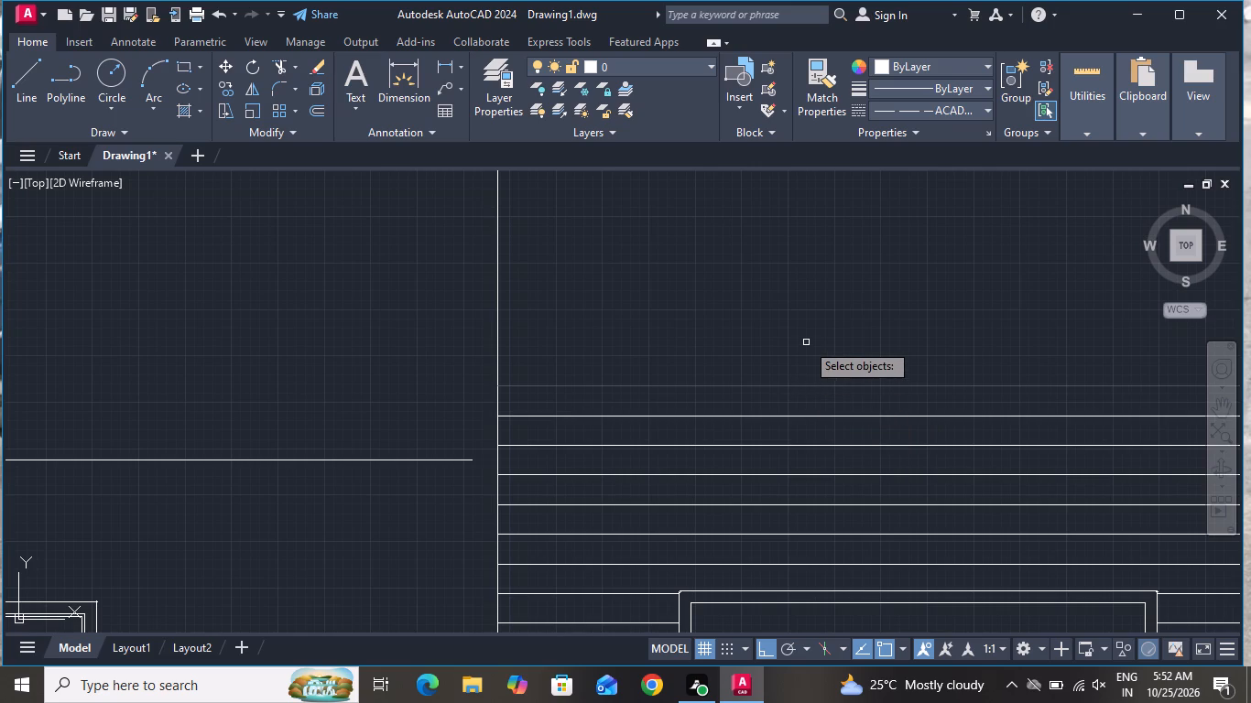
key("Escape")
Offset the tower's topmost horizontal cladding line upward by 200, repeating from each new line to add three lines.
type("o 200")
key("space")
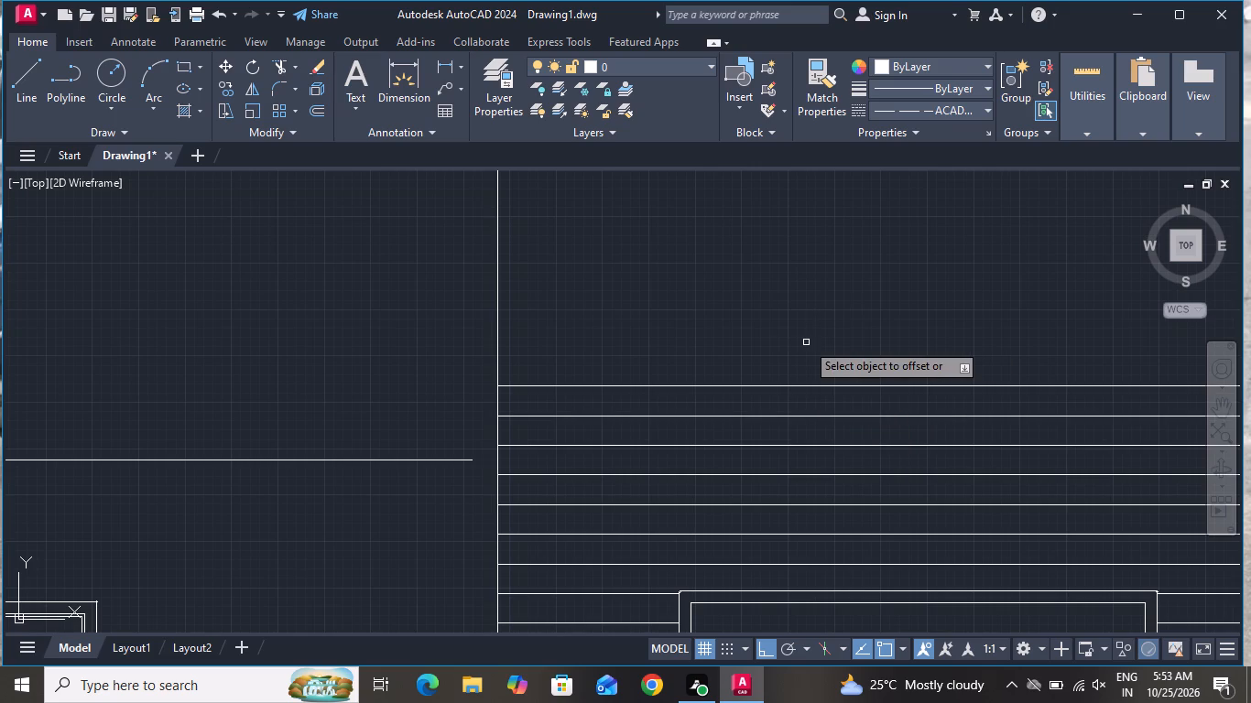
left_click(776, 386)
left_click(771, 327)
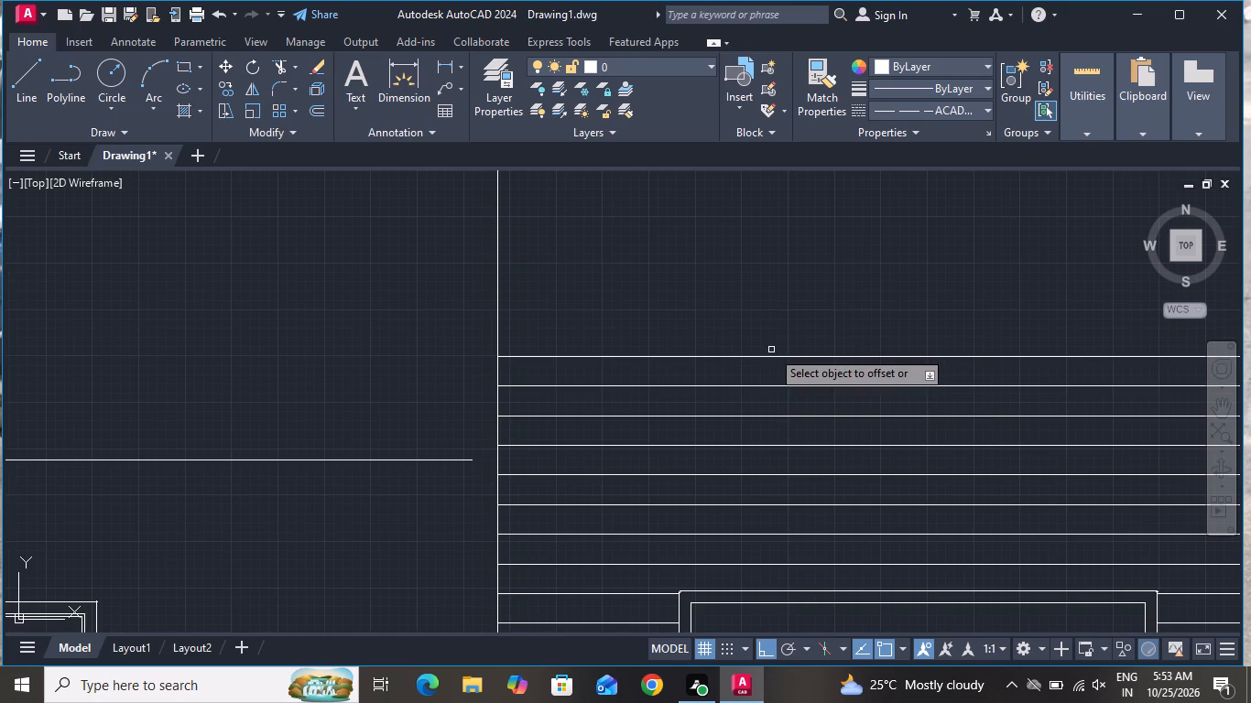
left_click(771, 355)
left_click(775, 318)
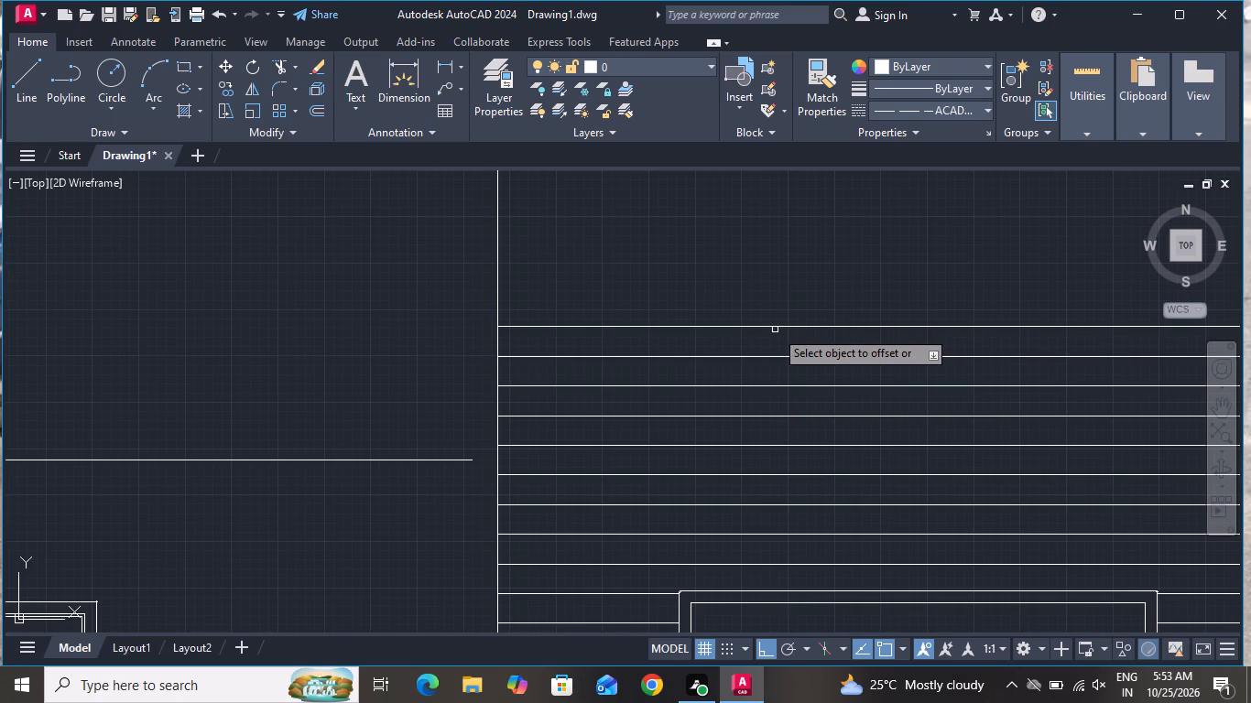
left_click(775, 326)
left_click(768, 265)
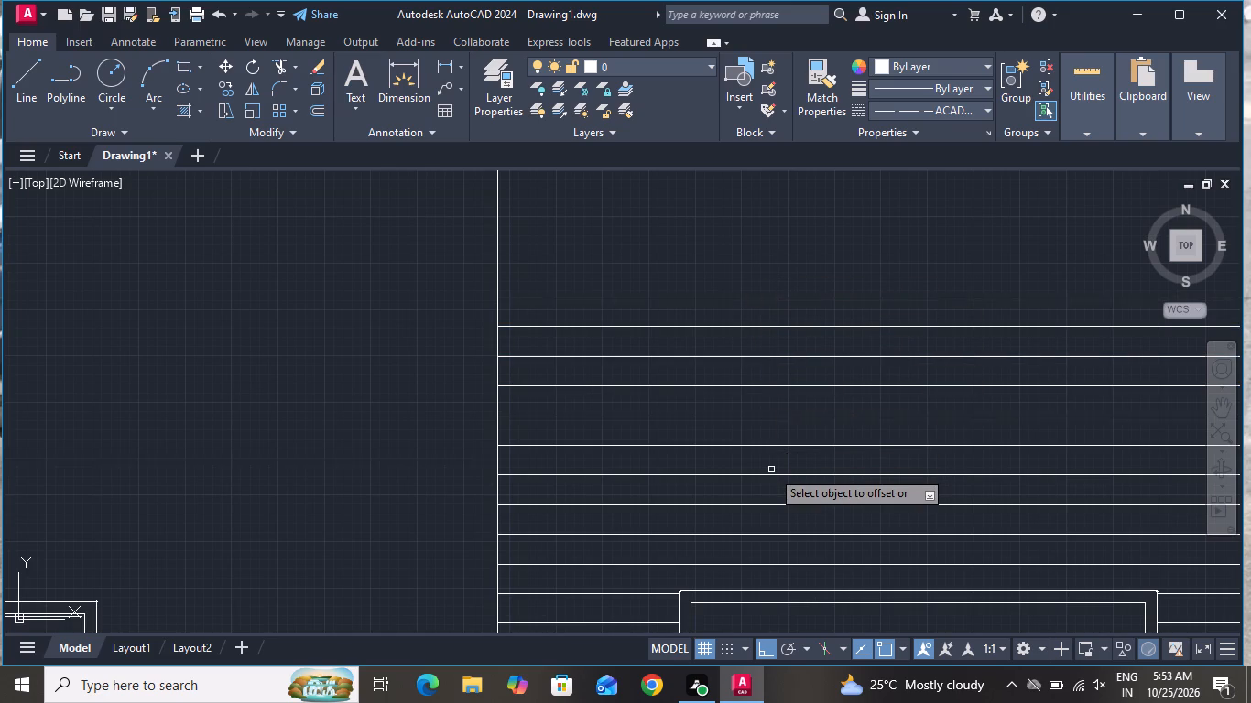
Add three more cladding lines at 200 spacing above the topmost line, just higher than the garage wing's roof line.
scroll(771, 470, "down", 3)
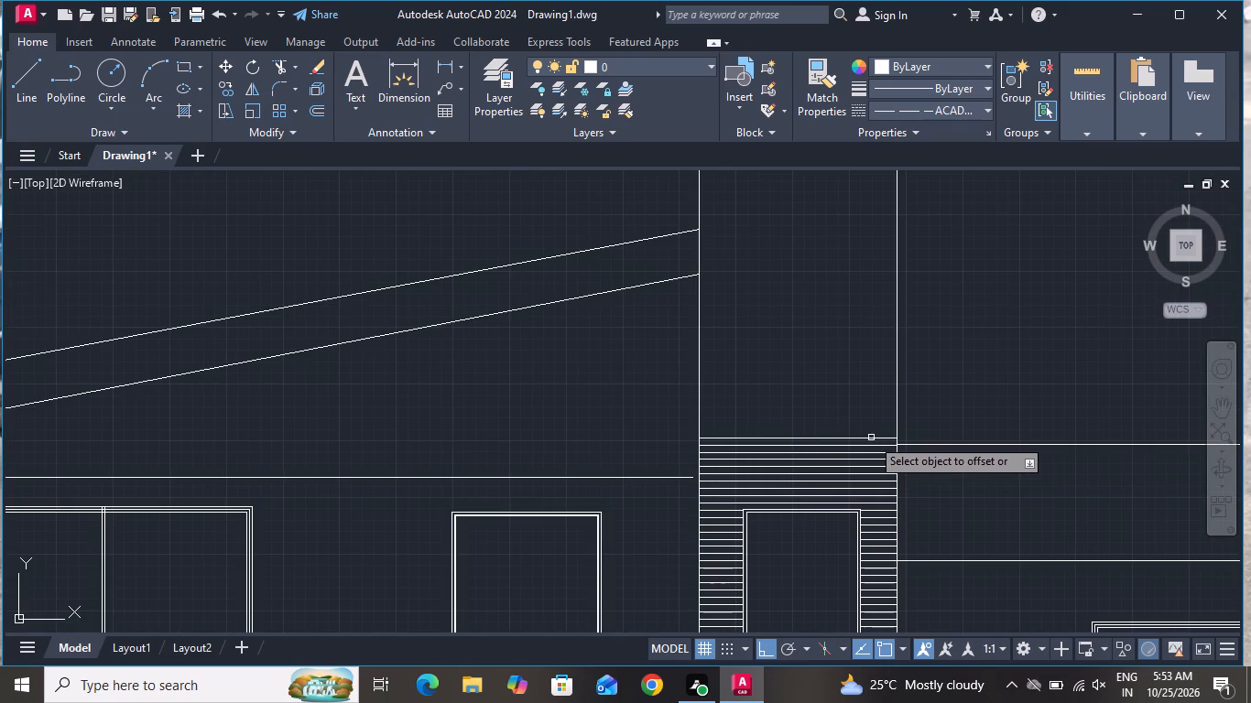
scroll(868, 425, "up", 2)
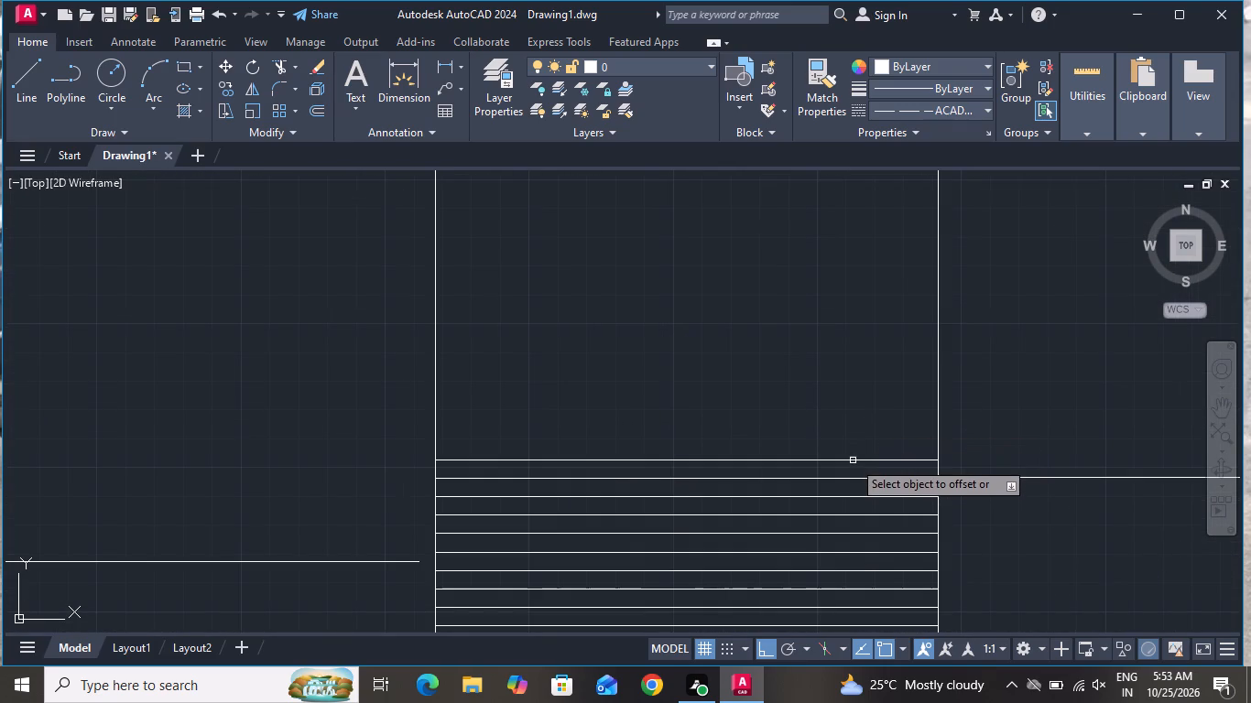
left_click(855, 460)
left_click(852, 390)
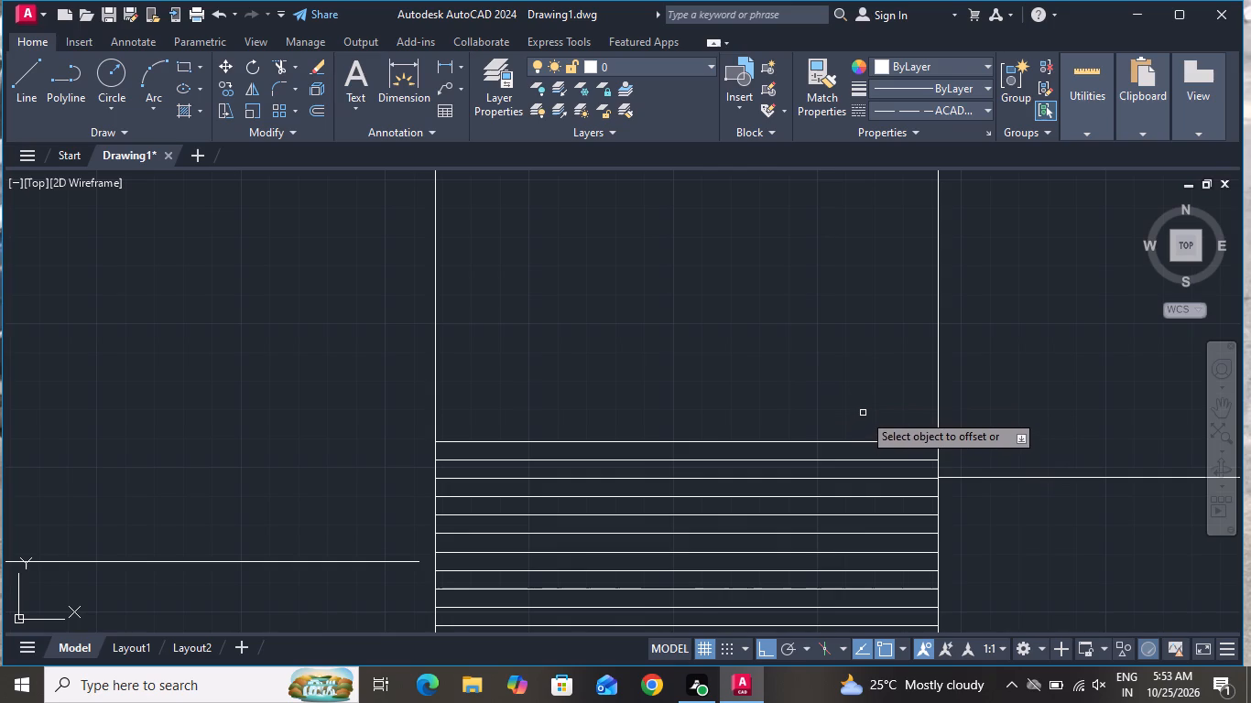
left_click(858, 442)
left_click(832, 378)
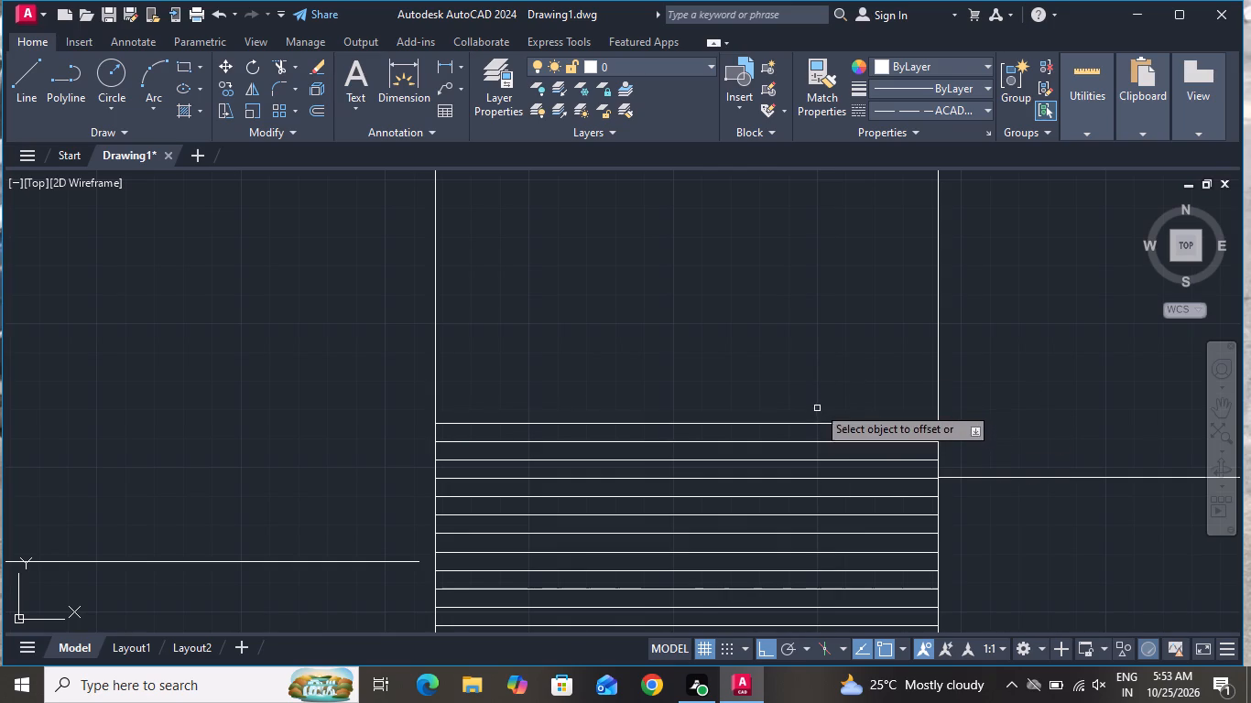
left_click(804, 429)
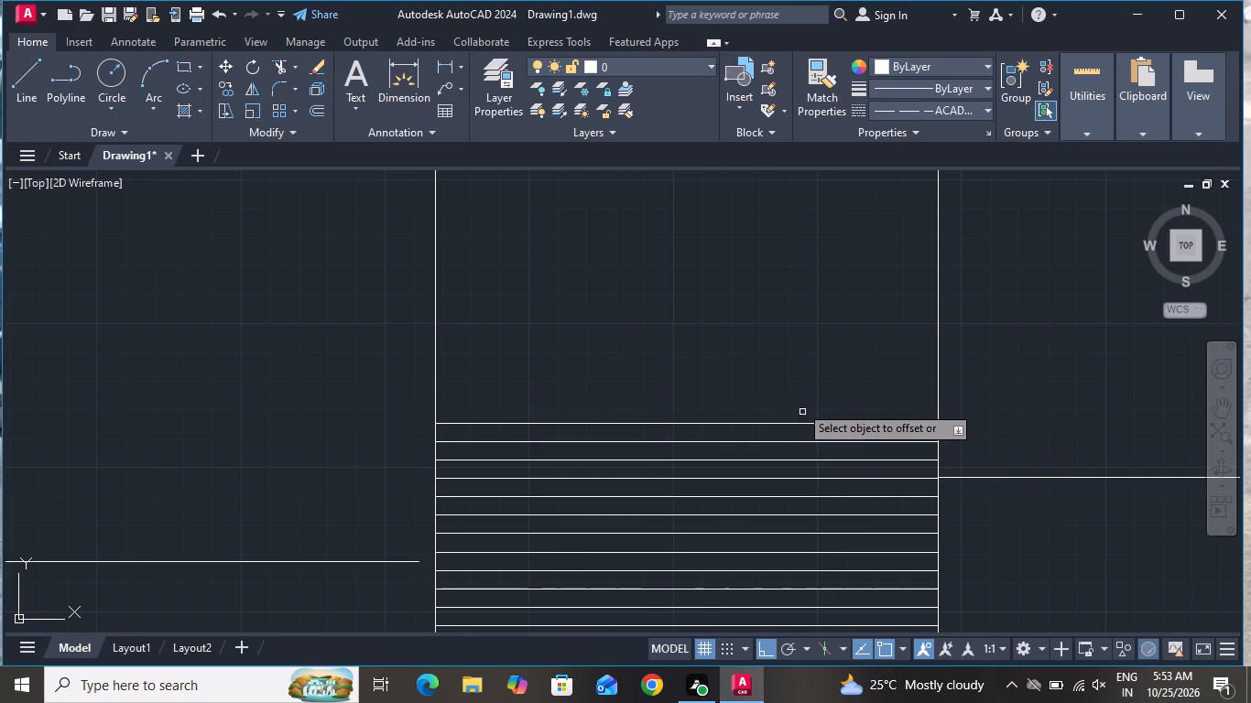
left_click(798, 396)
scroll(813, 392, "up", 1)
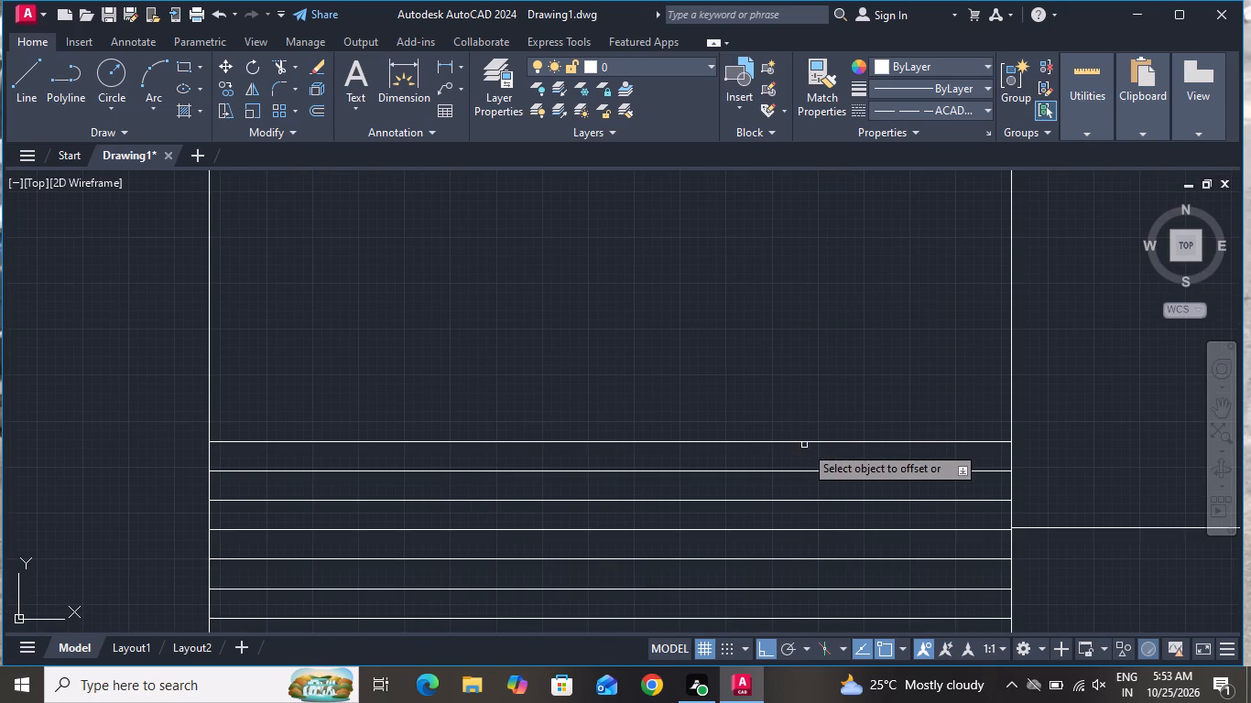
left_click(802, 442)
left_click(800, 400)
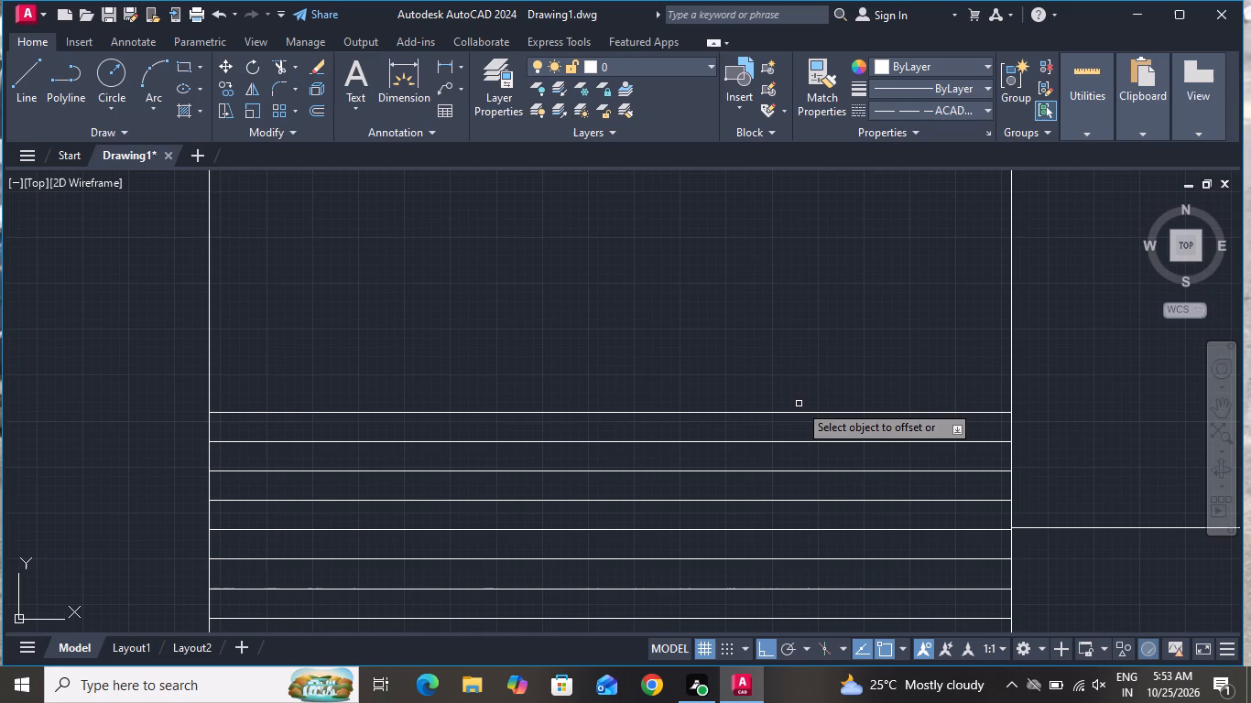
Continue the tower cladding upward with six more lines, each offset 200 from the previous topmost line.
left_click(469, 410)
left_click(472, 379)
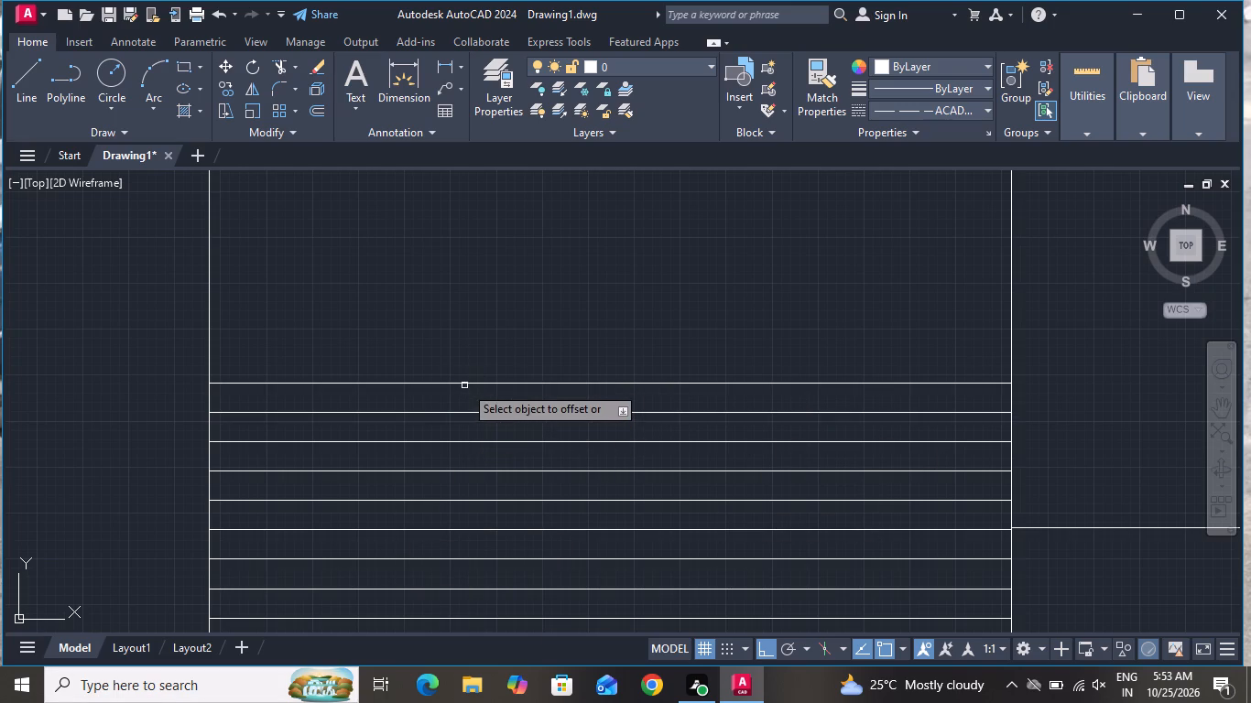
left_click(464, 384)
left_click(464, 363)
left_click(471, 354)
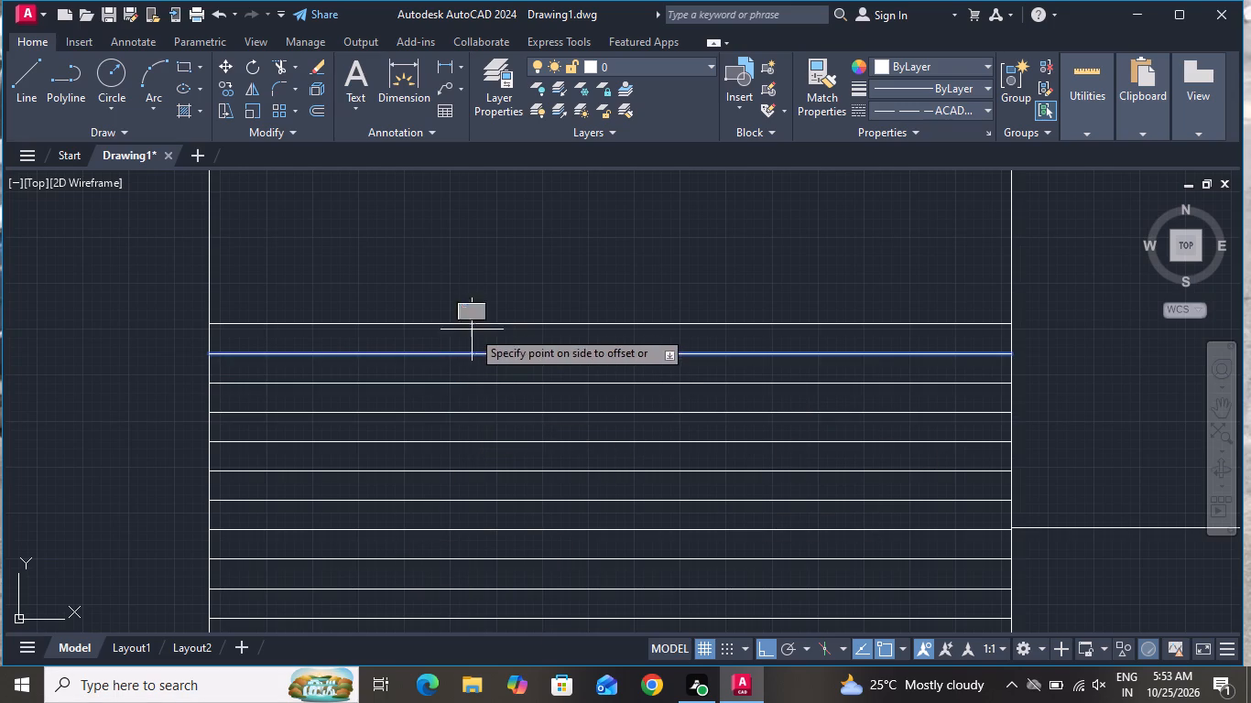
left_click(472, 330)
left_click(475, 325)
left_click(482, 297)
left_click(485, 293)
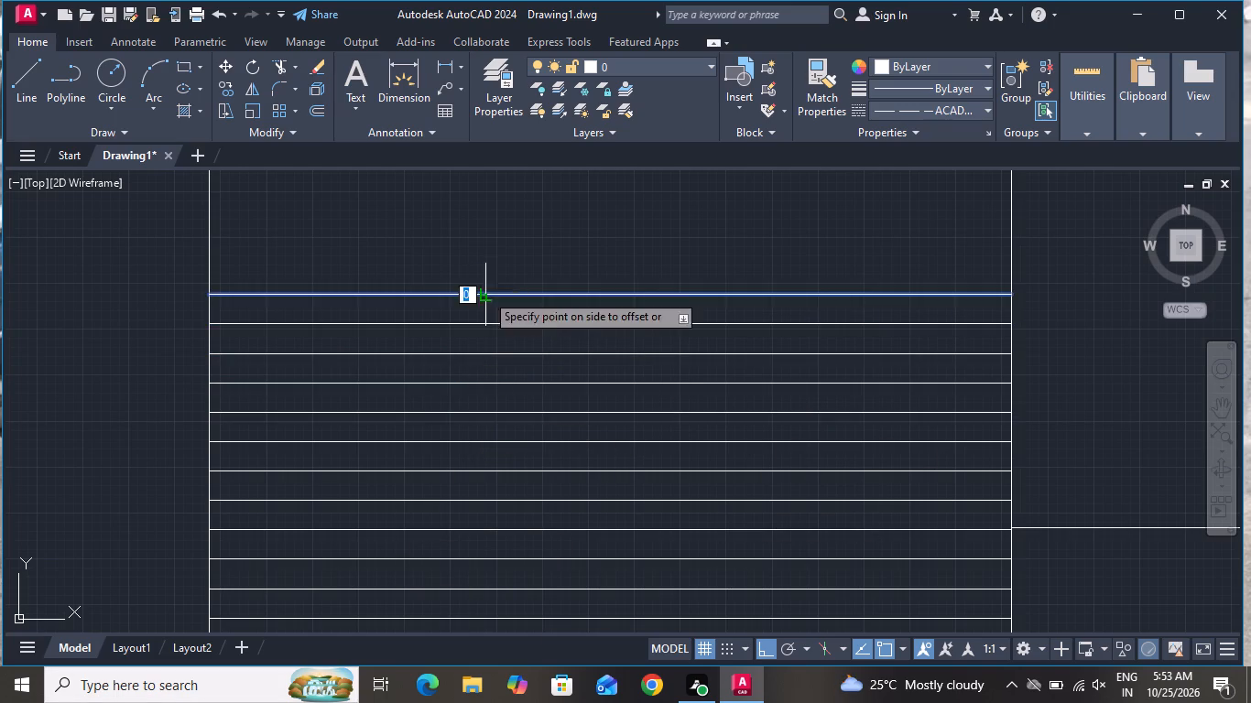
left_click(493, 270)
left_click(495, 265)
left_click(501, 236)
Offset the topmost cladding line upward by 200 four times in succession, extending the tower cladding by four lines.
scroll(509, 438, "down", 1)
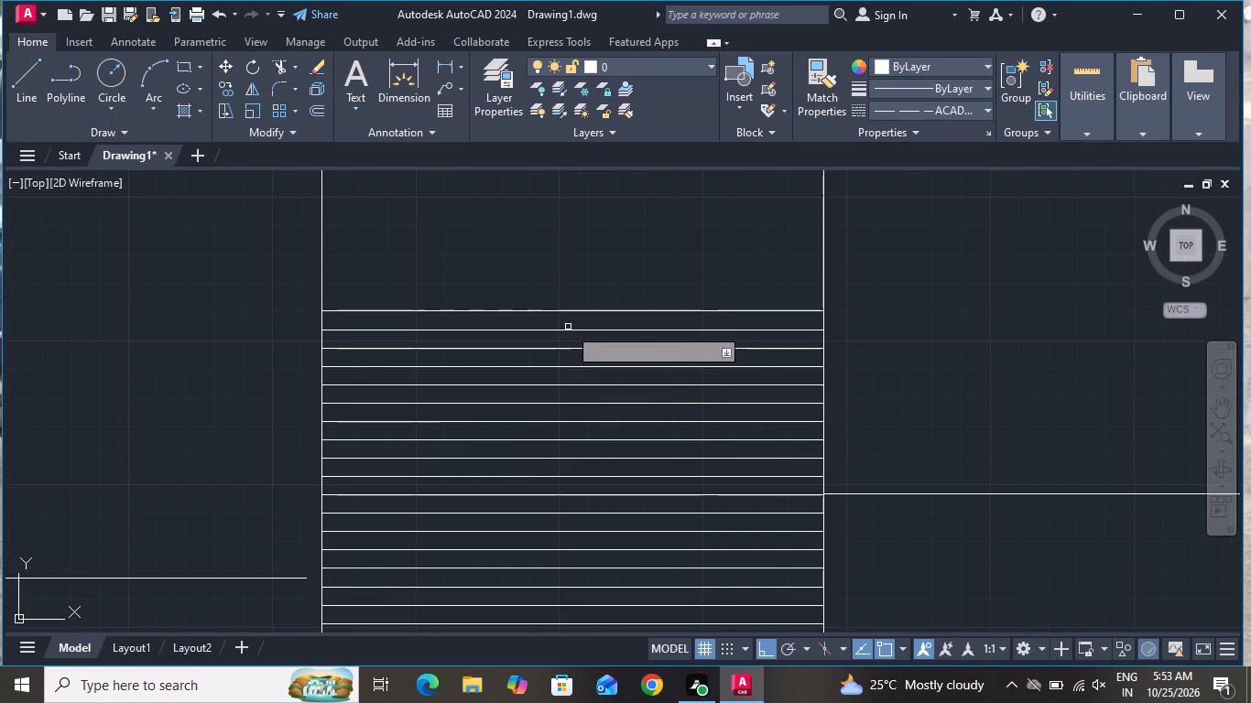
scroll(558, 296, "up", 2)
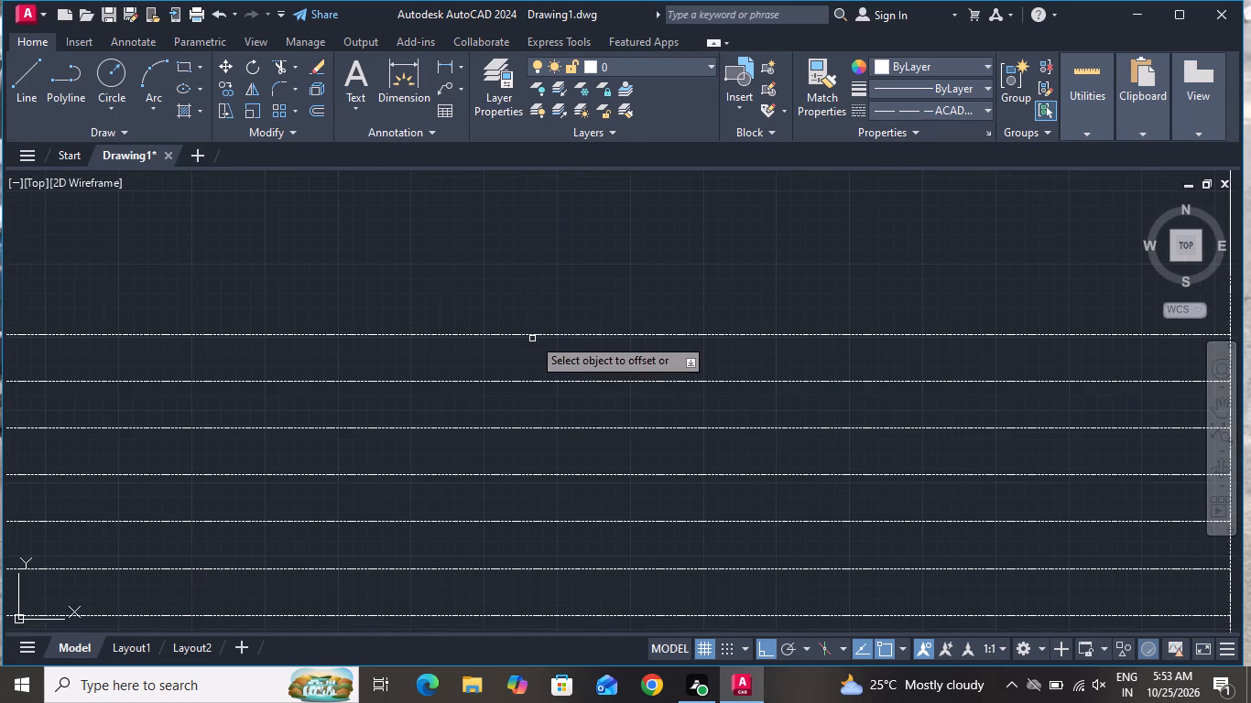
left_click(532, 336)
left_click(528, 314)
left_click(532, 290)
left_click(533, 265)
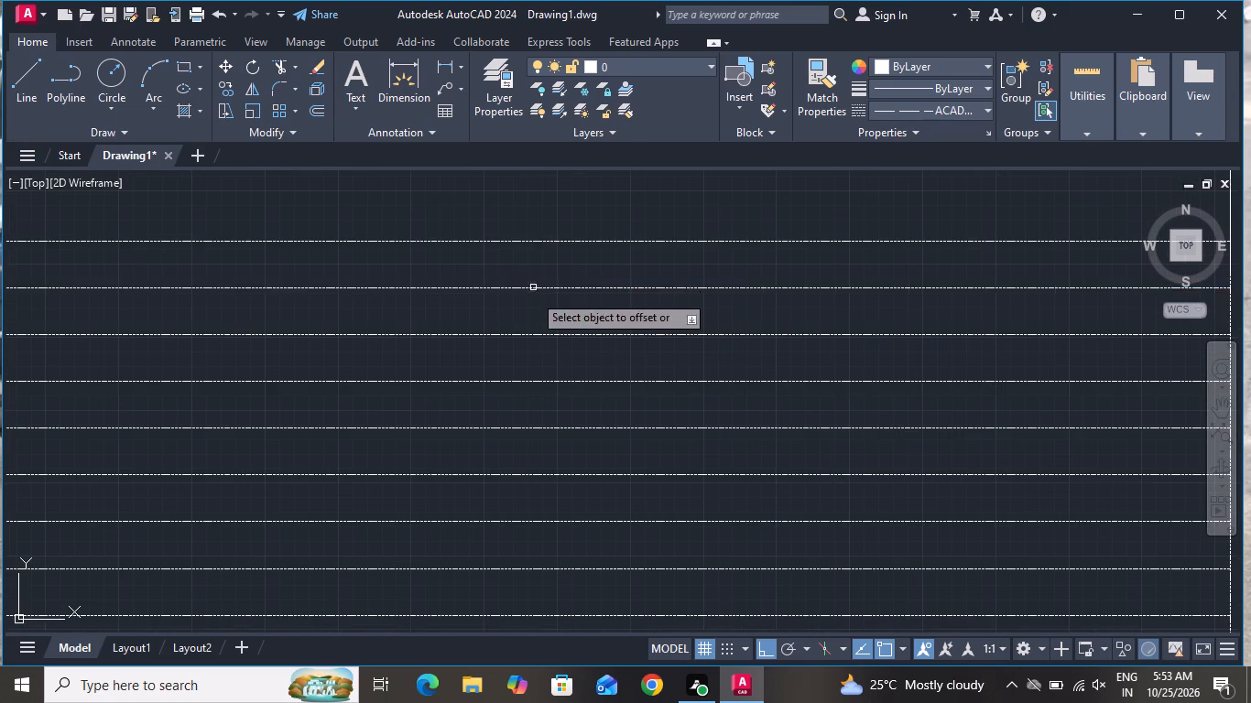
scroll(542, 376, "down", 5)
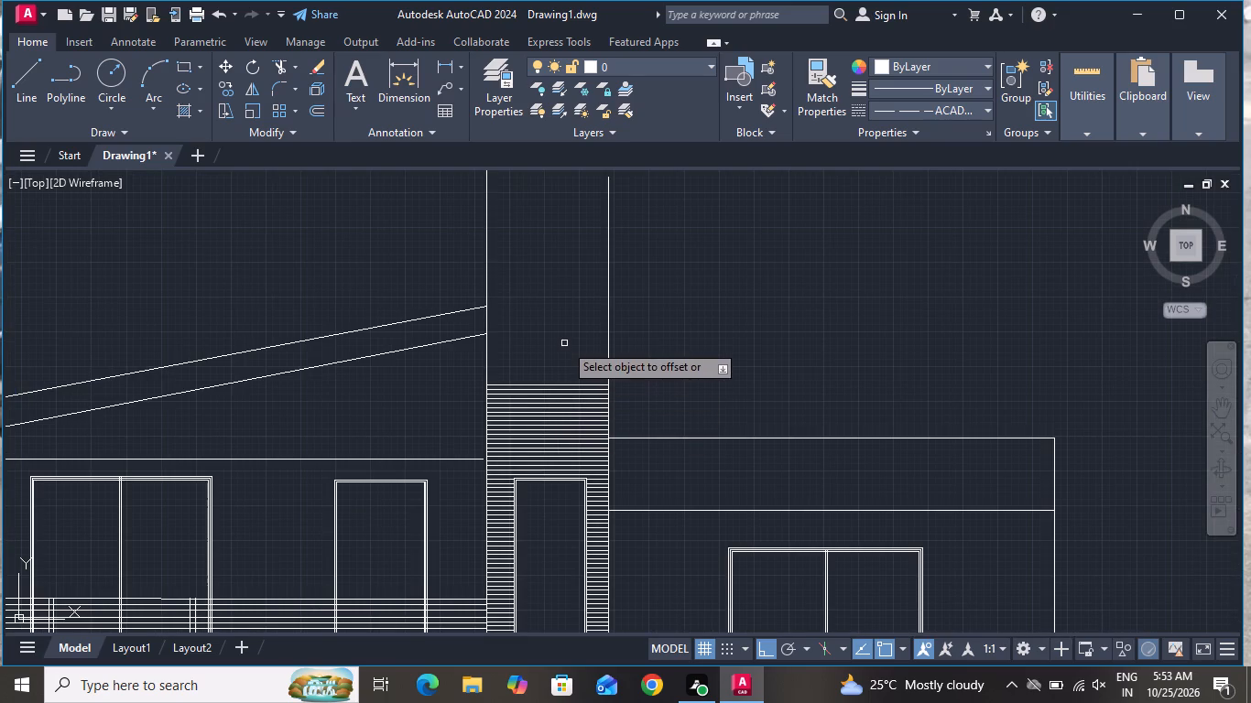
scroll(561, 345, "up", 1)
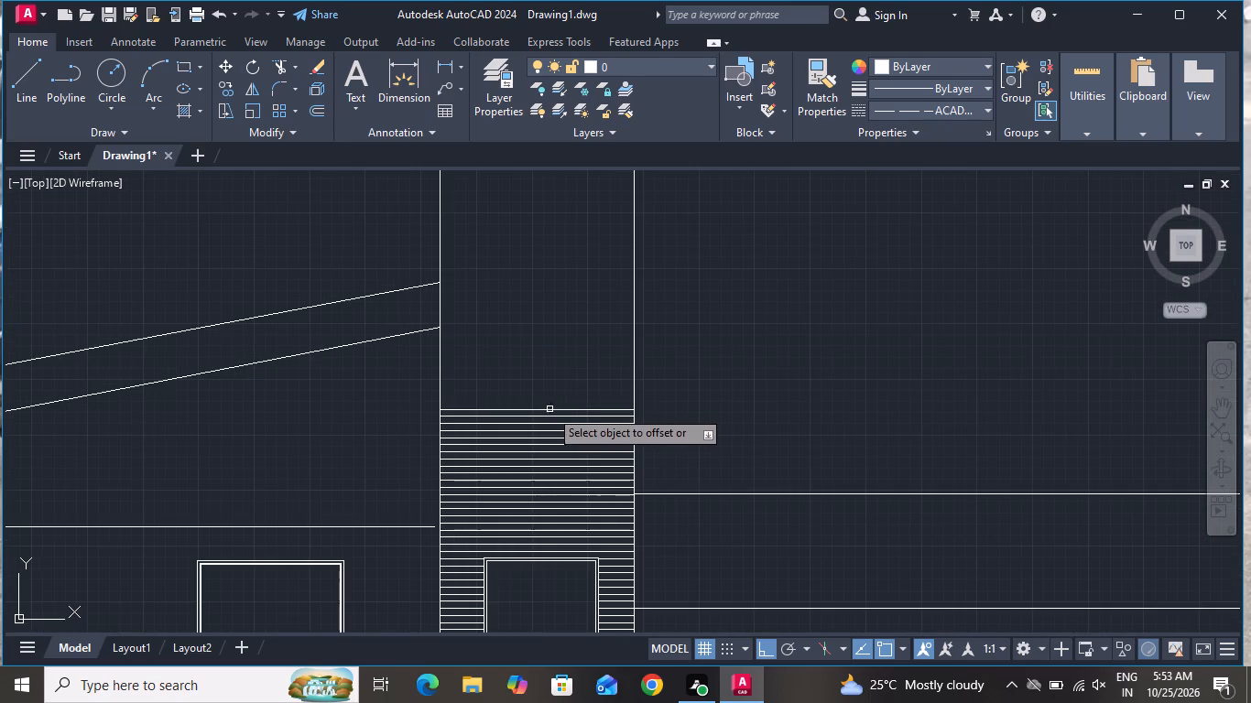
left_click(549, 411)
left_click(549, 378)
scroll(539, 404, "up", 2)
left_click(541, 405)
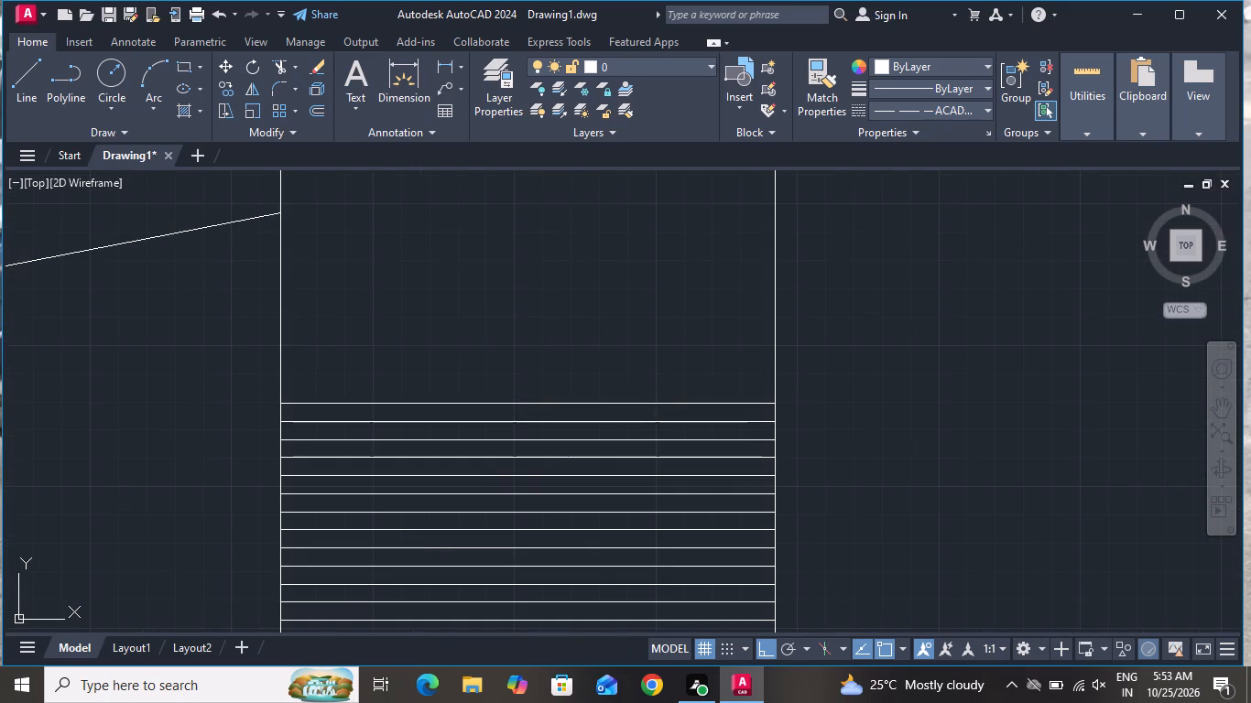
left_click(536, 357)
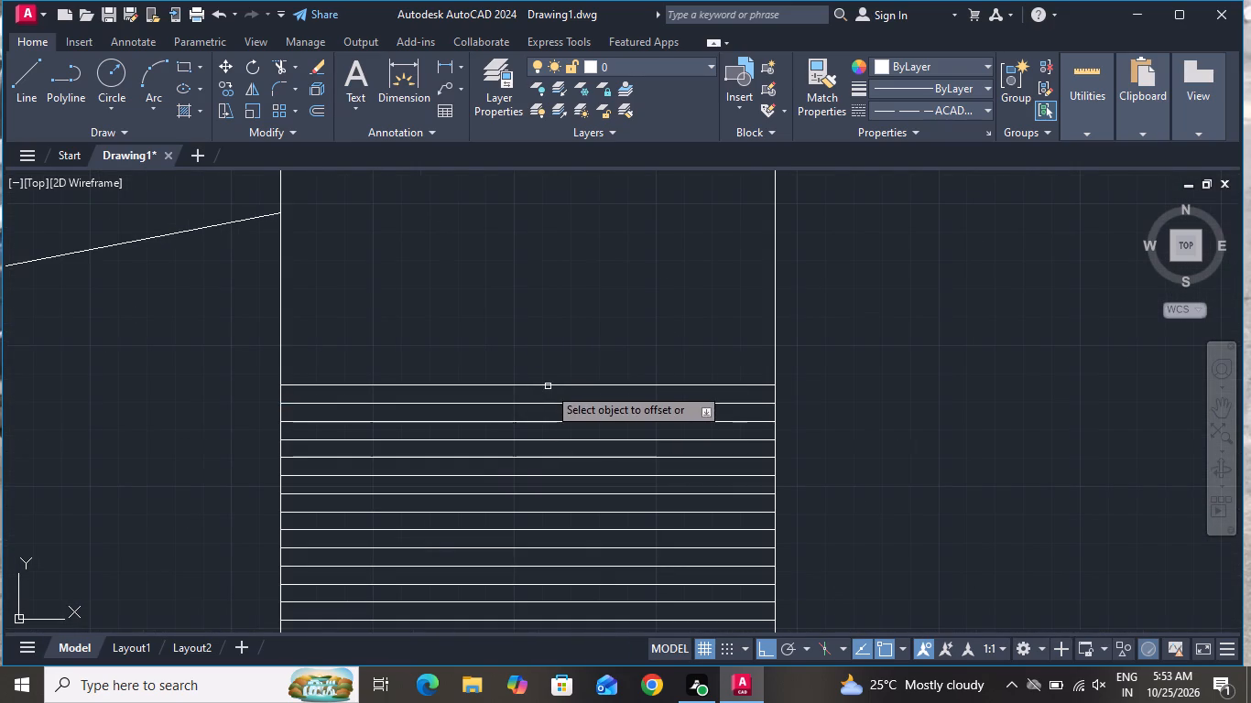
Offset five more cladding lines upward at 200 spacing between the tower's vertical edges.
left_click(548, 386)
left_click(541, 336)
left_click(536, 369)
left_click(536, 335)
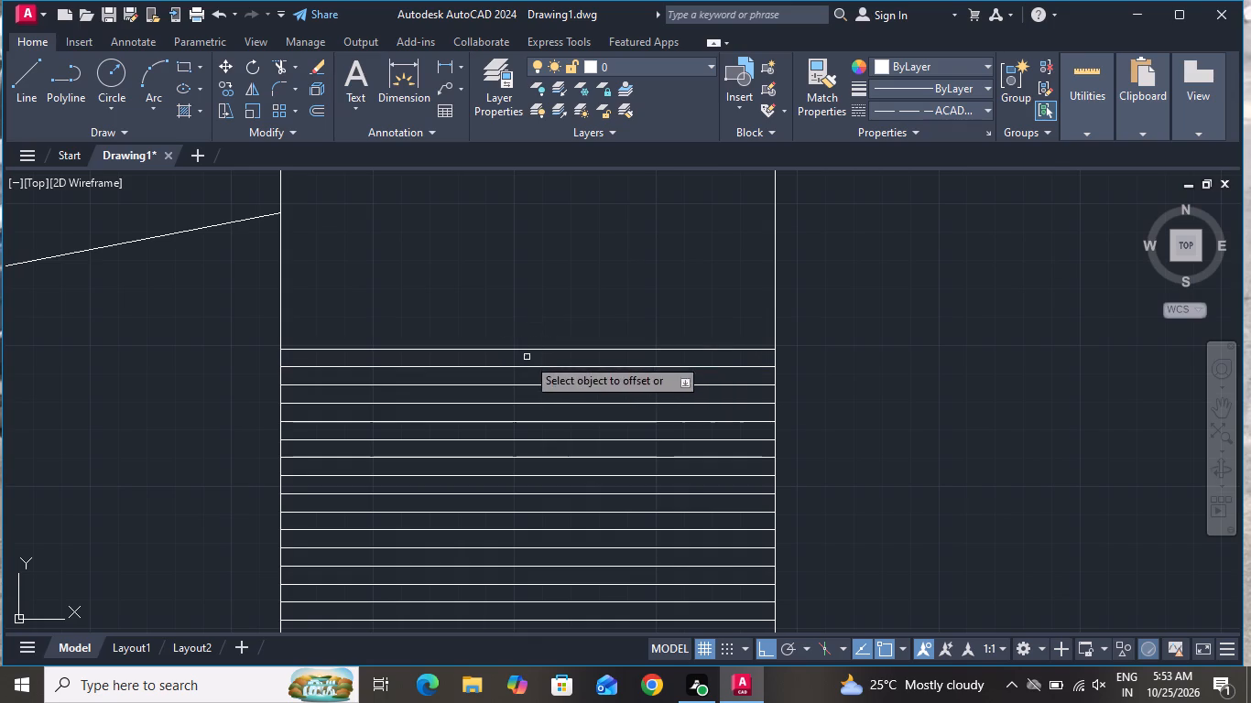
left_click(528, 348)
left_click(528, 311)
left_click(525, 332)
left_click(525, 299)
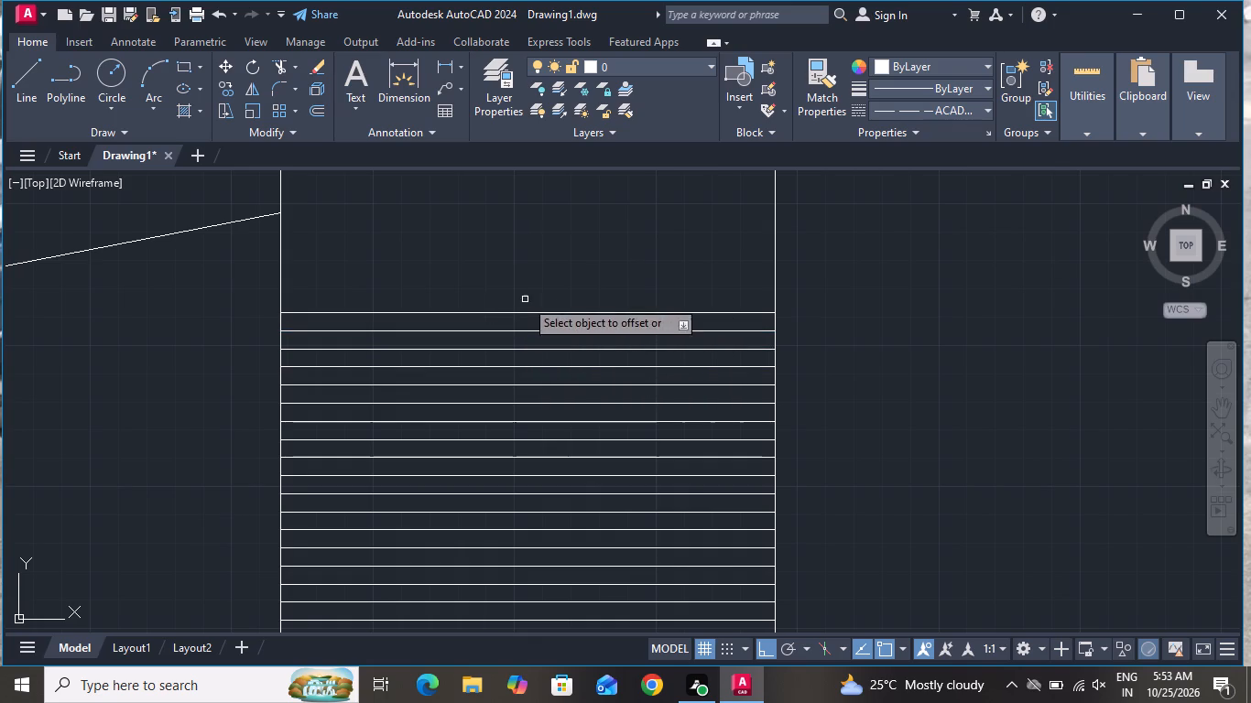
left_click(523, 312)
left_click(523, 293)
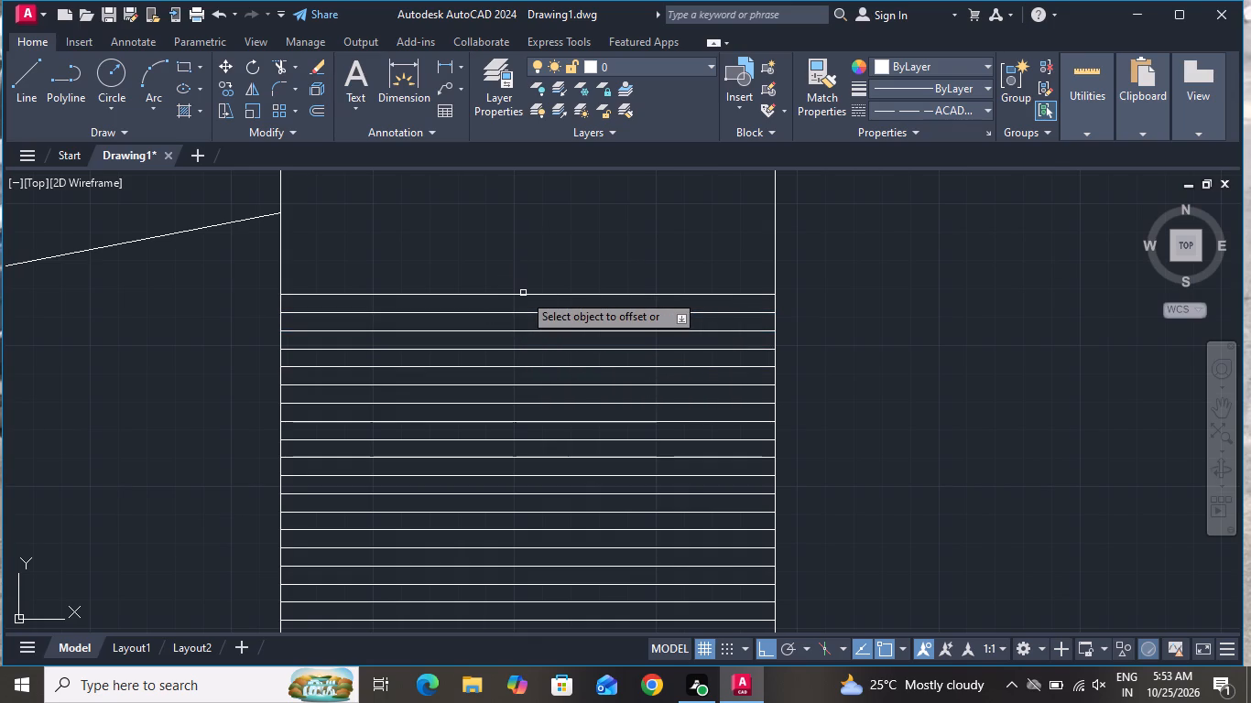
Offset five more cladding lines upward at 200 spacing, carrying them past the lower sloping roof line's junction with the tower.
scroll(508, 323, "up", 1)
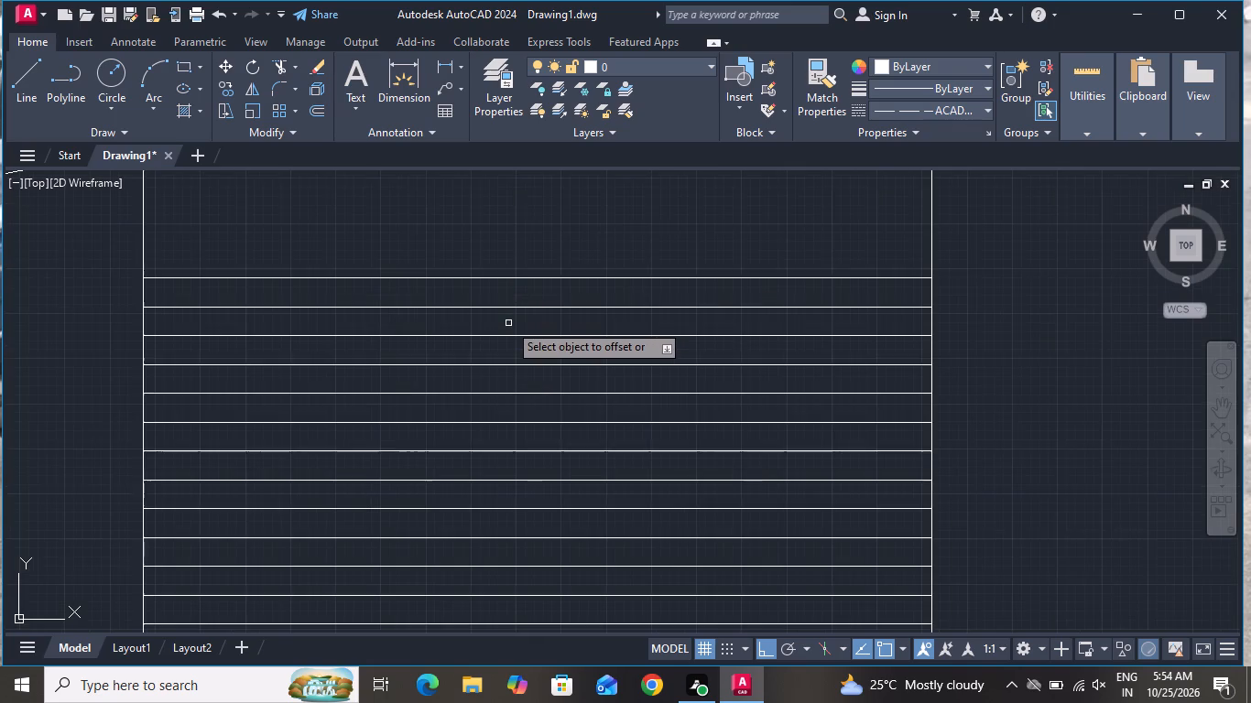
scroll(508, 323, "up", 1)
scroll(506, 329, "down", 2)
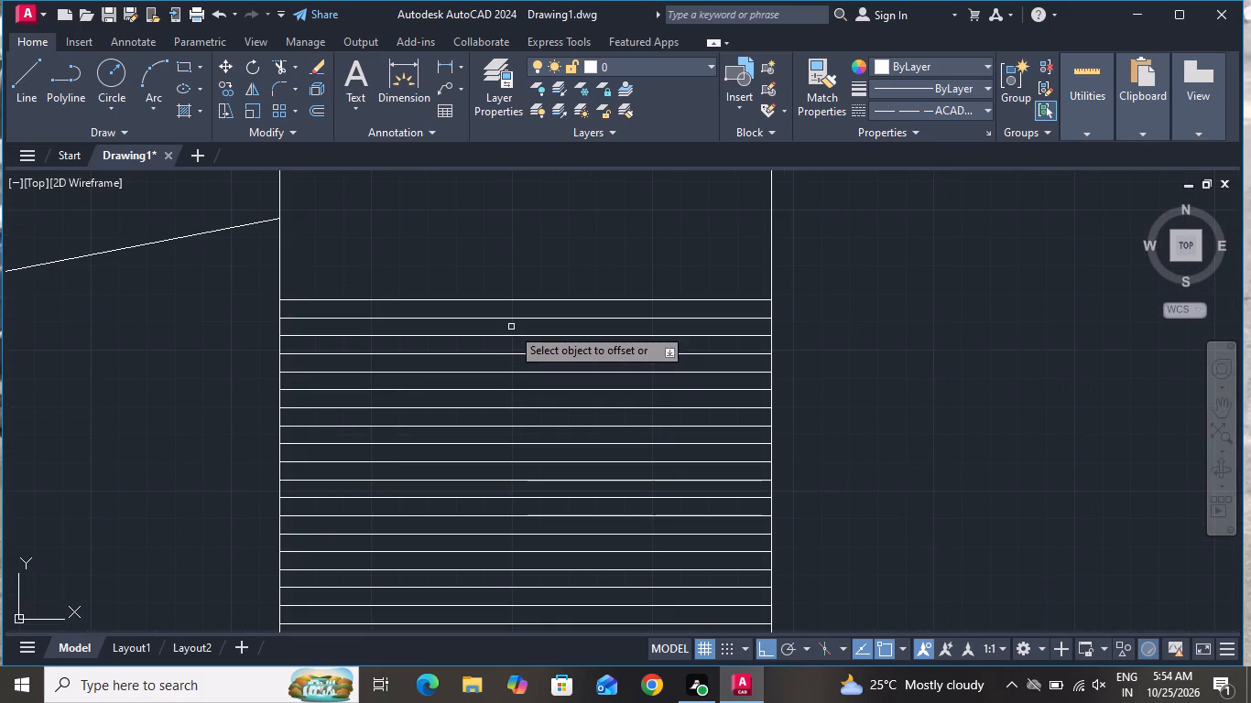
left_click(509, 302)
left_click(507, 269)
left_click(506, 280)
left_click(506, 242)
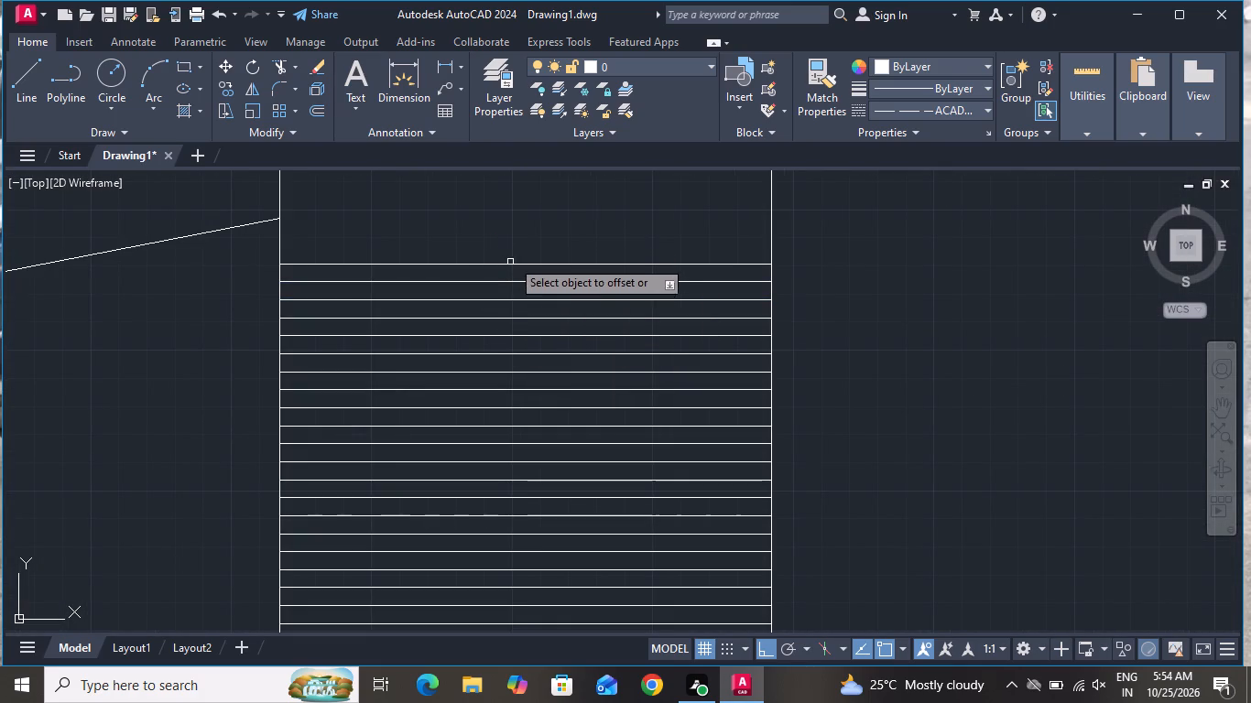
scroll(508, 222, "up", 1)
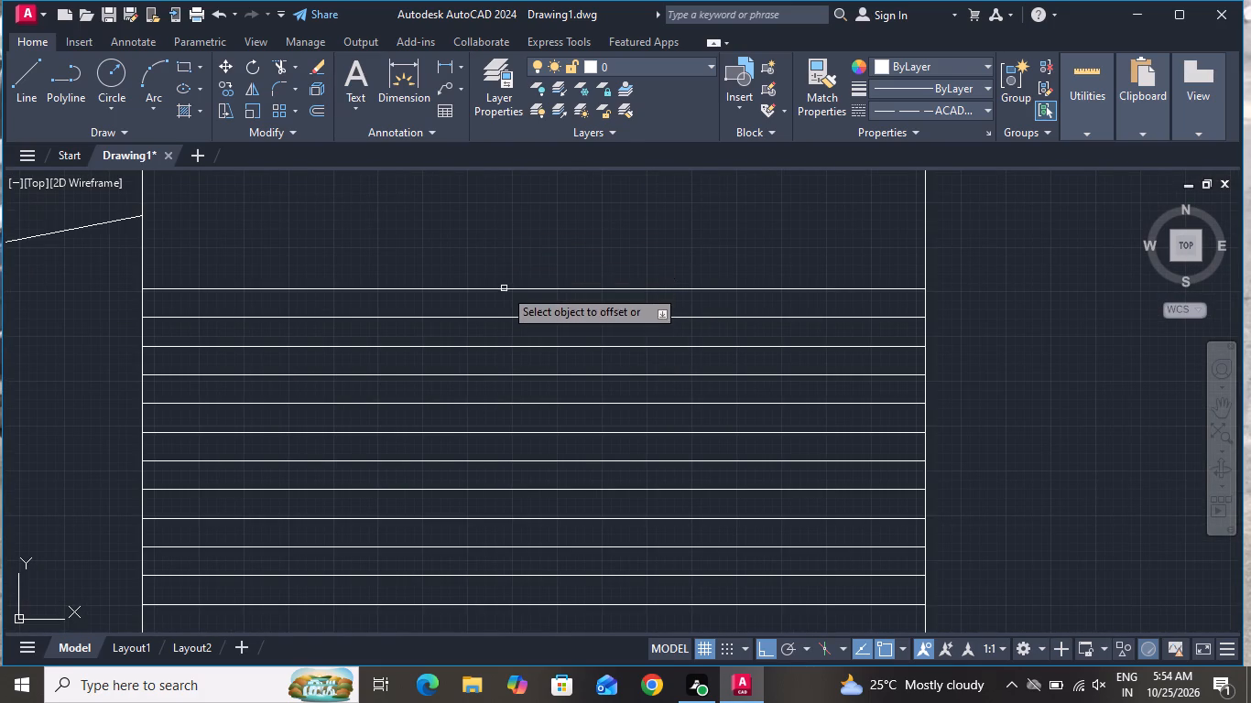
left_click(505, 290)
left_click(504, 256)
left_click(506, 263)
left_click(506, 243)
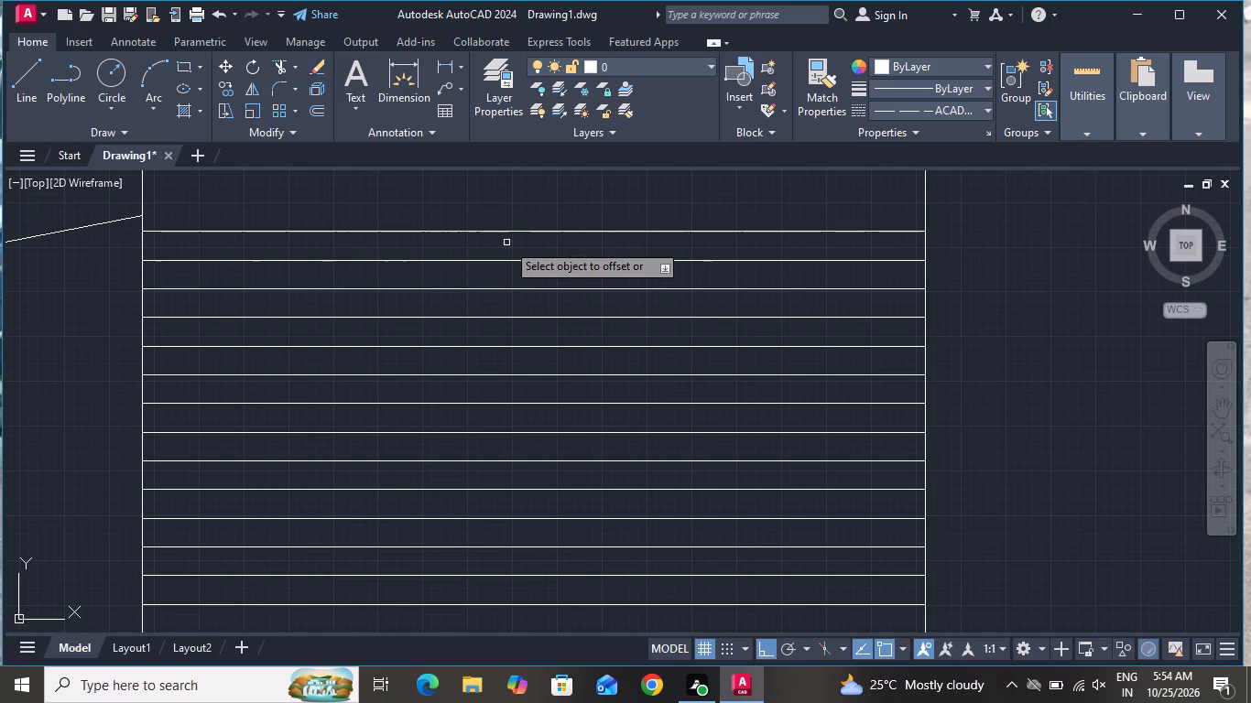
left_click(509, 233)
left_click(507, 212)
Offset six more cladding lines upward at 200 spacing, reaching the upper sloping roof line's junction with the tower.
scroll(510, 330, "down", 2)
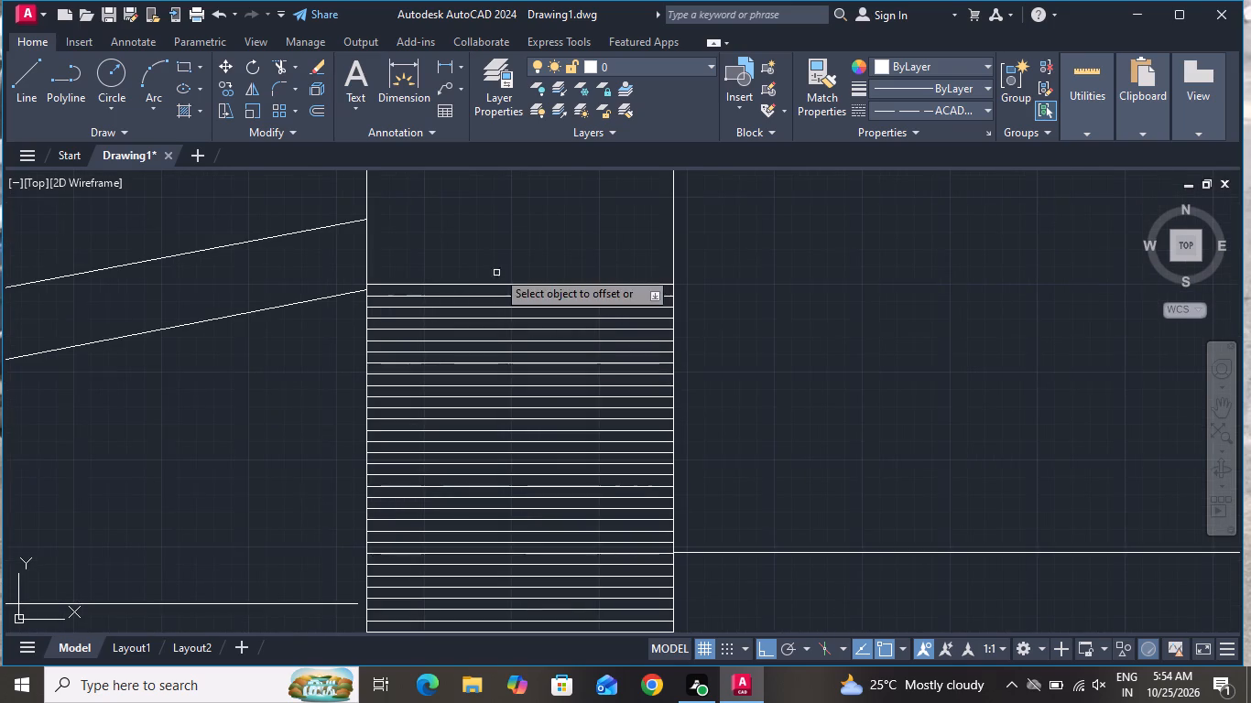
scroll(494, 243, "up", 2)
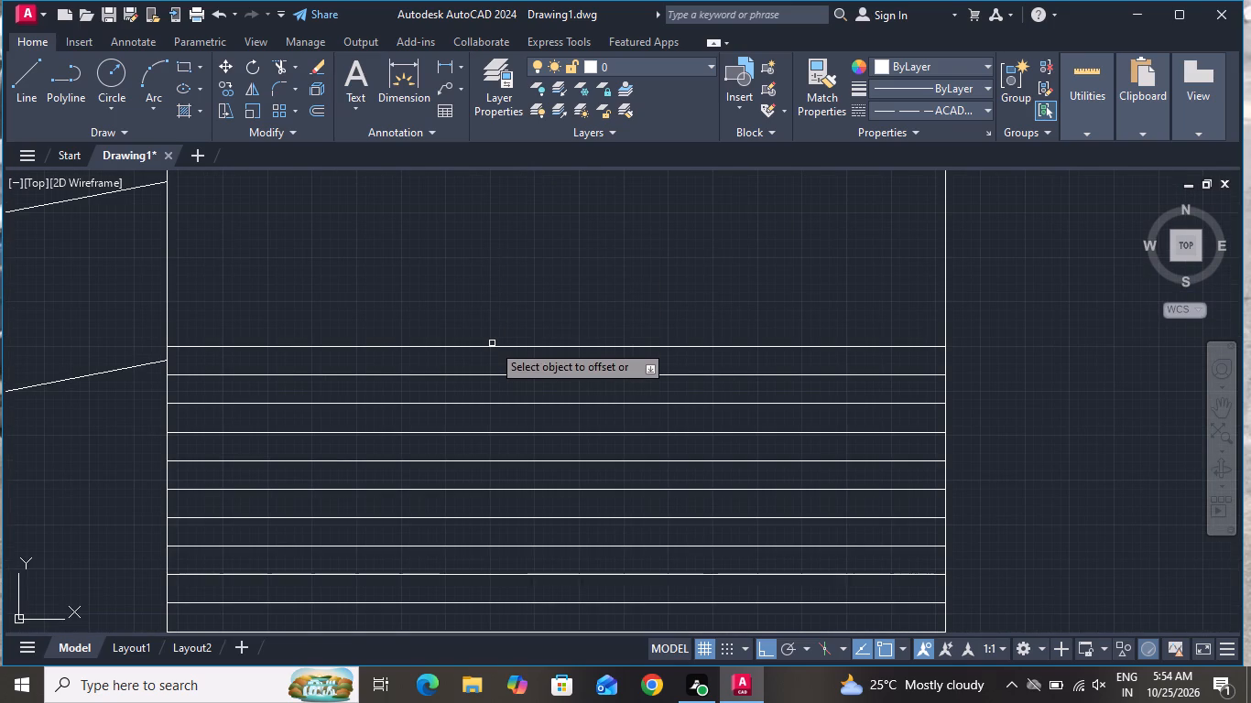
left_click(492, 346)
left_click(489, 325)
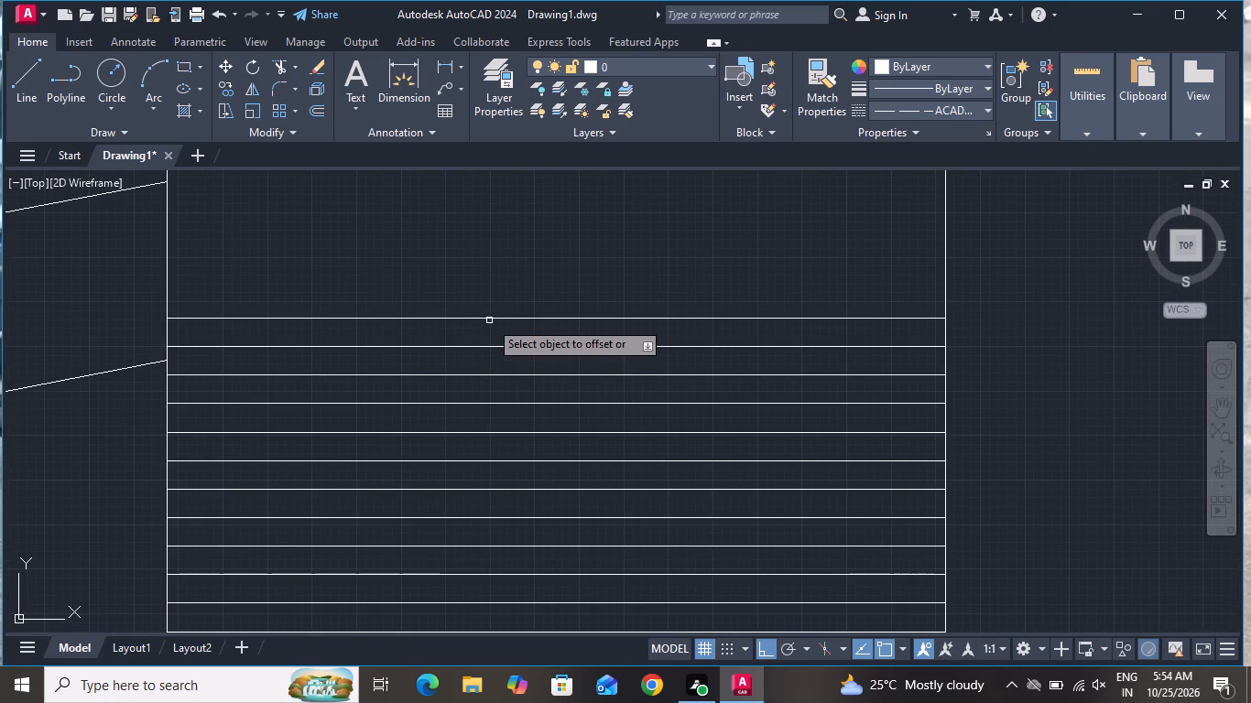
left_click(489, 319)
left_click(486, 297)
left_click(487, 290)
left_click(488, 275)
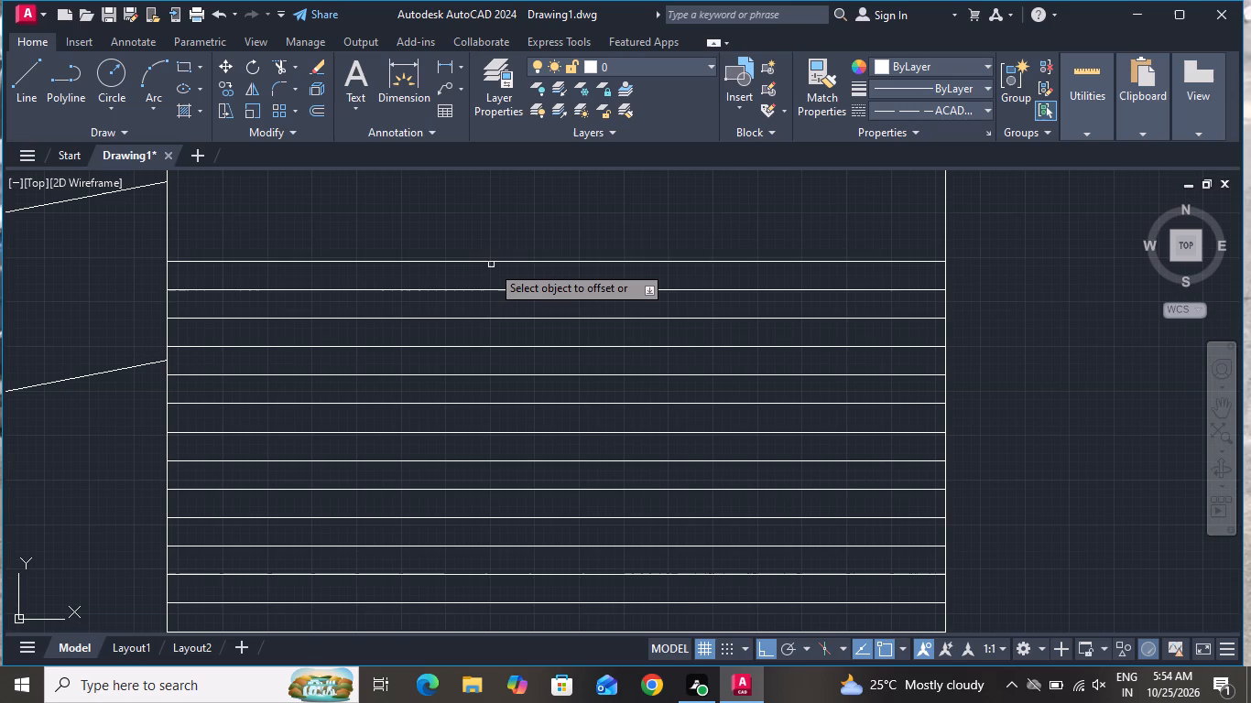
left_click(492, 262)
left_click(493, 232)
left_click(493, 232)
left_click(495, 213)
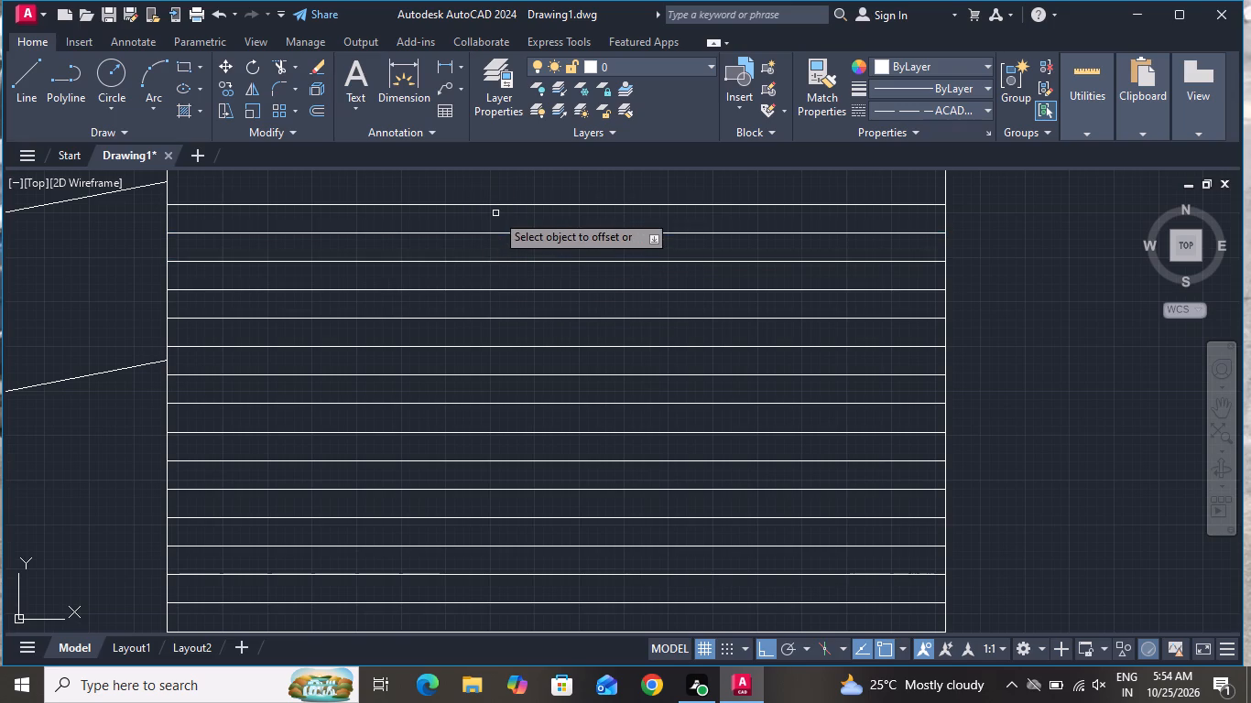
left_click(498, 208)
left_click(500, 192)
left_click(504, 205)
left_click(504, 193)
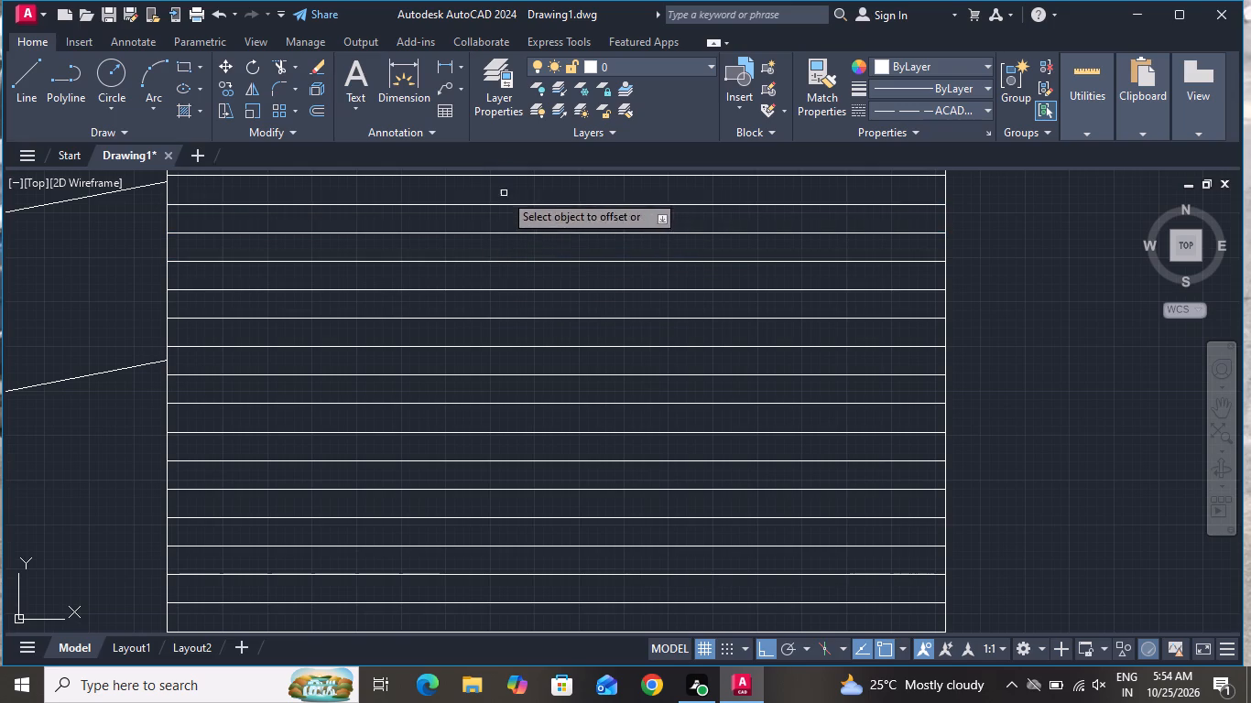
Offset the topmost tower cladding line upward at 200 spacing, adding three lines above the upper sloping roof line's junction.
scroll(478, 472, "down", 4)
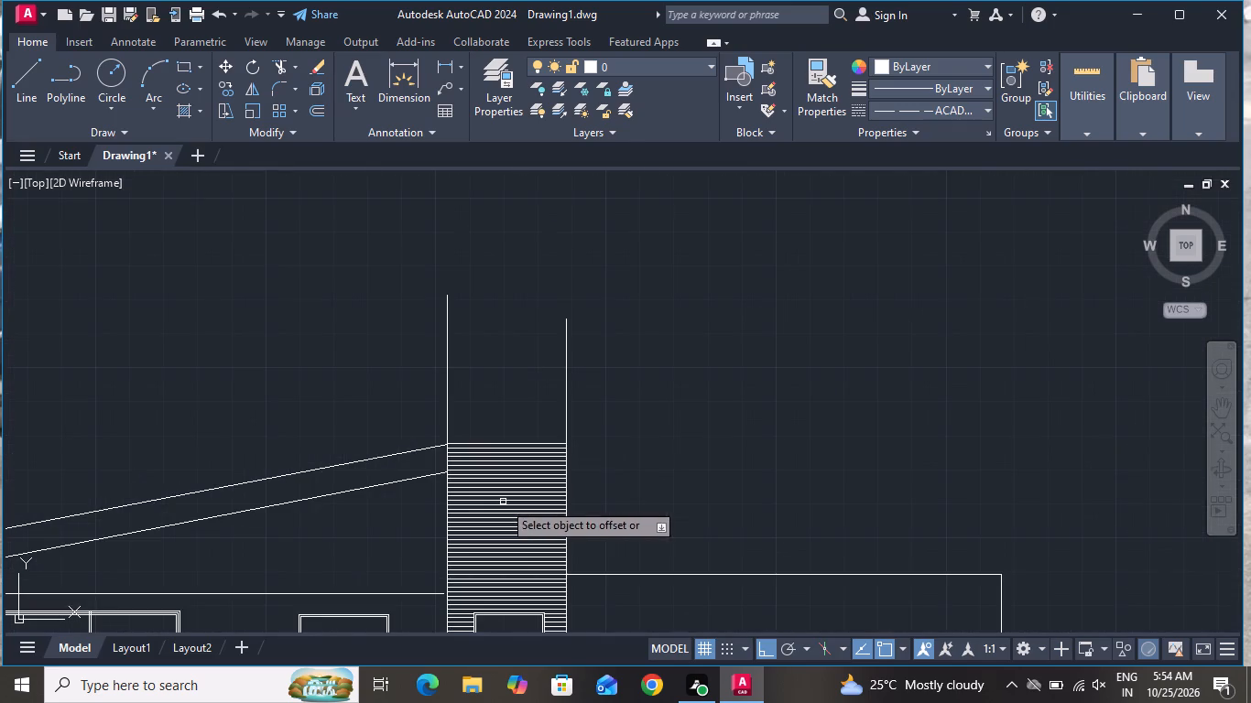
scroll(504, 424, "up", 2)
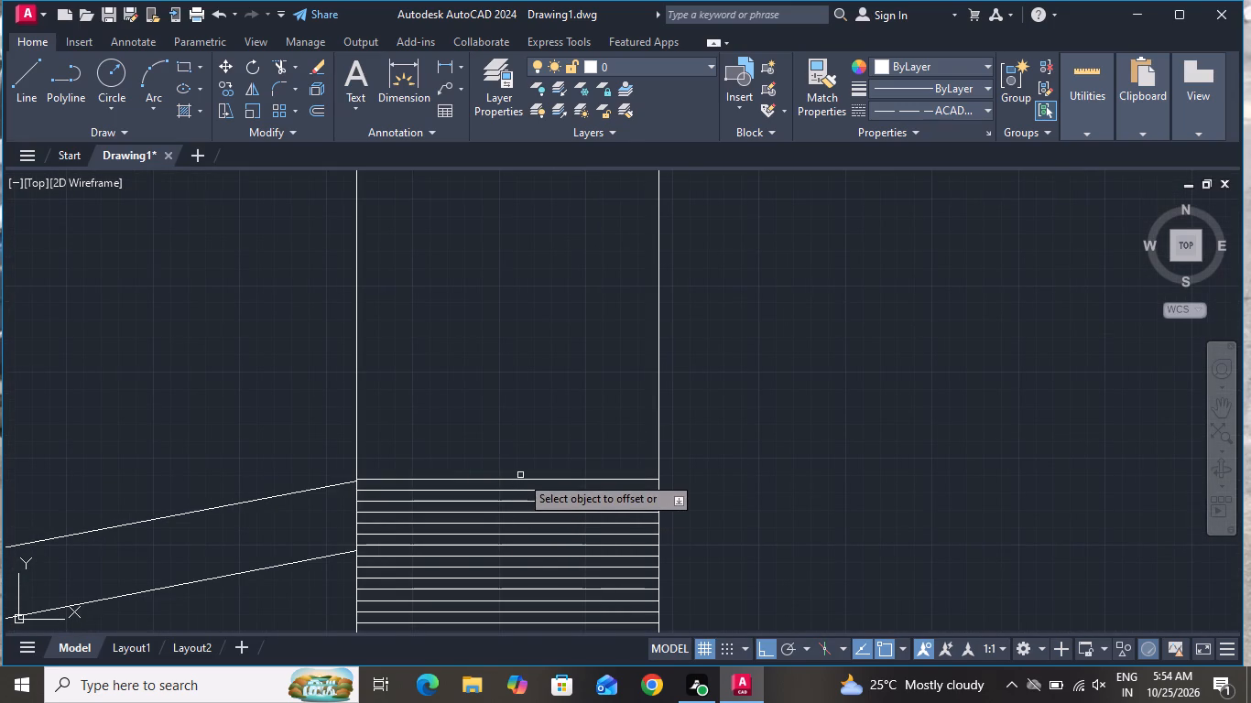
left_click(517, 482)
left_click(515, 439)
left_click(514, 480)
left_click(514, 438)
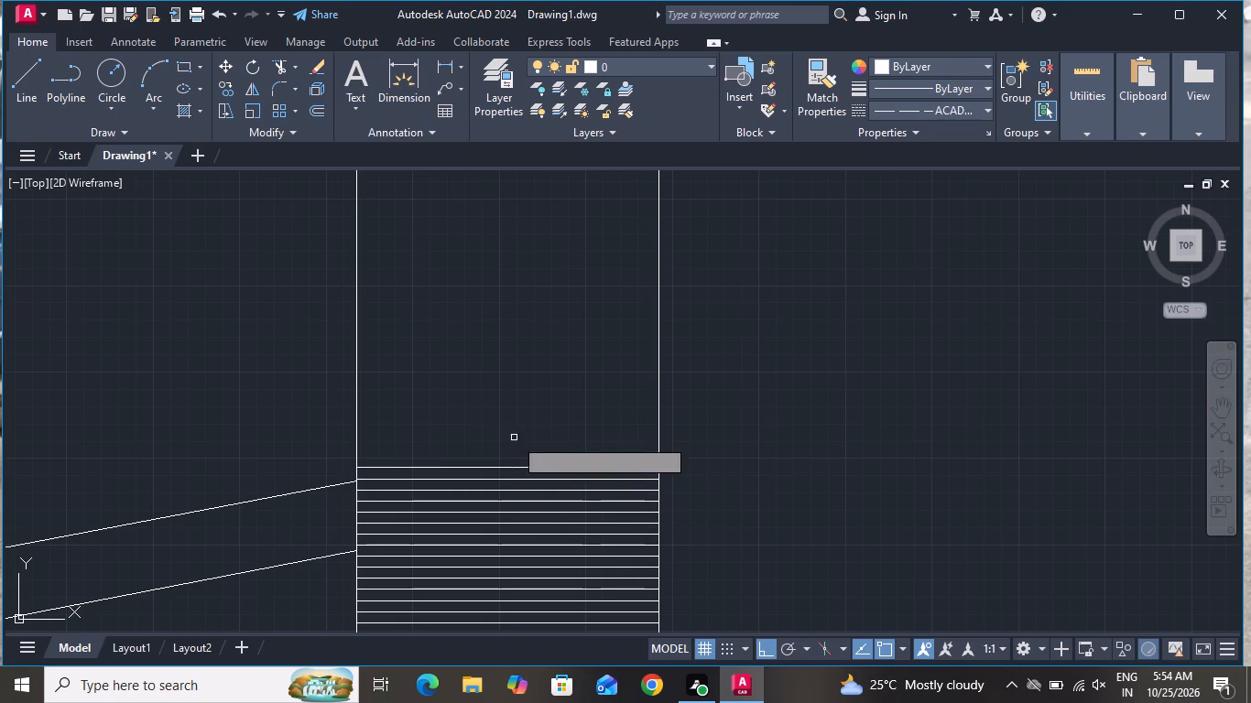
left_click(519, 469)
left_click(518, 427)
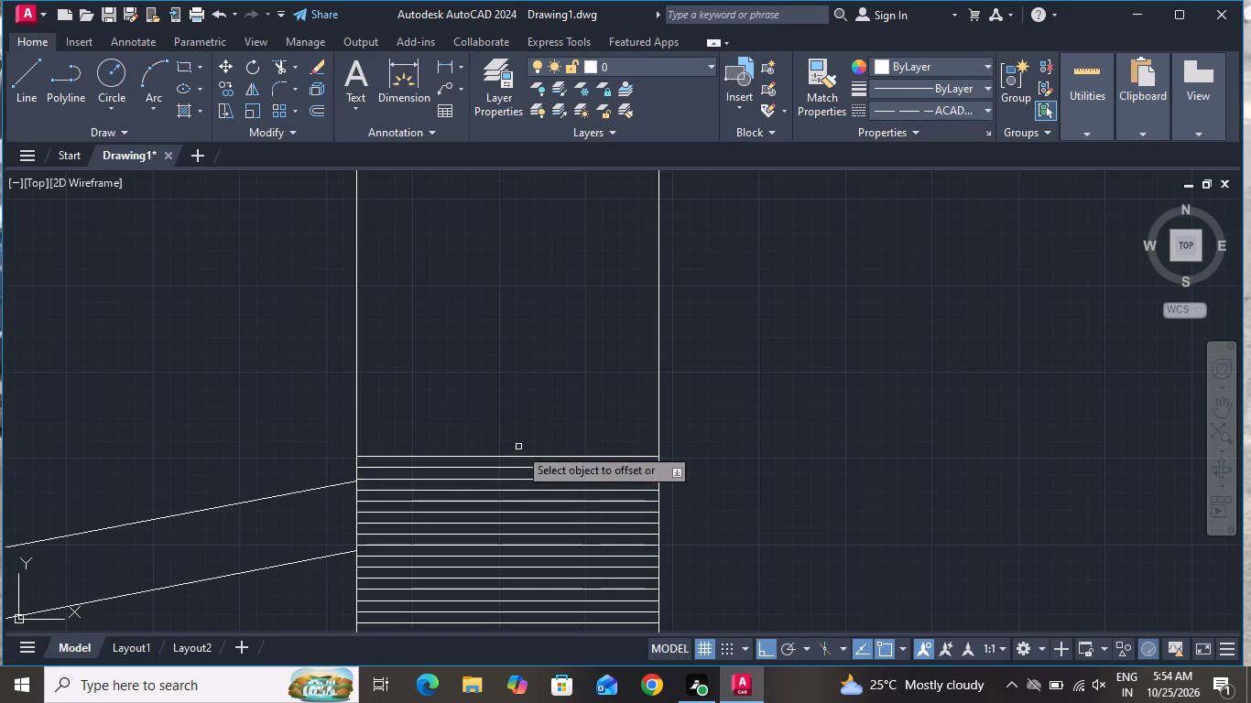
left_click(517, 458)
left_click(514, 426)
Offset three more cladding lines upward at 200 spacing between the tower's vertical edges.
left_click(514, 440)
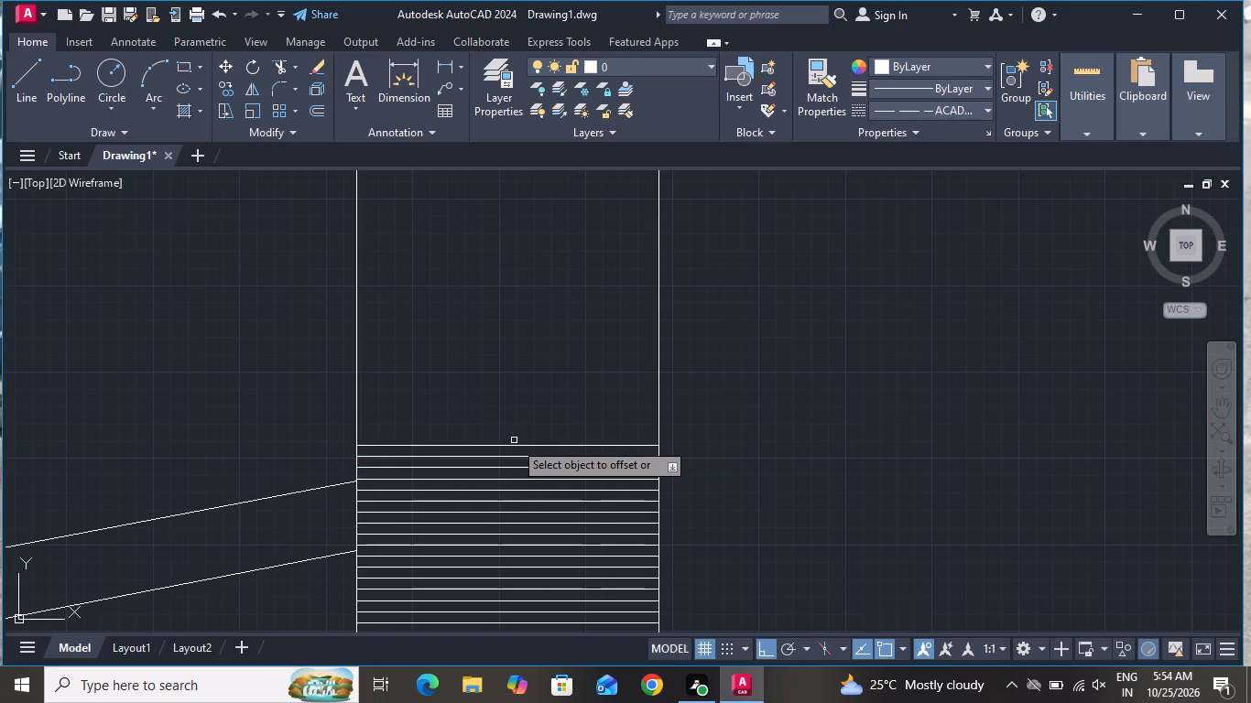
left_click(513, 448)
left_click(509, 433)
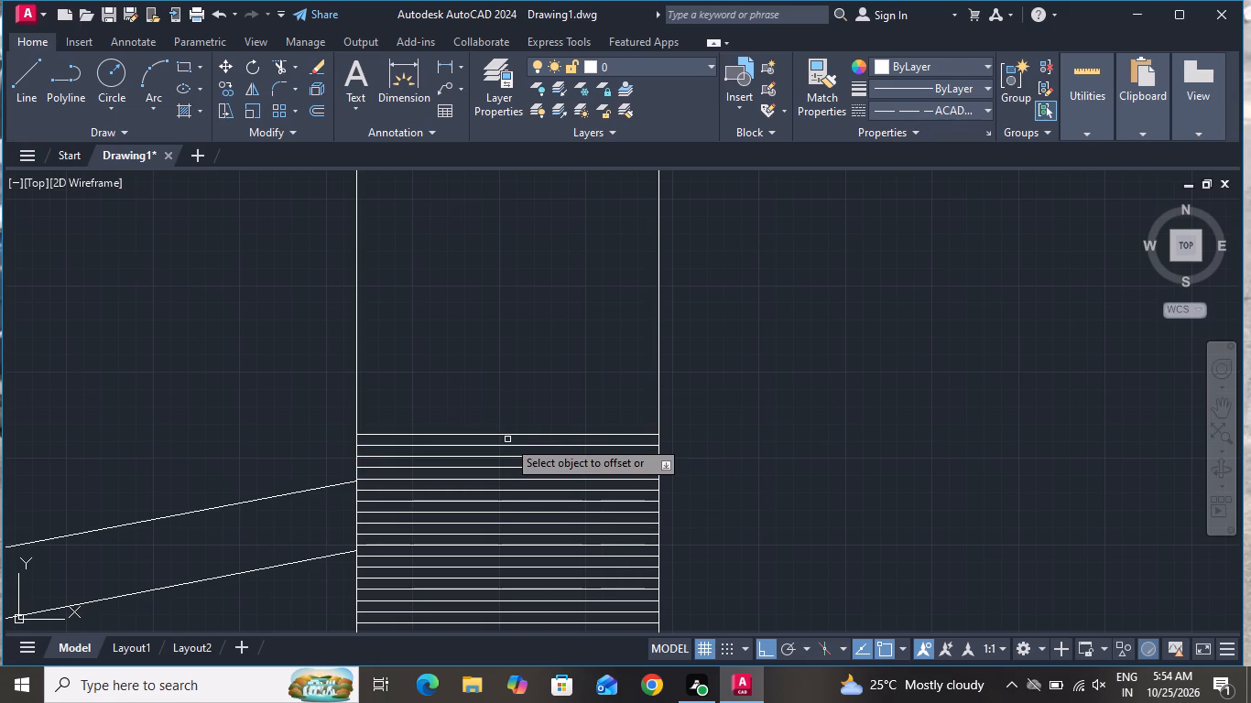
left_click(507, 437)
left_click(507, 422)
left_click(507, 422)
left_click(507, 404)
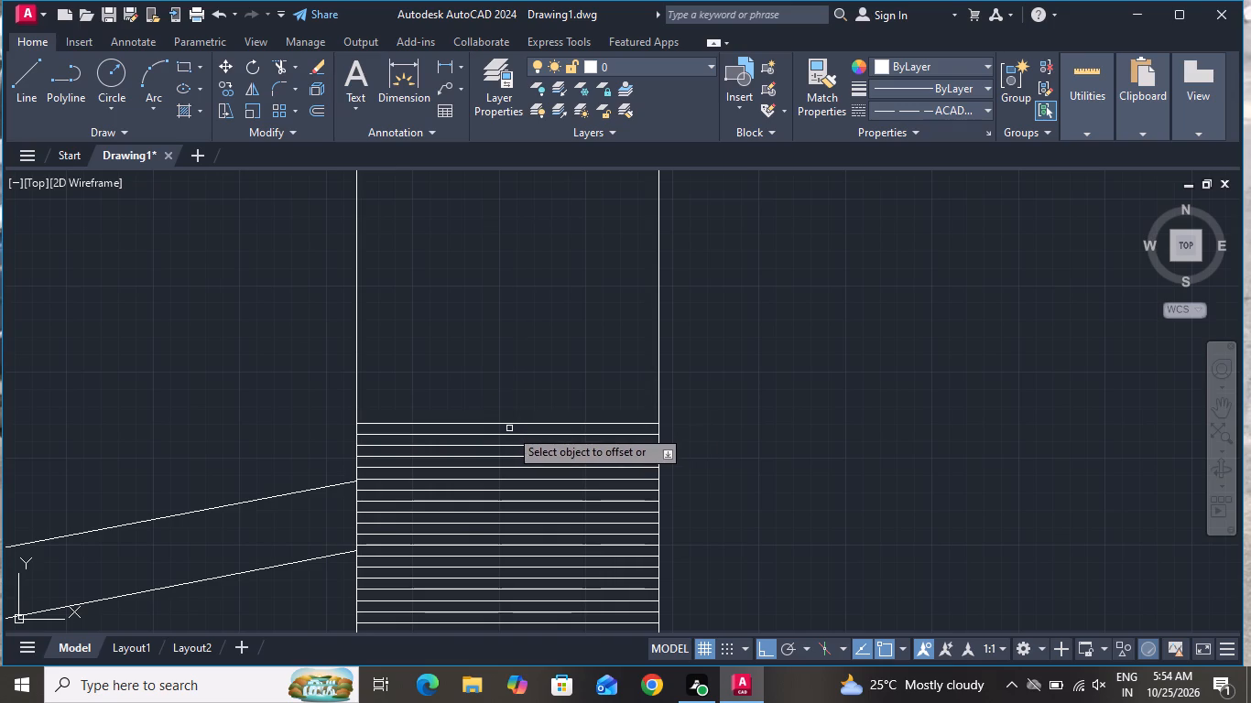
left_click(513, 425)
left_click(514, 400)
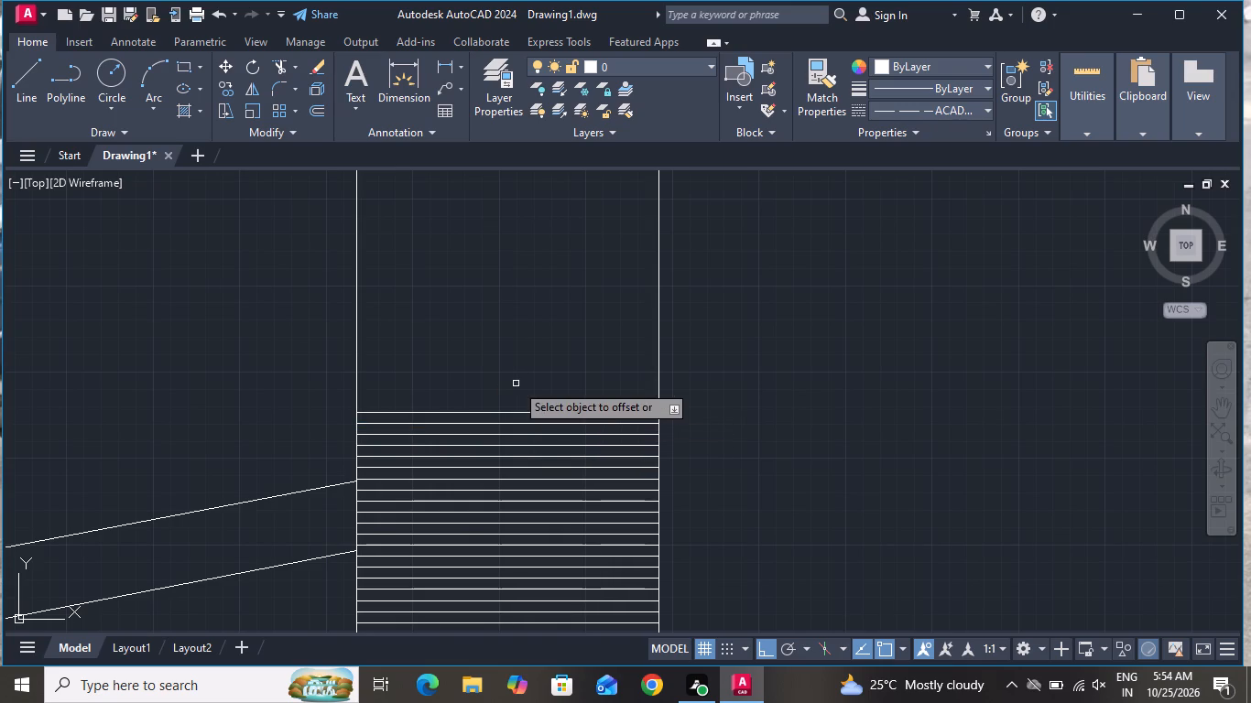
Offset the topmost cladding line upward by 200 seven times in succession, extending the tower cladding by seven lines.
scroll(520, 415, "up", 2)
left_click(524, 413)
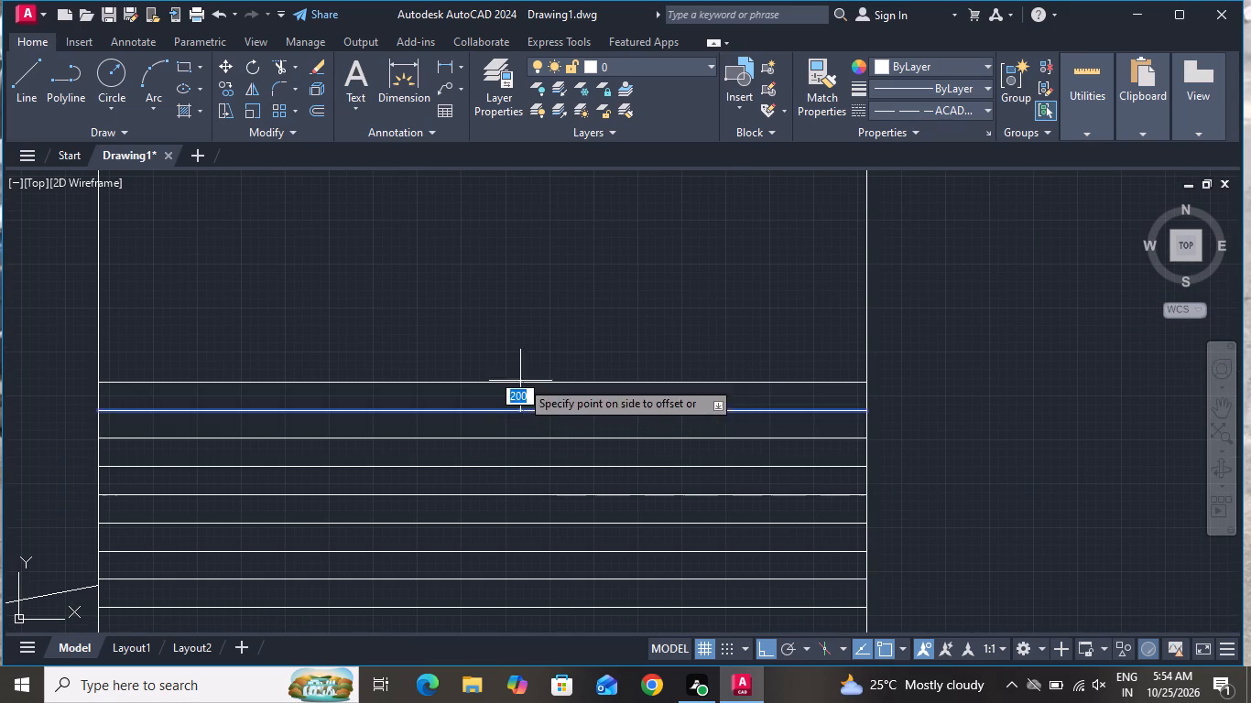
left_click(522, 373)
left_click(520, 381)
left_click(519, 362)
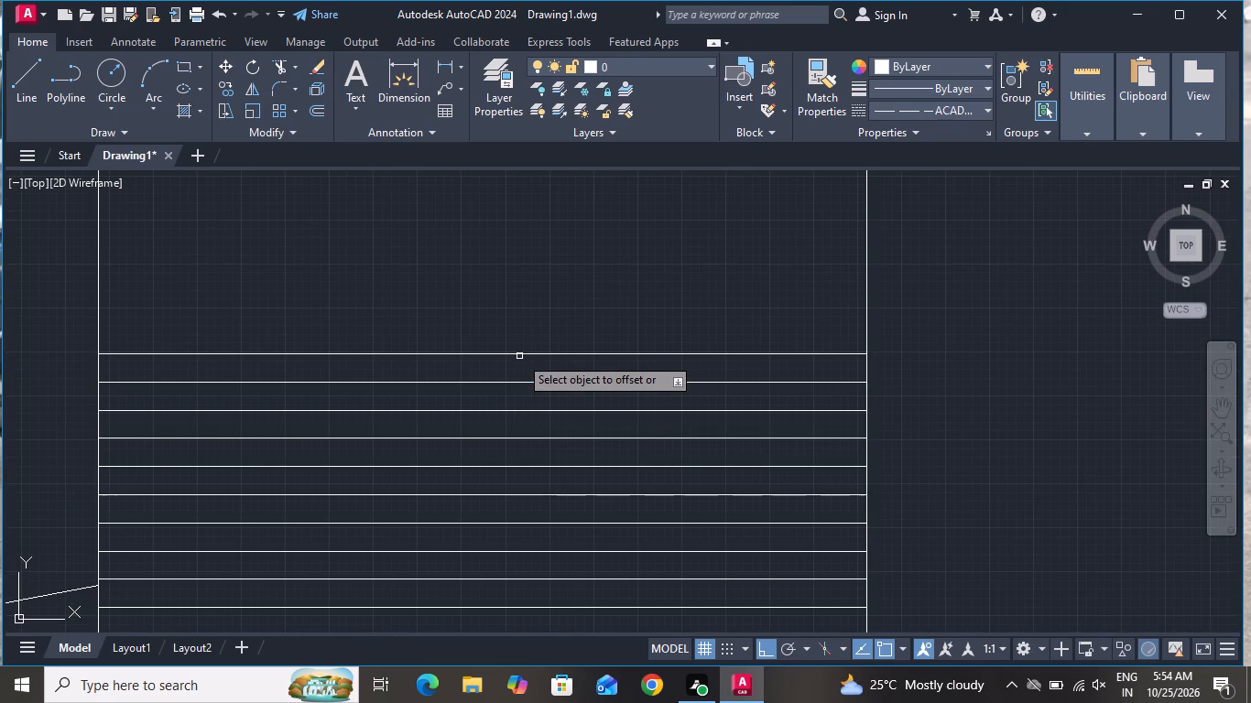
left_click(519, 355)
left_click(519, 308)
left_click(516, 324)
left_click(516, 293)
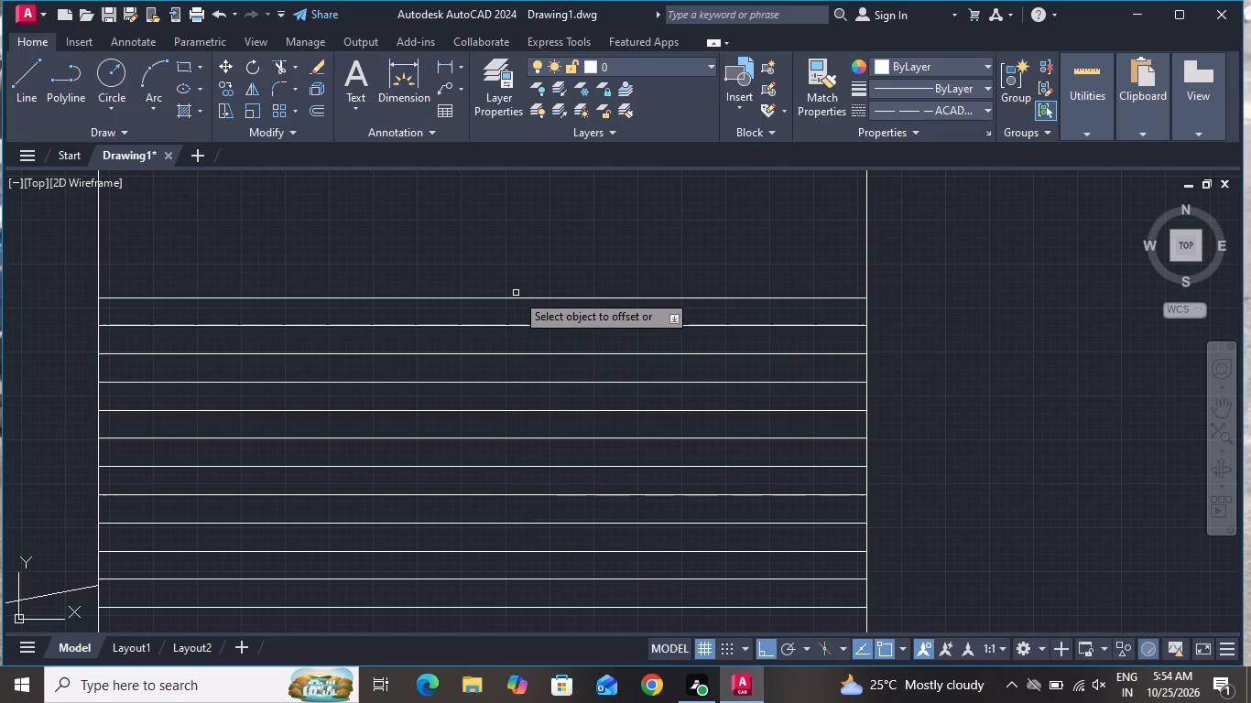
left_click(515, 297)
left_click(515, 265)
left_click(515, 269)
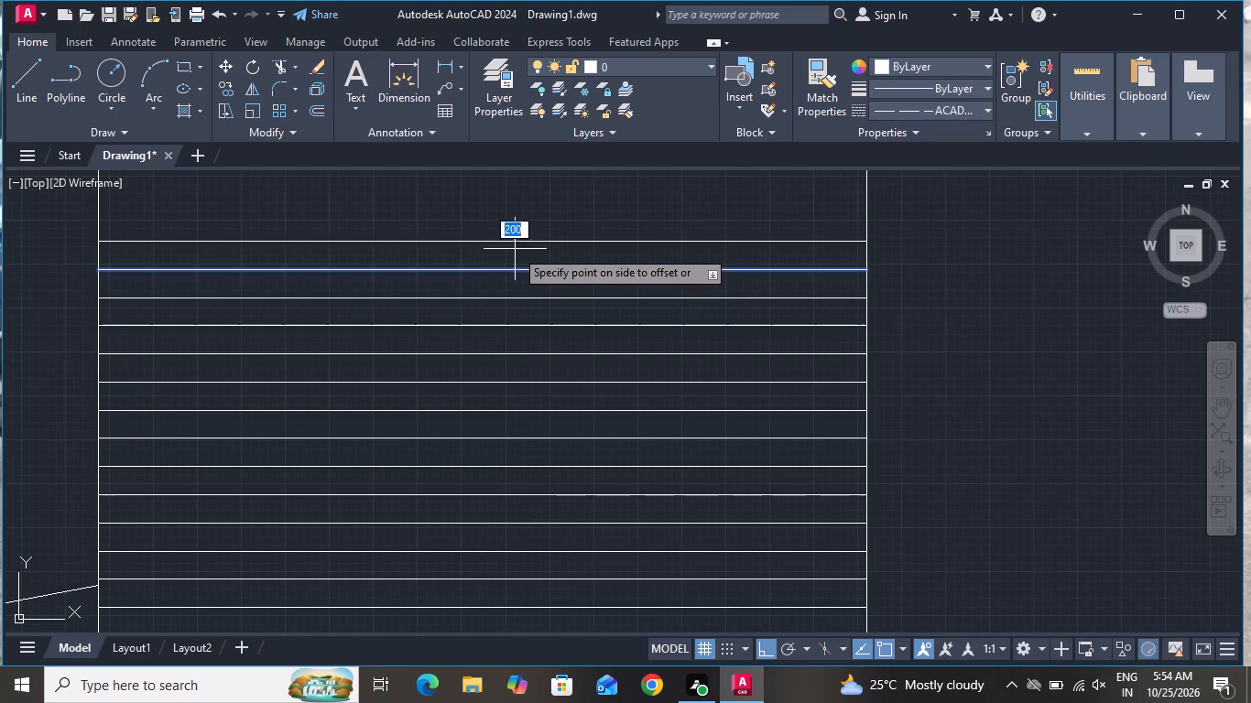
left_click(515, 247)
left_click(516, 243)
left_click(516, 226)
Offset four more cladding lines upward at 200 spacing from the tower's topmost cladding line.
scroll(512, 416, "down", 4)
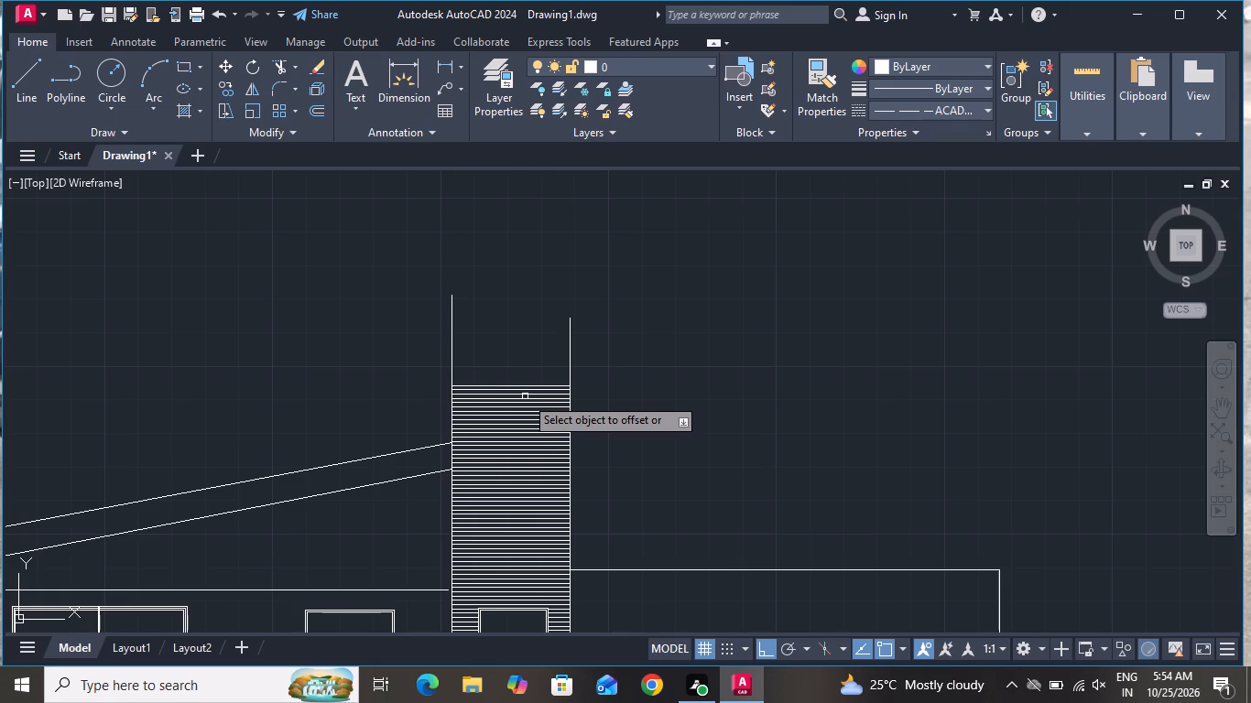
scroll(528, 391, "up", 1)
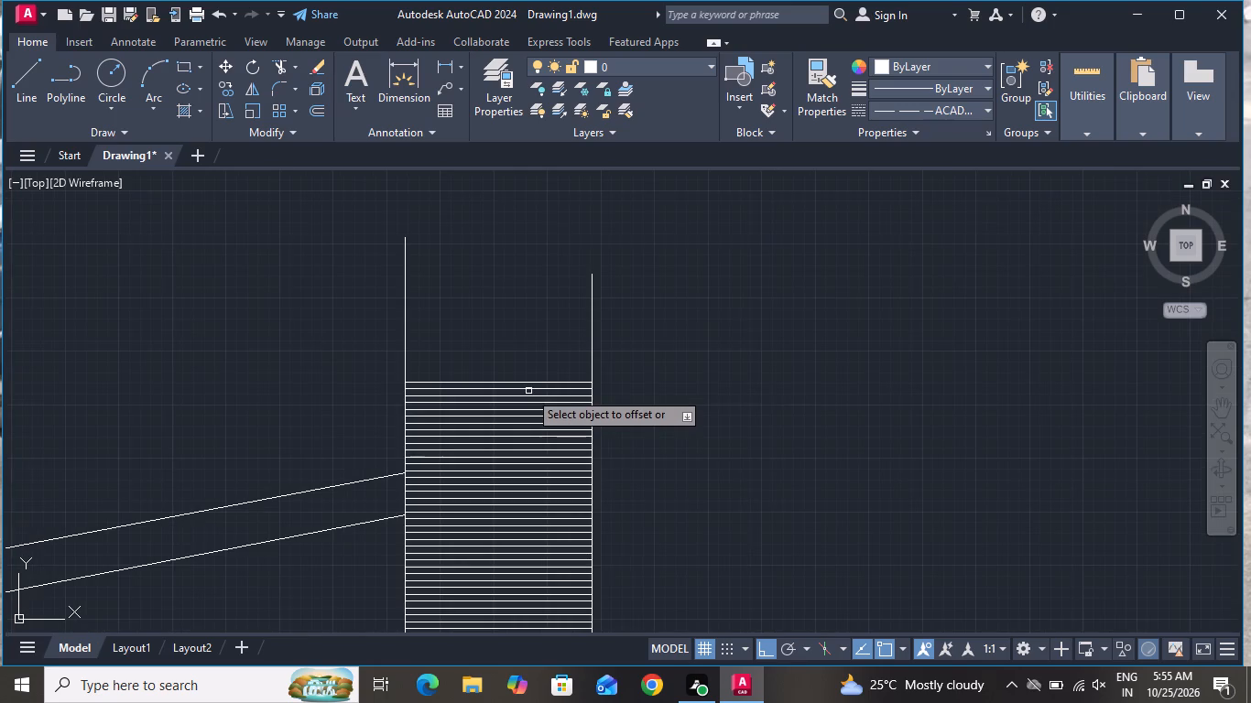
left_click(532, 379)
left_click(528, 359)
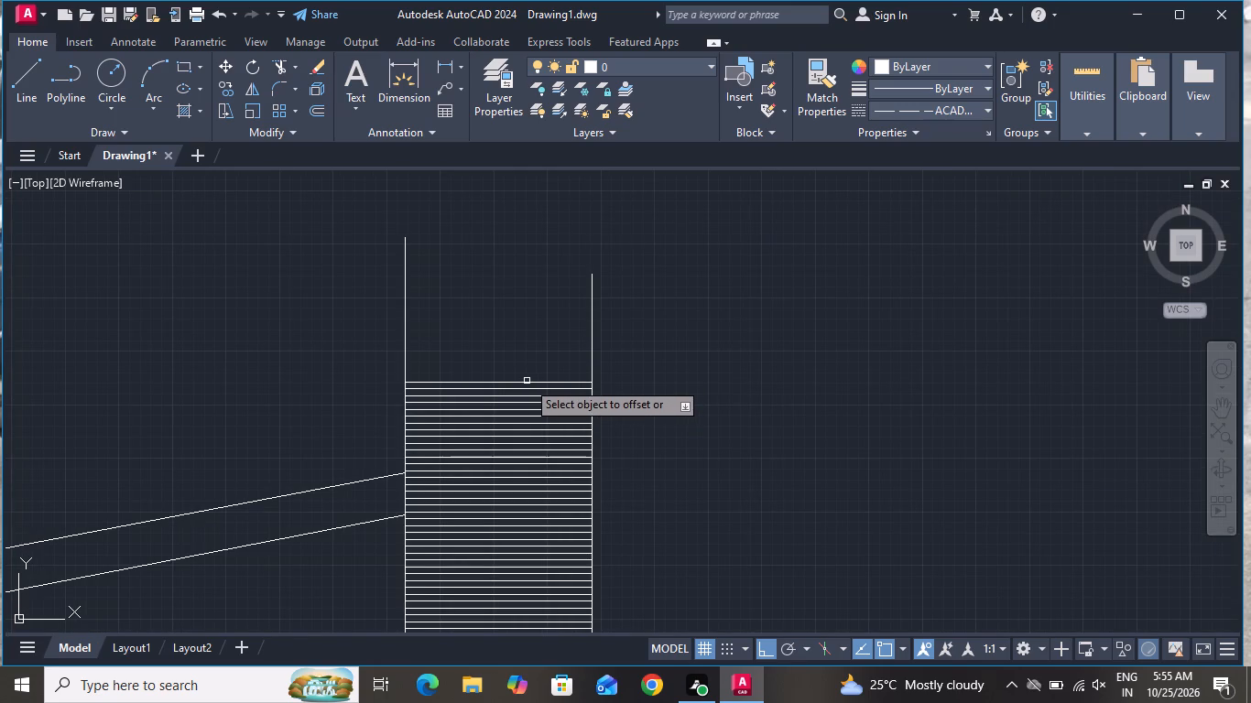
left_click(527, 379)
left_click(526, 382)
left_click(526, 367)
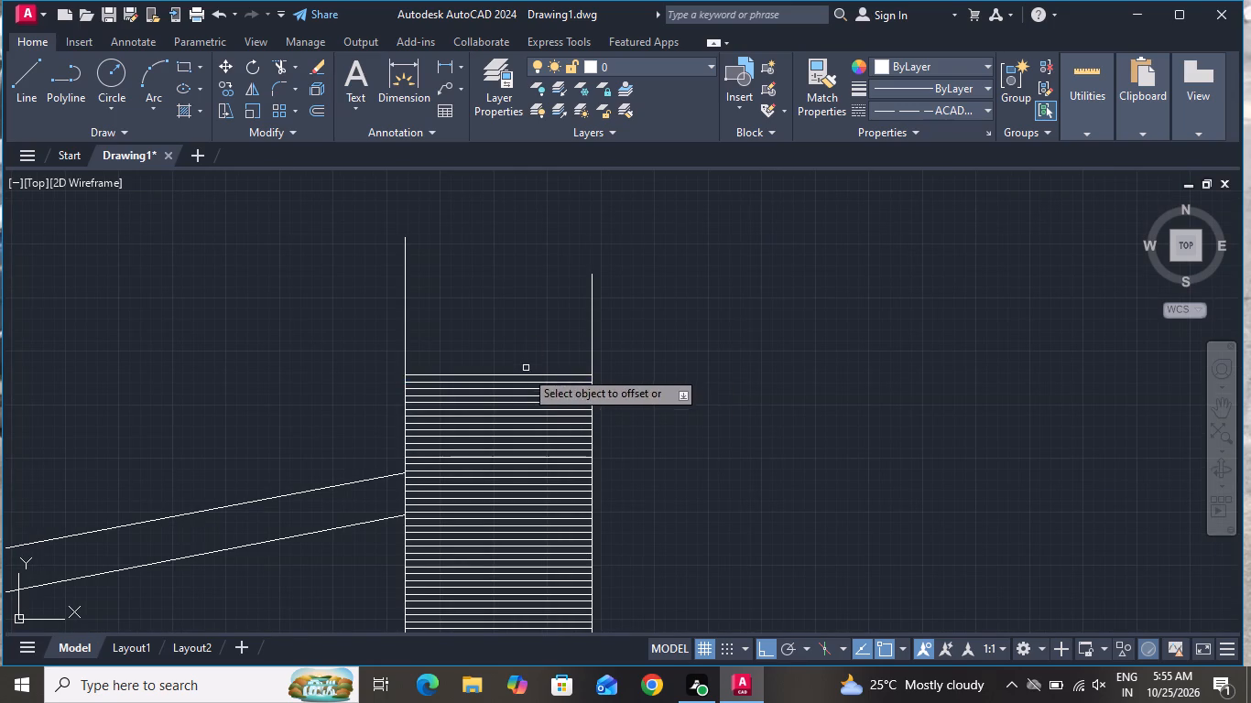
left_click(525, 375)
left_click(522, 341)
left_click(522, 363)
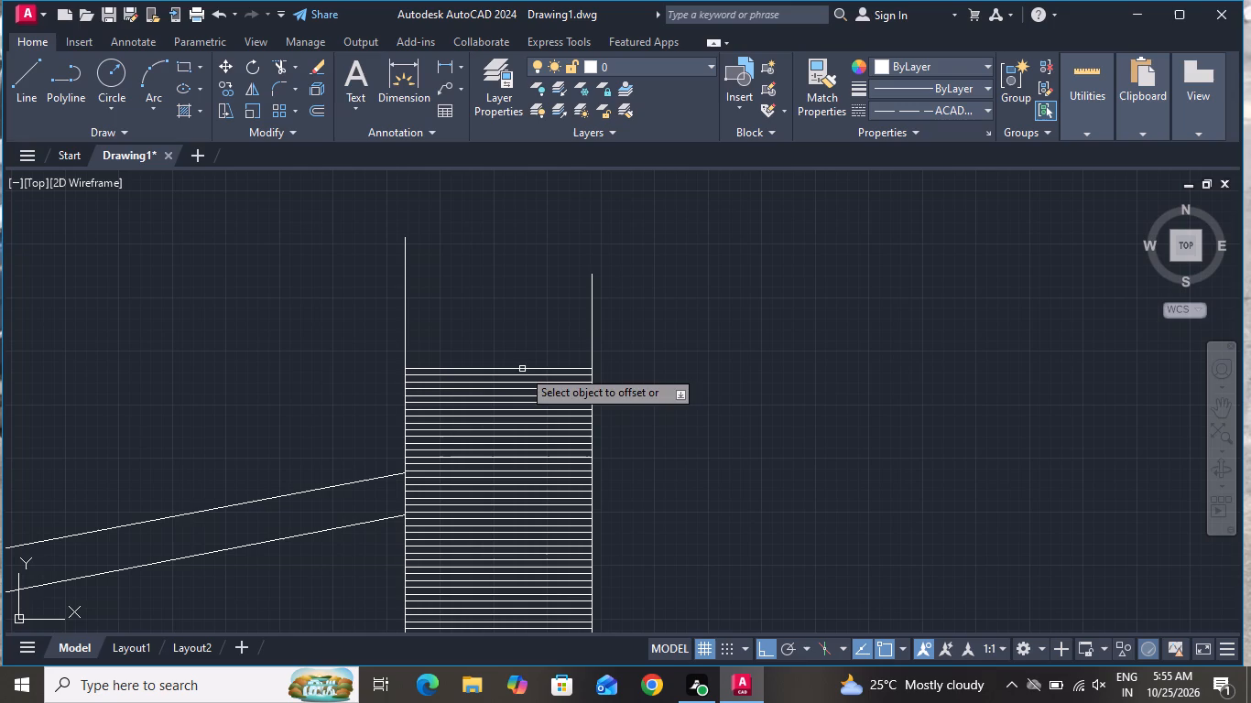
left_click(522, 369)
left_click(523, 354)
left_click(522, 363)
left_click(522, 351)
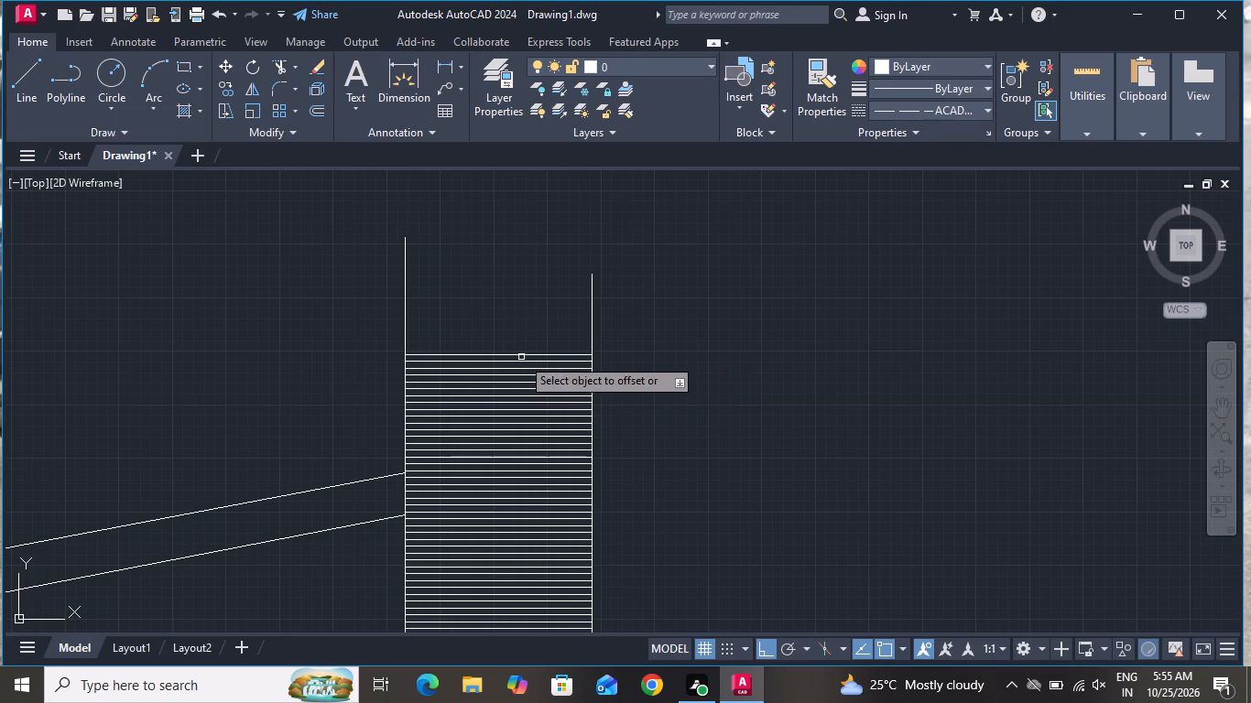
Offset six more cladding lines upward at 200 spacing, stopping just below the tops of the tower's vertical edges, and end the Offset.
left_click(524, 354)
left_click(523, 338)
left_click(521, 347)
left_click(524, 330)
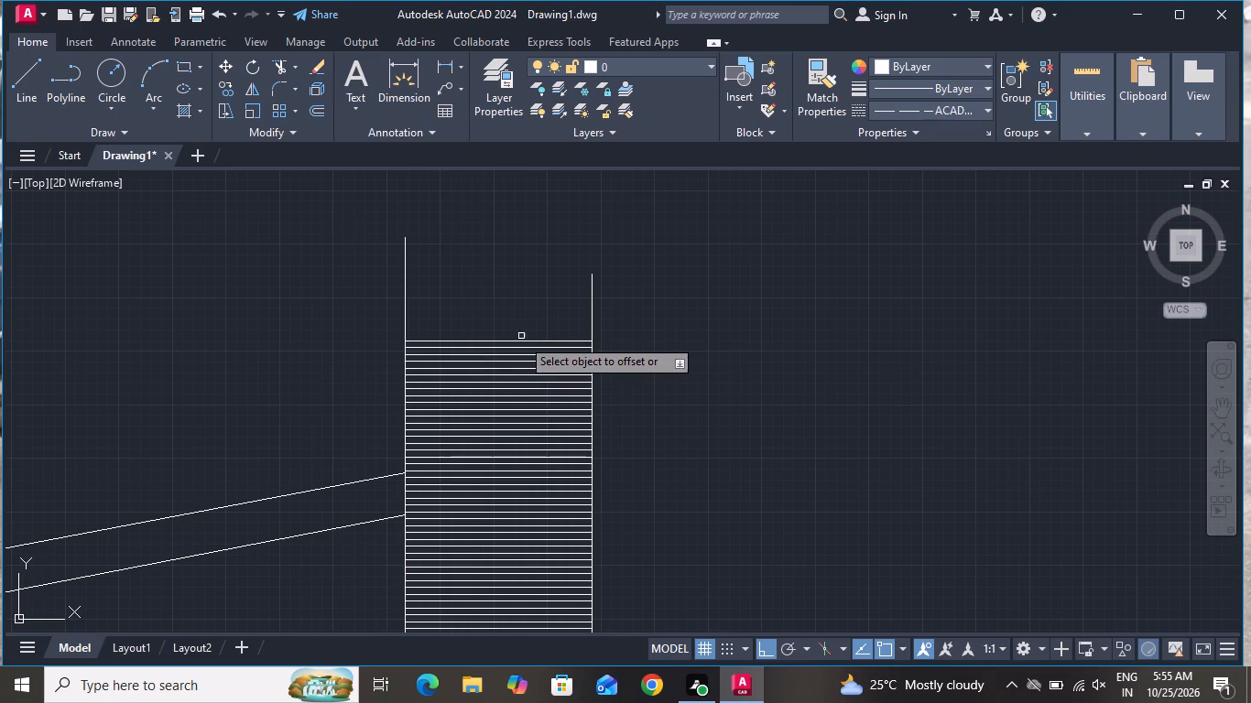
left_click(521, 340)
left_click(524, 323)
left_click(521, 333)
left_click(523, 316)
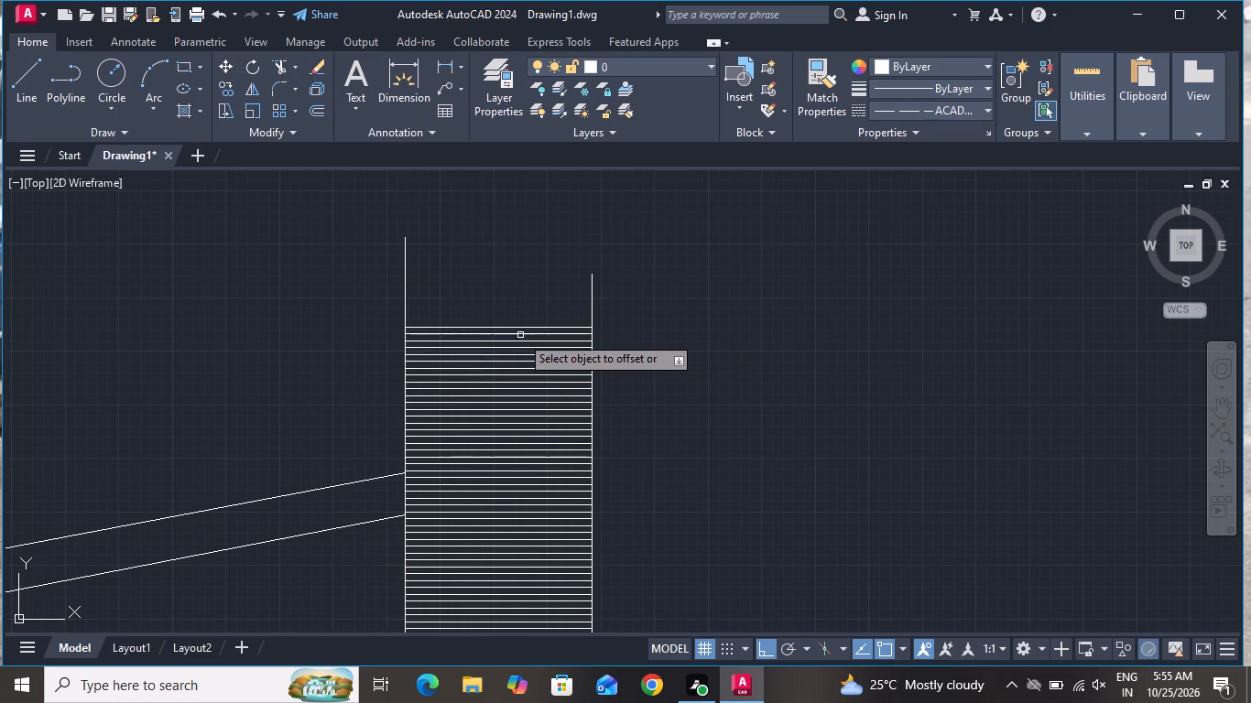
left_click(525, 327)
left_click(525, 314)
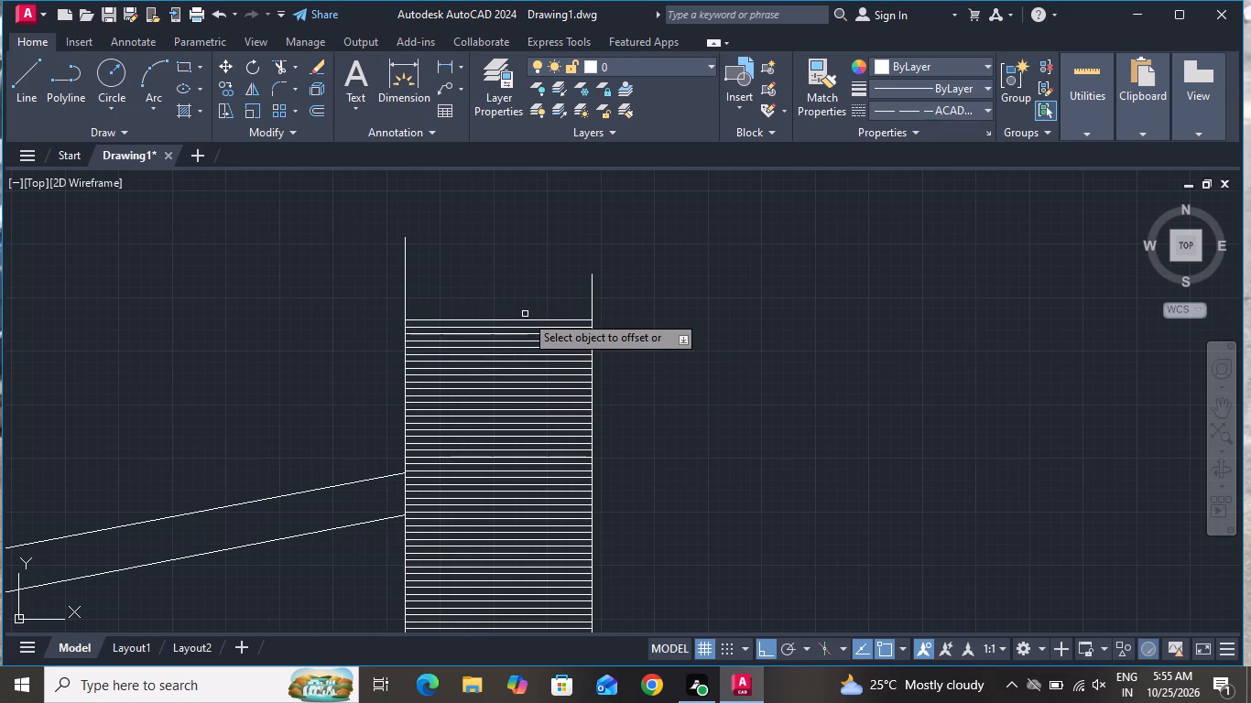
left_click(528, 319)
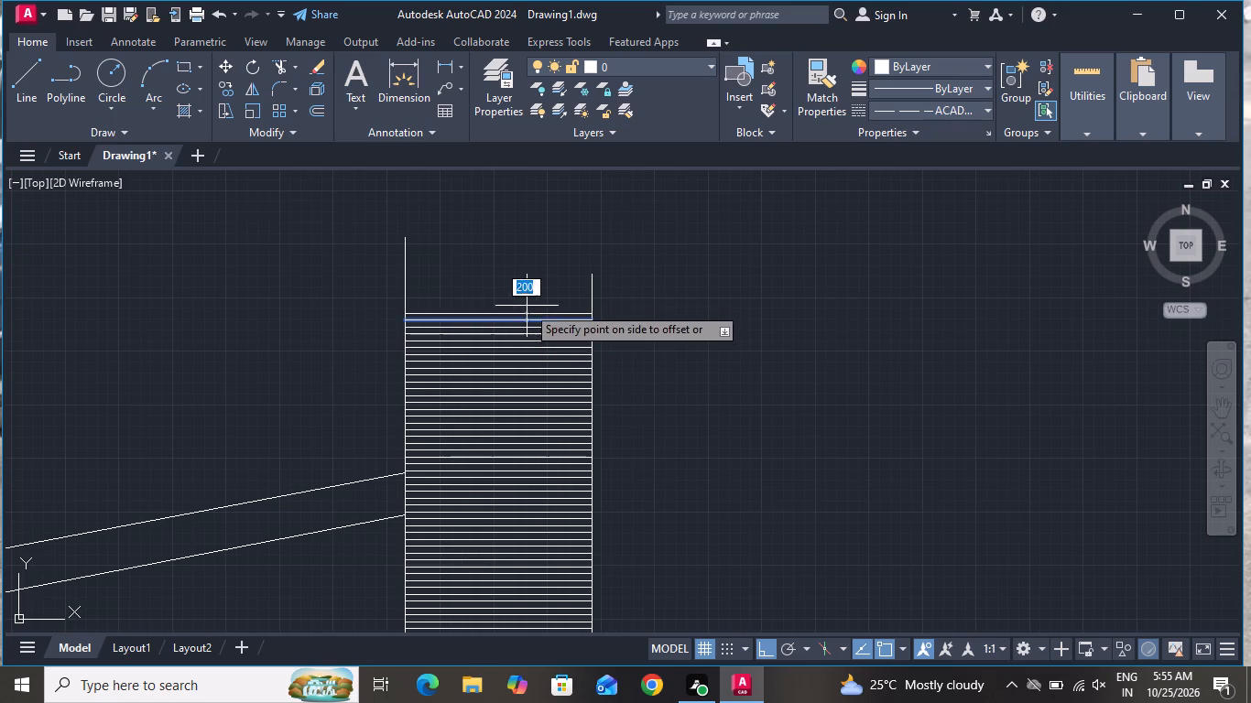
left_click(527, 300)
right_click(527, 299)
left_click(606, 331)
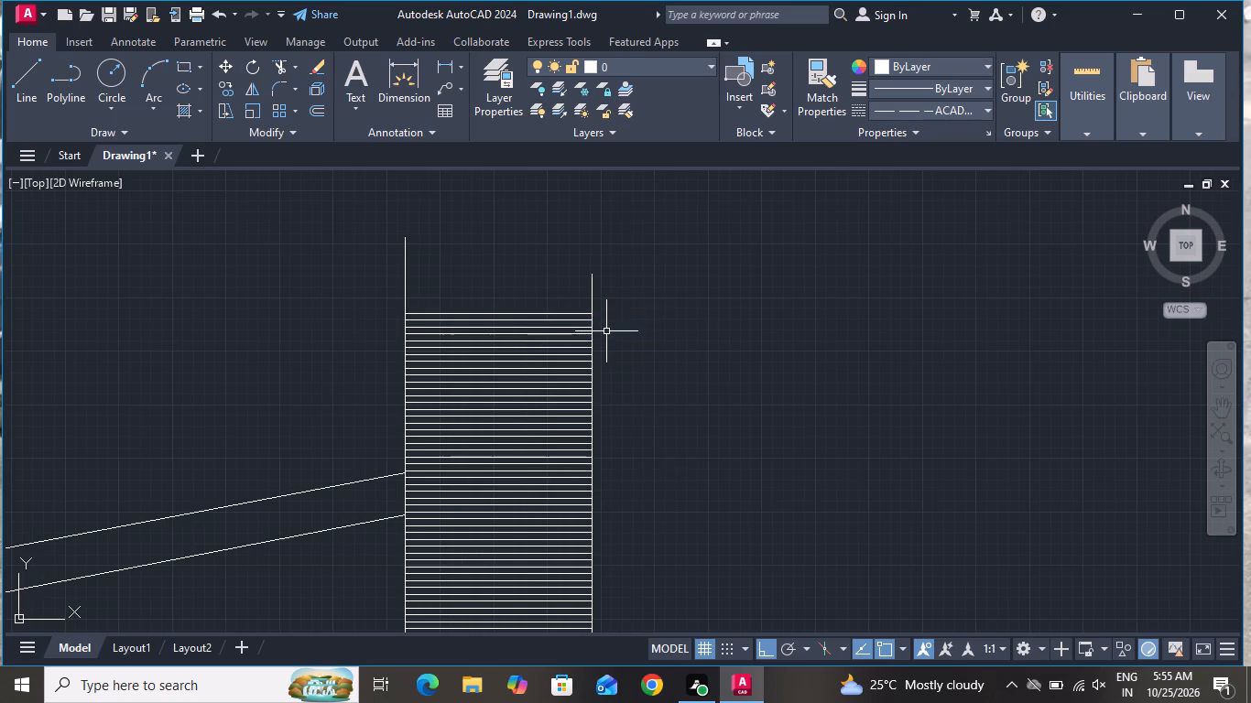
Draw a vertical line about 8730 long straight up from the outer top corner of the upper-floor wing beyond the tower.
scroll(602, 358, "down", 3)
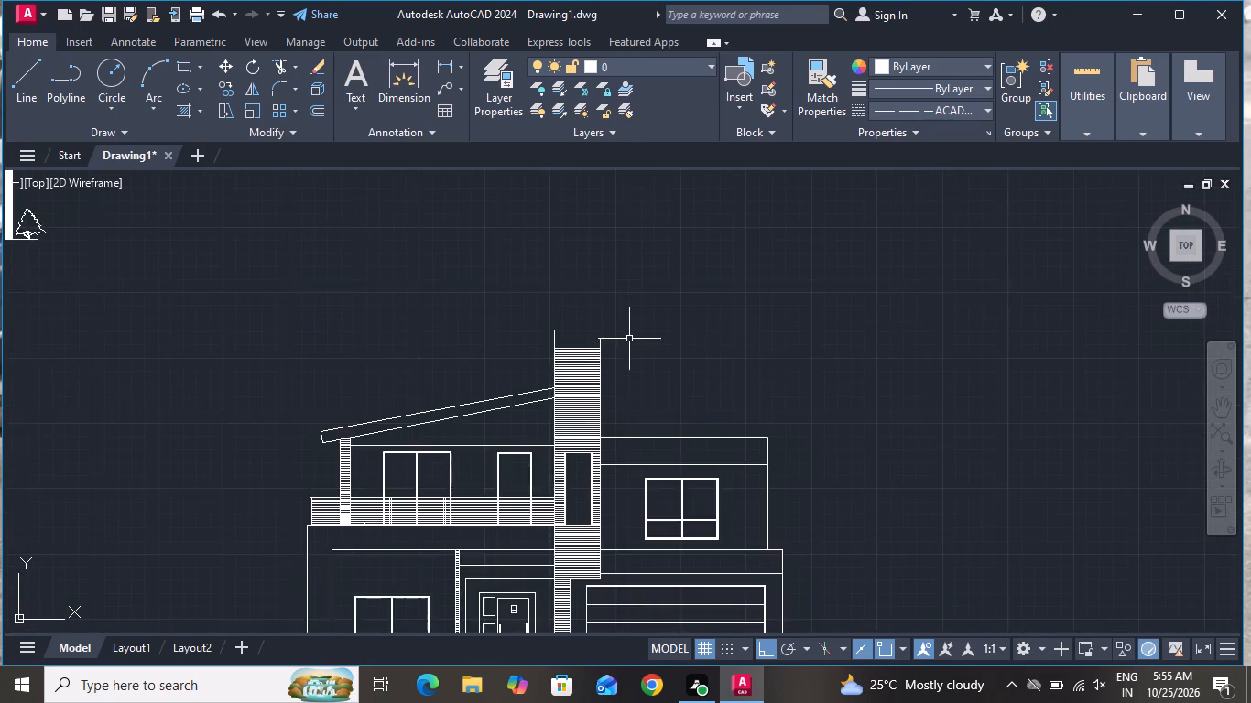
scroll(630, 338, "down", 1)
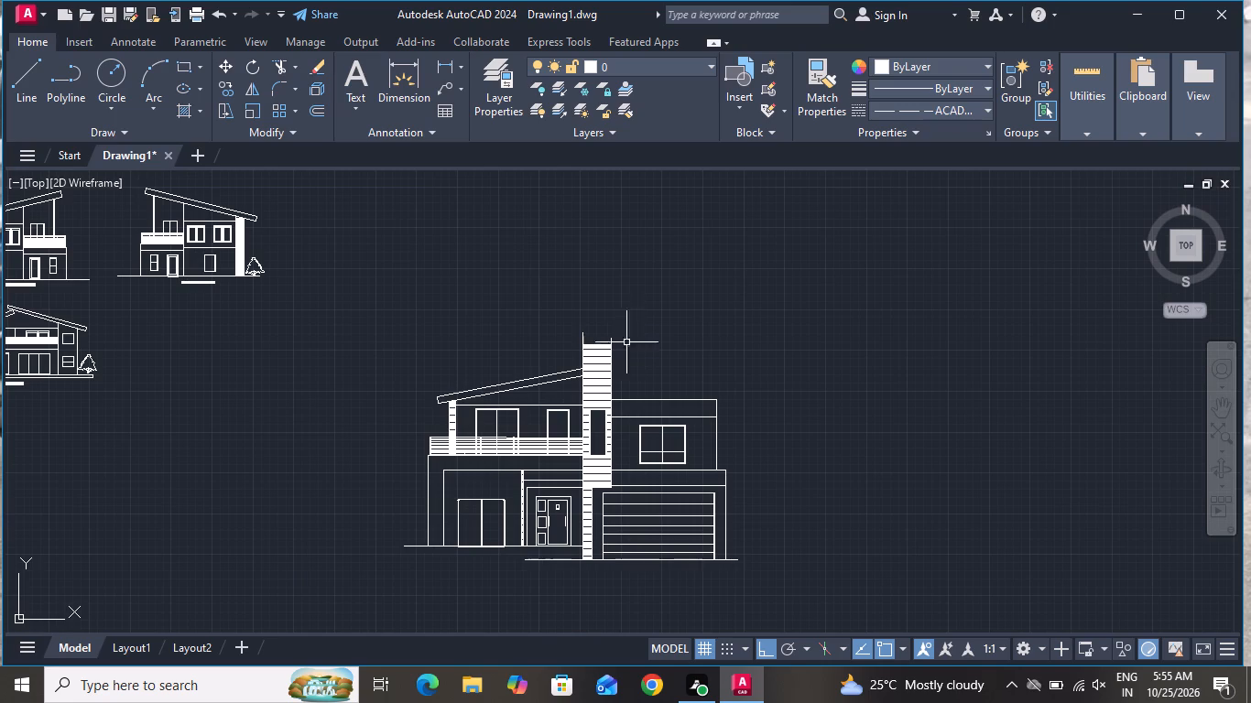
scroll(616, 355, "up", 1)
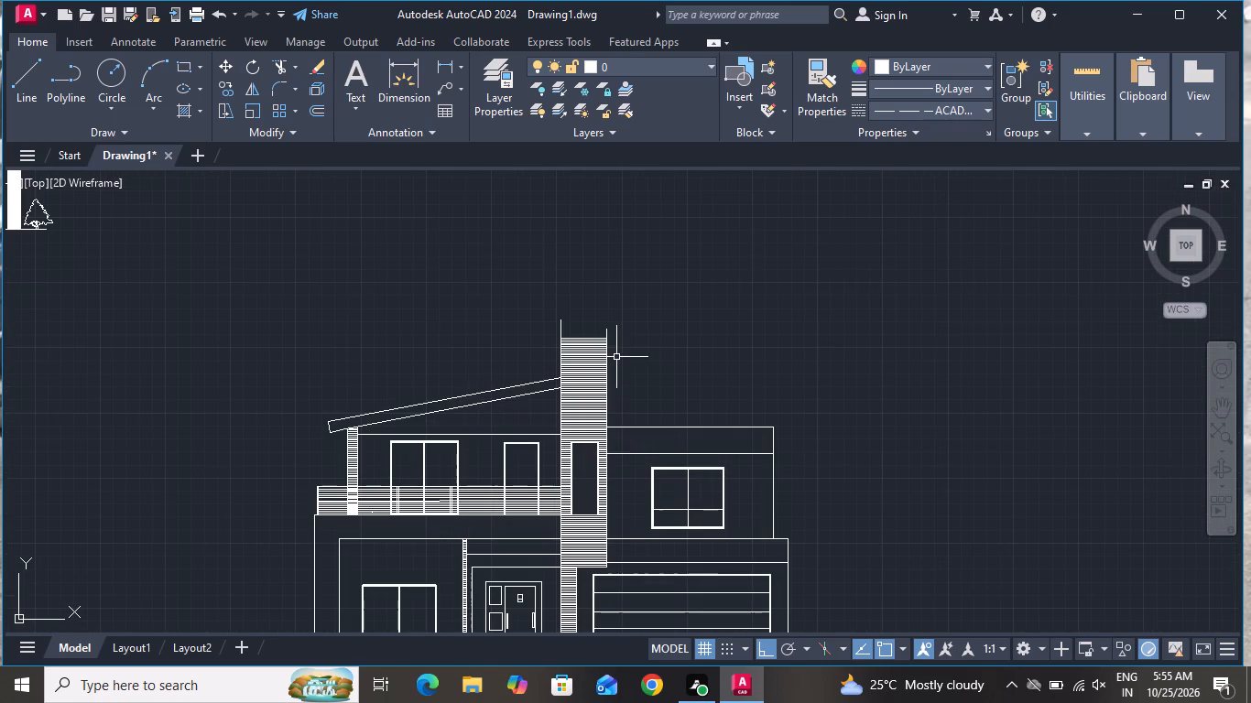
left_click(19, 70)
left_click(773, 431)
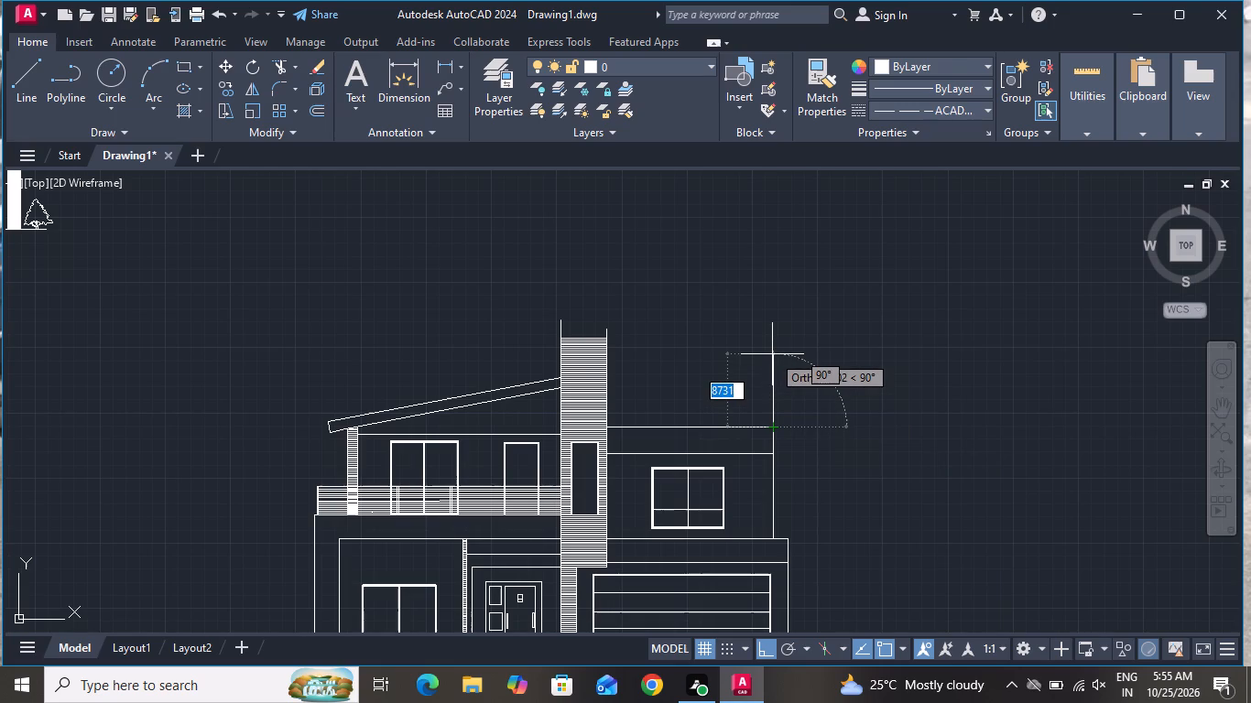
left_click(772, 354)
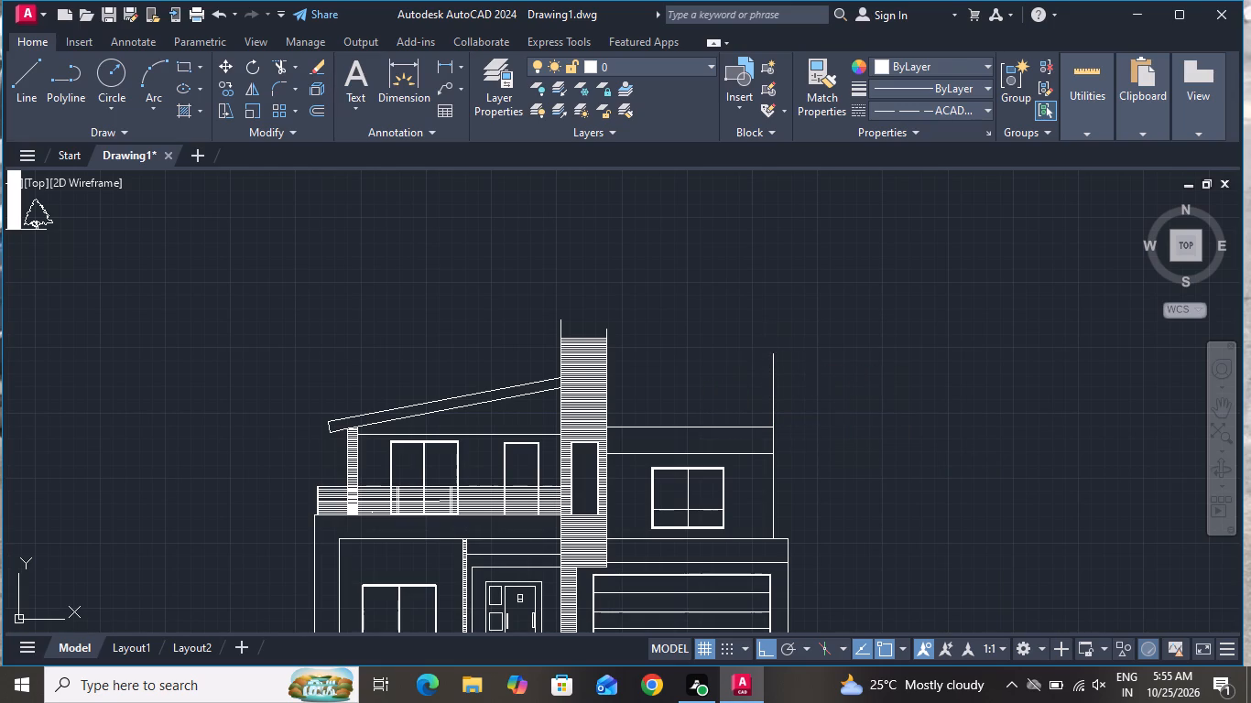
right_click(774, 353)
left_click(809, 376)
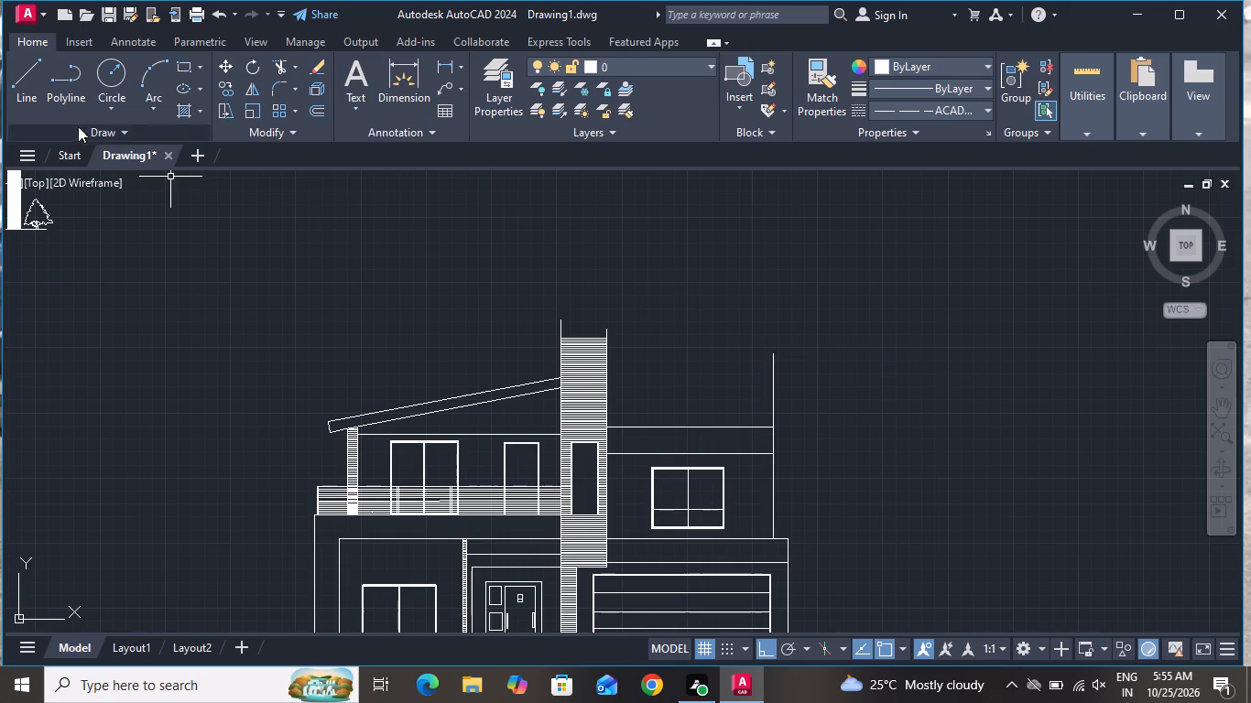
With Ortho off, draw the second roof's lower edge about 31705 long, rising from beyond the wing past the tower, and a short vertical upper end.
left_click(29, 66)
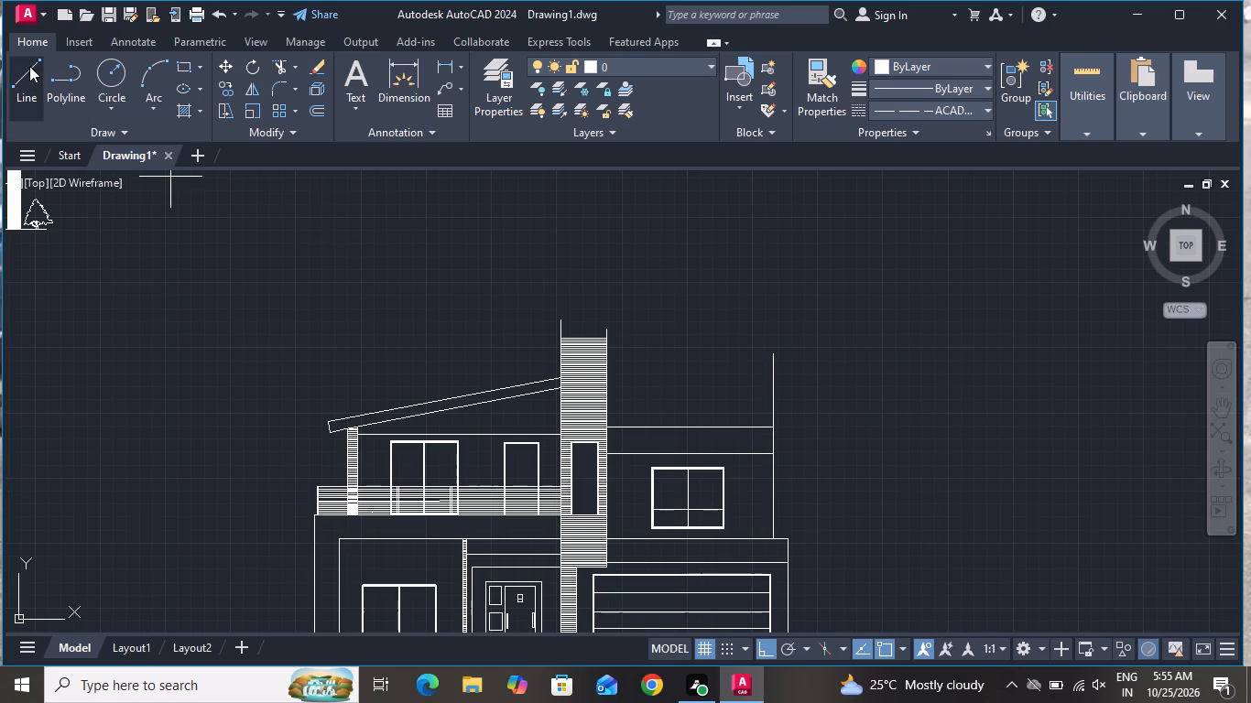
scroll(607, 273, "up", 2)
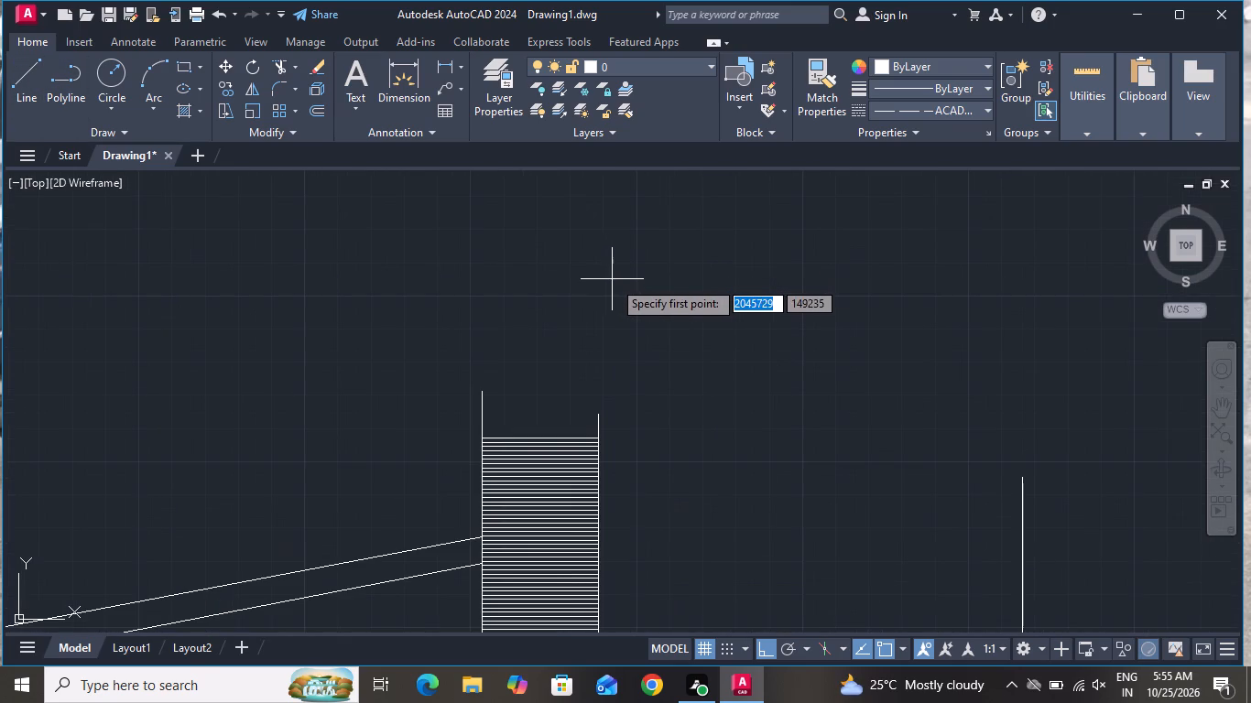
scroll(682, 292, "down", 1)
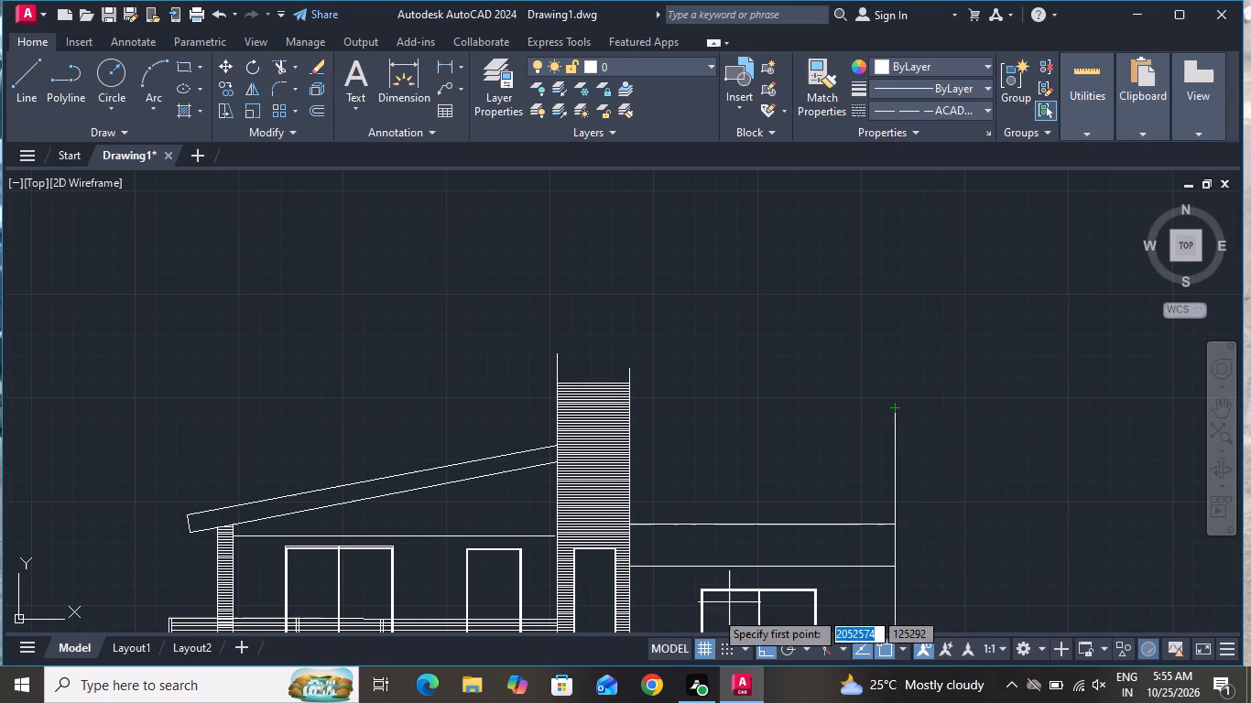
left_click(767, 648)
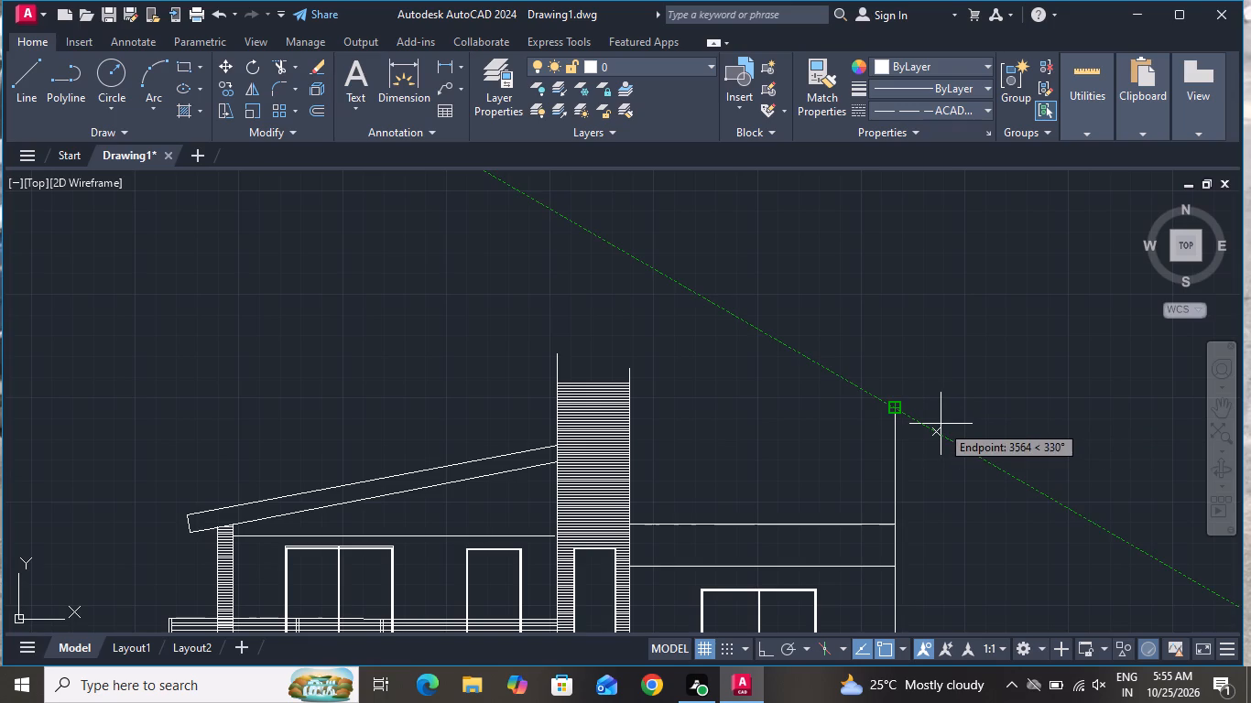
left_click(937, 428)
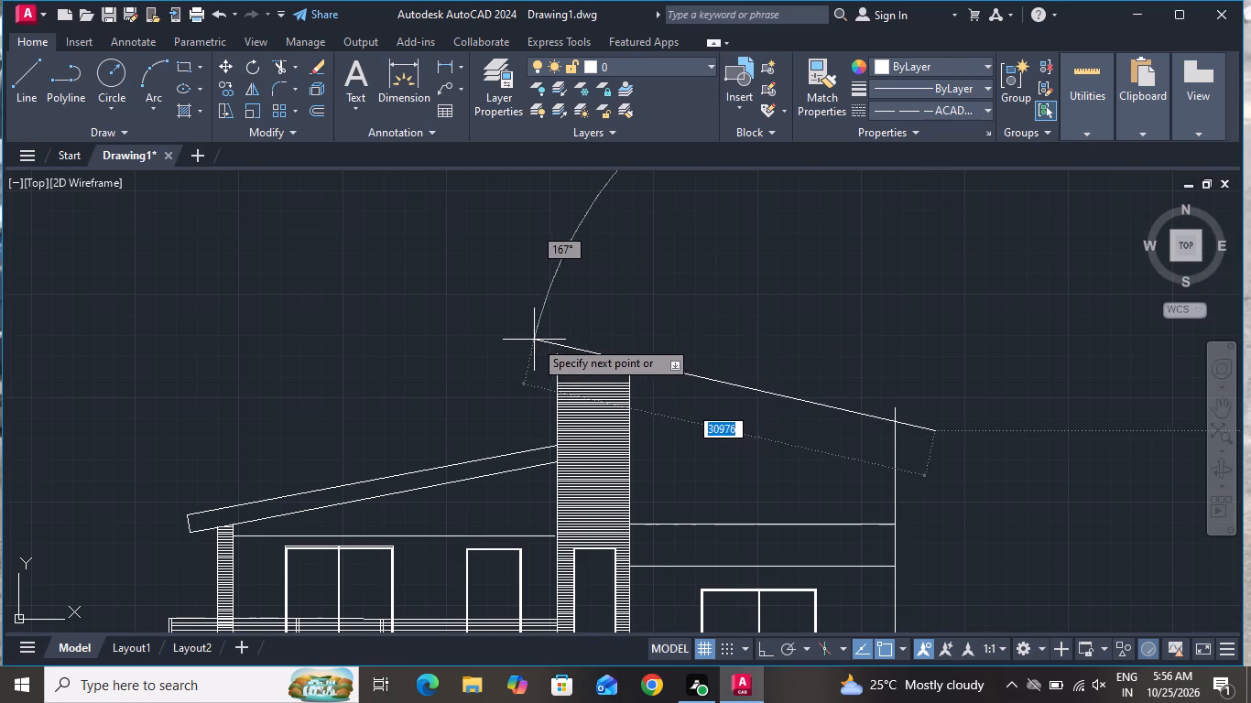
scroll(525, 341, "up", 2)
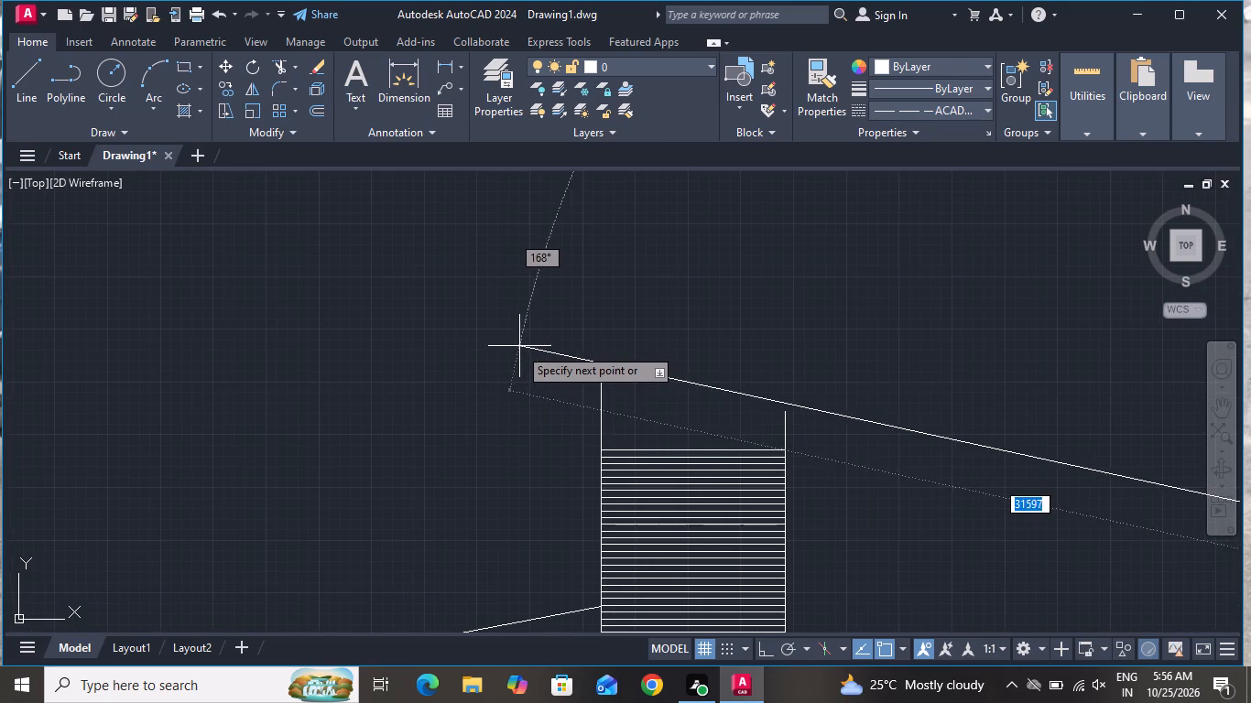
scroll(513, 352, "up", 2)
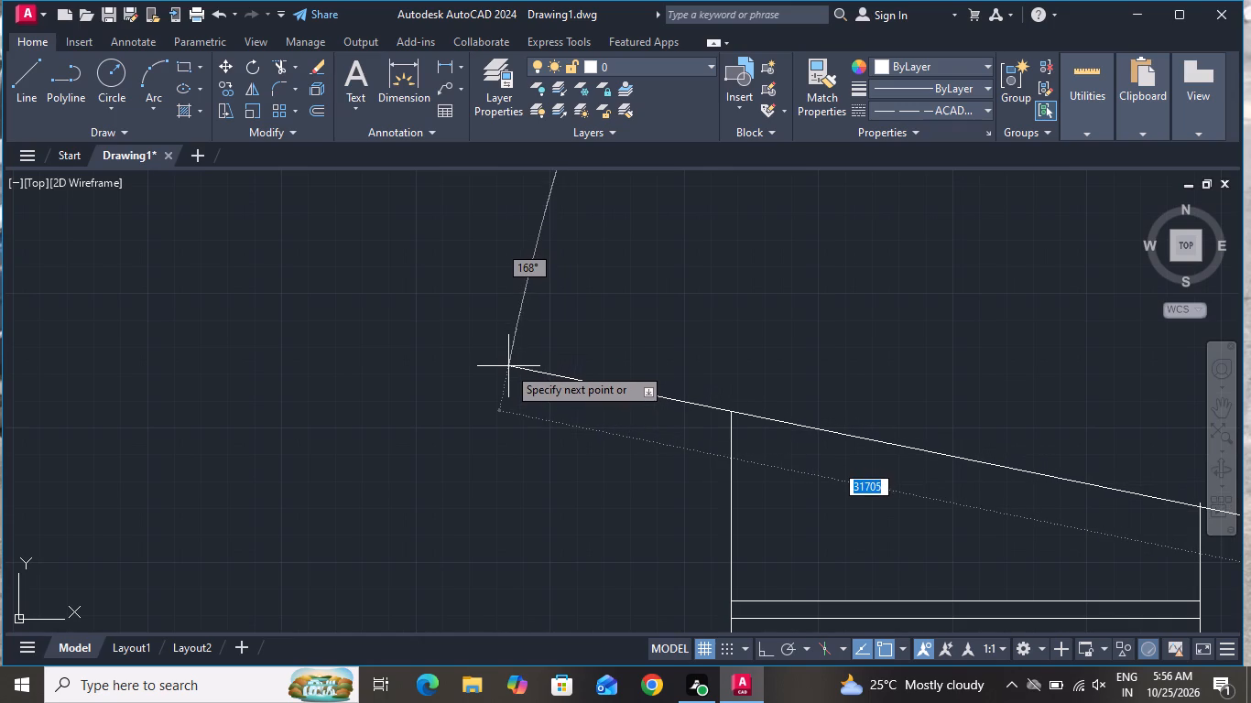
left_click(507, 366)
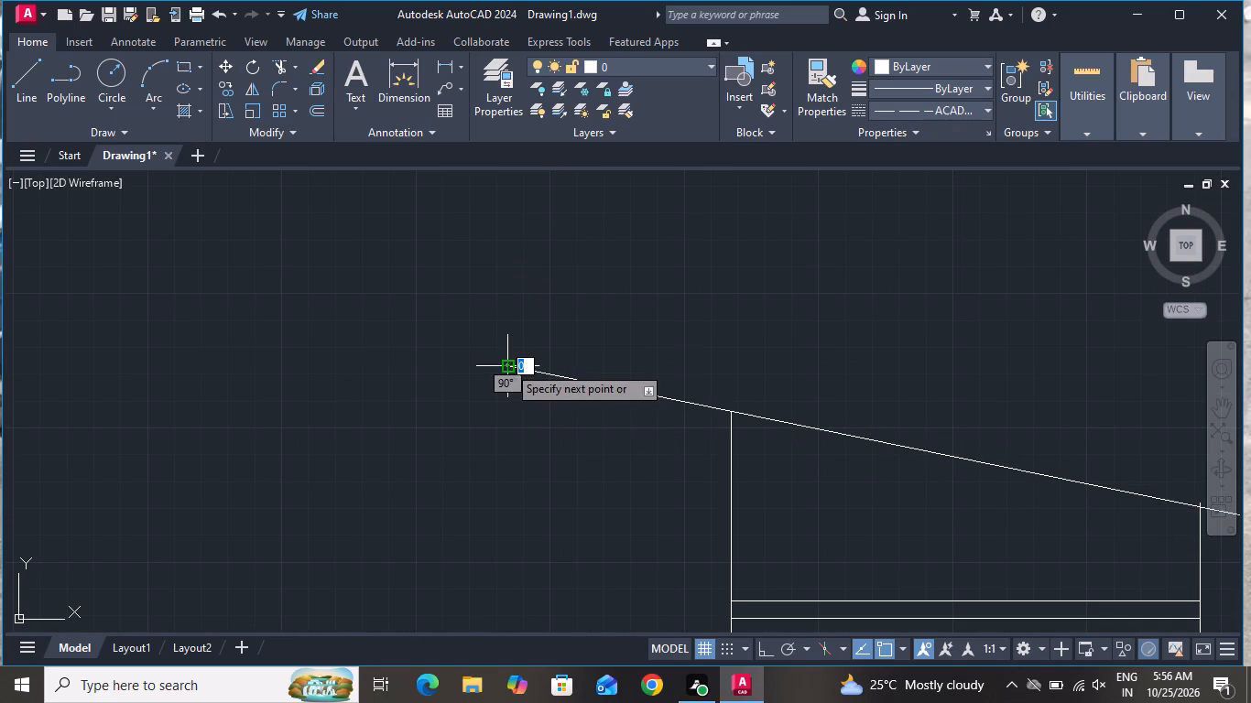
left_click(506, 293)
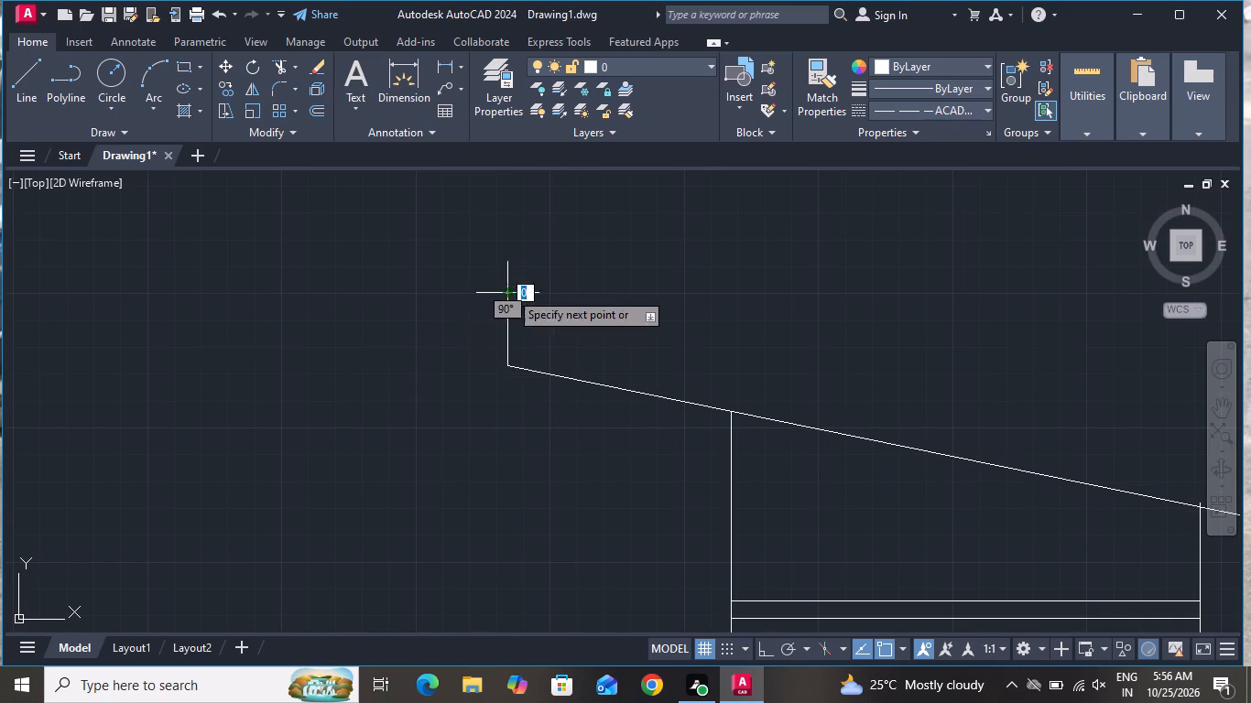
Draw the roof's upper edge about 31700 long, sloping down at 11° parallel to the lower edge, and close its low end.
scroll(553, 307, "down", 2)
scroll(686, 326, "down", 3)
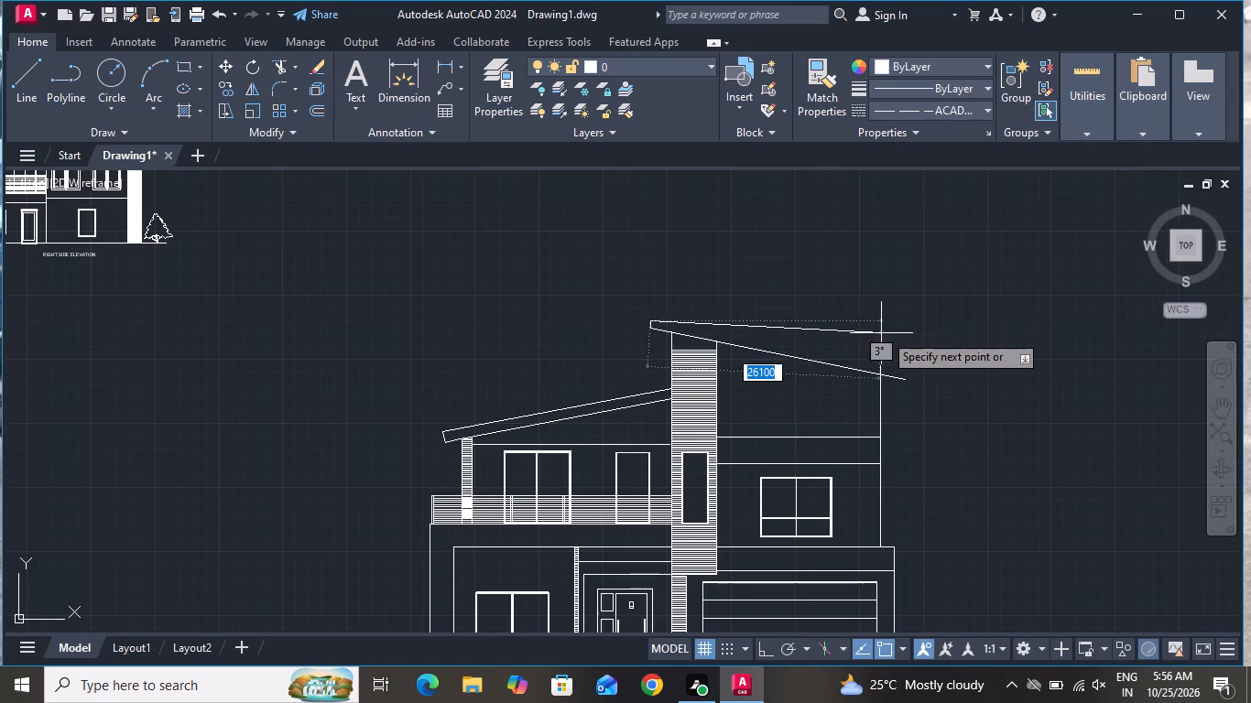
scroll(929, 352, "up", 3)
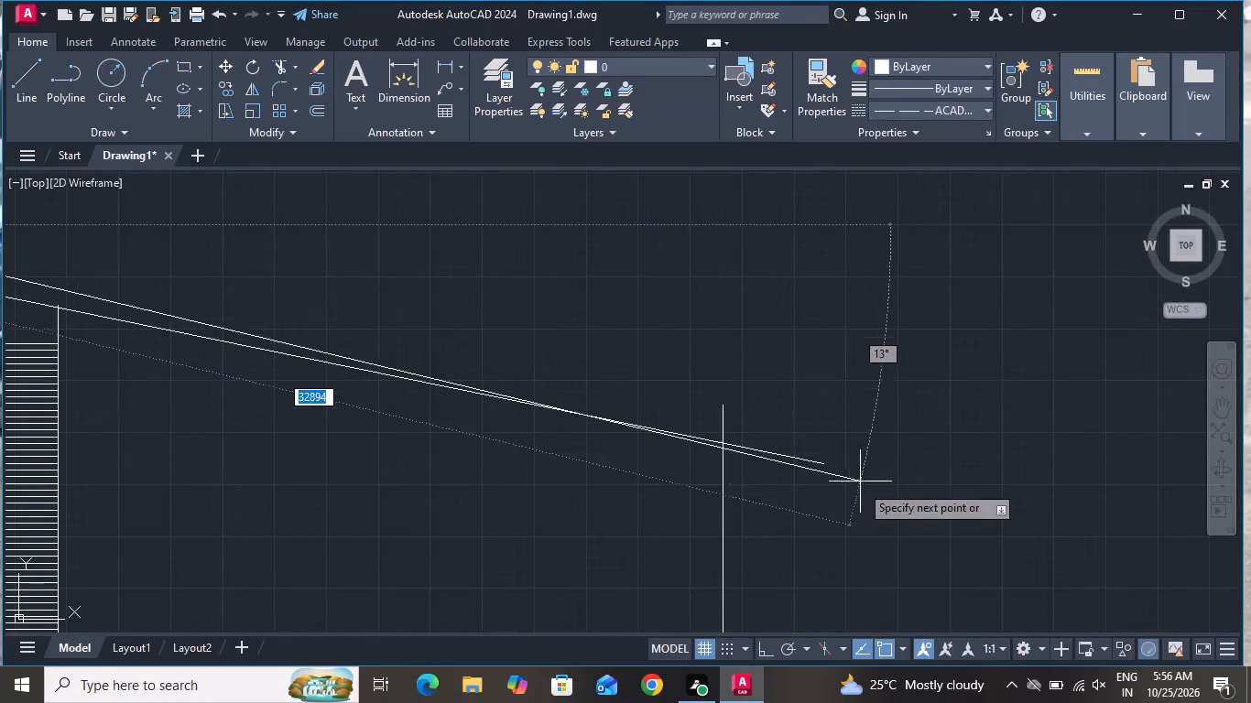
scroll(875, 386, "down", 2)
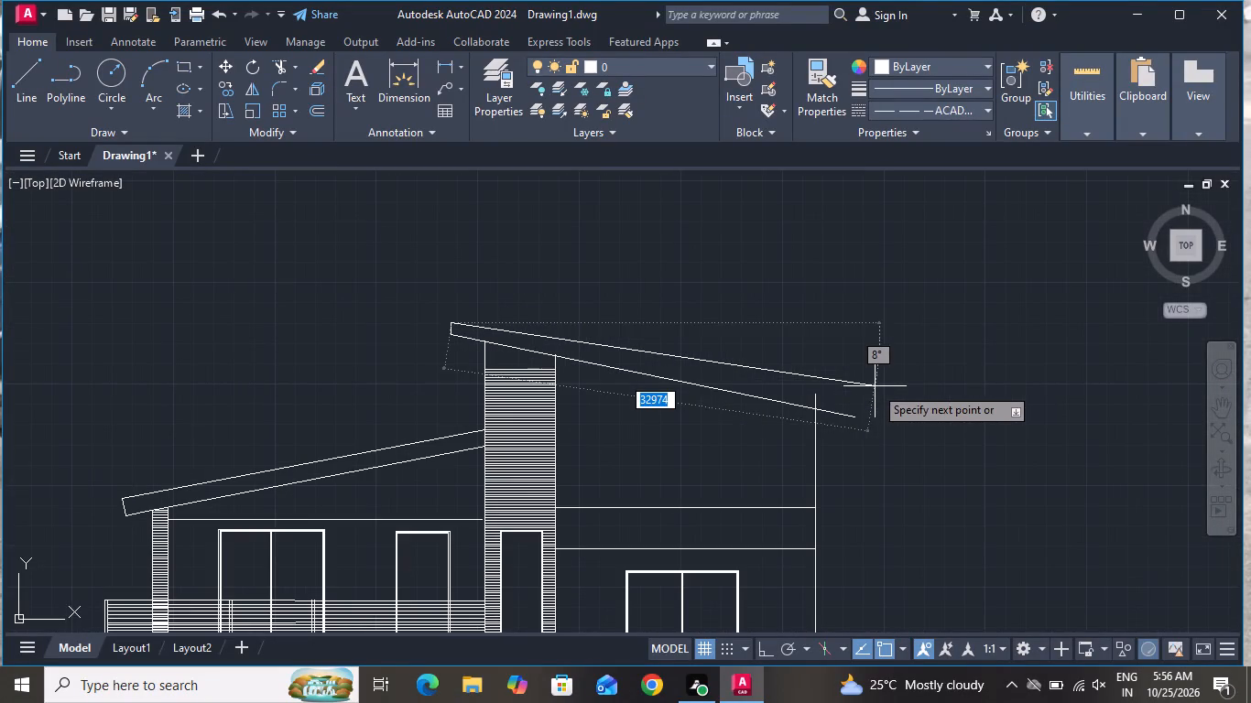
scroll(858, 405, "up", 2)
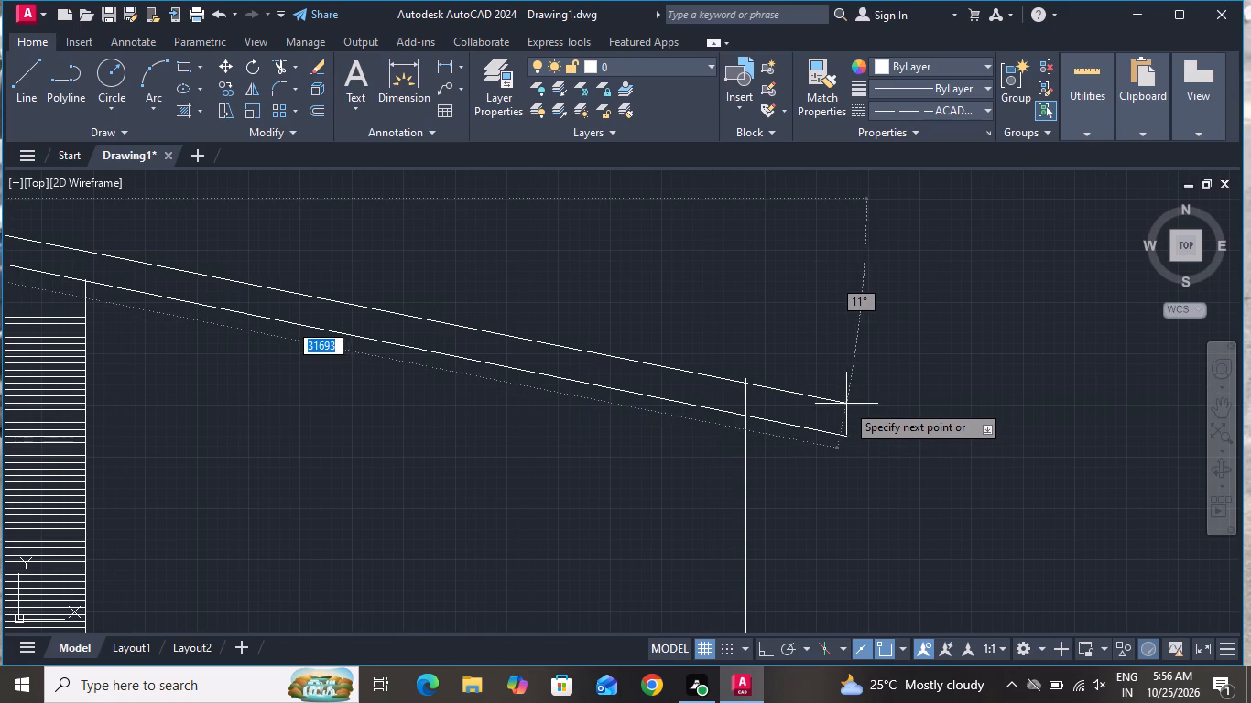
scroll(846, 404, "down", 2)
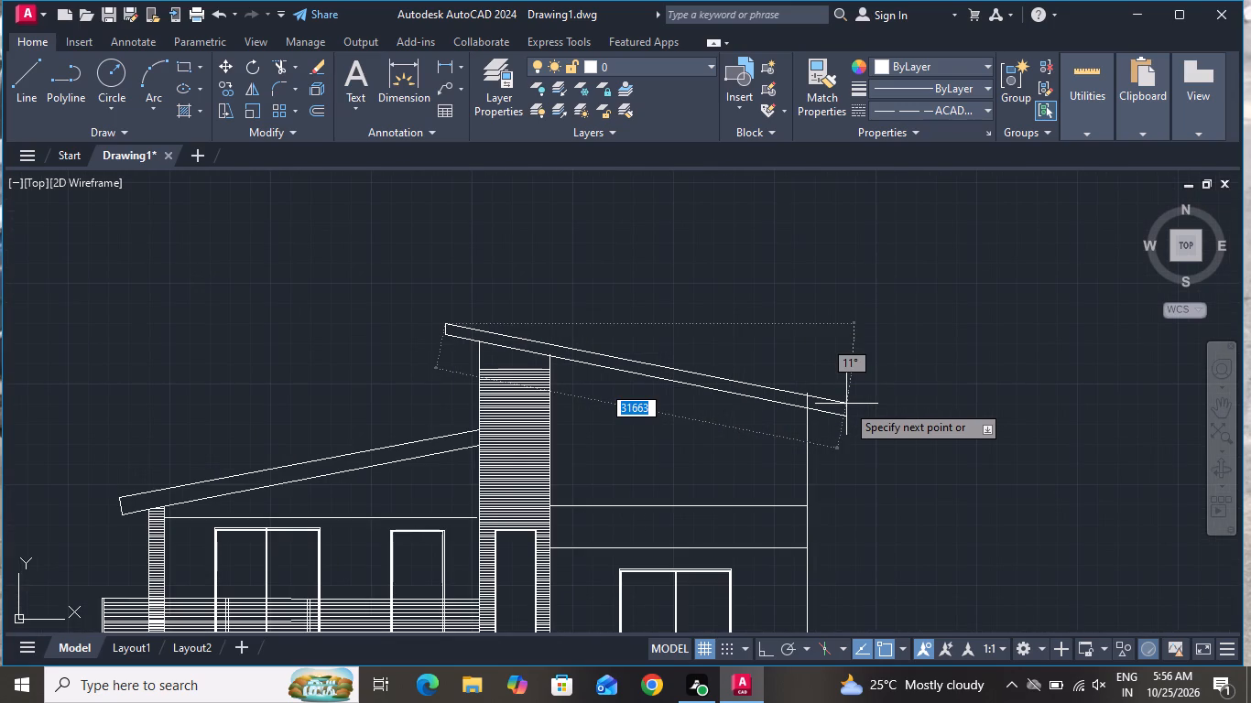
scroll(846, 404, "up", 2)
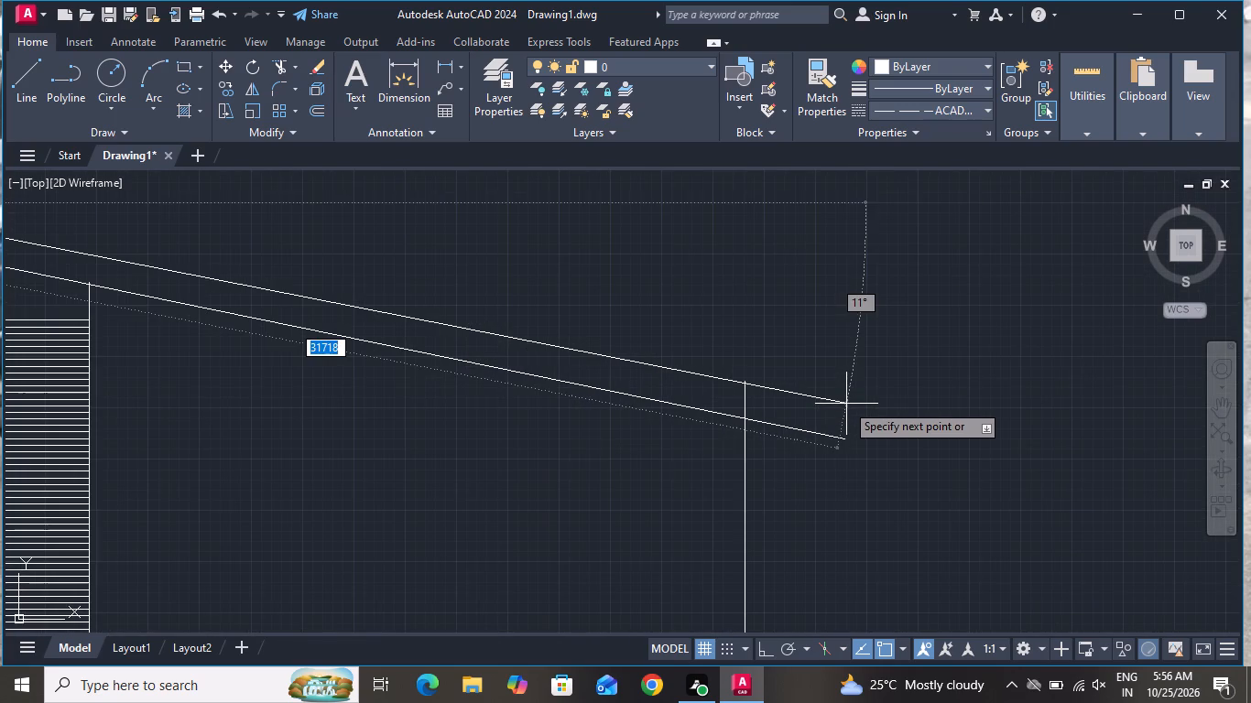
left_click(845, 402)
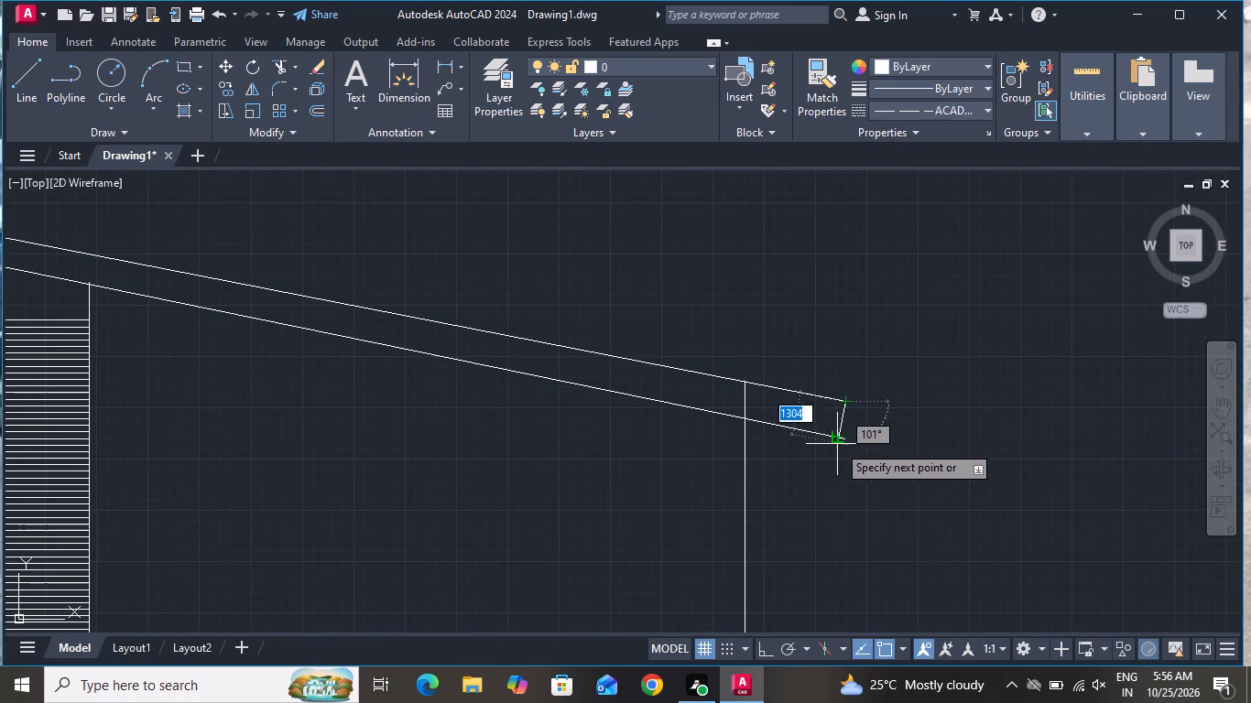
left_click(847, 438)
right_click(847, 437)
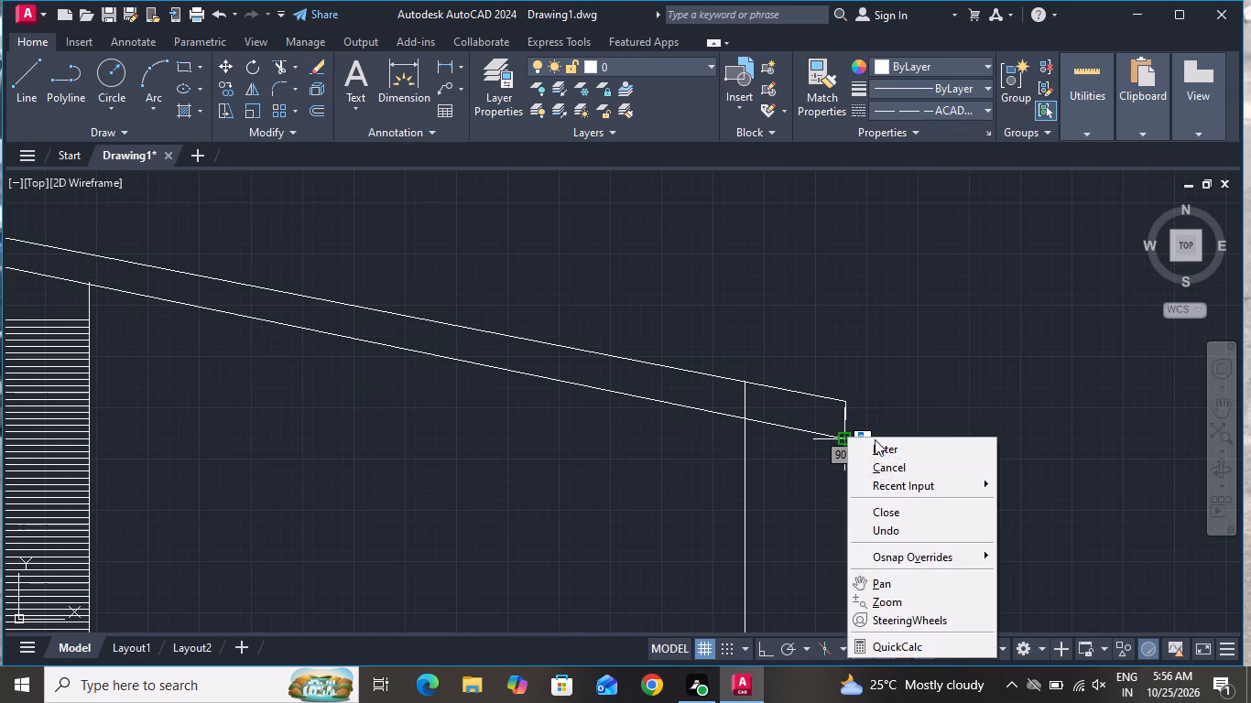
left_click(878, 458)
Trim the part of the upper-floor wing's outer vertical line that crosses the new roof band, down to the roof's lower edge.
scroll(840, 427, "up", 3)
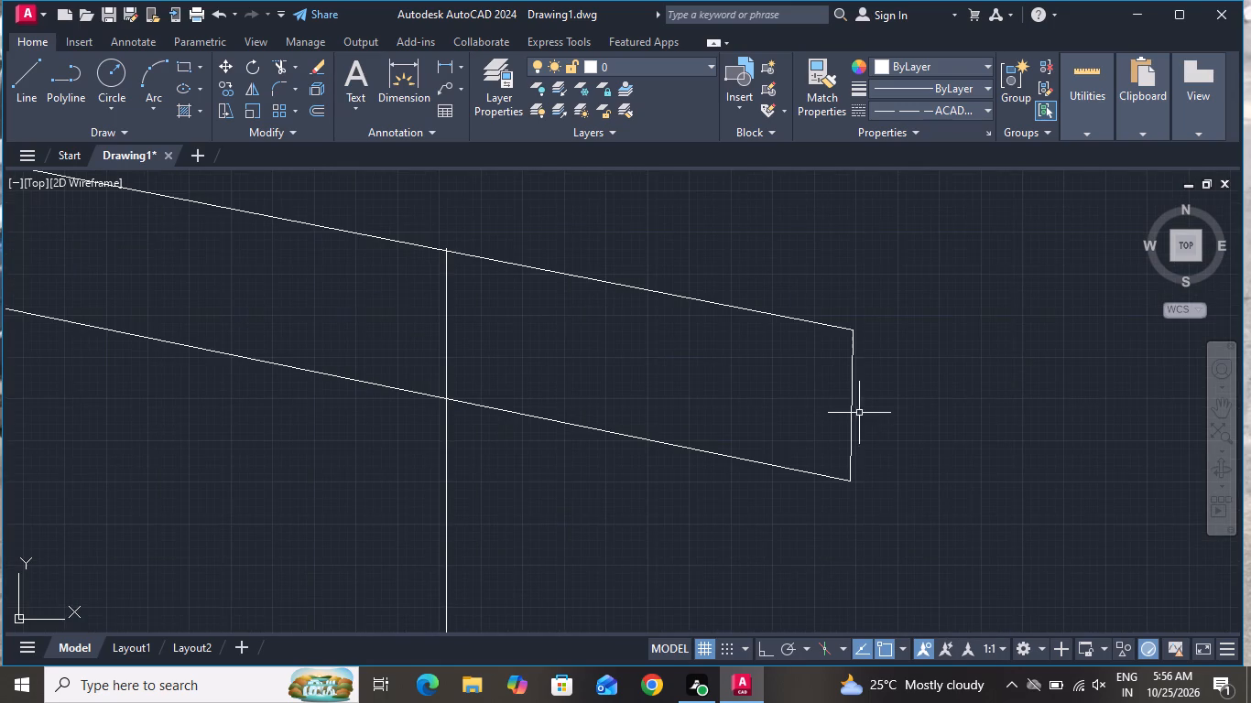
scroll(874, 401, "down", 4)
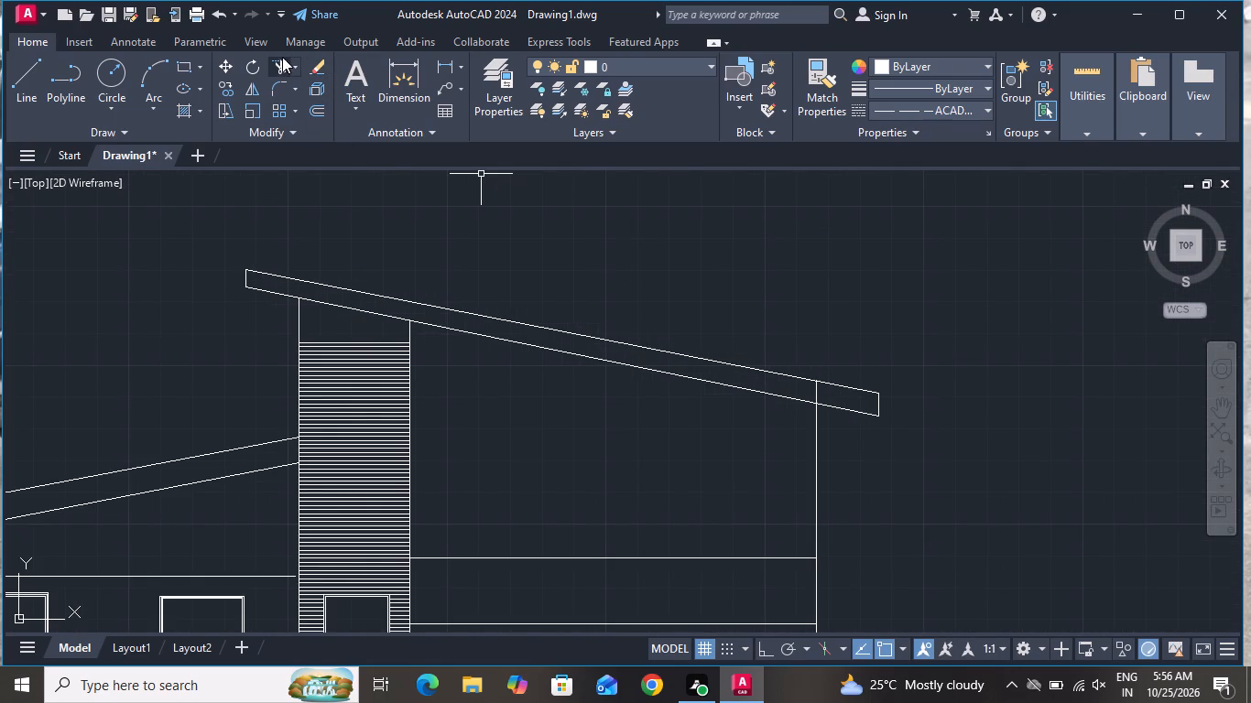
left_click(281, 61)
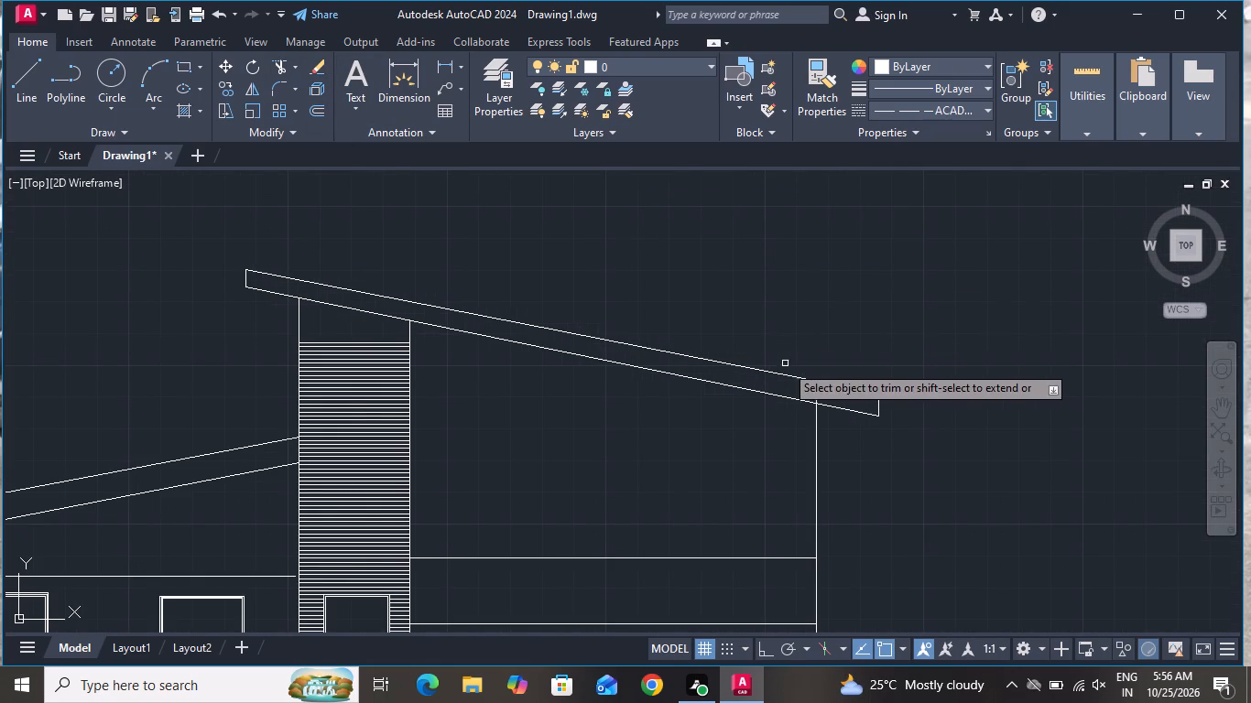
scroll(810, 381, "up", 2)
left_click(818, 398)
left_click(829, 399)
scroll(829, 395, "down", 1)
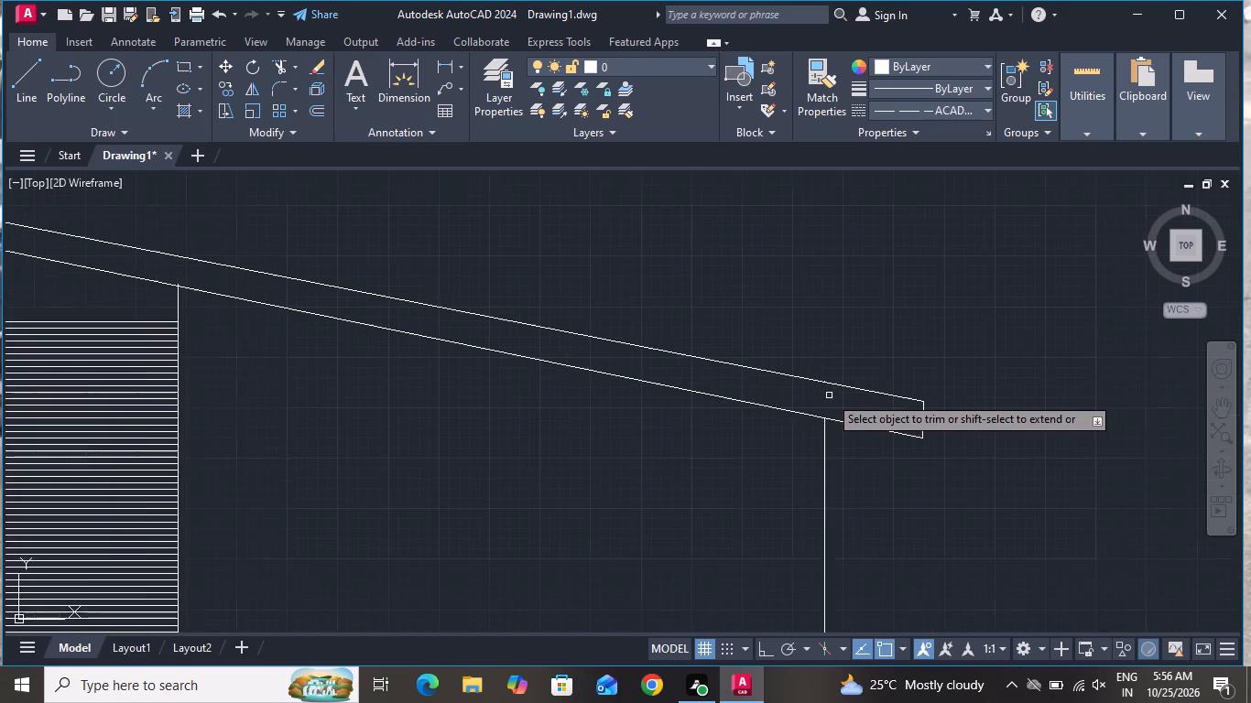
scroll(829, 395, "down", 2)
scroll(537, 351, "up", 3)
scroll(537, 351, "down", 3)
right_click(756, 276)
left_click(777, 308)
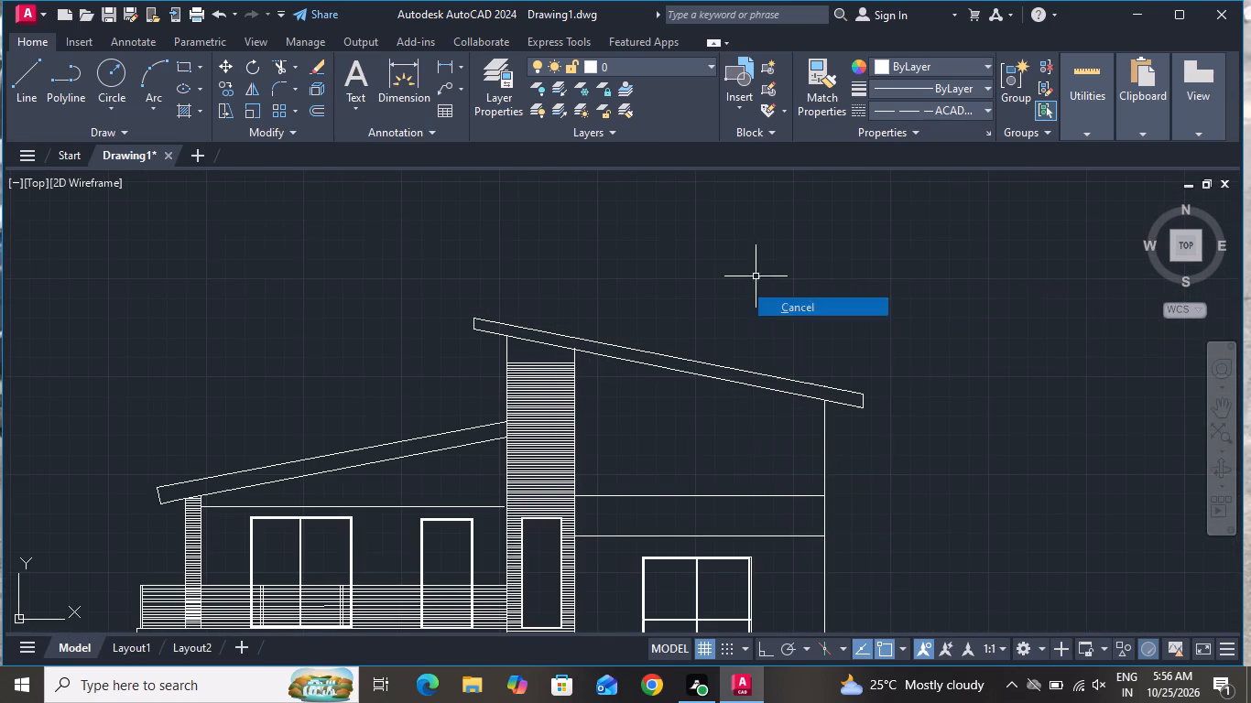
Offset the tower's topmost cladding line upward at 200 spacing to add five lines below the new sloping roof.
scroll(582, 370, "up", 2)
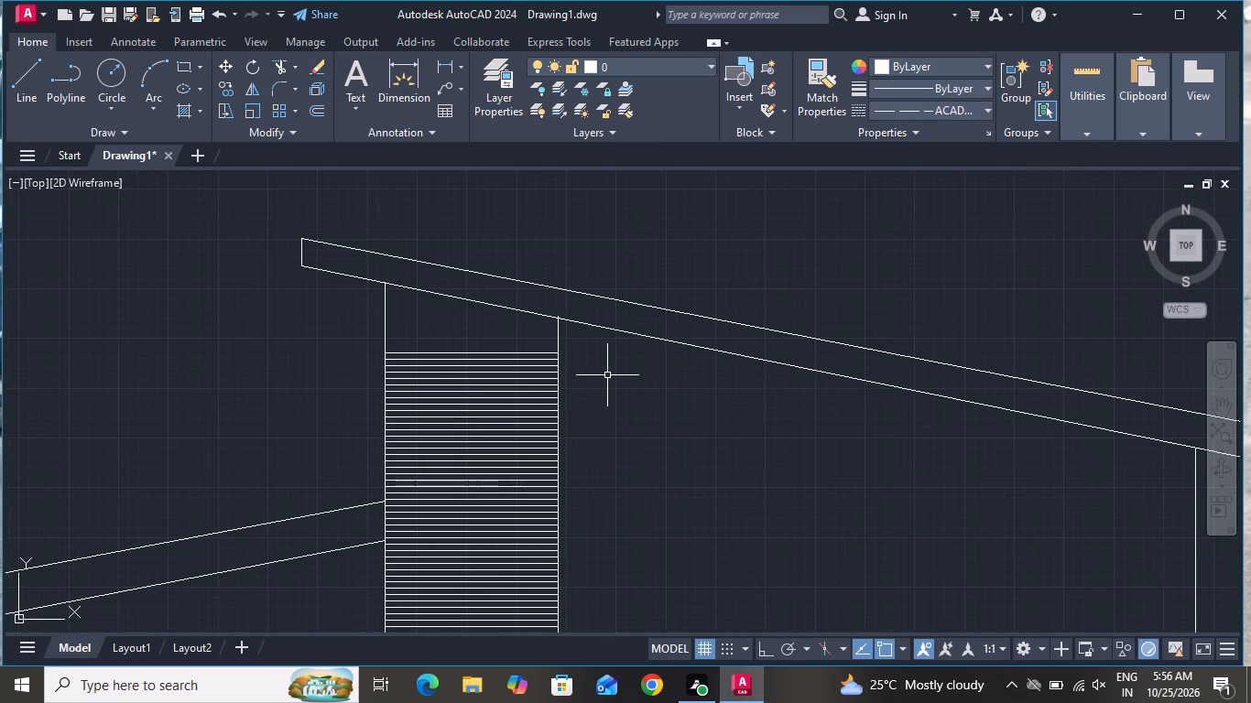
type("o 200")
key("space")
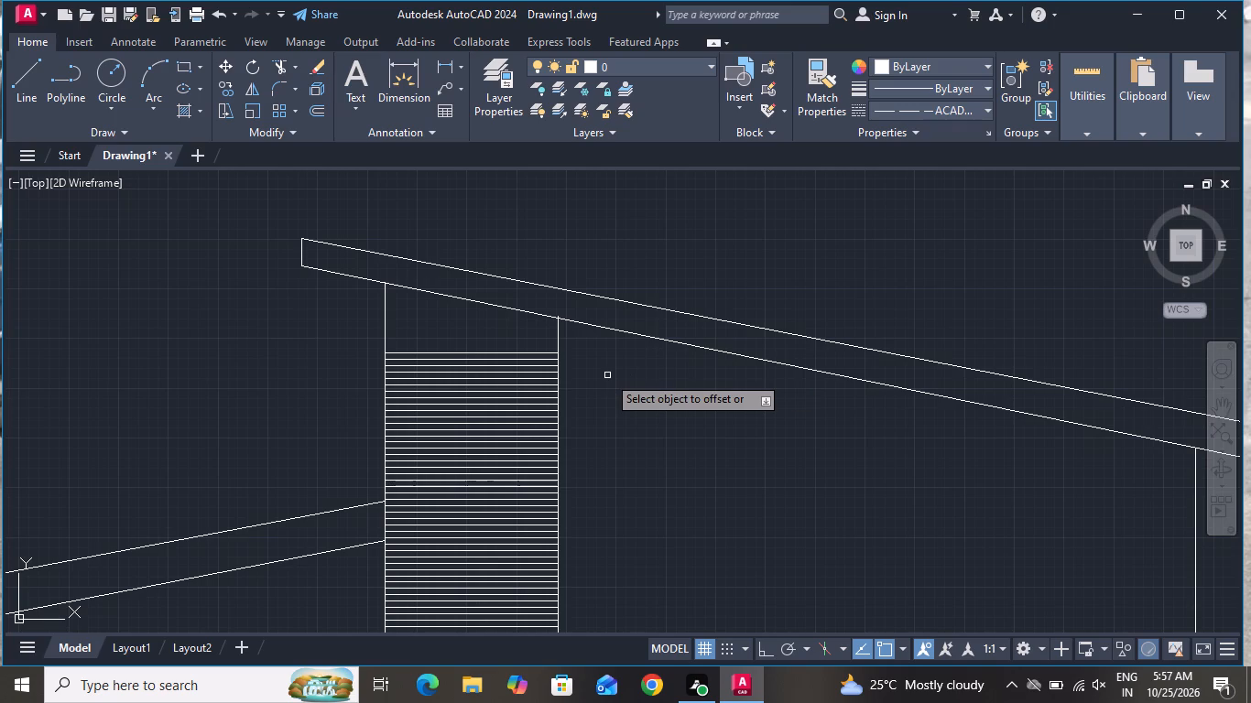
scroll(439, 354, "up", 2)
left_click(439, 352)
left_click(445, 326)
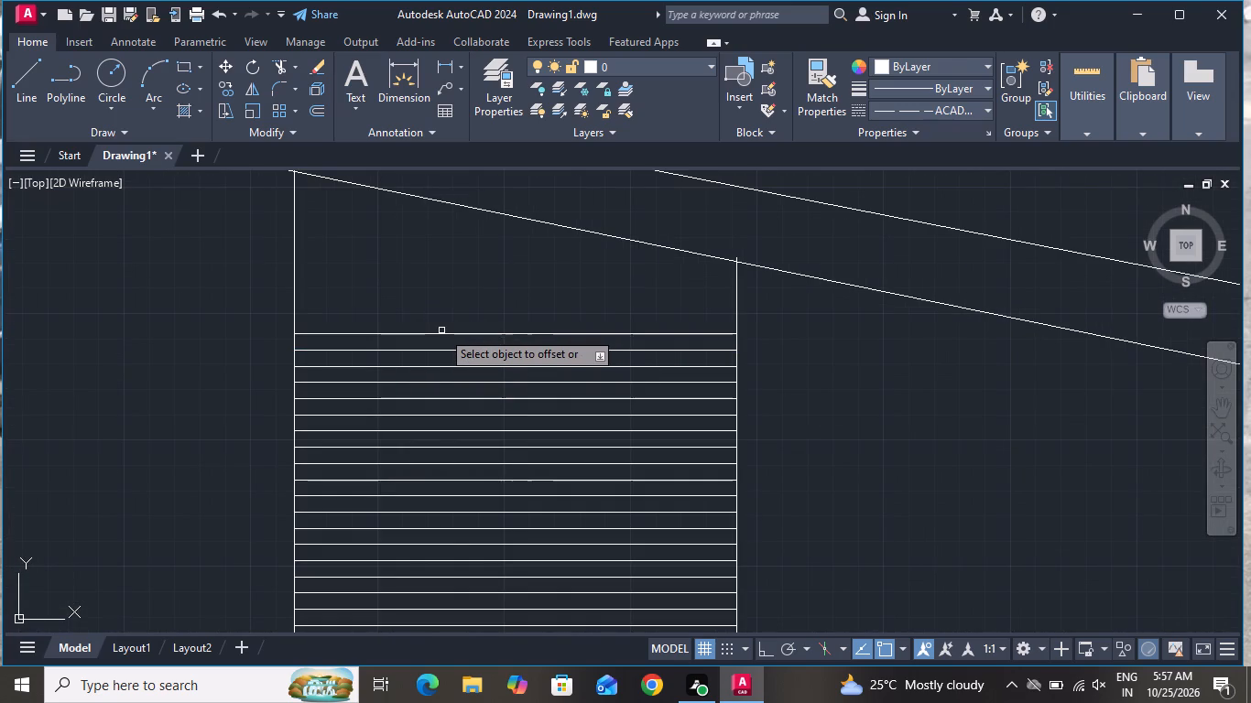
left_click(441, 331)
left_click(447, 323)
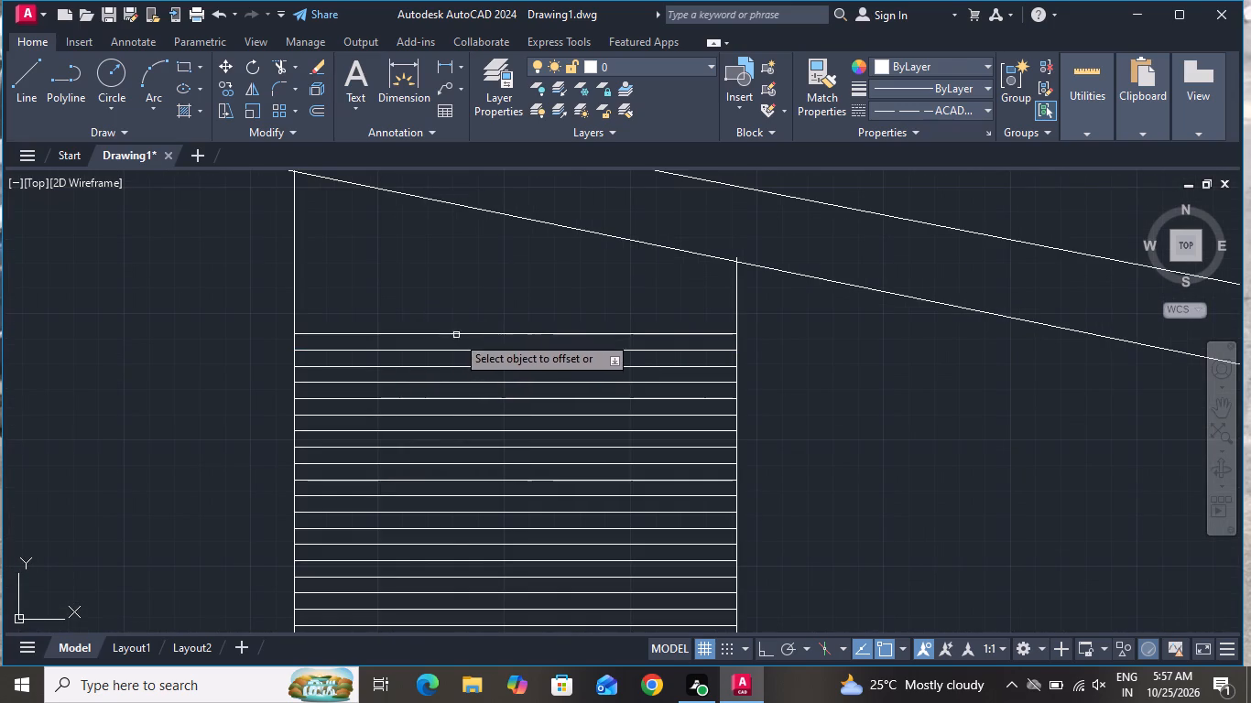
left_click(456, 333)
left_click(462, 311)
left_click(452, 318)
left_click(460, 308)
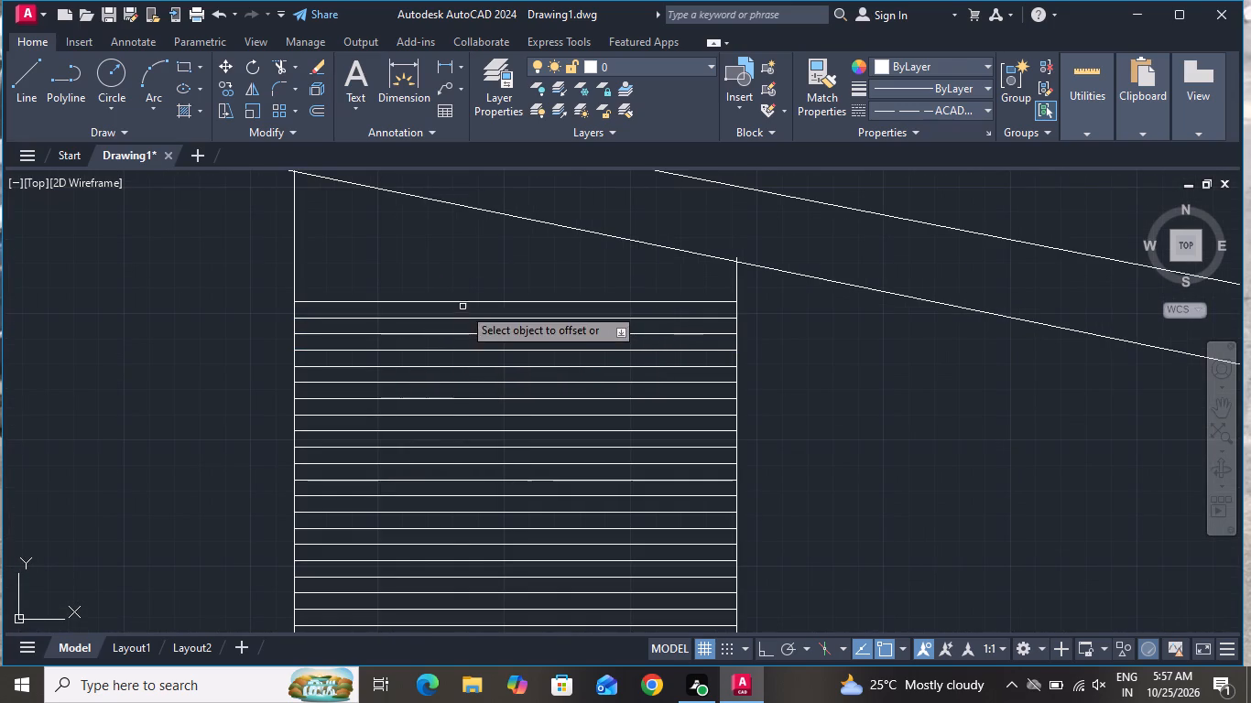
left_click(465, 304)
left_click(471, 291)
left_click(472, 285)
left_click(472, 273)
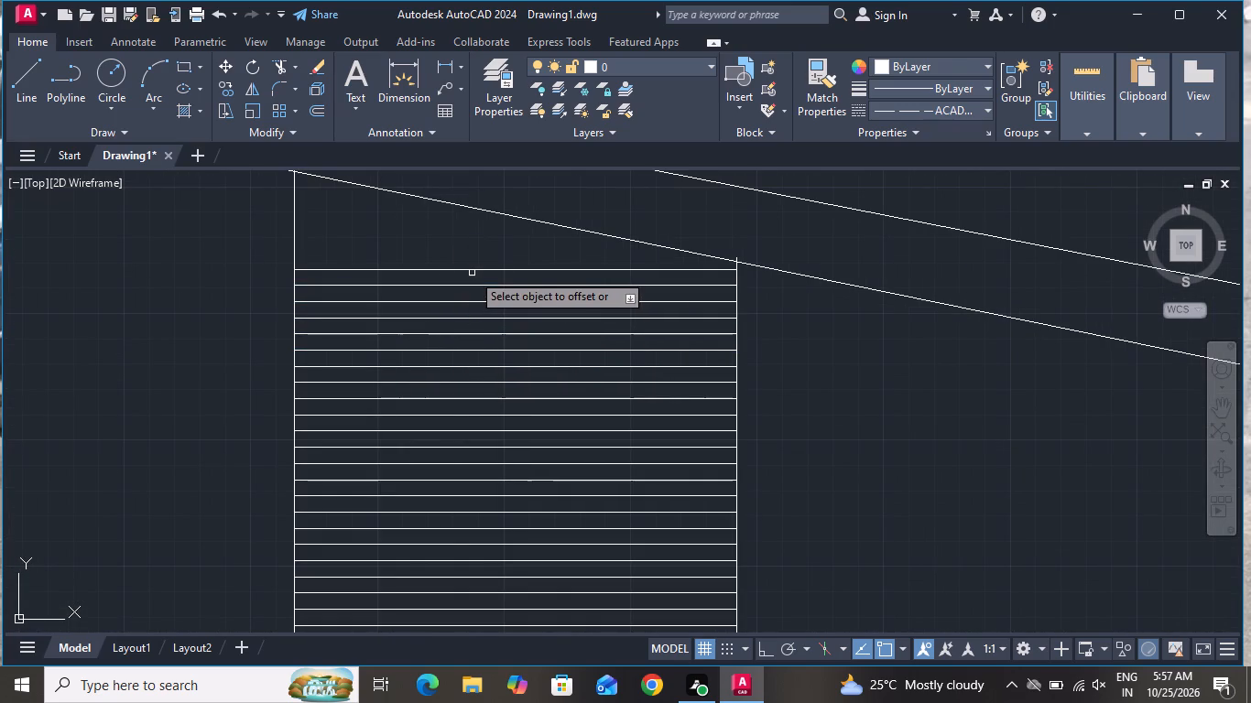
Offset five more tower cladding lines upward at 200 spacing, running past the roof's lower edge, and end the Offset.
left_click(472, 273)
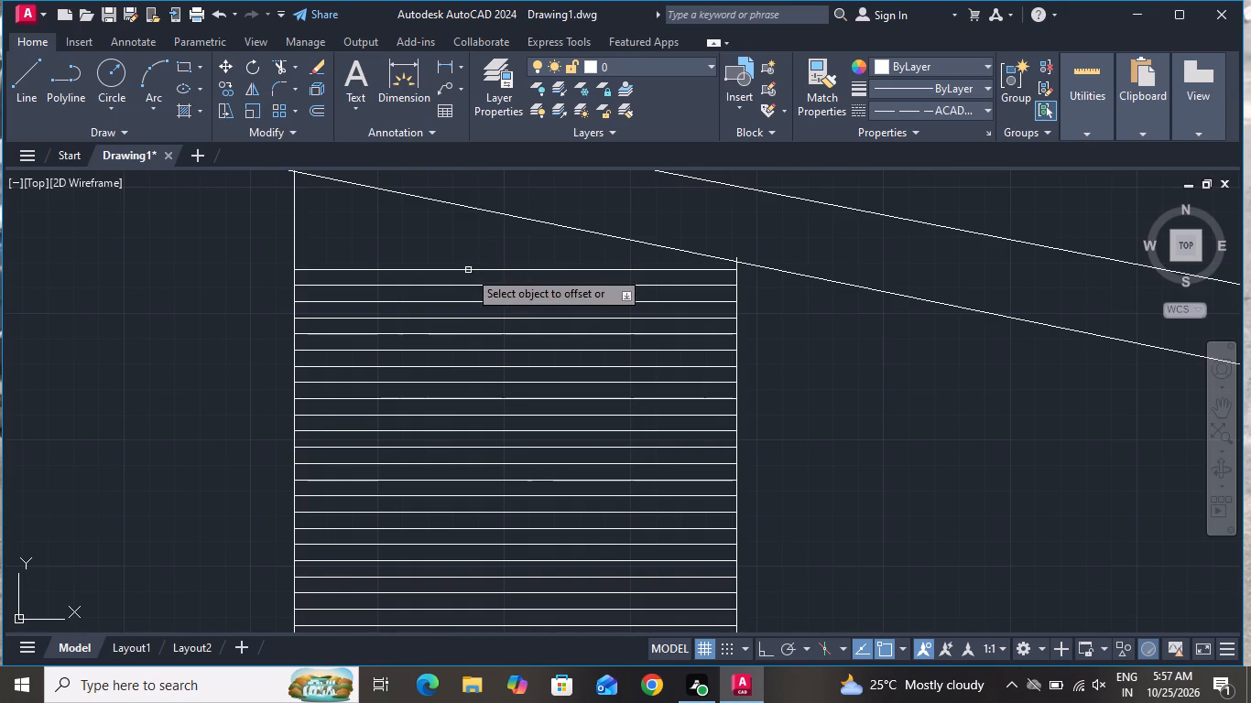
left_click(468, 270)
left_click(468, 261)
left_click(470, 254)
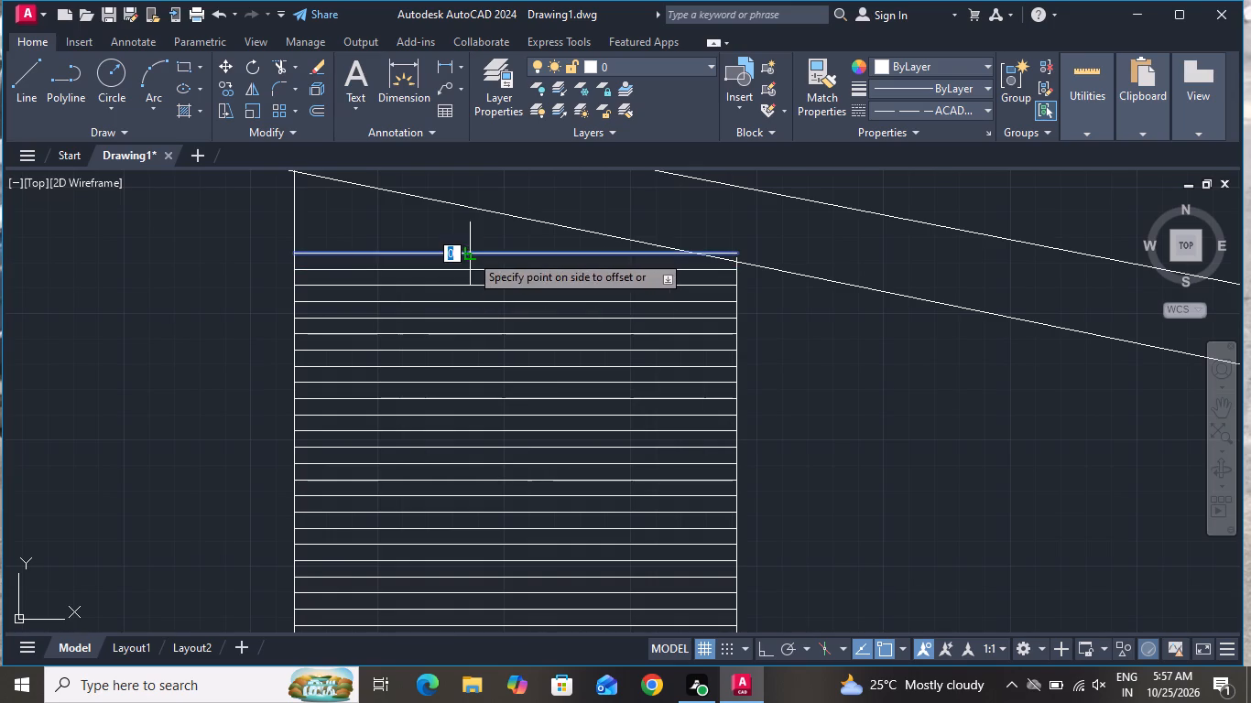
left_click(470, 236)
left_click(464, 238)
left_click(464, 227)
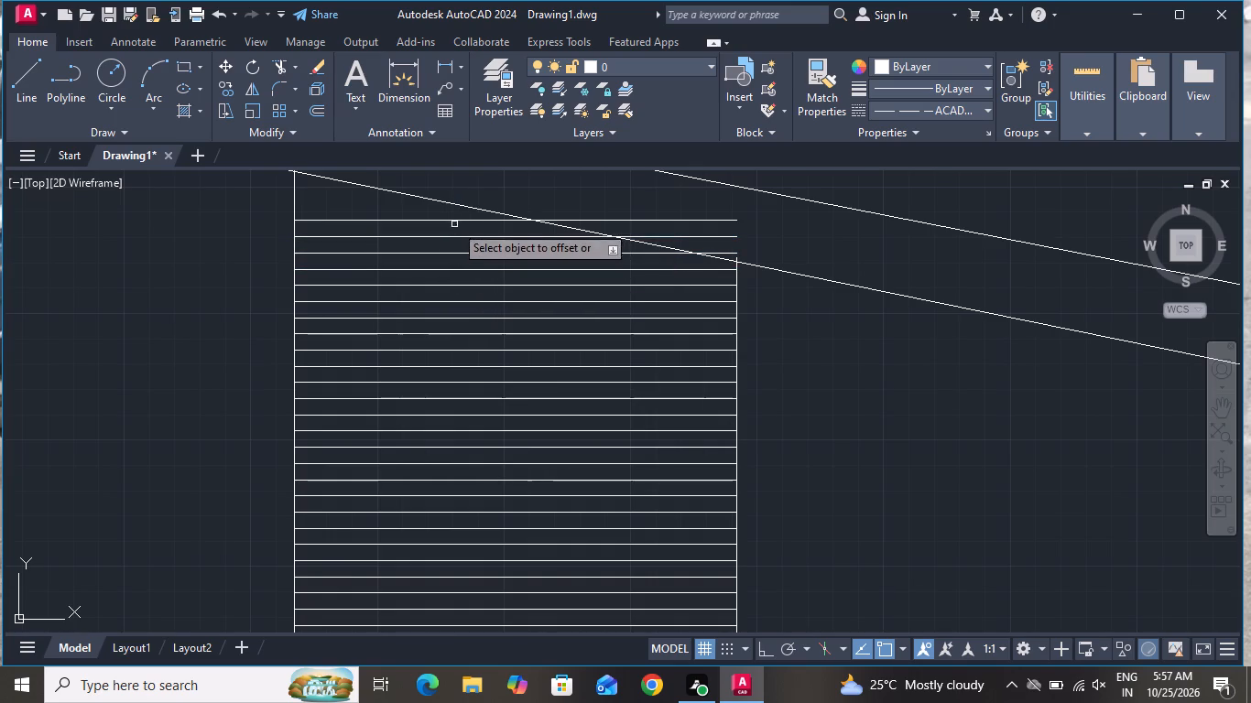
left_click(454, 221)
left_click(449, 206)
left_click(377, 206)
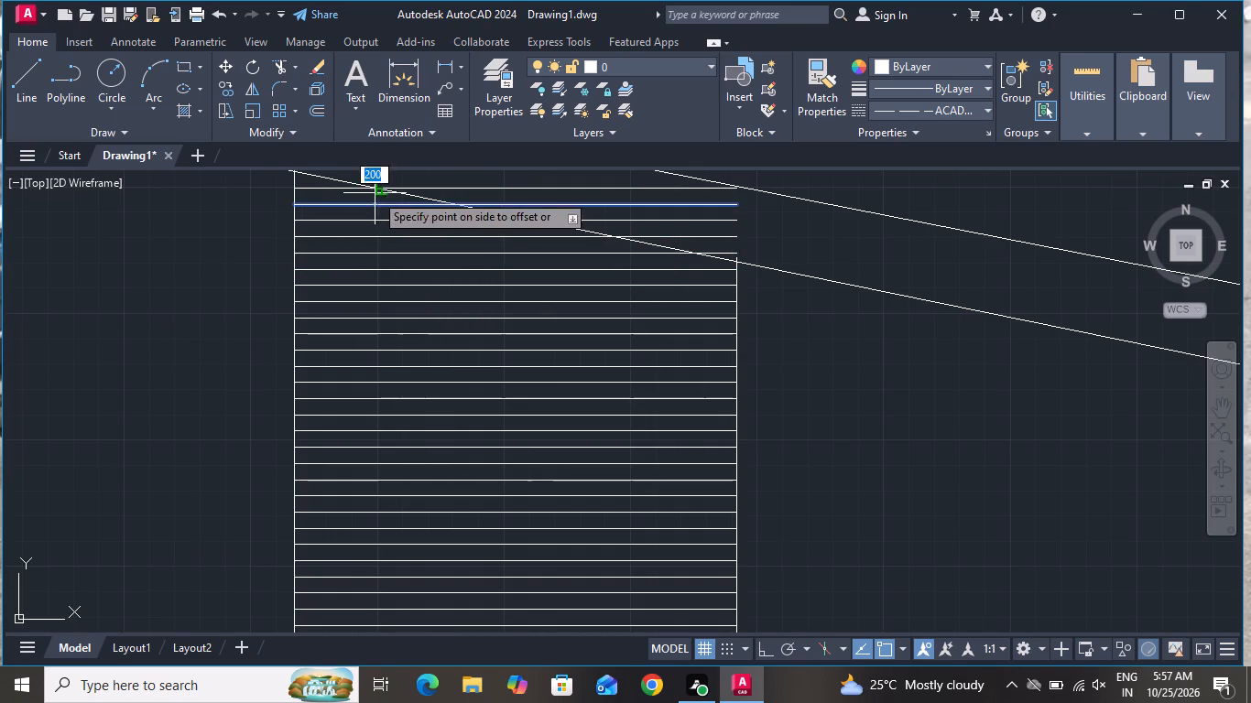
left_click(375, 192)
right_click(384, 241)
left_click(404, 268)
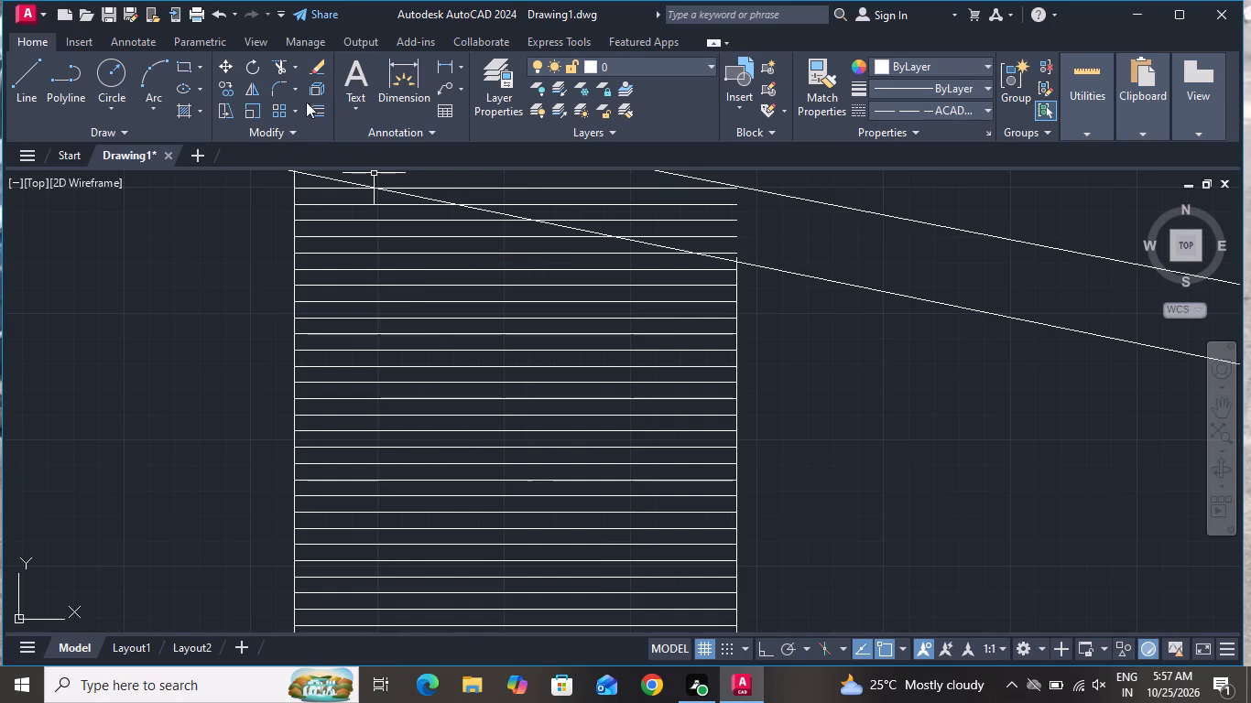
Trim the ends of the tower's top five cladding lines that extend past the sloping roof's lower edge, and end the Trim.
left_click(284, 68)
scroll(644, 258, "down", 2)
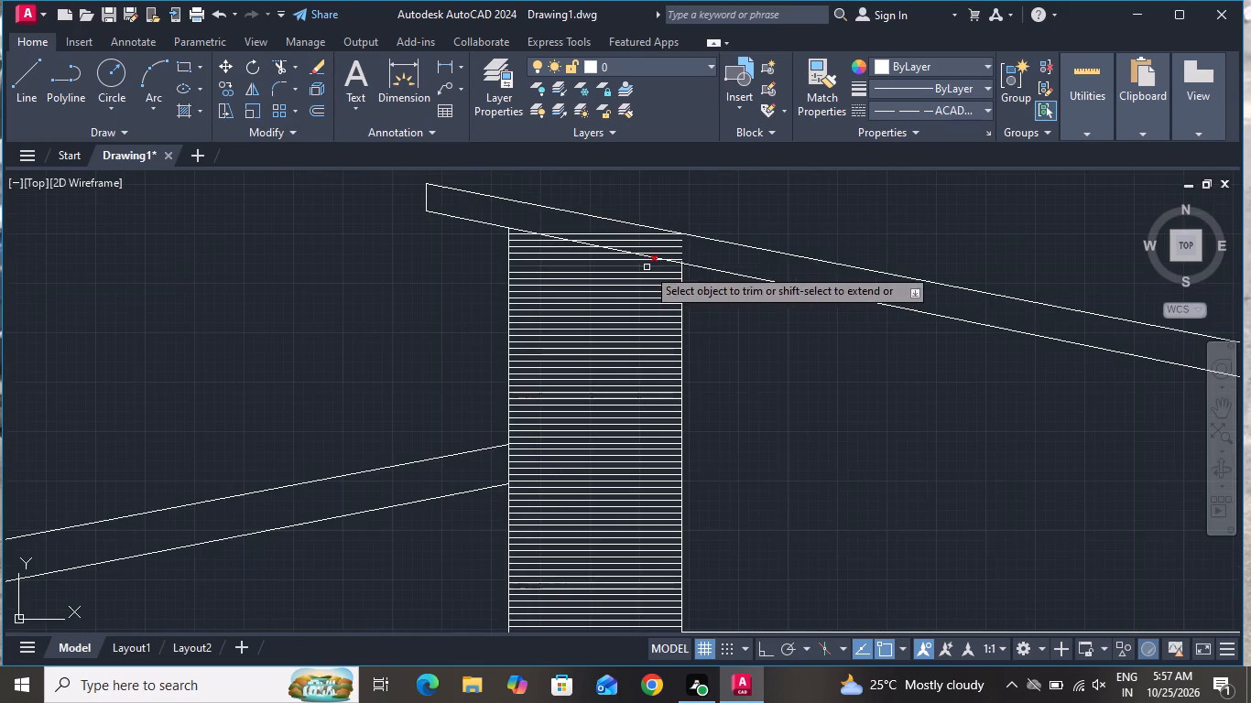
scroll(604, 236, "up", 3)
left_click(604, 202)
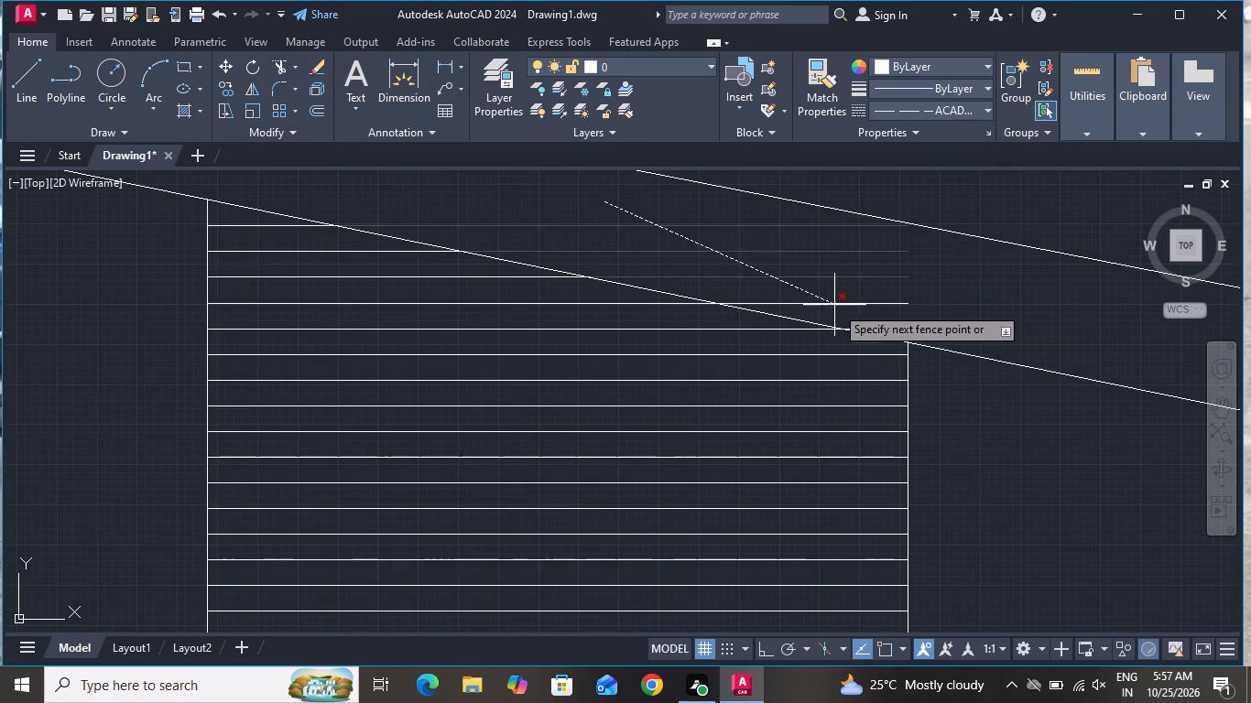
left_click(886, 331)
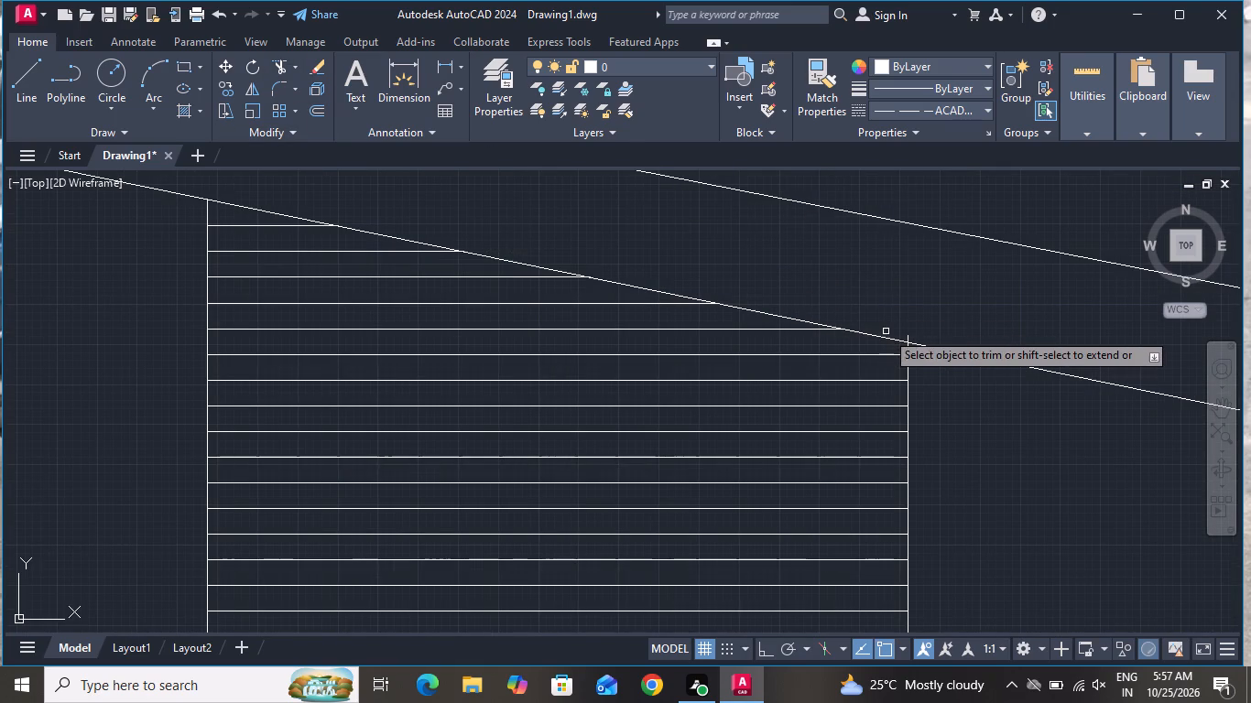
scroll(864, 309, "down", 1)
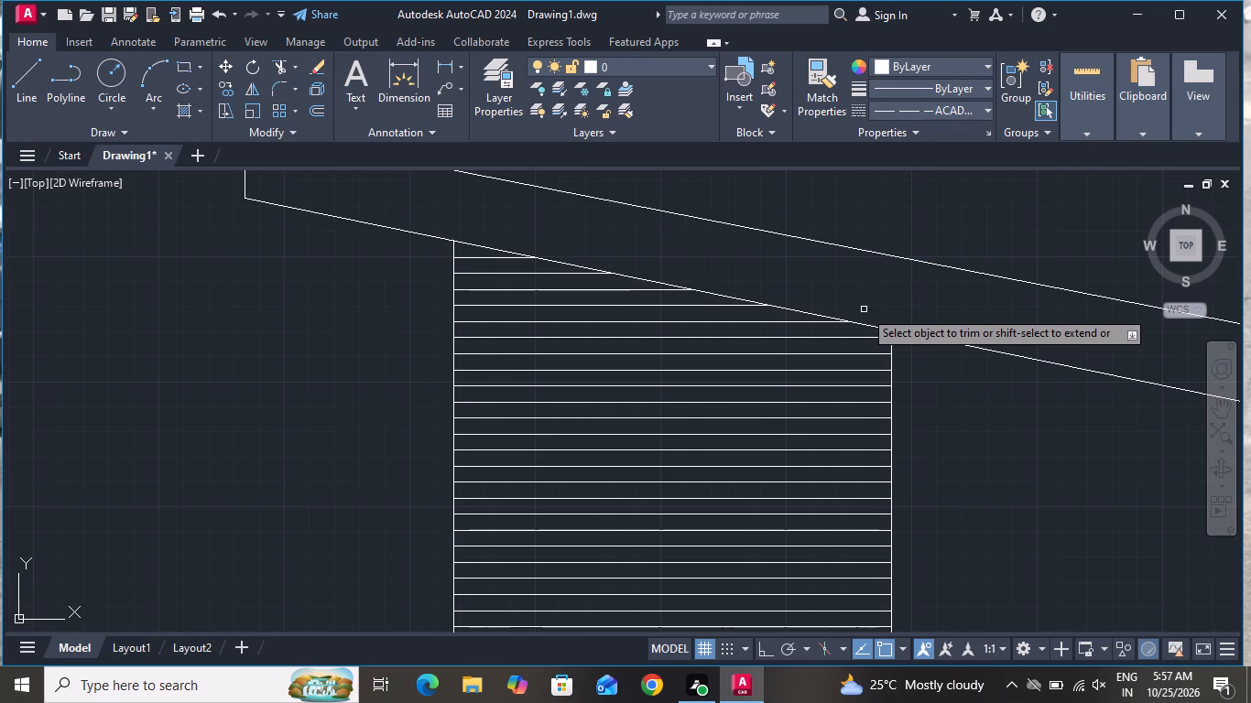
scroll(864, 309, "down", 2)
right_click(474, 350)
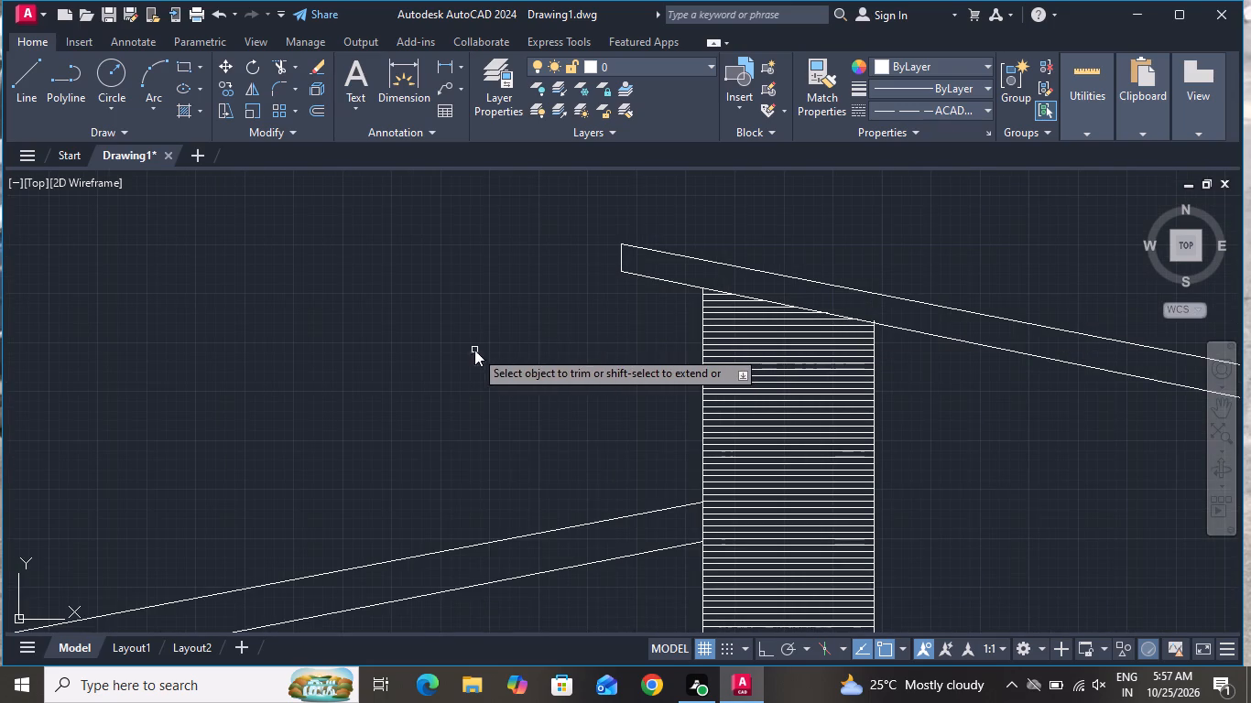
left_click(501, 379)
Move the two-panel ground-floor glazed unit beside the entrance door slightly upward to align its bottom frame with the floor line.
scroll(536, 313, "down", 1)
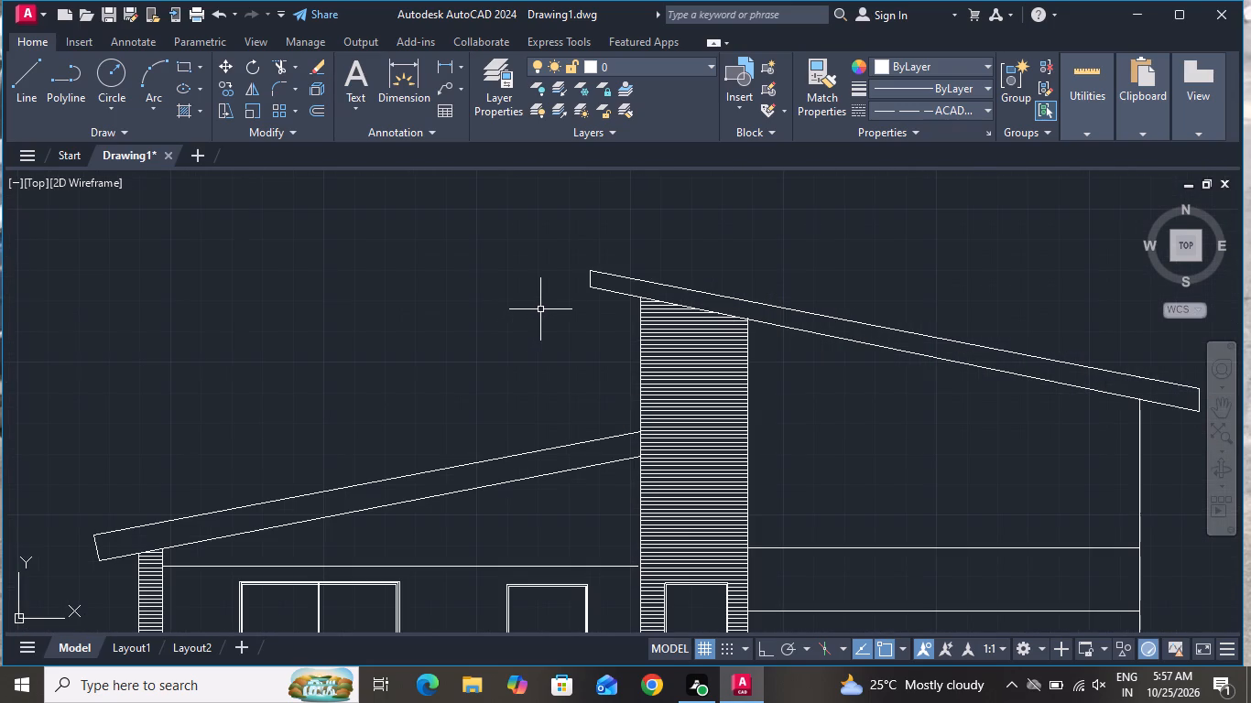
scroll(540, 309, "down", 2)
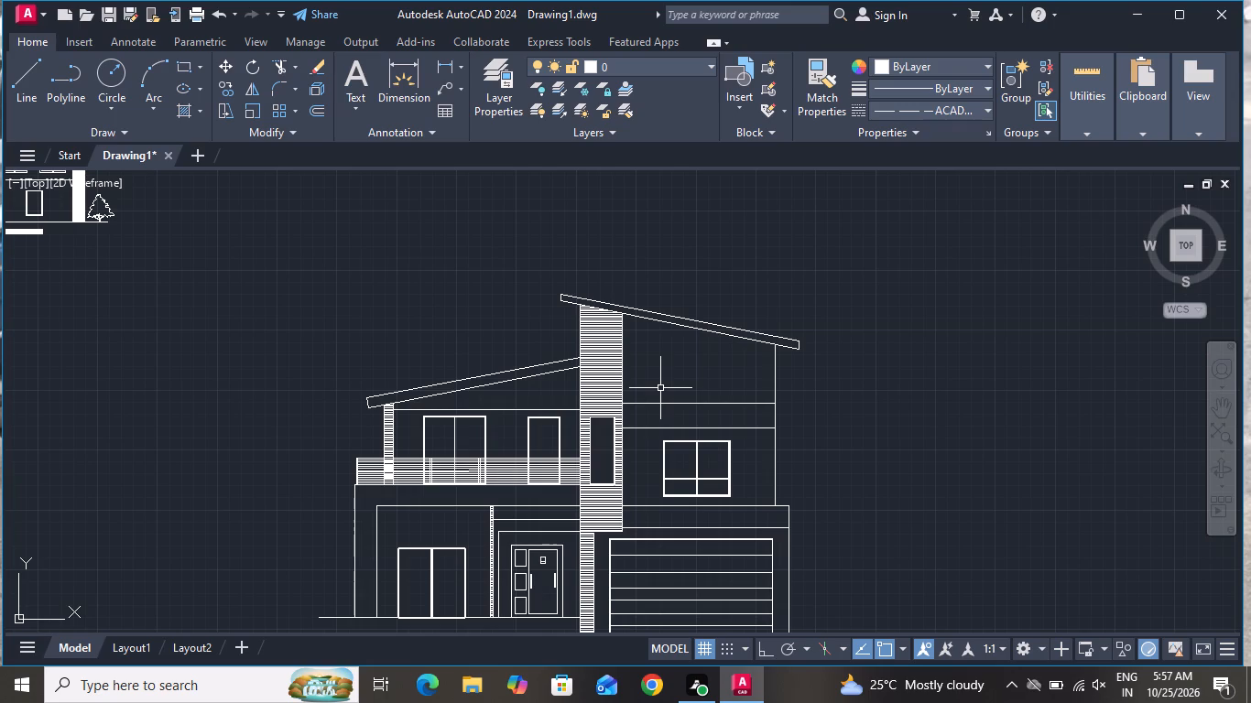
scroll(660, 391, "down", 1)
scroll(569, 555, "up", 3)
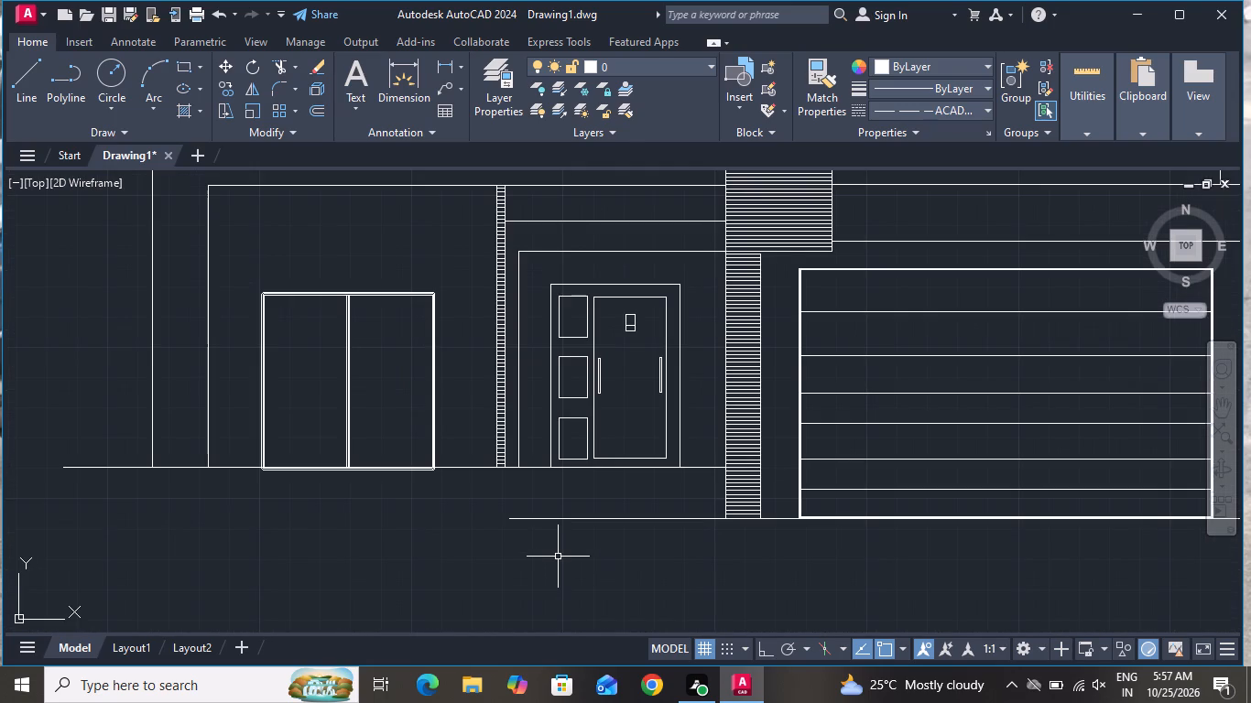
left_click(476, 268)
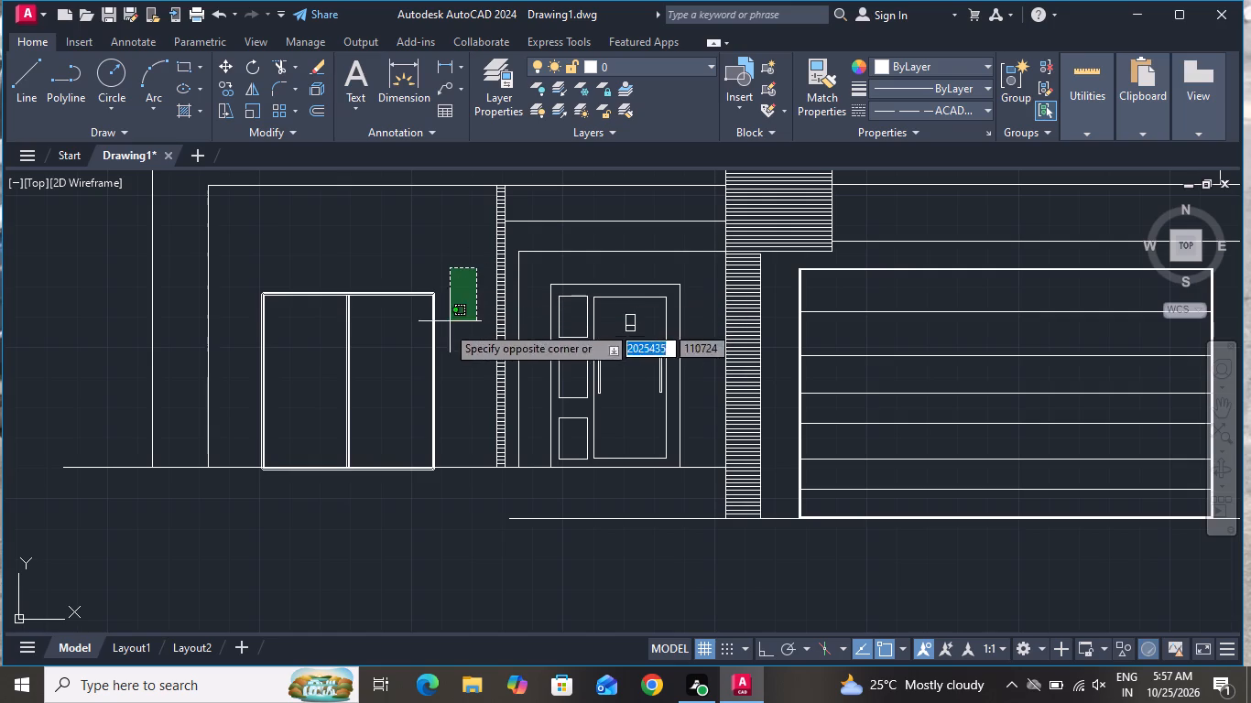
left_click(243, 397)
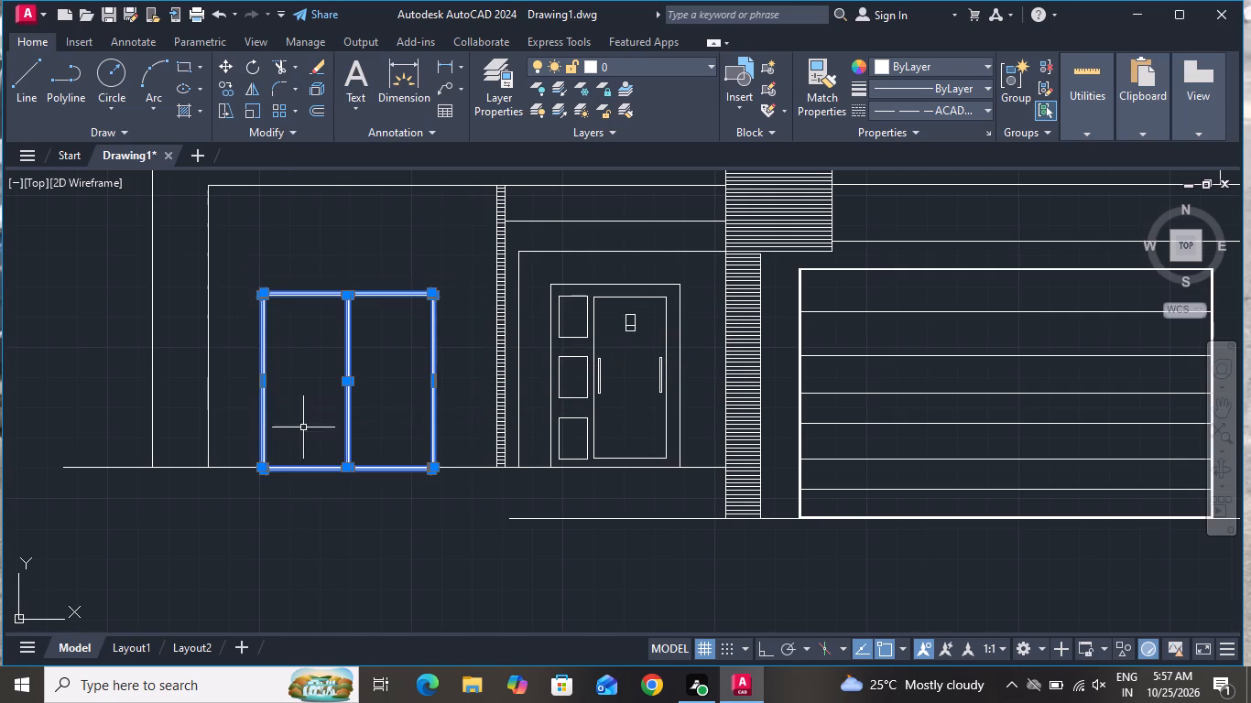
left_click(228, 70)
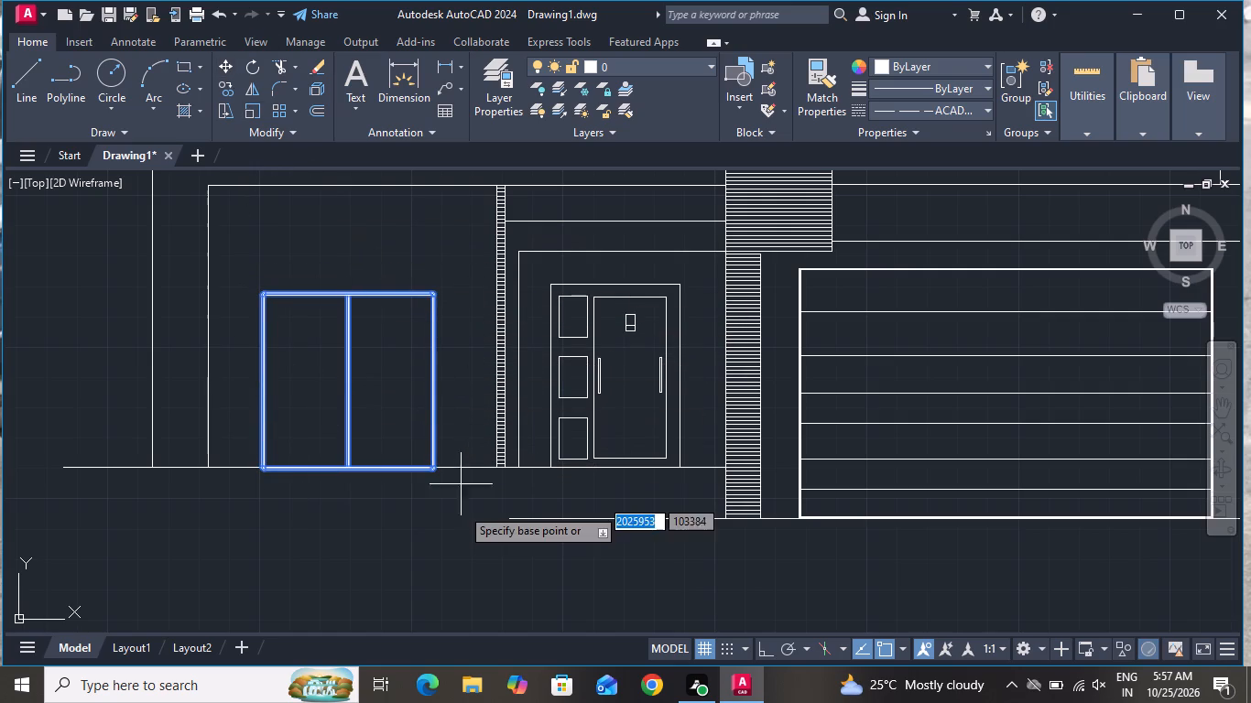
scroll(460, 514, "up", 2)
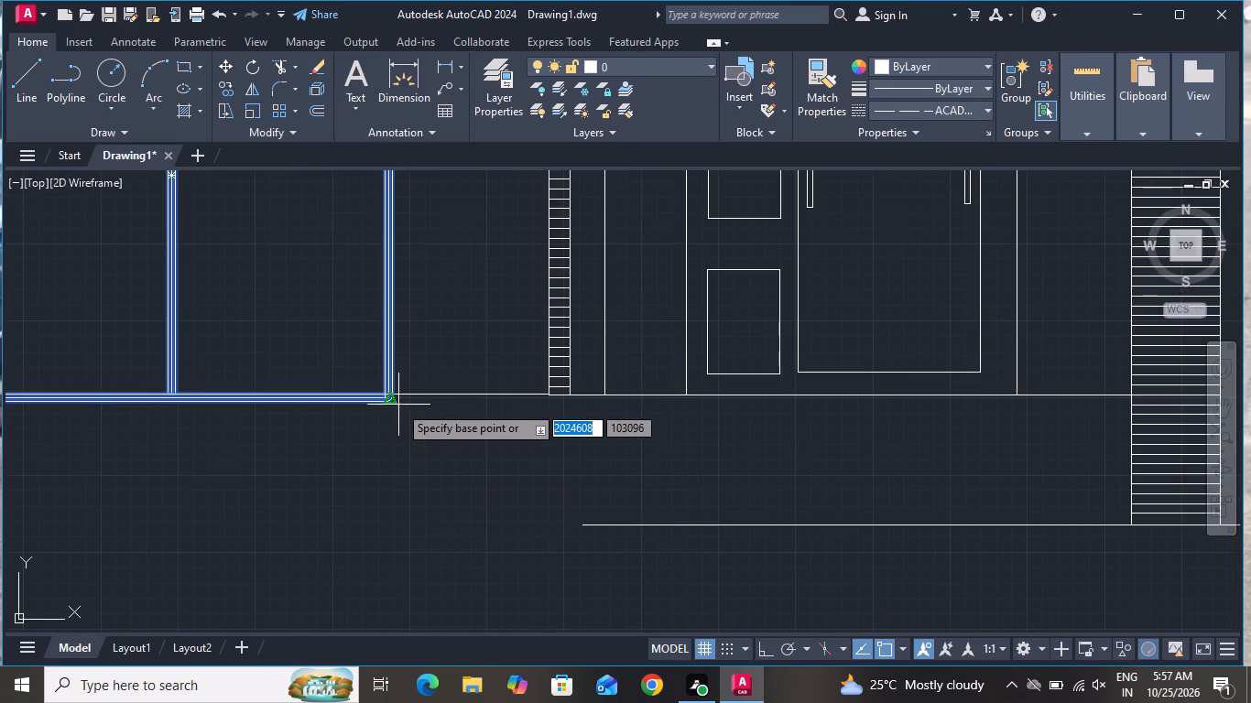
left_click(386, 395)
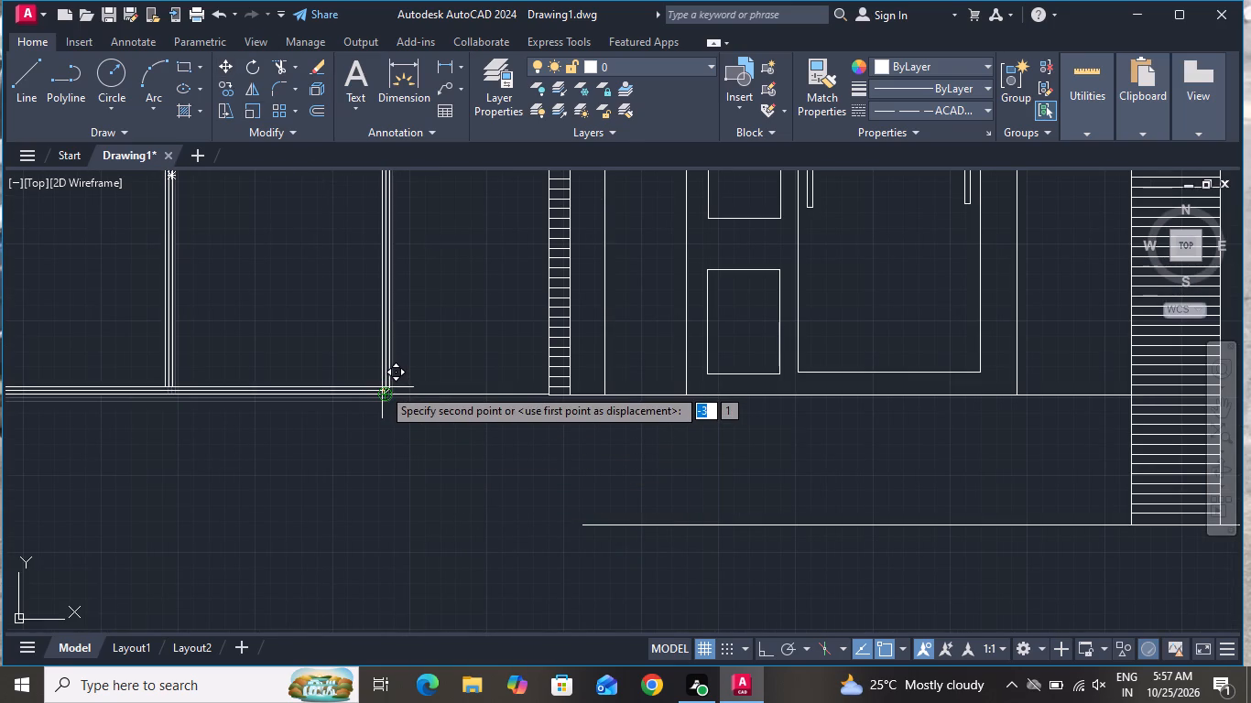
left_click(382, 387)
Select the whole two-panel ground-floor glazed unit beside the entrance door.
scroll(437, 371, "down", 2)
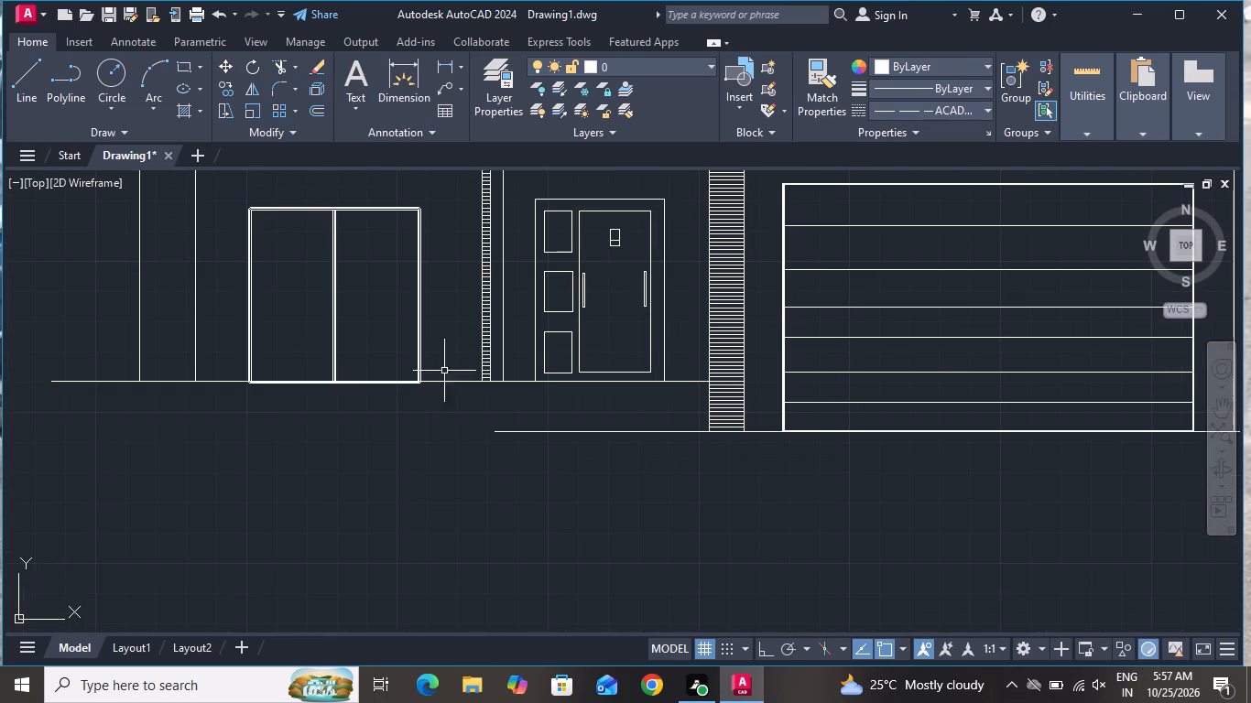
left_click(434, 193)
left_click(233, 336)
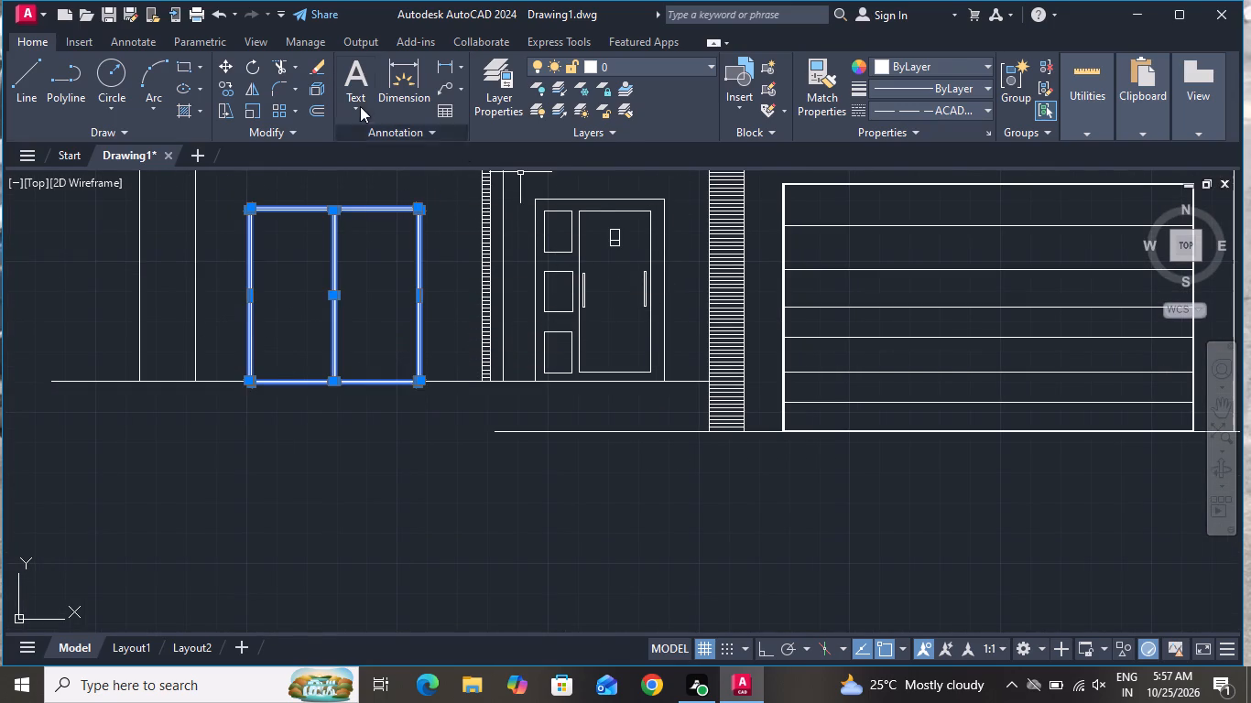
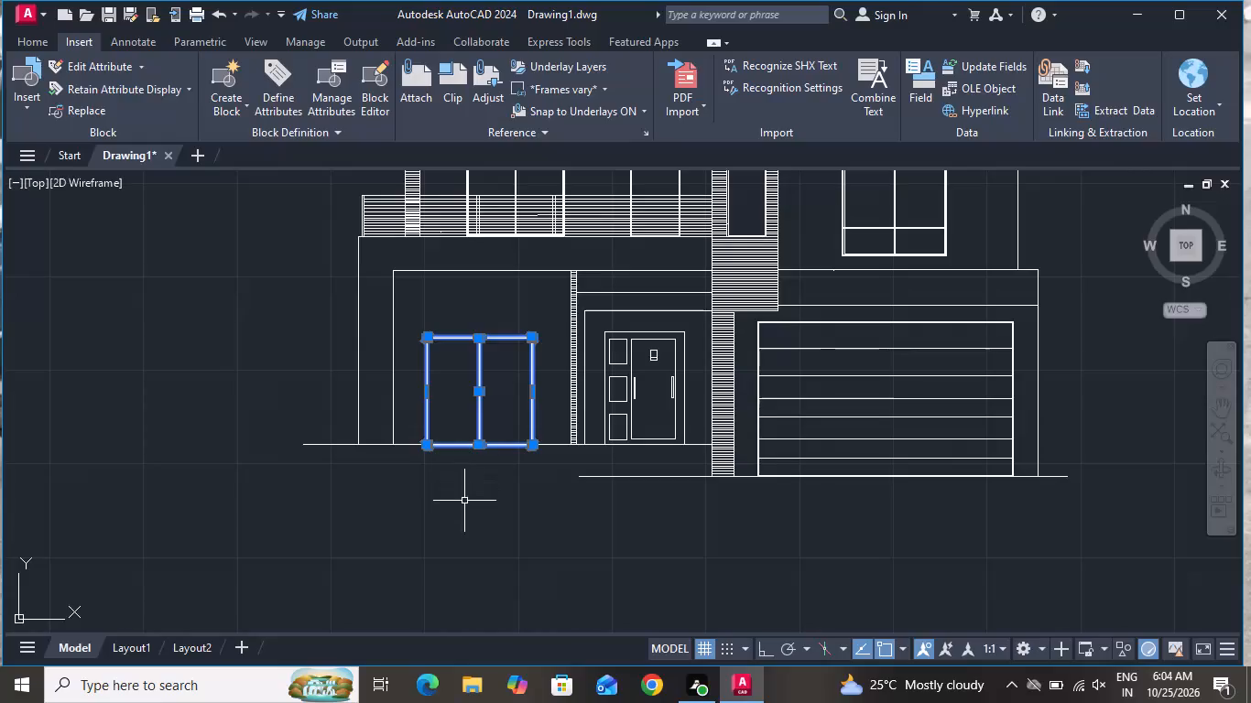
Move the two-panel ground-floor glazed unit slightly upward so its outer bottom edge rests on the floor line.
key("Escape")
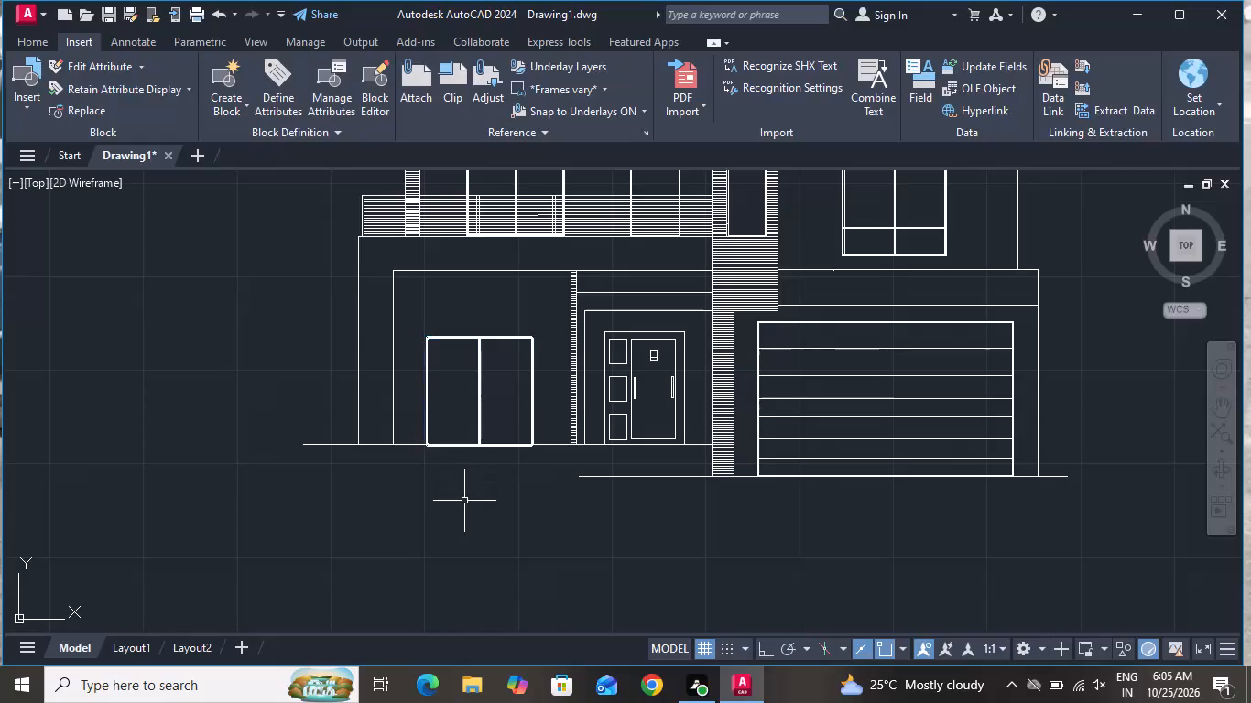
scroll(512, 393, "up", 1)
left_click(570, 281)
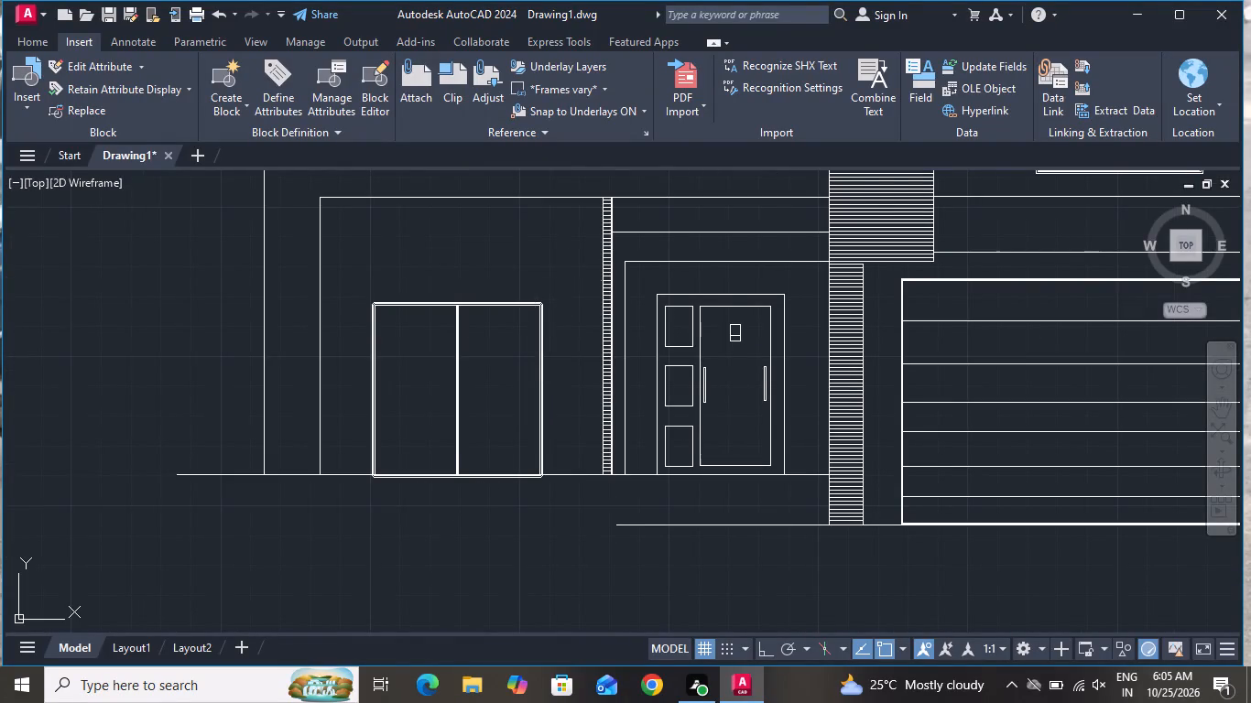
left_click(351, 422)
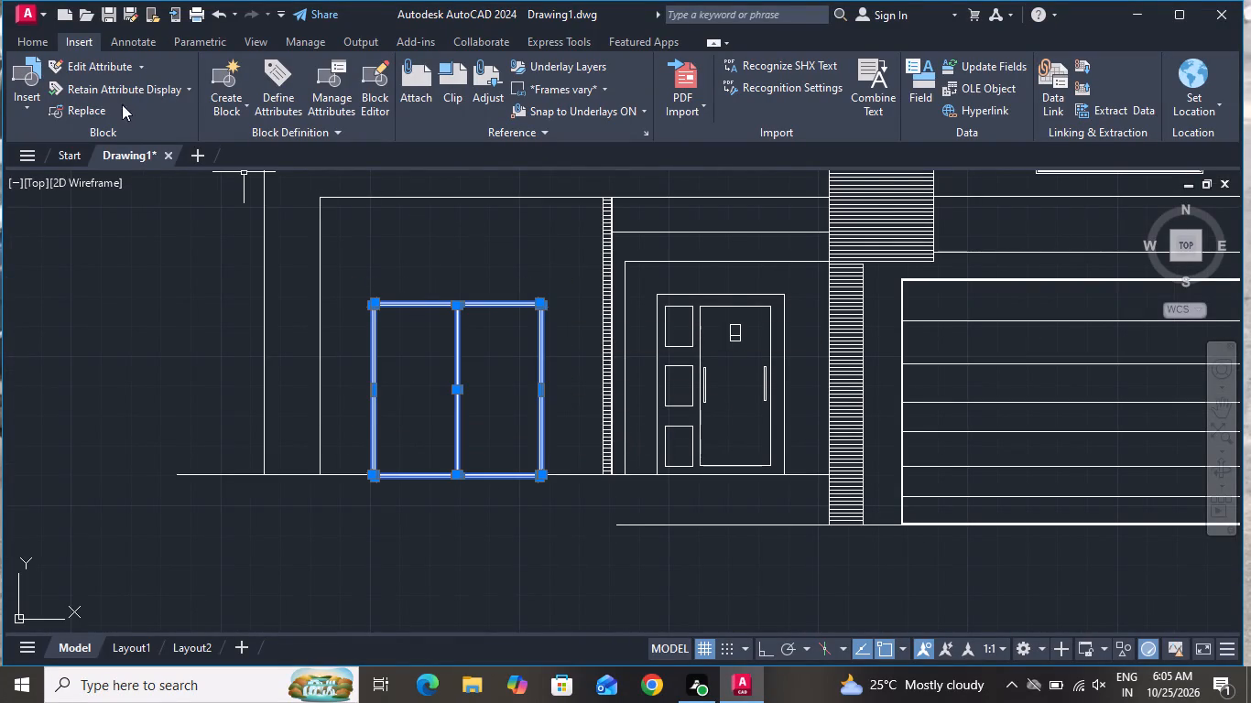
left_click(30, 47)
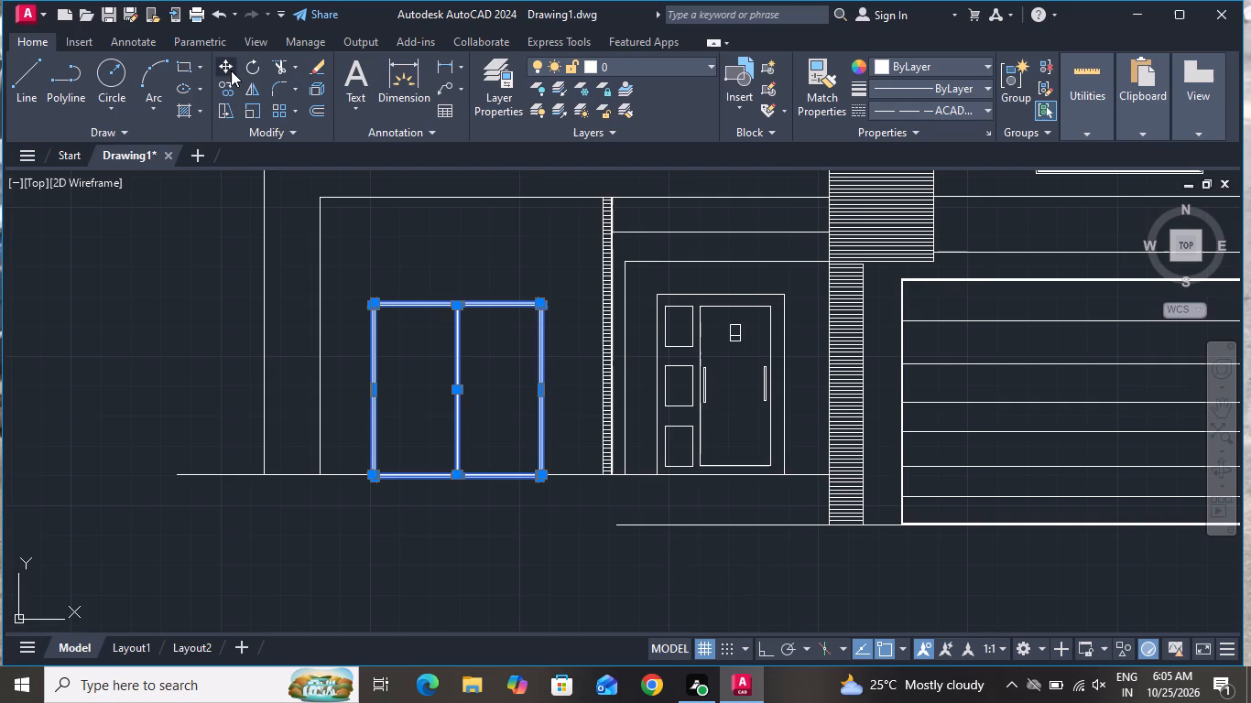
left_click(231, 69)
scroll(498, 483, "up", 3)
scroll(640, 477, "up", 2)
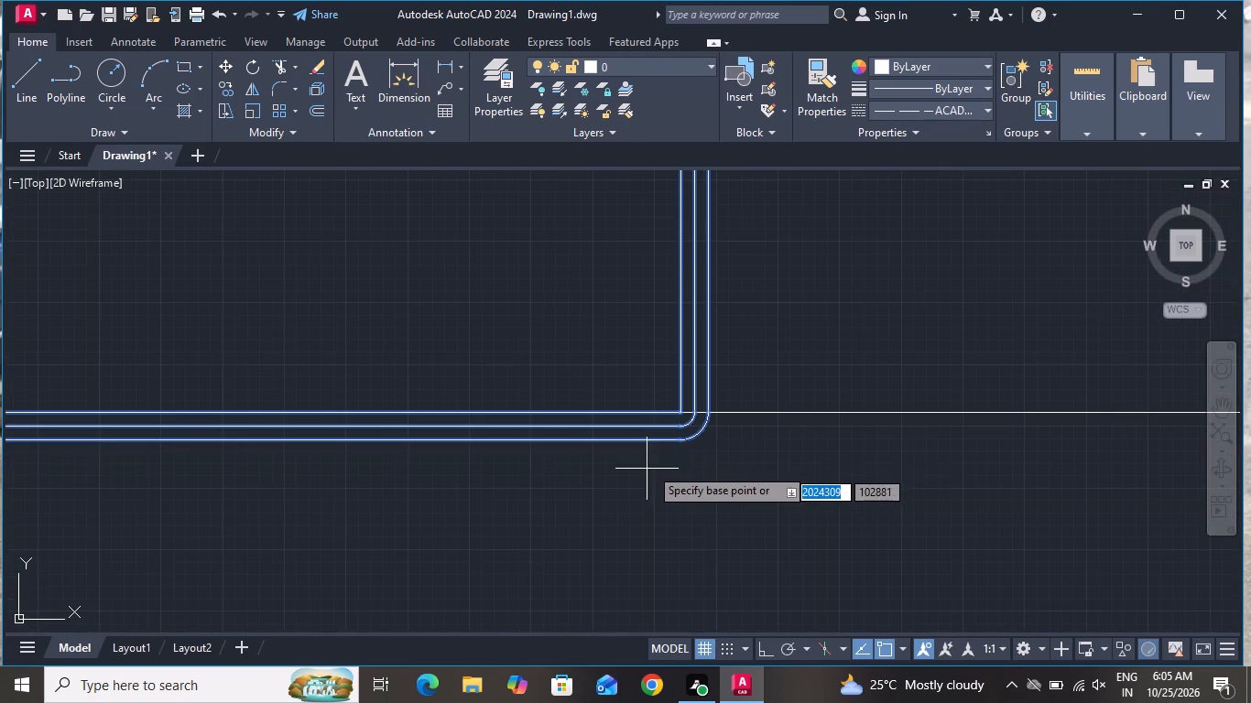
left_click(680, 446)
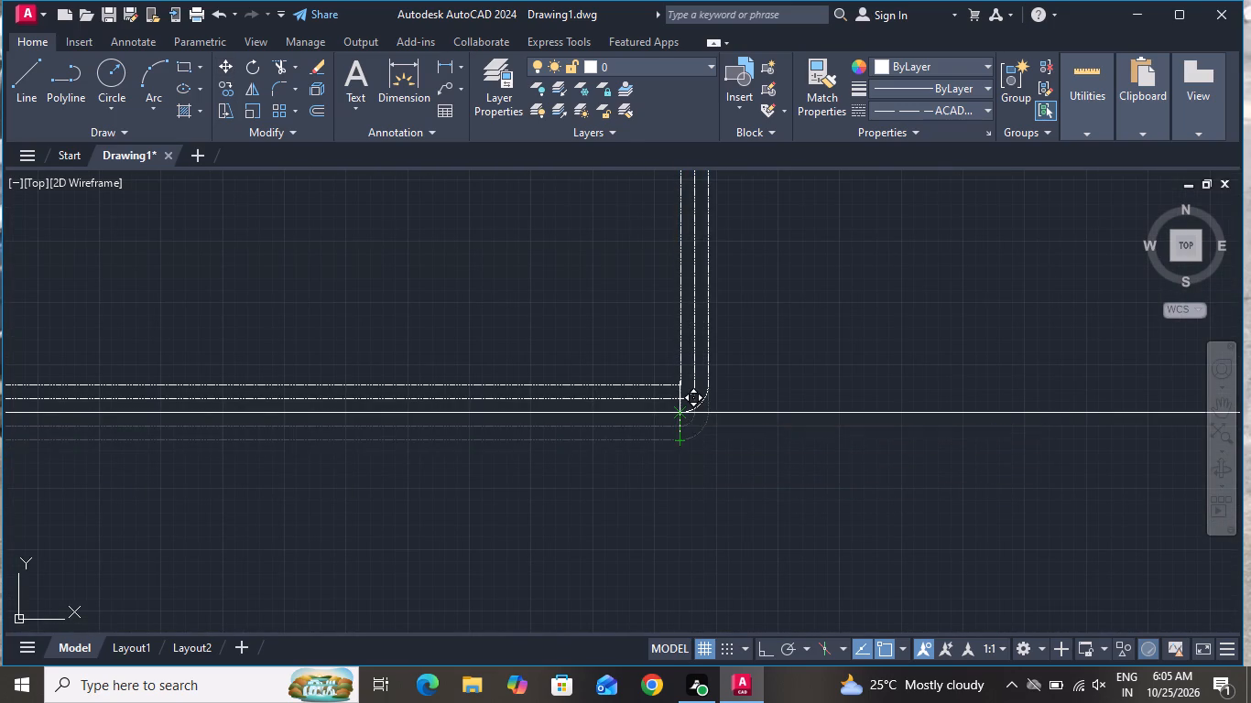
left_click(679, 408)
scroll(678, 467, "down", 6)
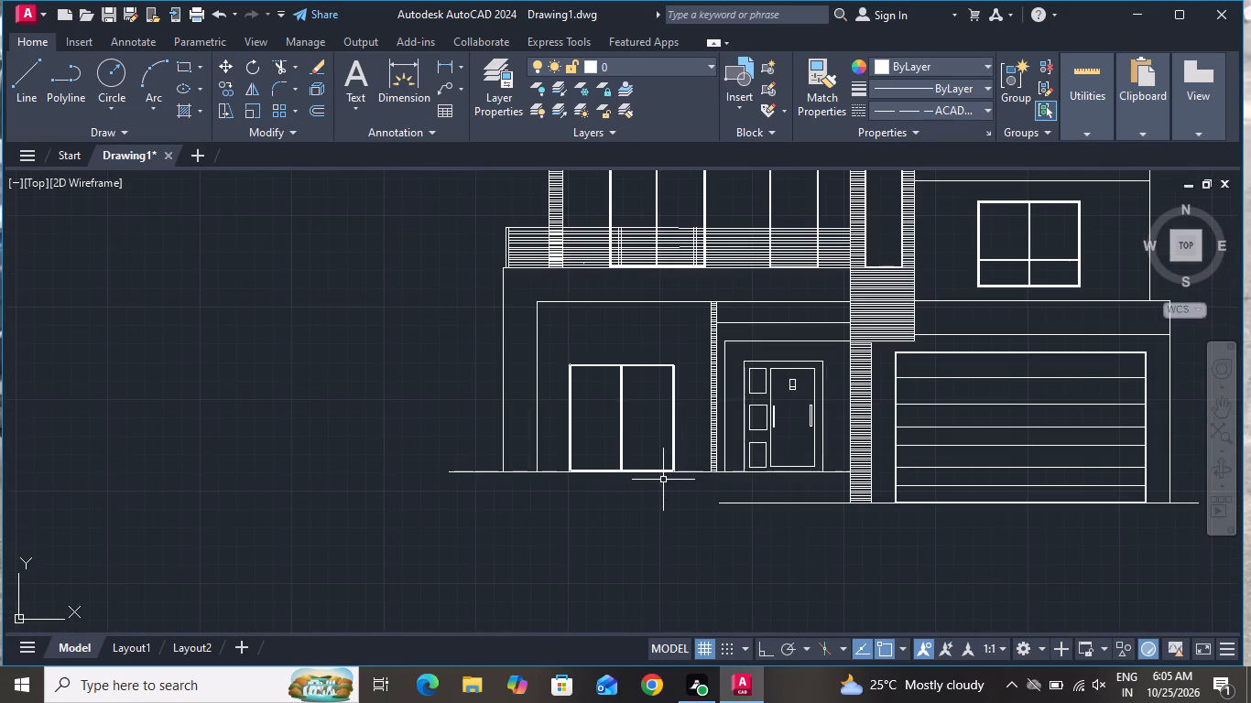
With Ortho on, draw a horizontal line extending the lower ground line from its free end beyond the house's outer wall.
left_click(39, 70)
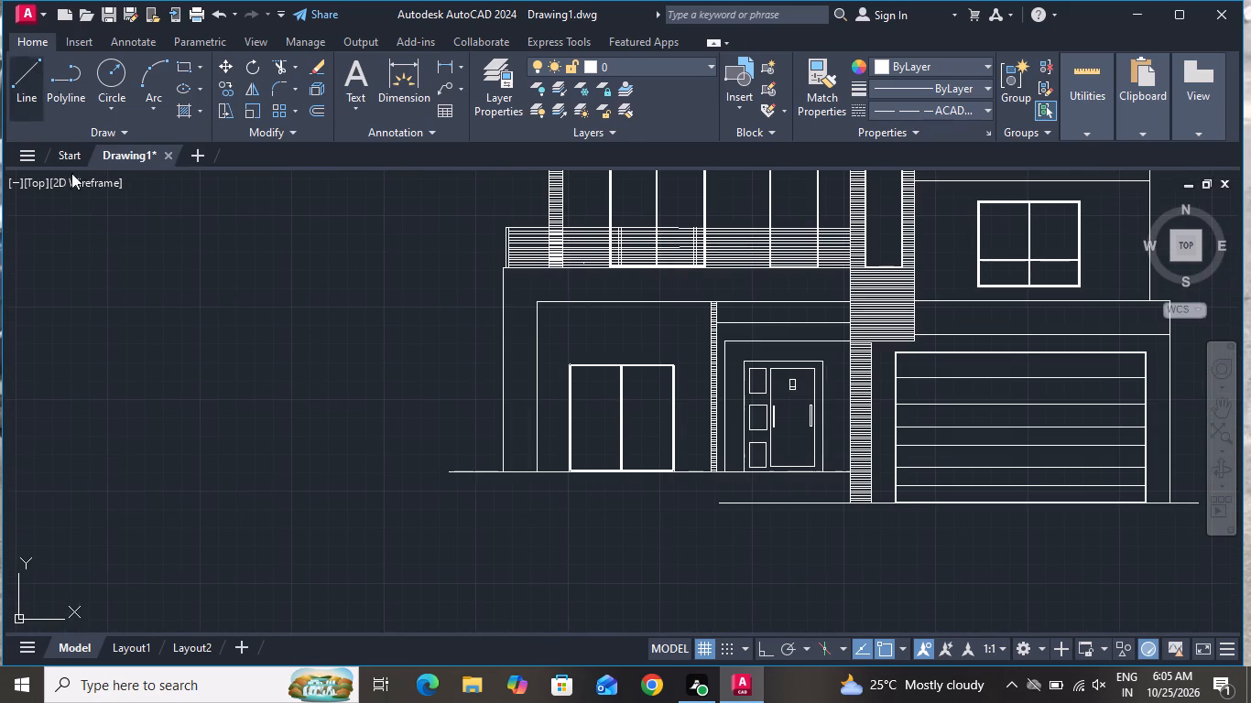
left_click(718, 504)
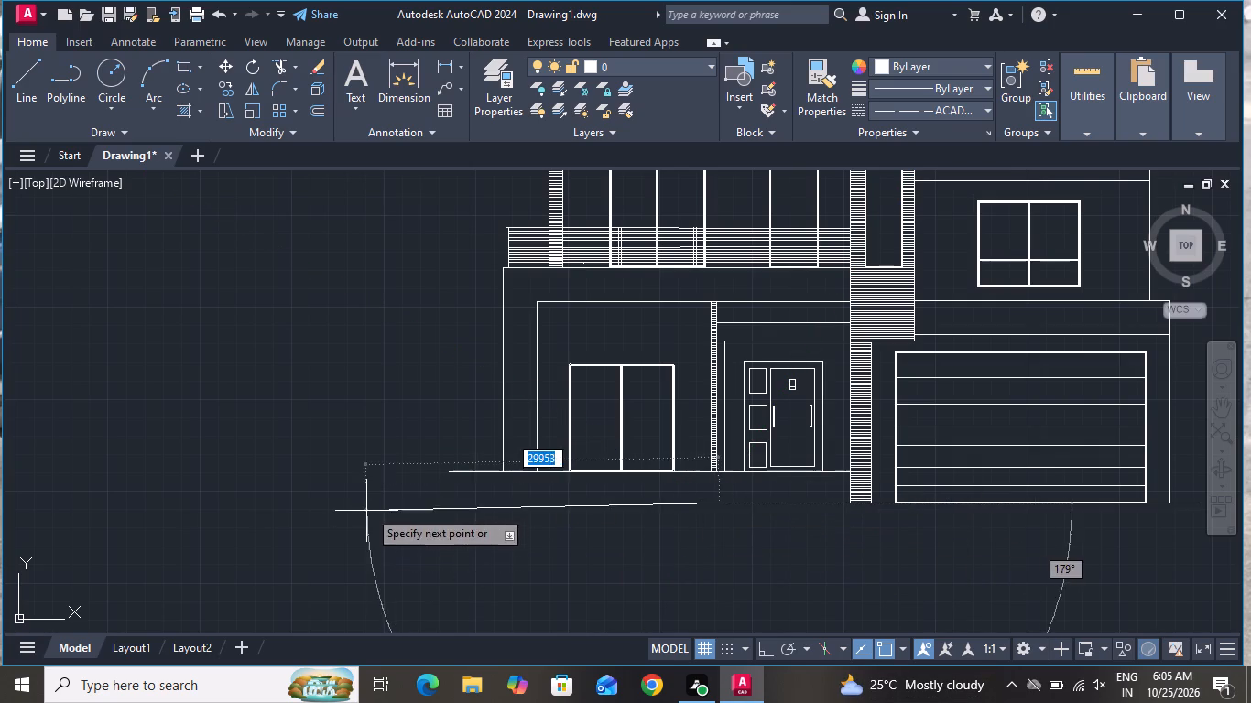
left_click(765, 647)
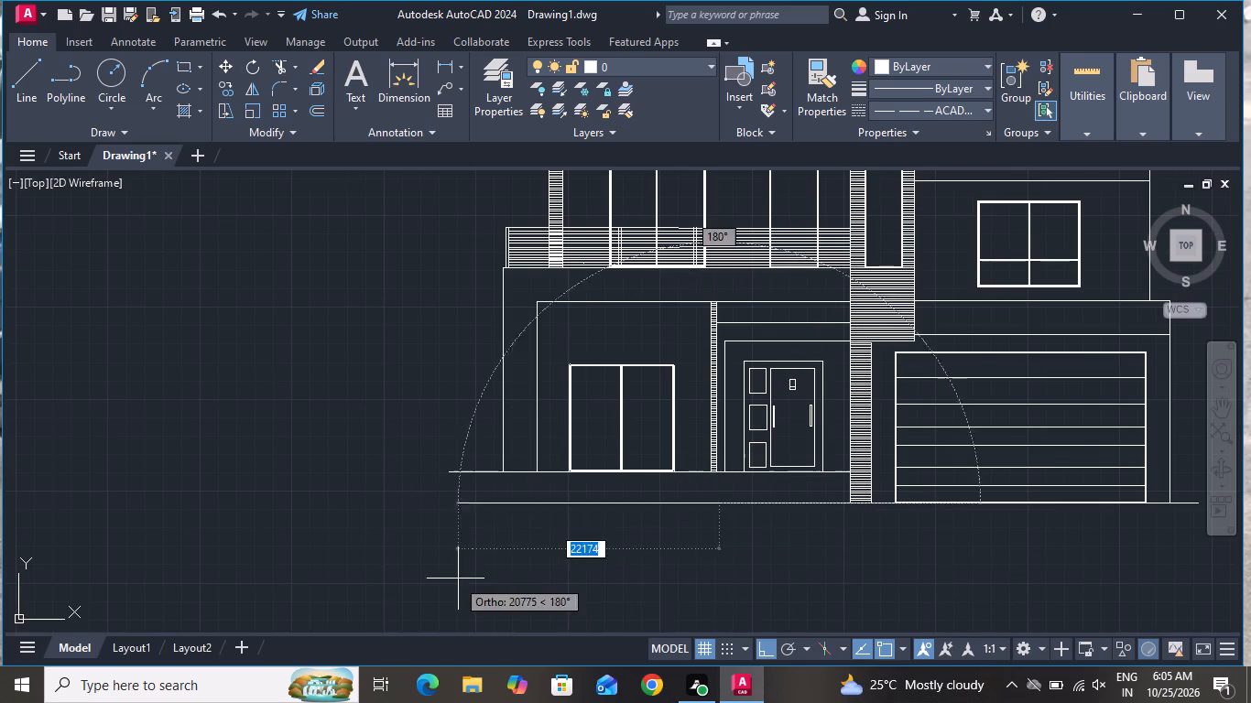
left_click(420, 560)
right_click(419, 558)
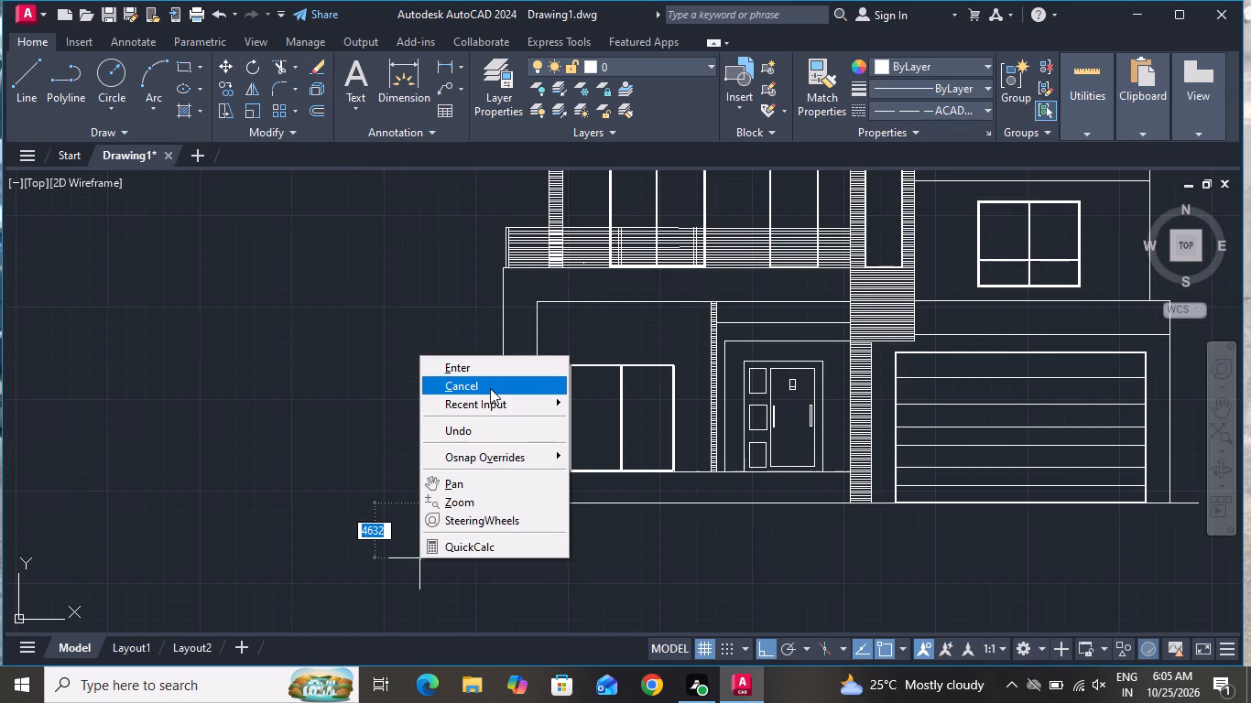
left_click(490, 388)
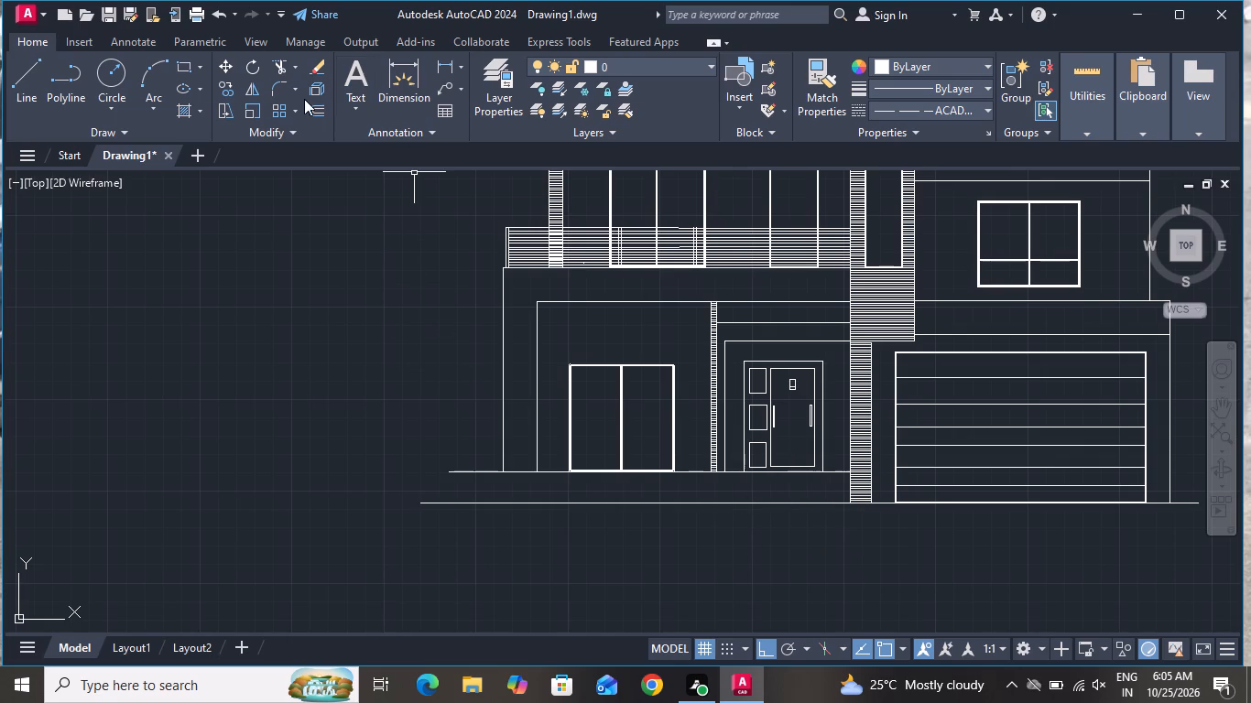
Draw an entrance step rectangle about 11730 by 640 directly below the floor line, between the tower and the narrow cladding strip.
left_click(187, 69)
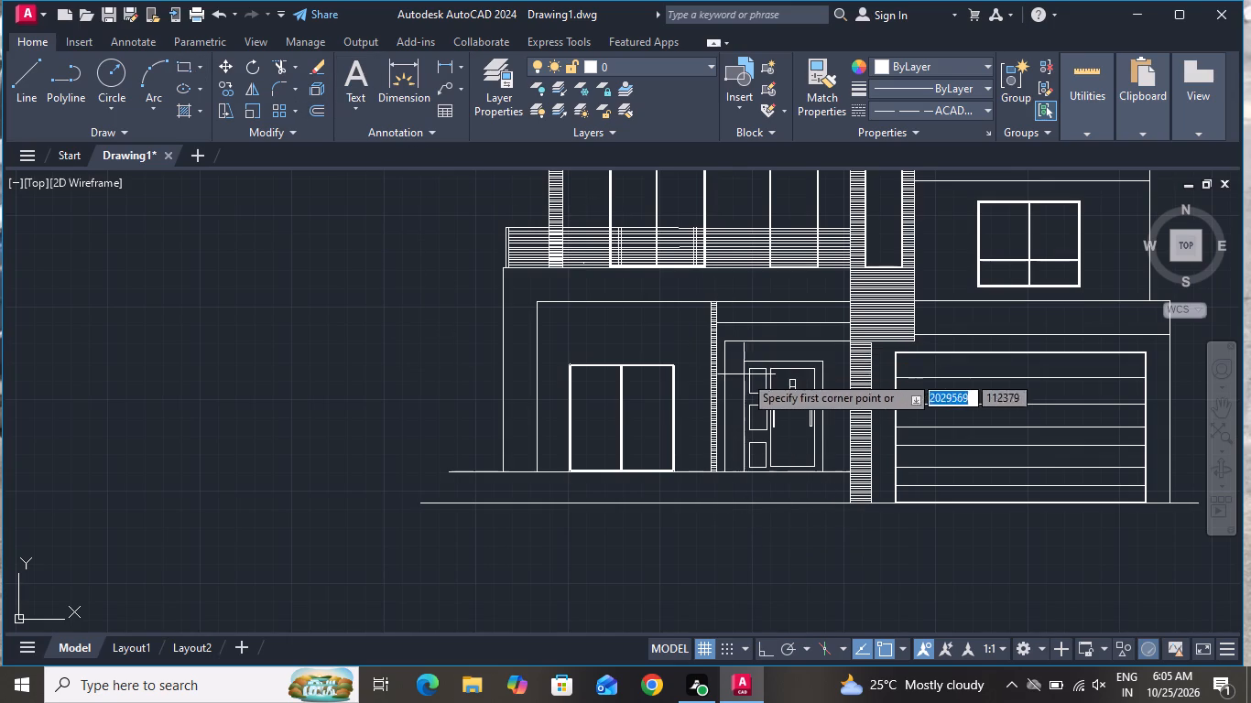
scroll(884, 438, "up", 2)
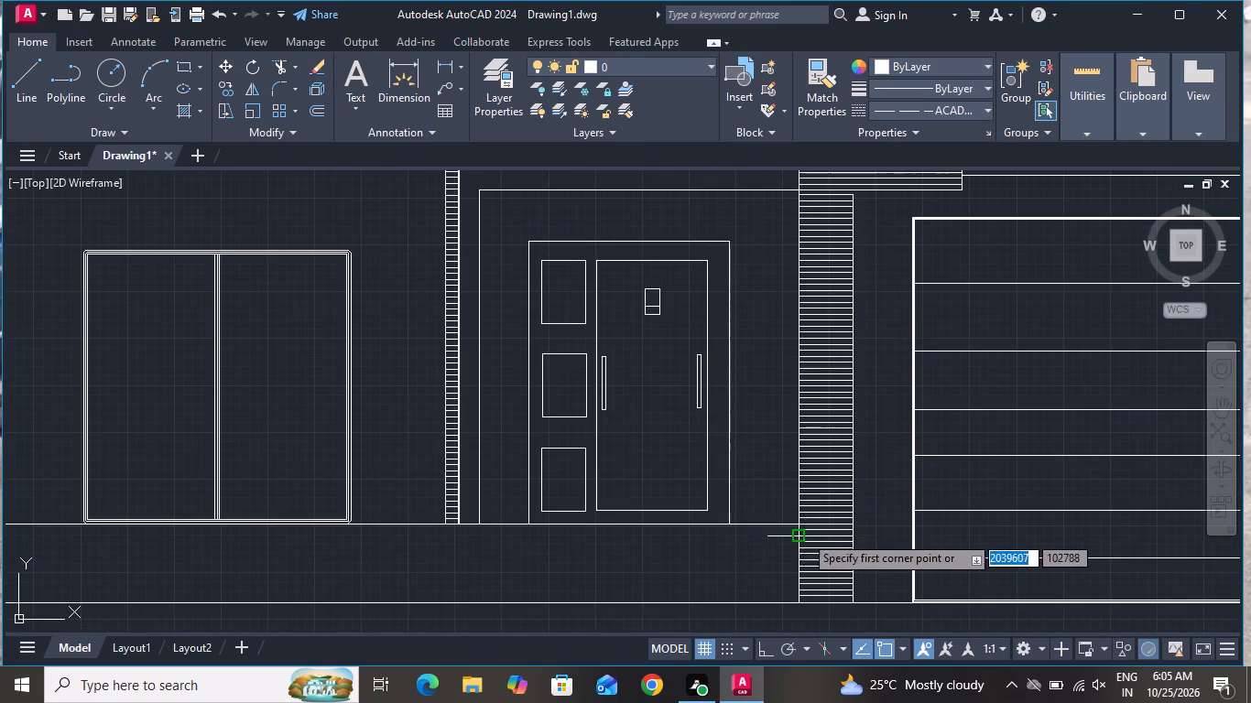
left_click(804, 525)
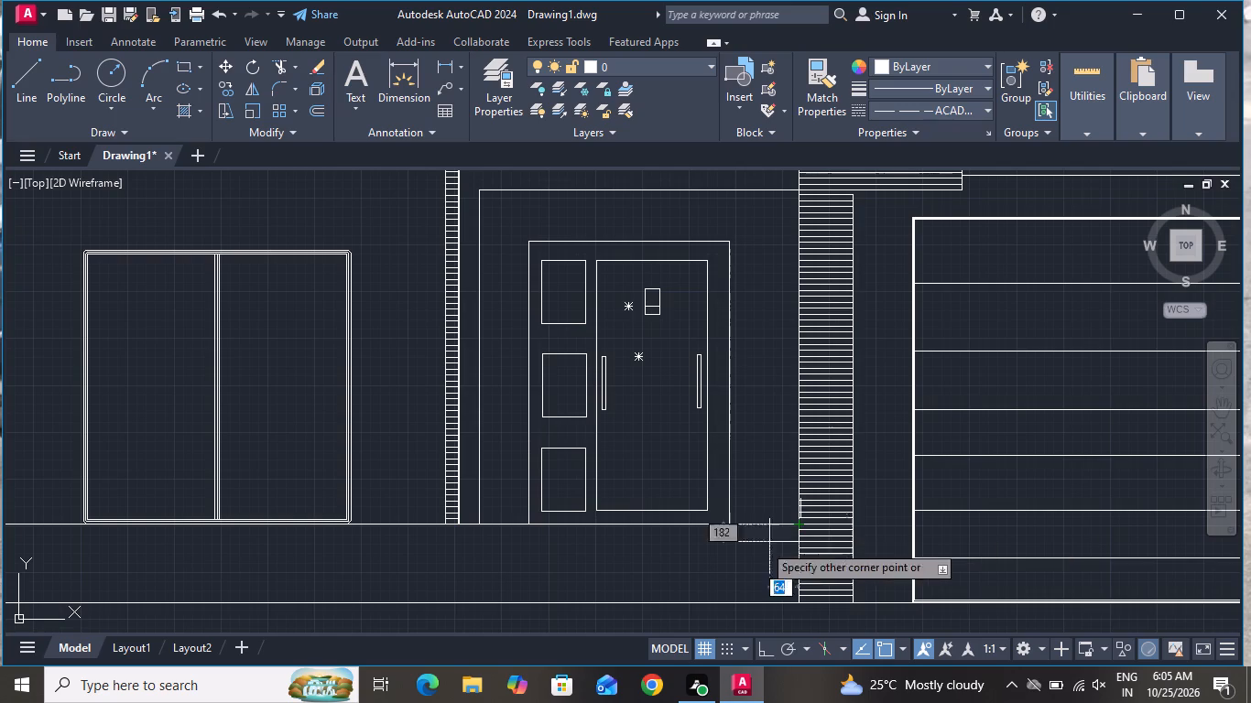
left_click(447, 544)
Copy the entrance step rectangle three times downward, stacking the copies edge to edge towards the lower ground line, and end the Copy.
left_click(455, 541)
left_click(453, 558)
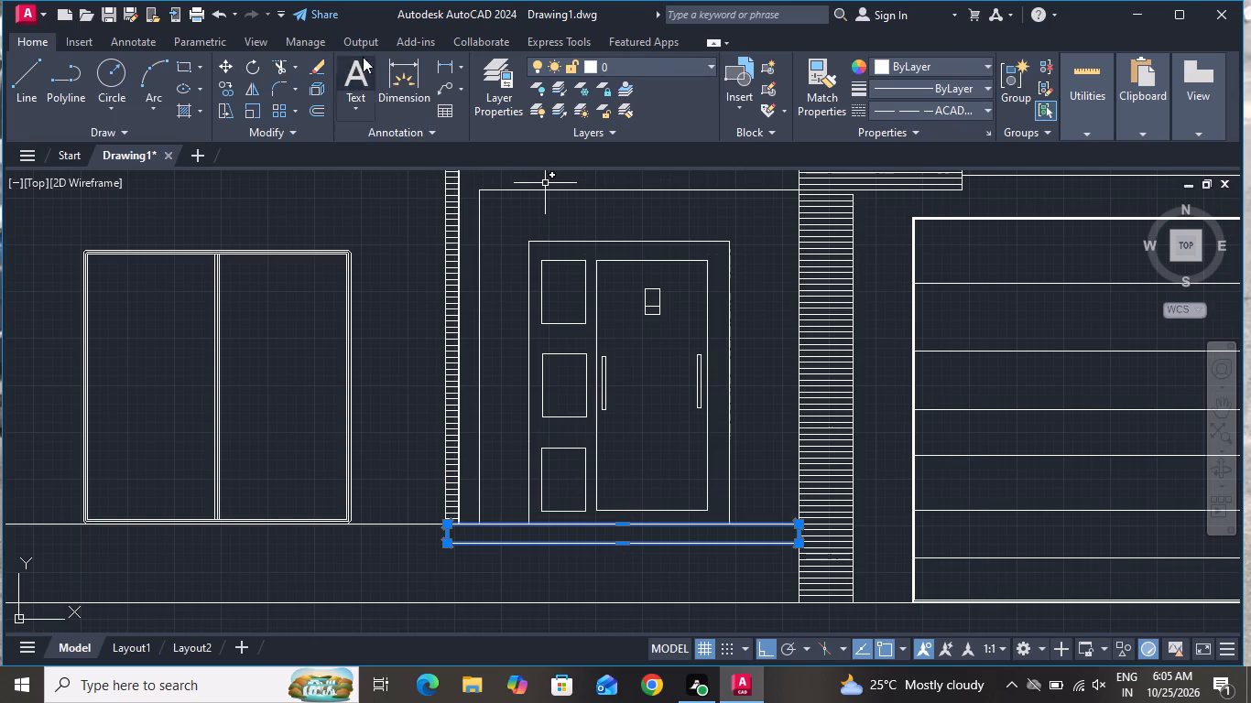
left_click(233, 90)
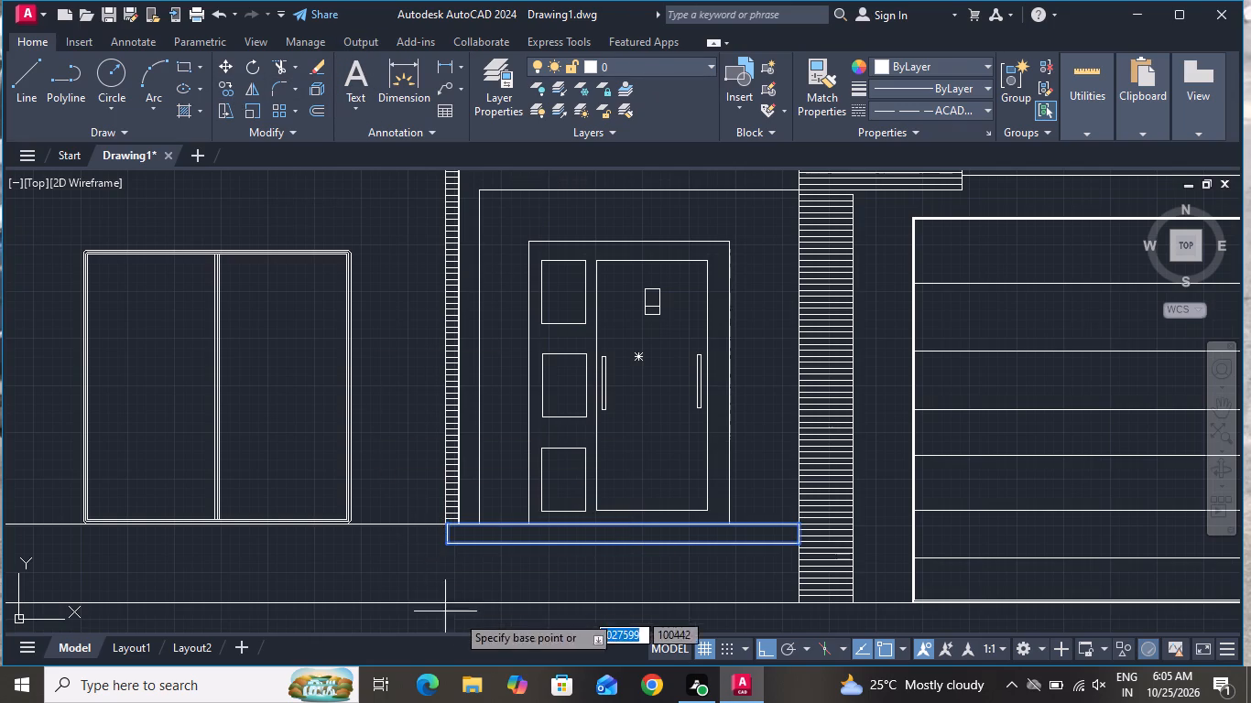
scroll(478, 600, "up", 2)
left_click(394, 406)
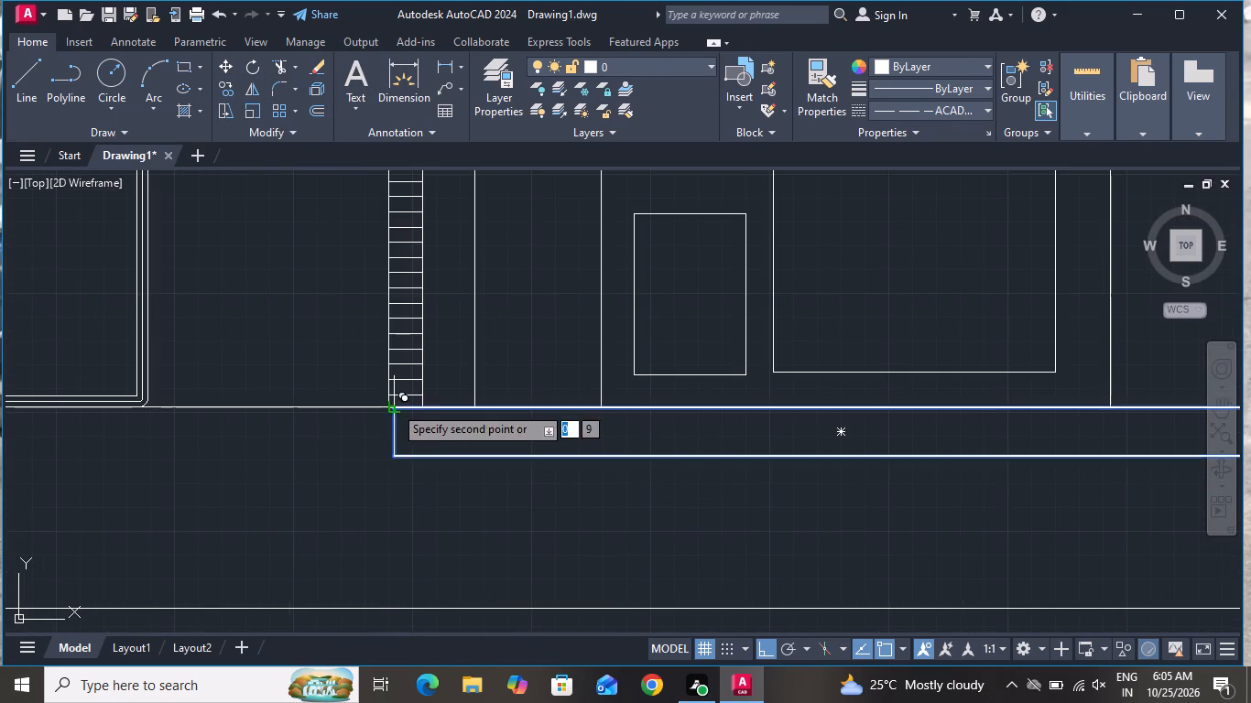
left_click(388, 460)
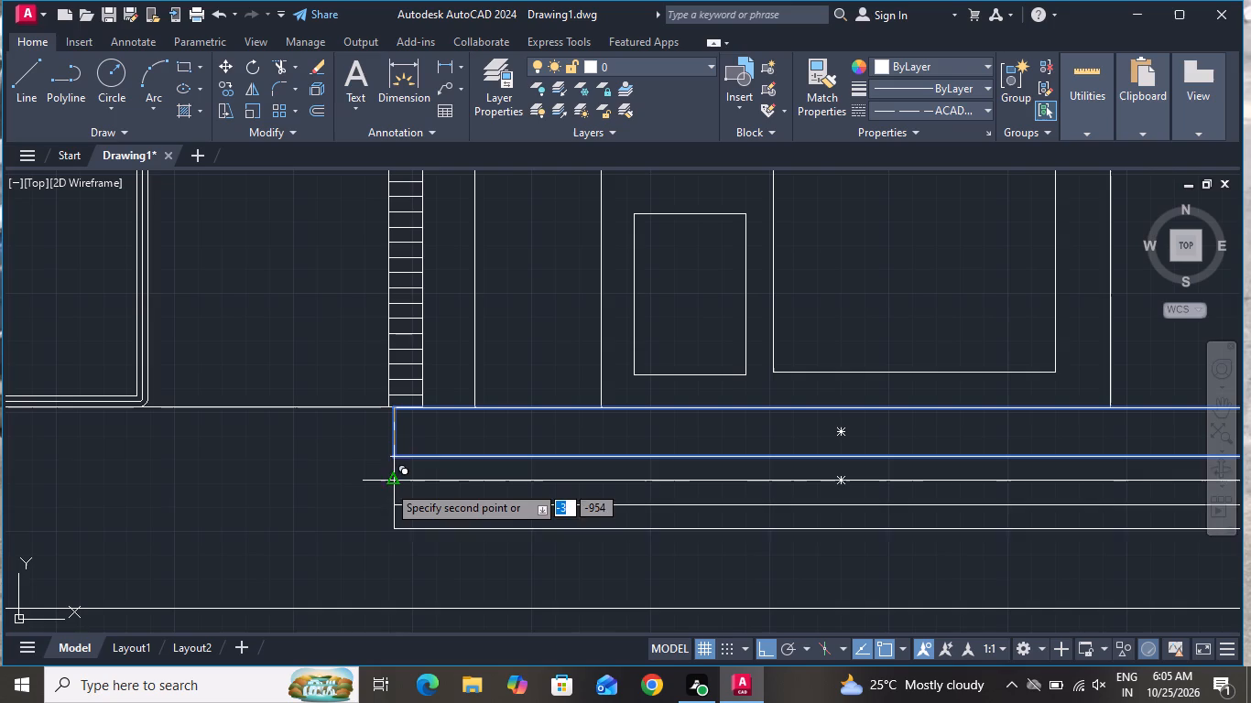
left_click(390, 508)
scroll(391, 503, "down", 2)
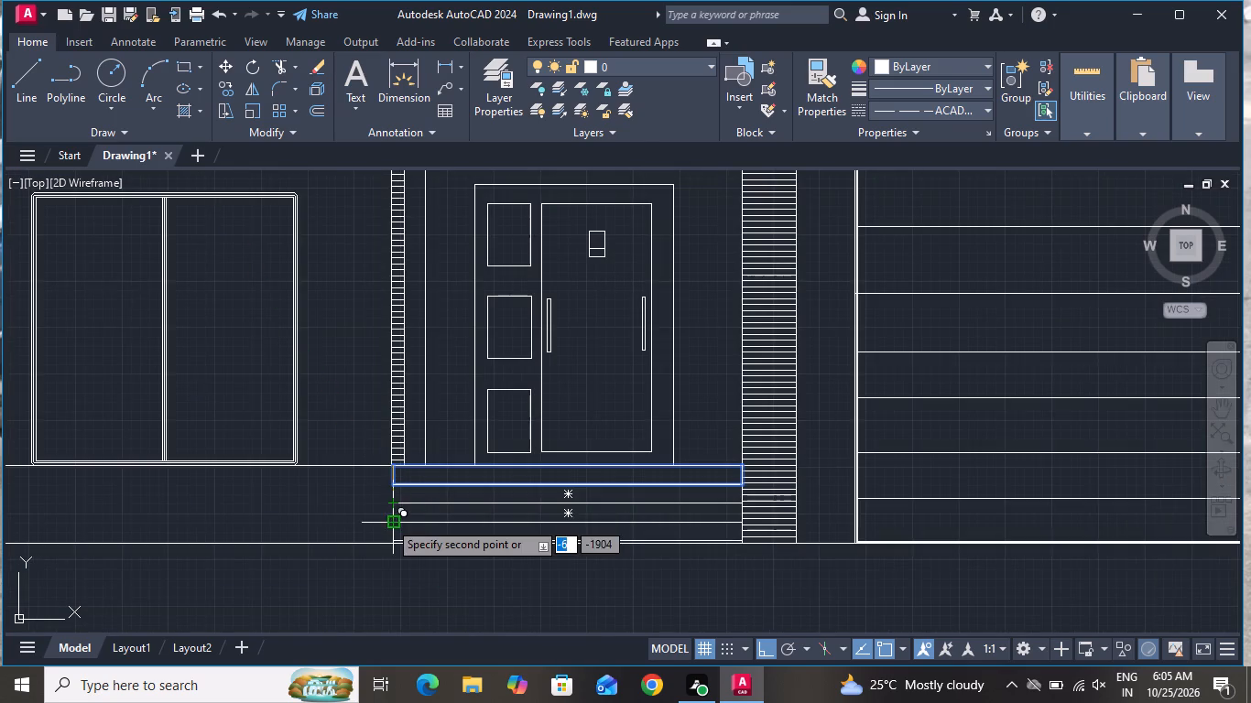
scroll(388, 521, "up", 3)
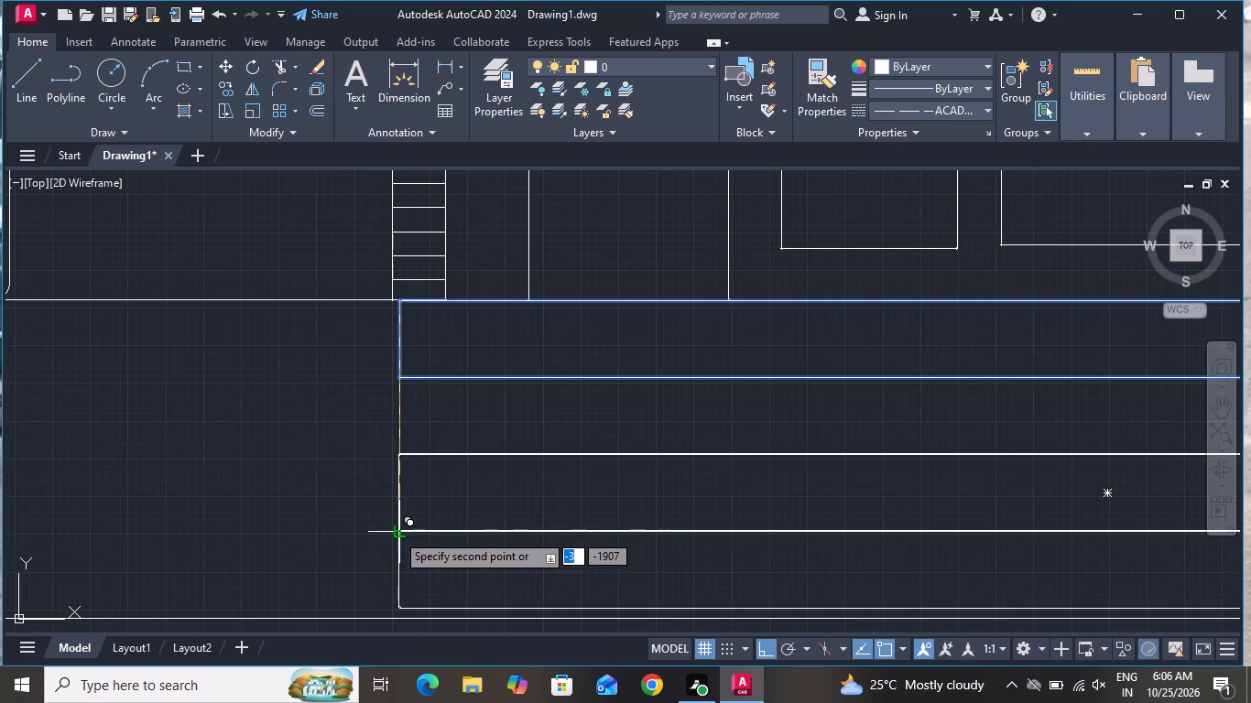
left_click(396, 533)
scroll(395, 536, "down", 3)
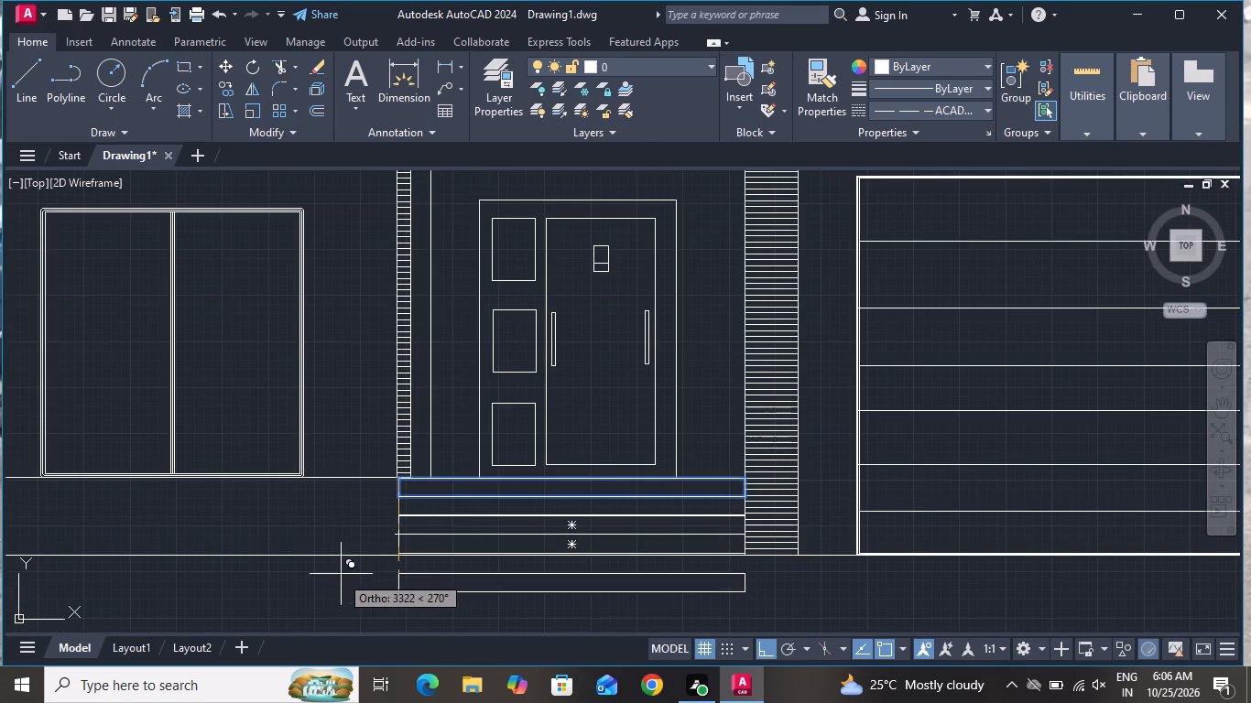
right_click(343, 569)
left_click(420, 341)
With Ortho off, copy the tree beside the right side elevation into the empty space beside the front elevation's balcony side, and end the Copy.
scroll(562, 541, "down", 2)
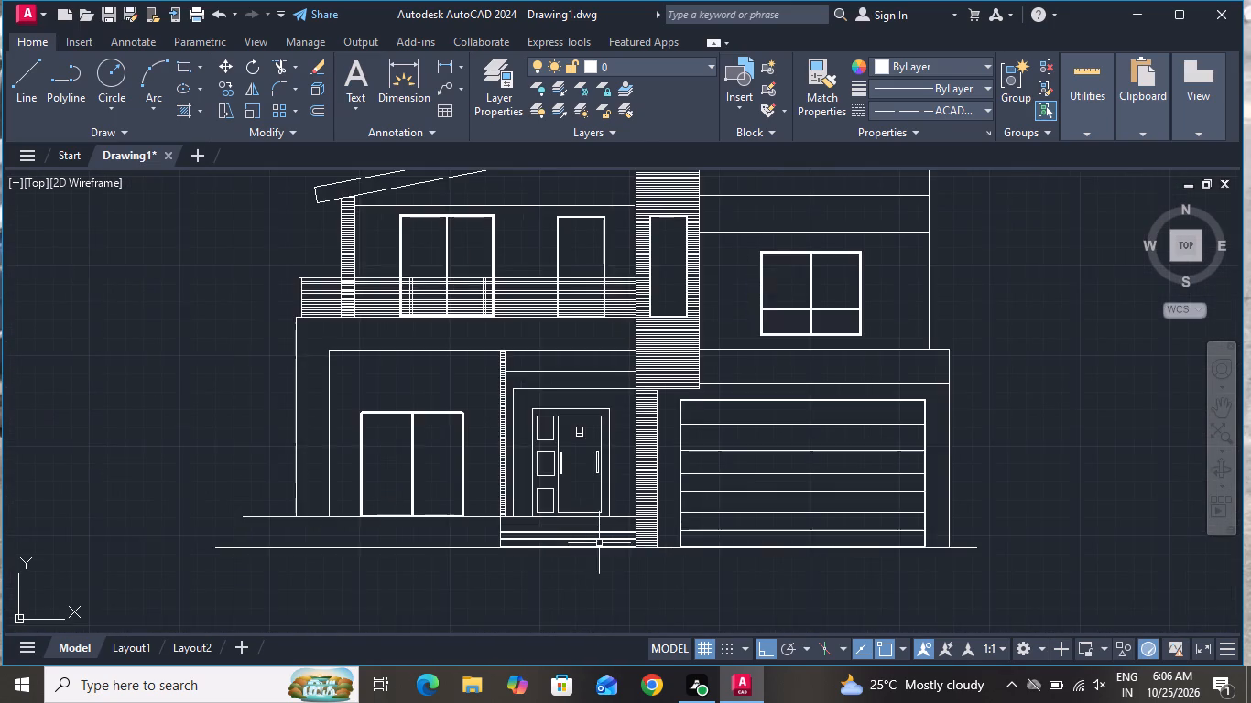
scroll(602, 543, "down", 1)
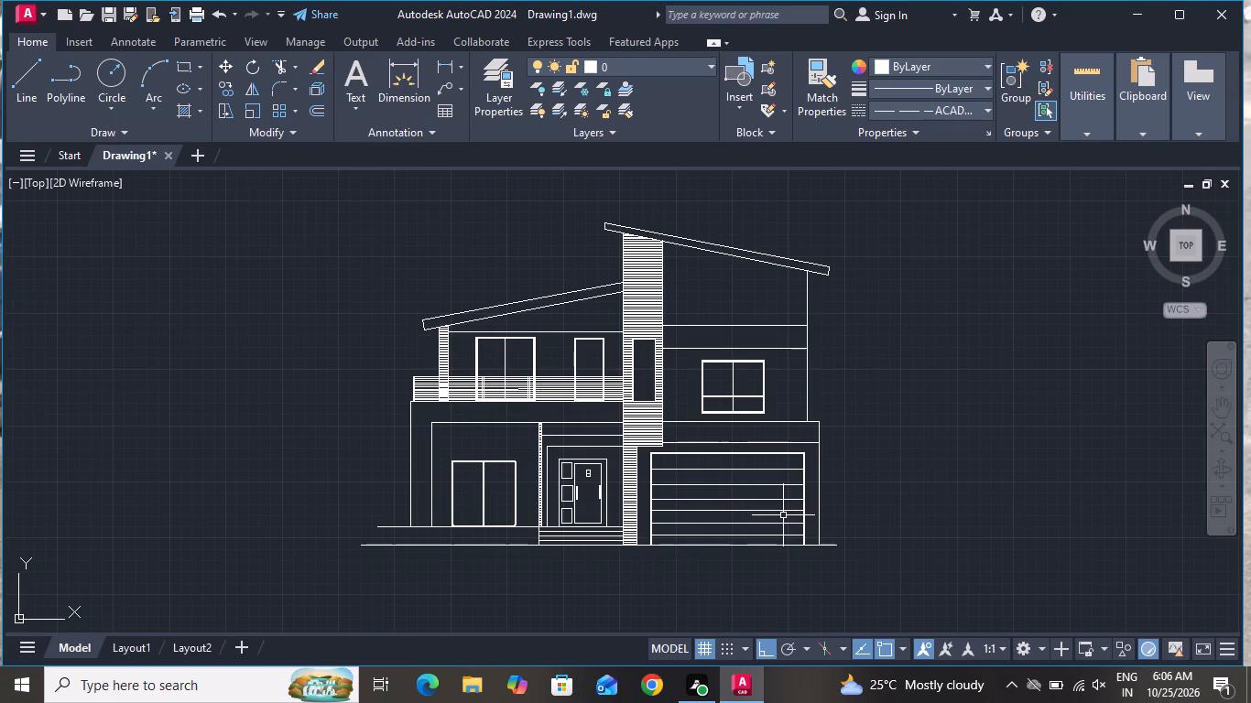
scroll(753, 542, "down", 2)
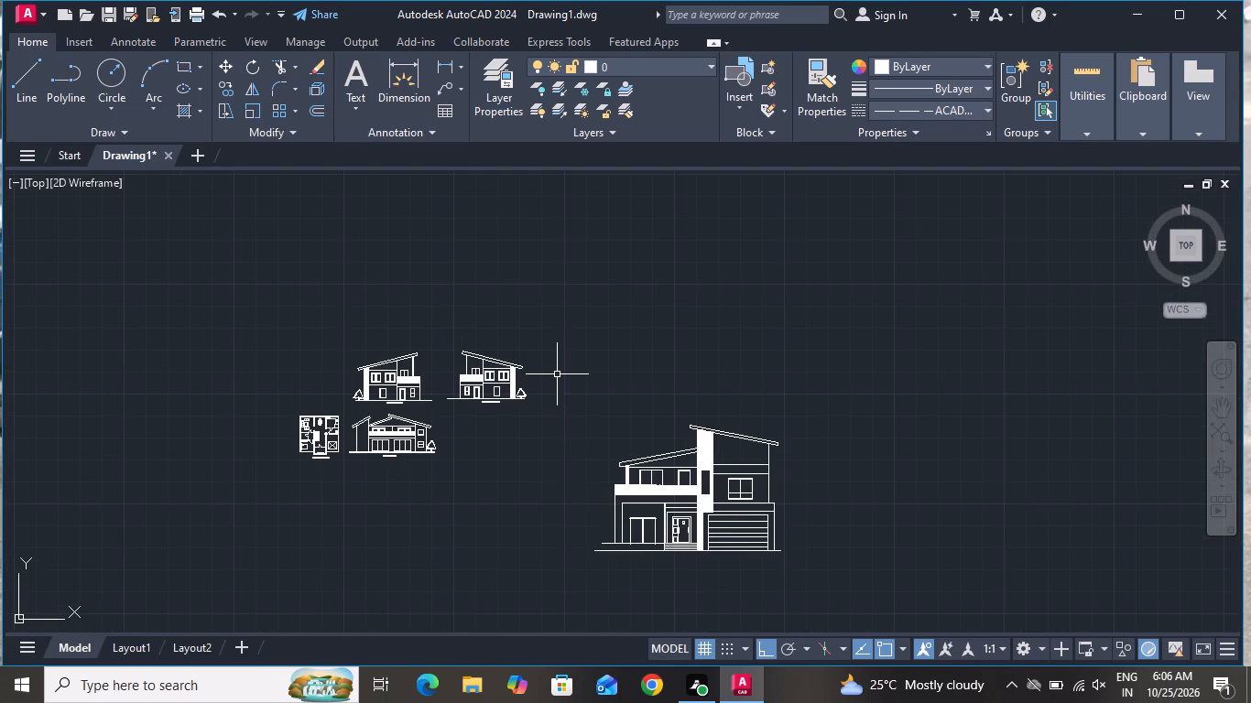
scroll(552, 373, "up", 5)
left_click(561, 323)
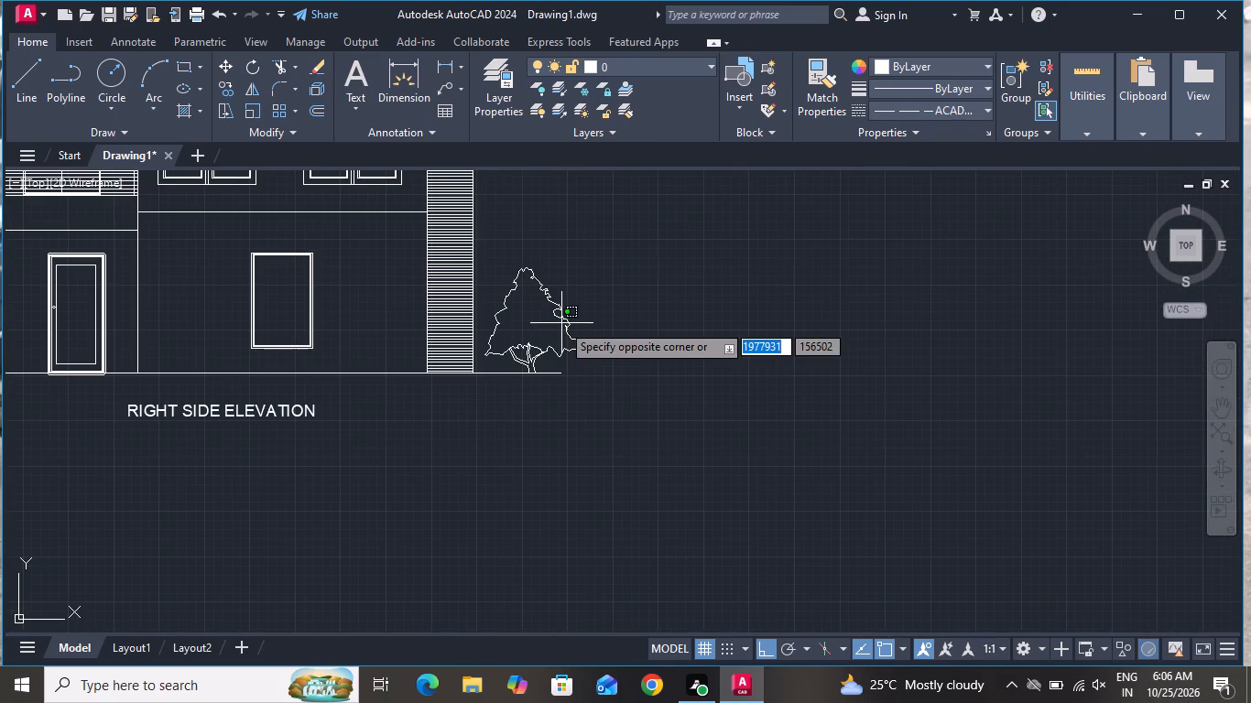
left_click(577, 345)
left_click(565, 351)
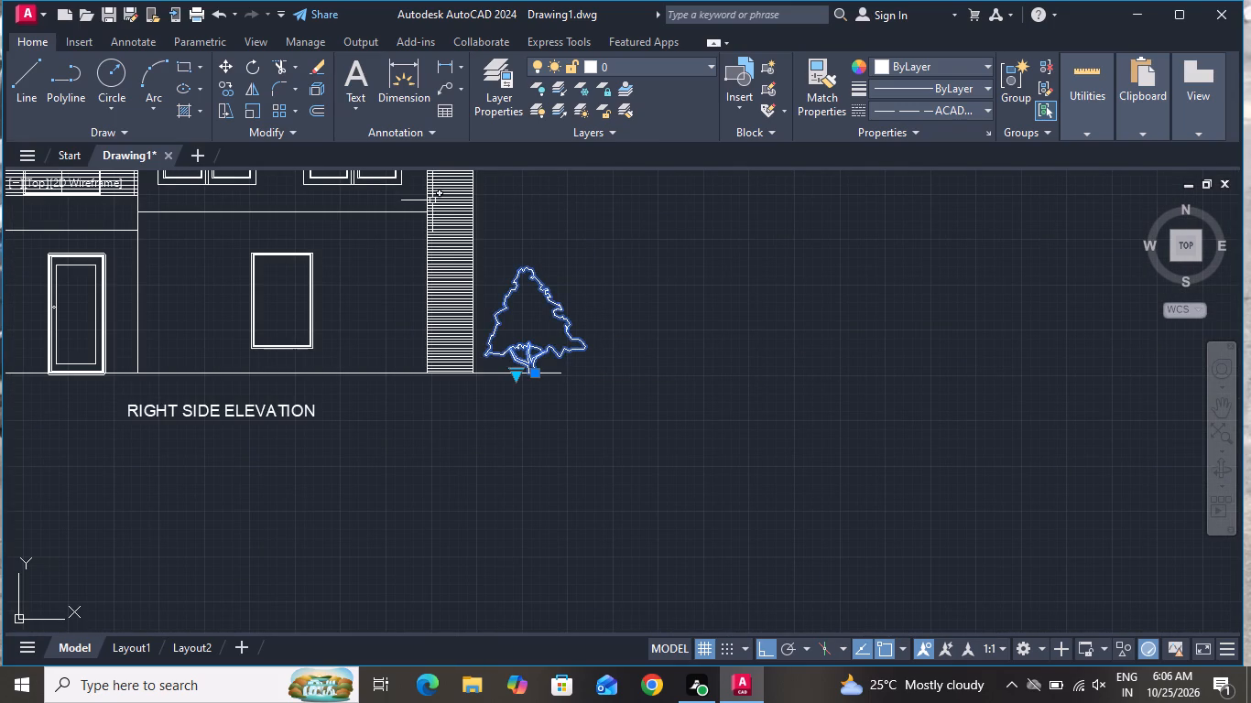
left_click(227, 84)
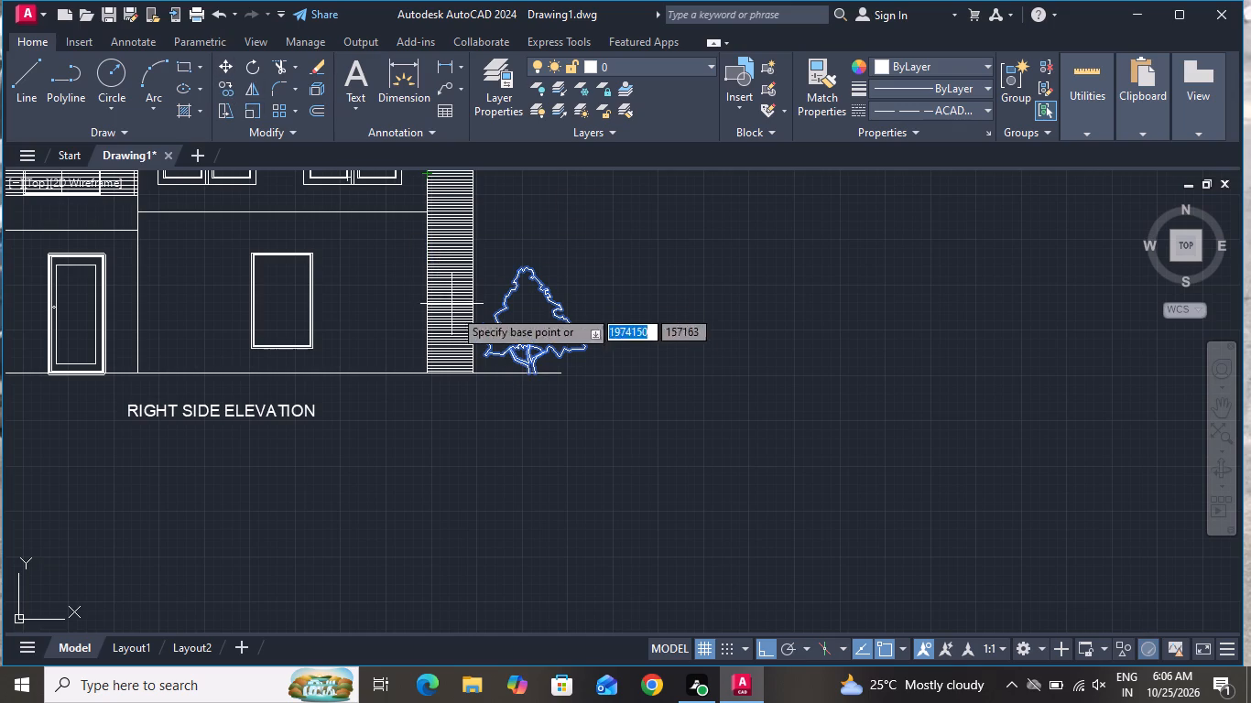
scroll(532, 379, "up", 1)
left_click(532, 365)
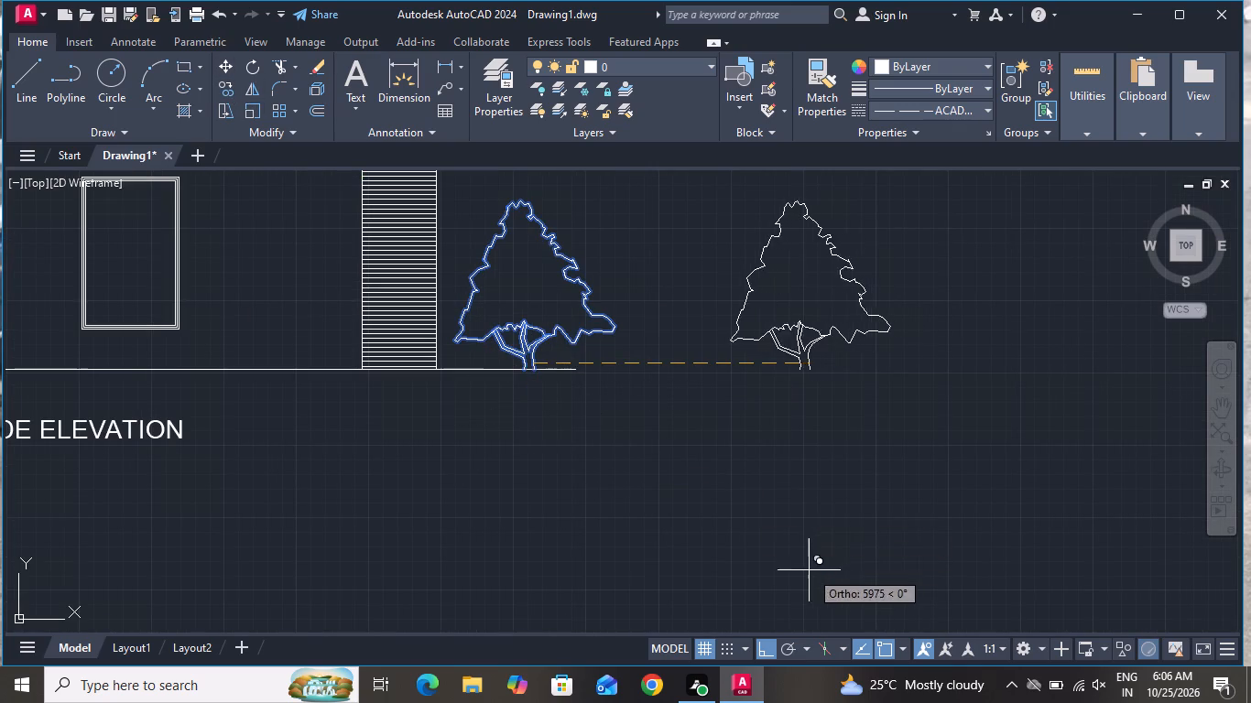
left_click(767, 650)
scroll(723, 522, "down", 2)
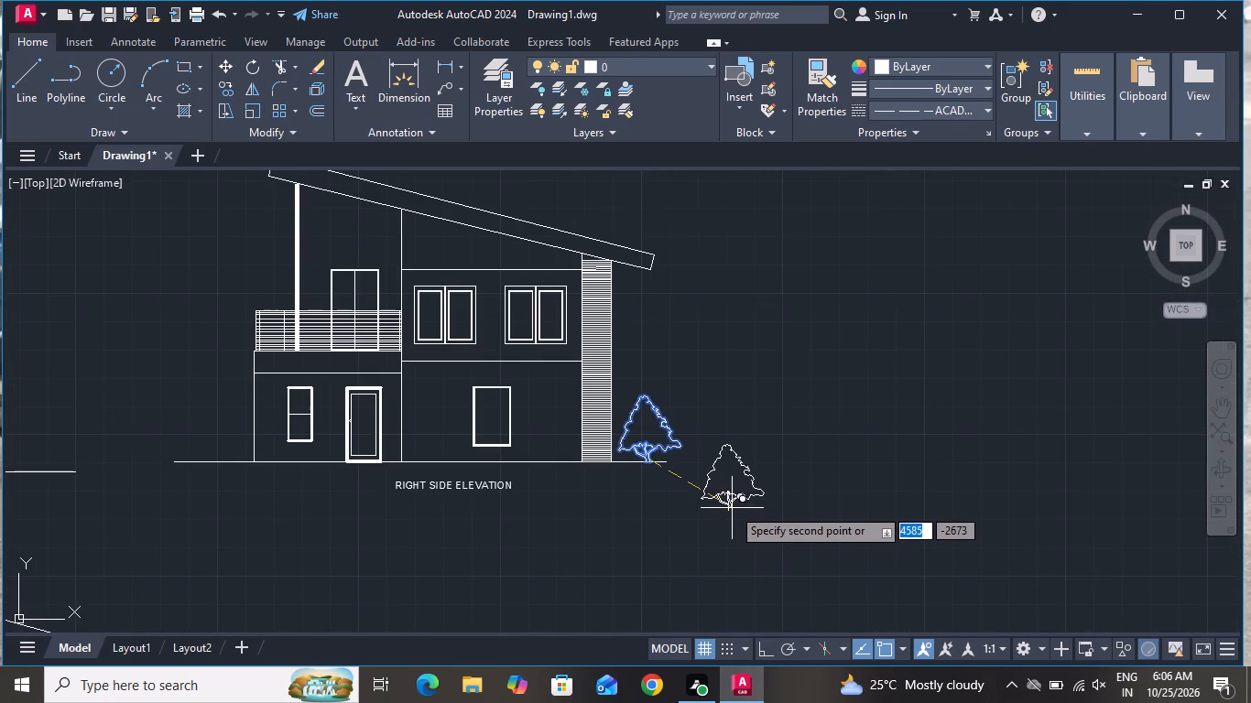
scroll(737, 503, "down", 1)
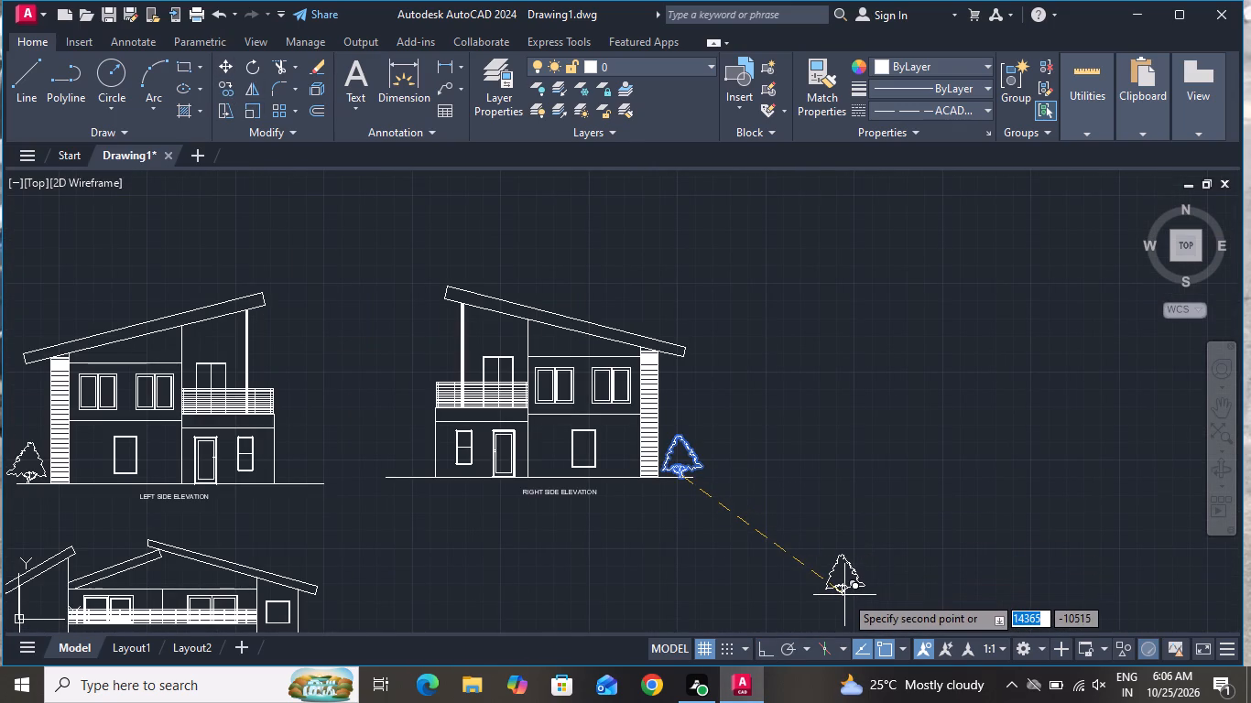
scroll(833, 583, "up", 2)
scroll(709, 460, "down", 5)
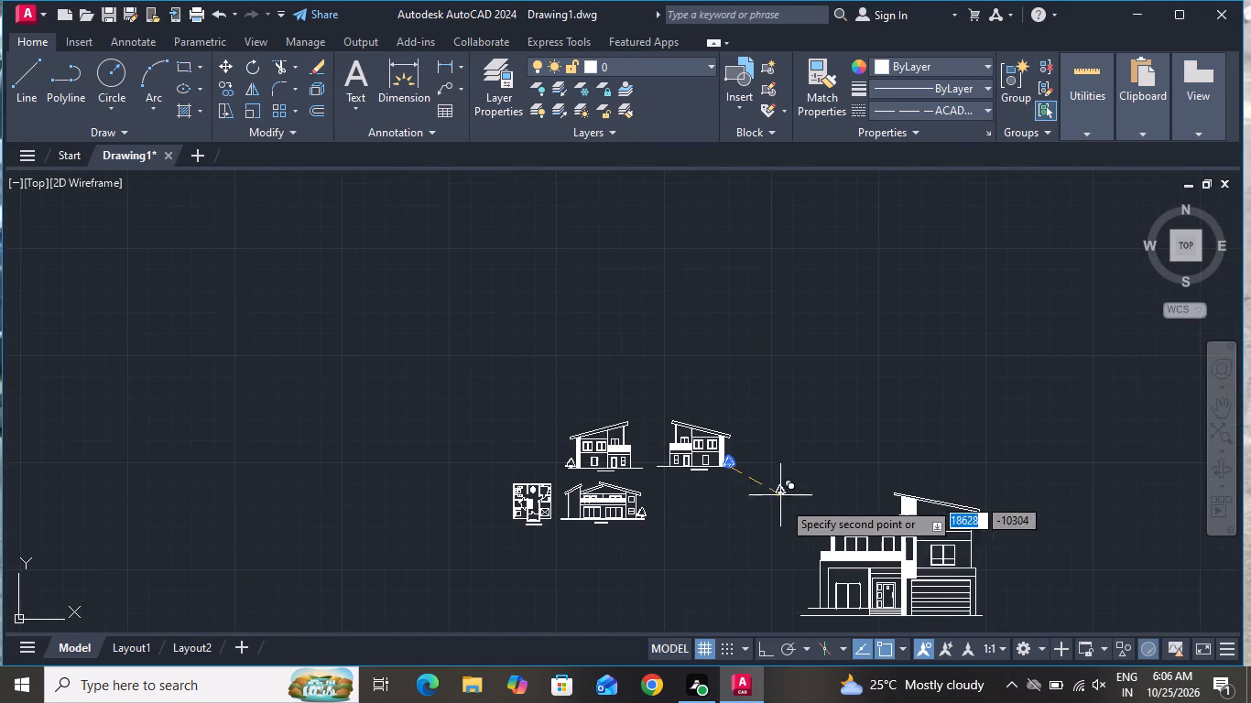
scroll(790, 569, "up", 3)
scroll(790, 556, "down", 2)
scroll(790, 605, "up", 4)
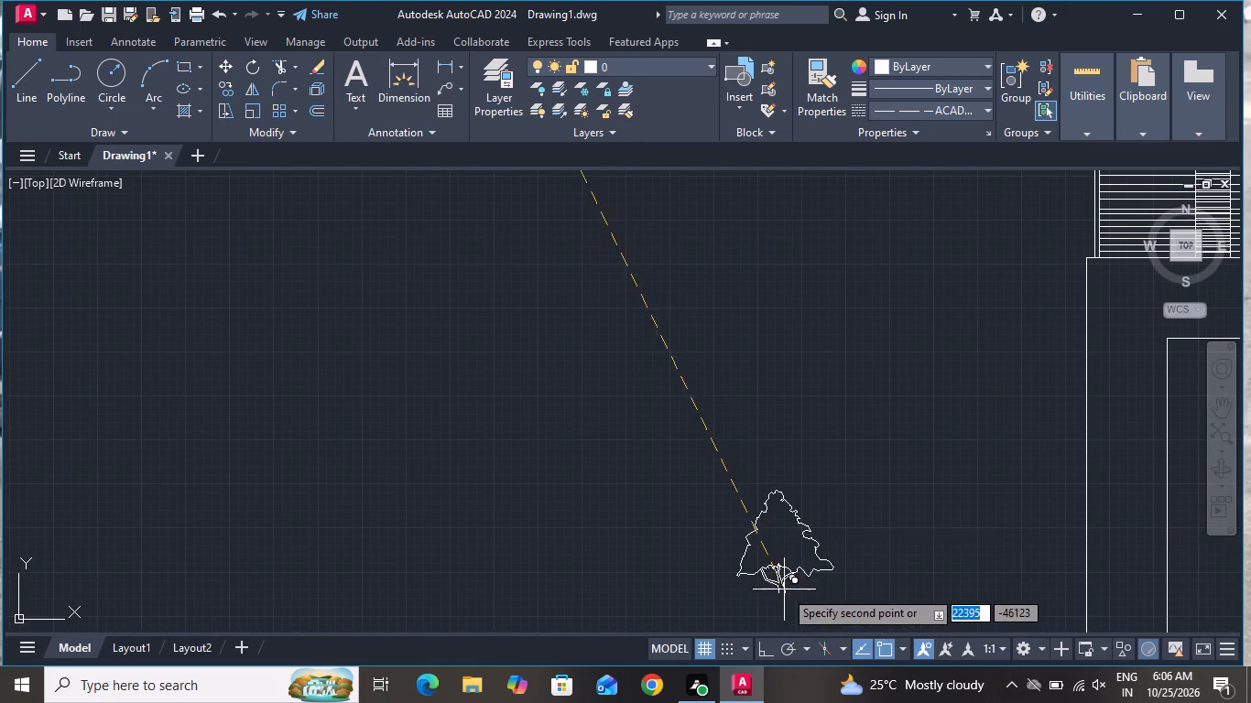
left_click(798, 503)
right_click(737, 559)
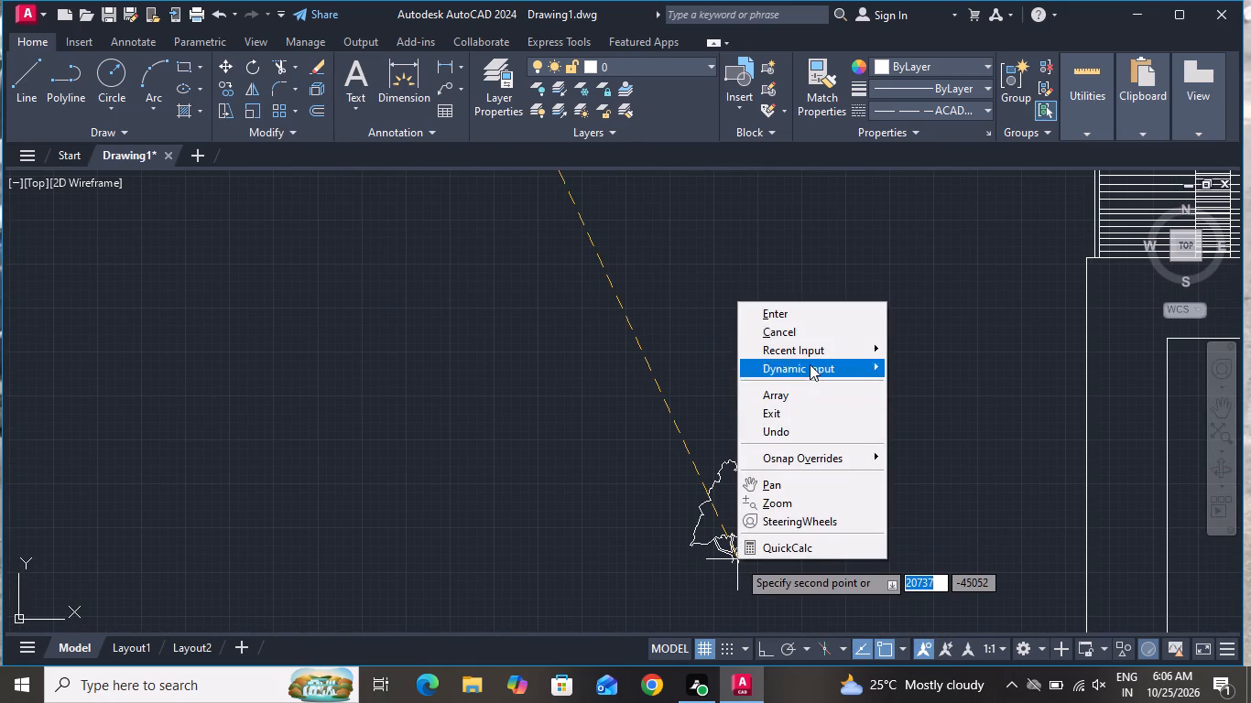
left_click(802, 327)
Change the copied tree's variant to Type 2 Deciduous (Elevation), after trying Type 3 Evergreen (Plan) and Type 2 Evergreen (Elevation).
left_click(793, 493)
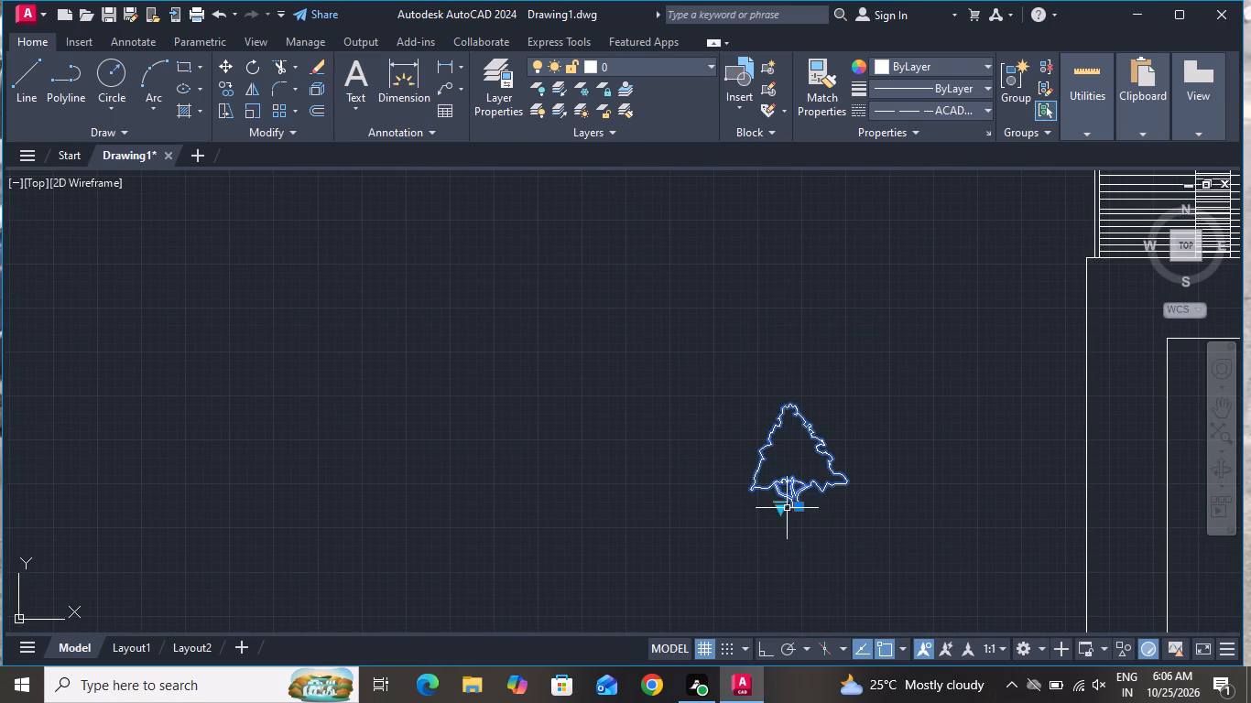
left_click(781, 504)
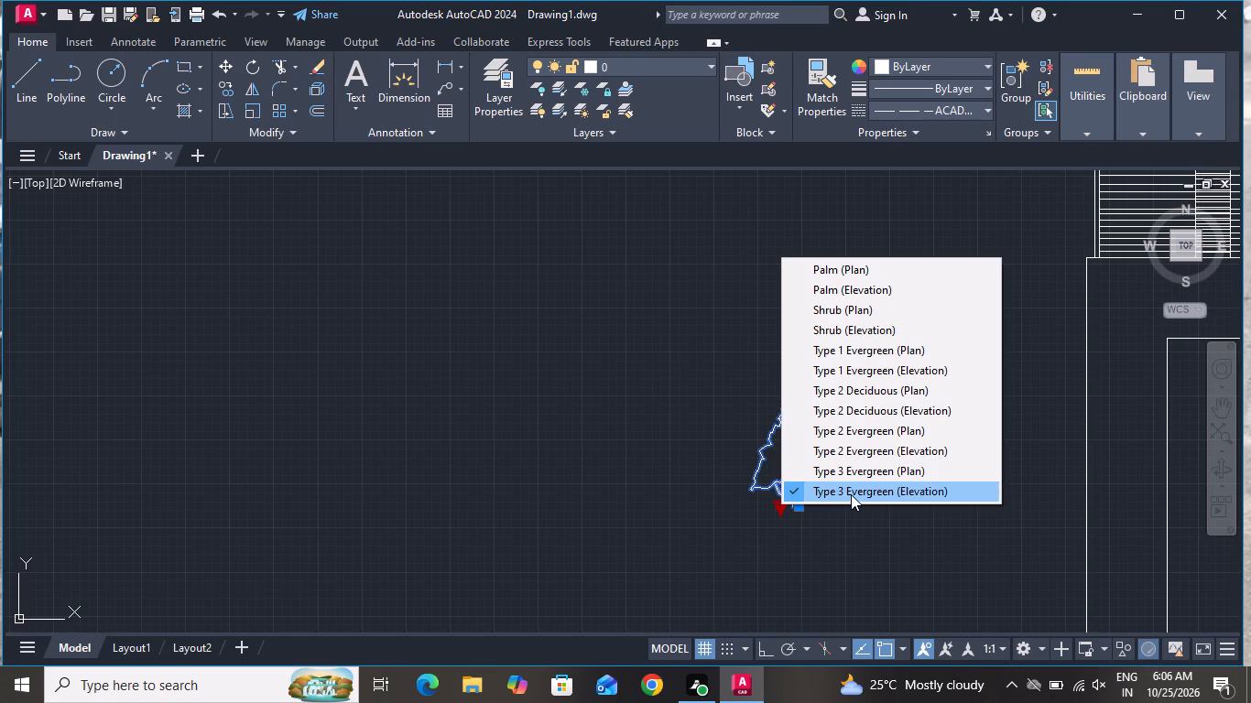
left_click(853, 470)
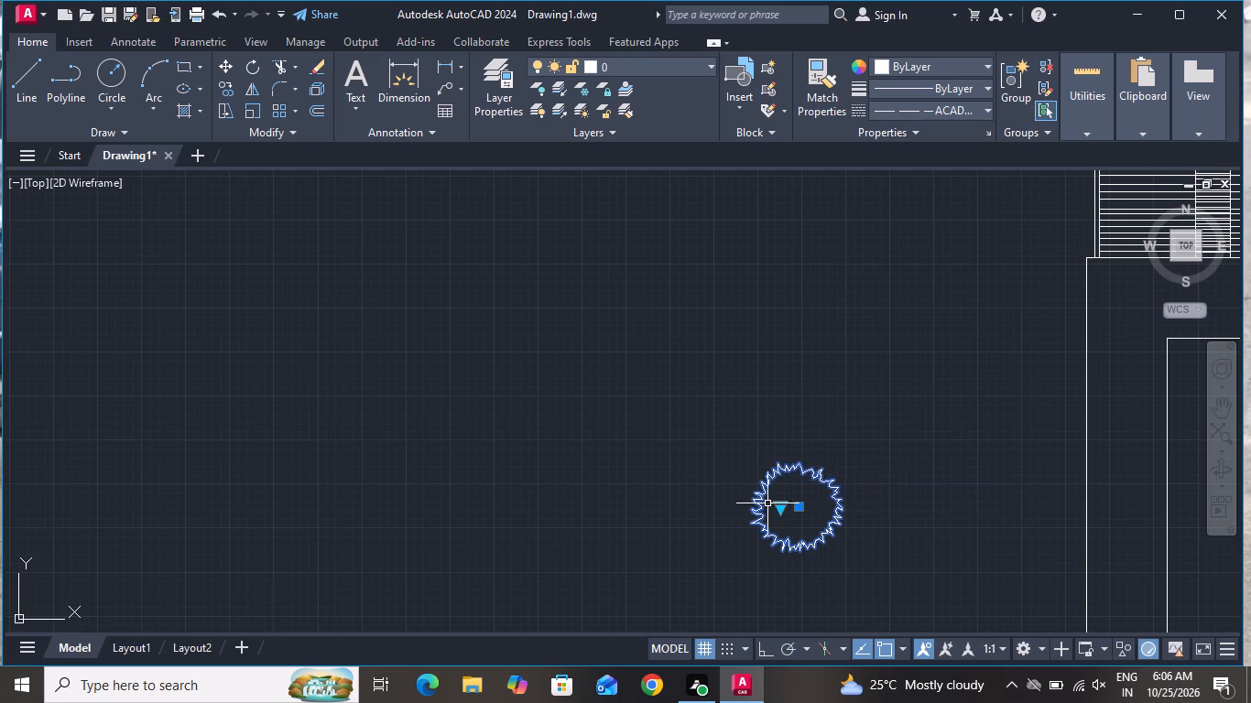
left_click(778, 510)
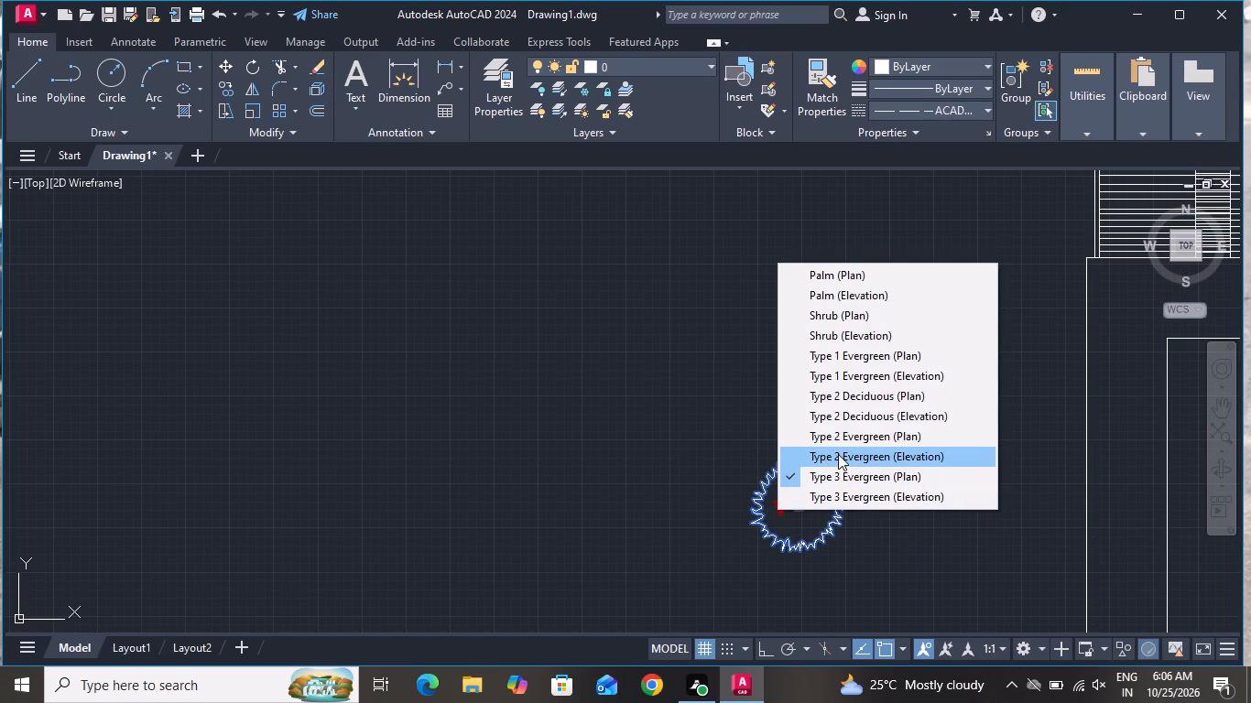
left_click(838, 451)
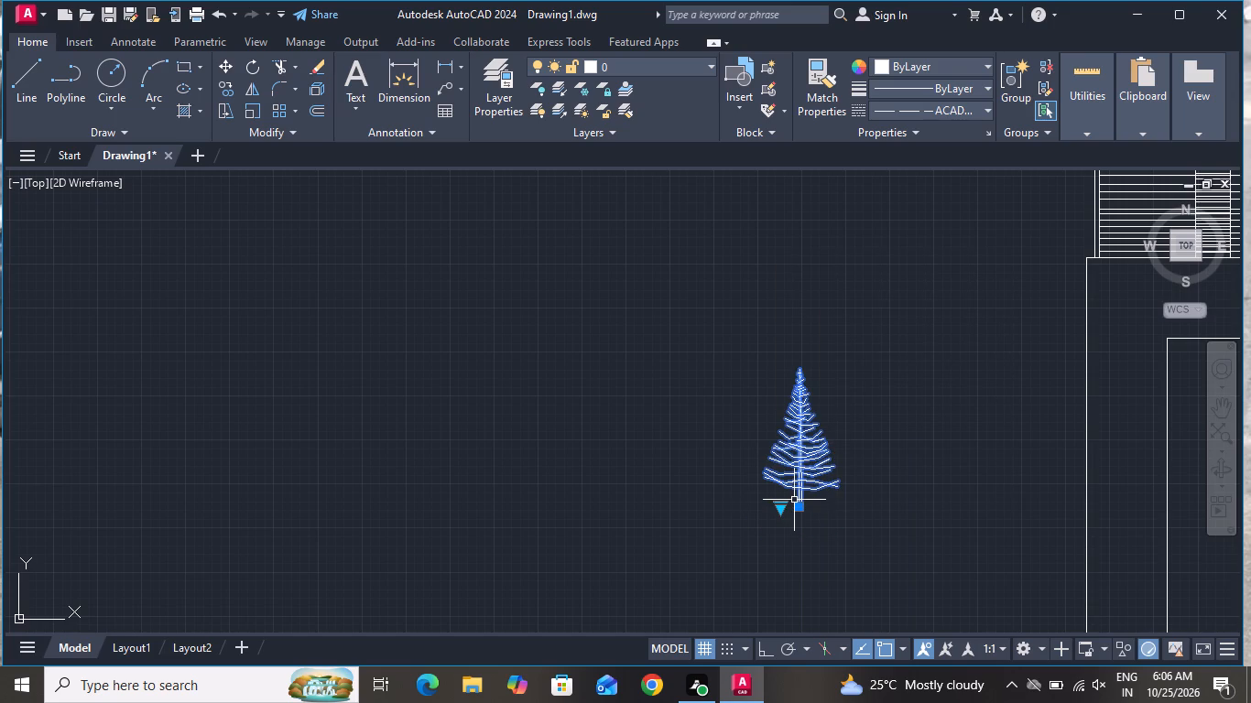
left_click(781, 503)
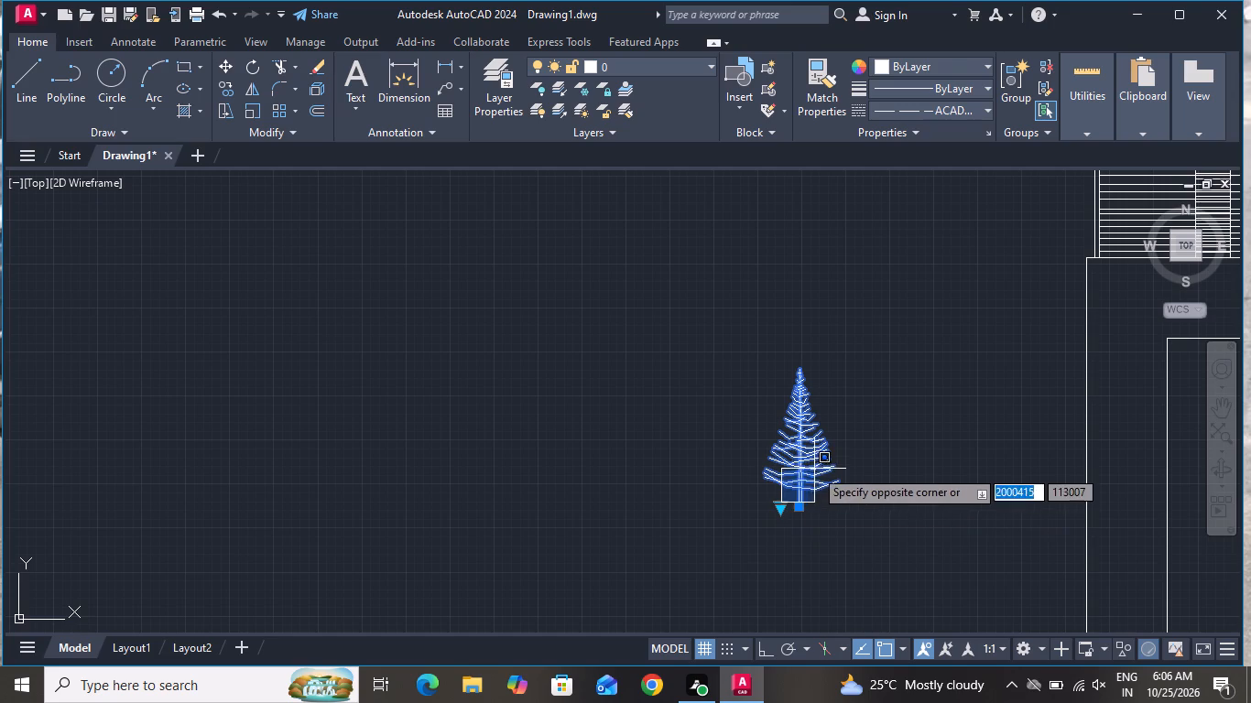
left_click(782, 503)
left_click(782, 507)
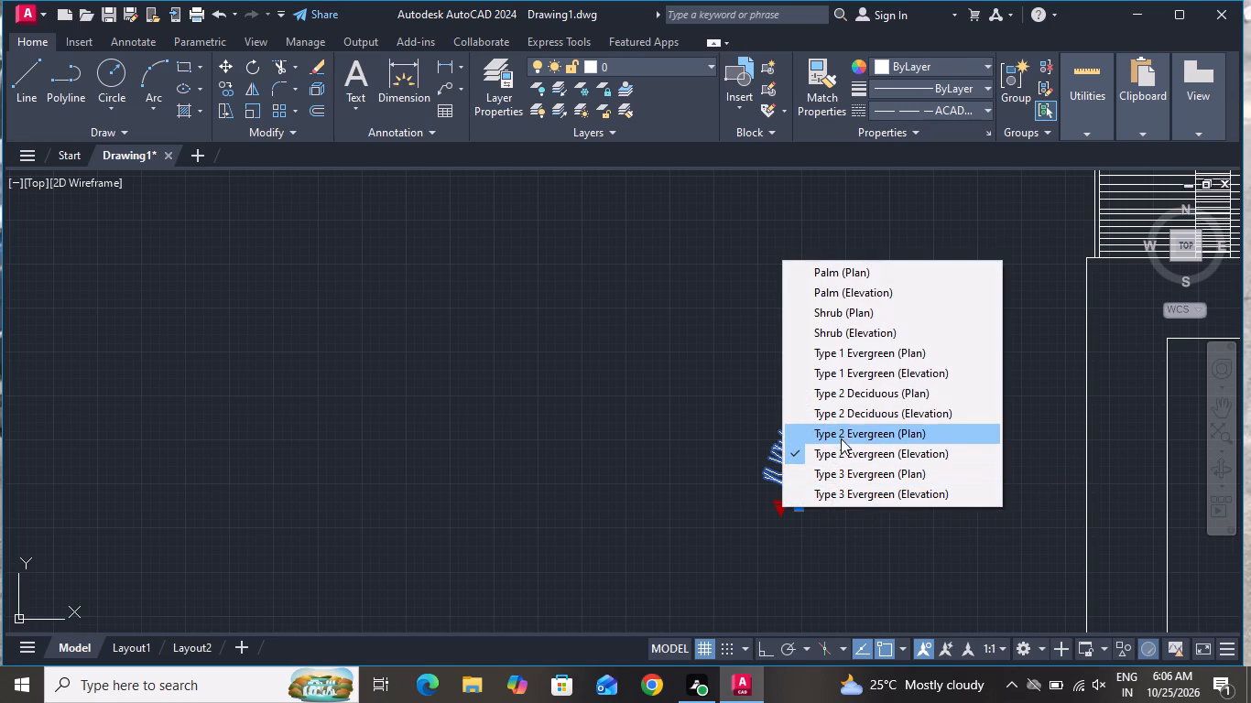
left_click(845, 412)
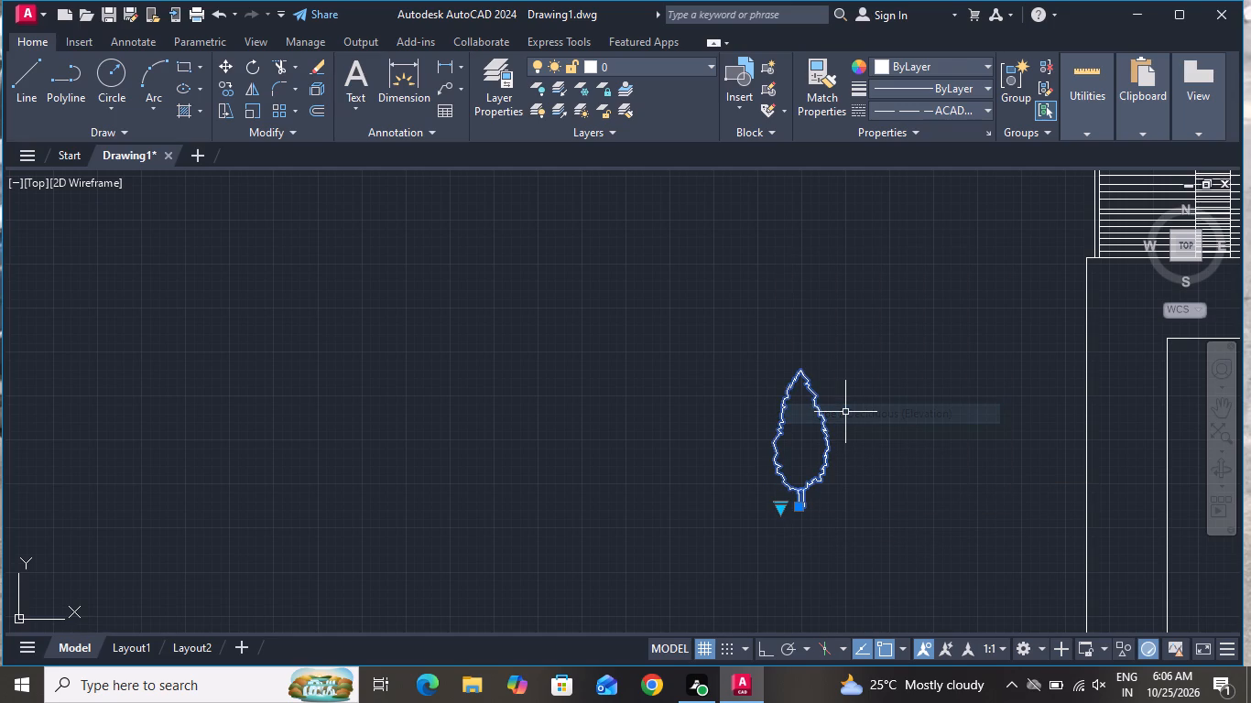
With Ortho on, draw a horizontal line extending the lower ground line outward from its balcony-side end to beyond the tree.
scroll(845, 413, "down", 3)
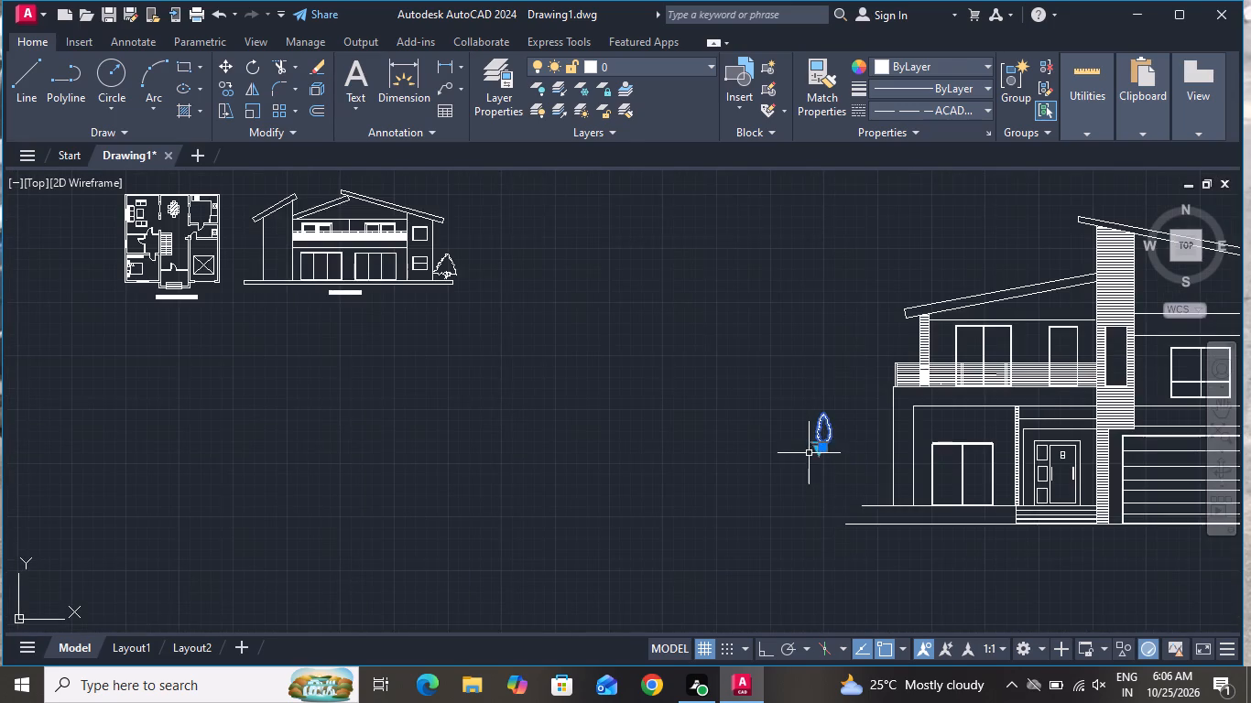
scroll(809, 458, "down", 1)
scroll(814, 470, "up", 1)
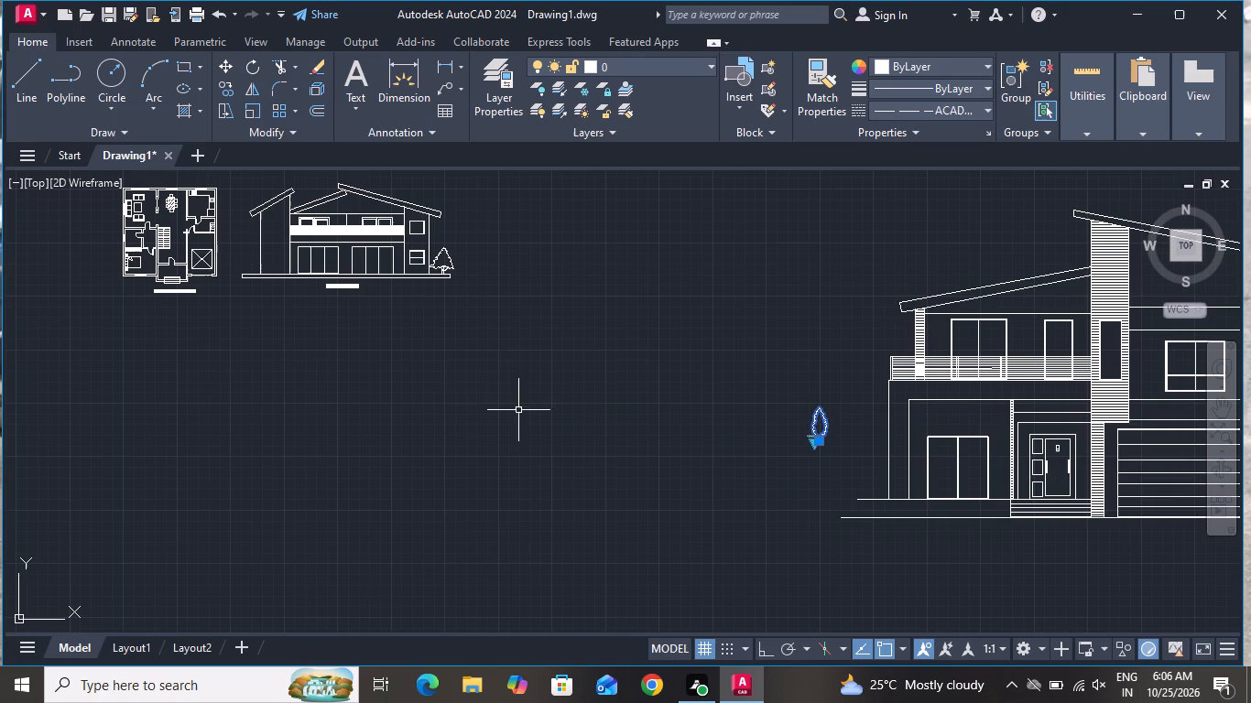
left_click(34, 99)
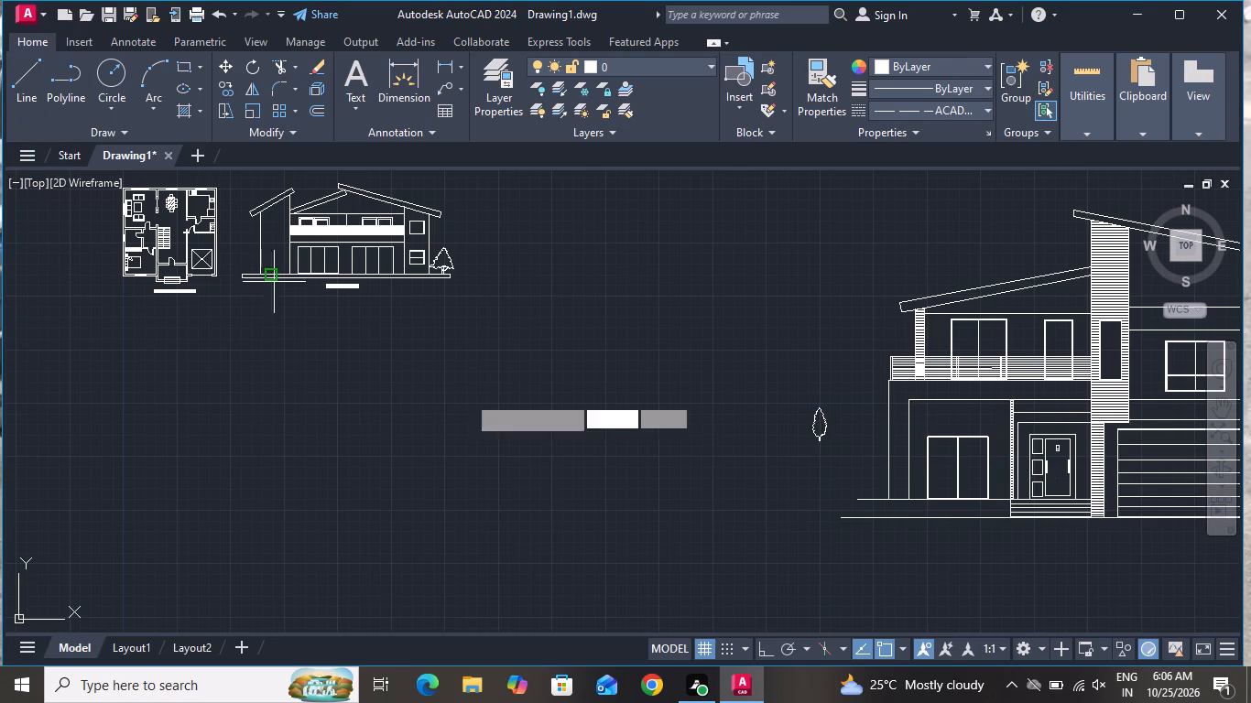
left_click(848, 522)
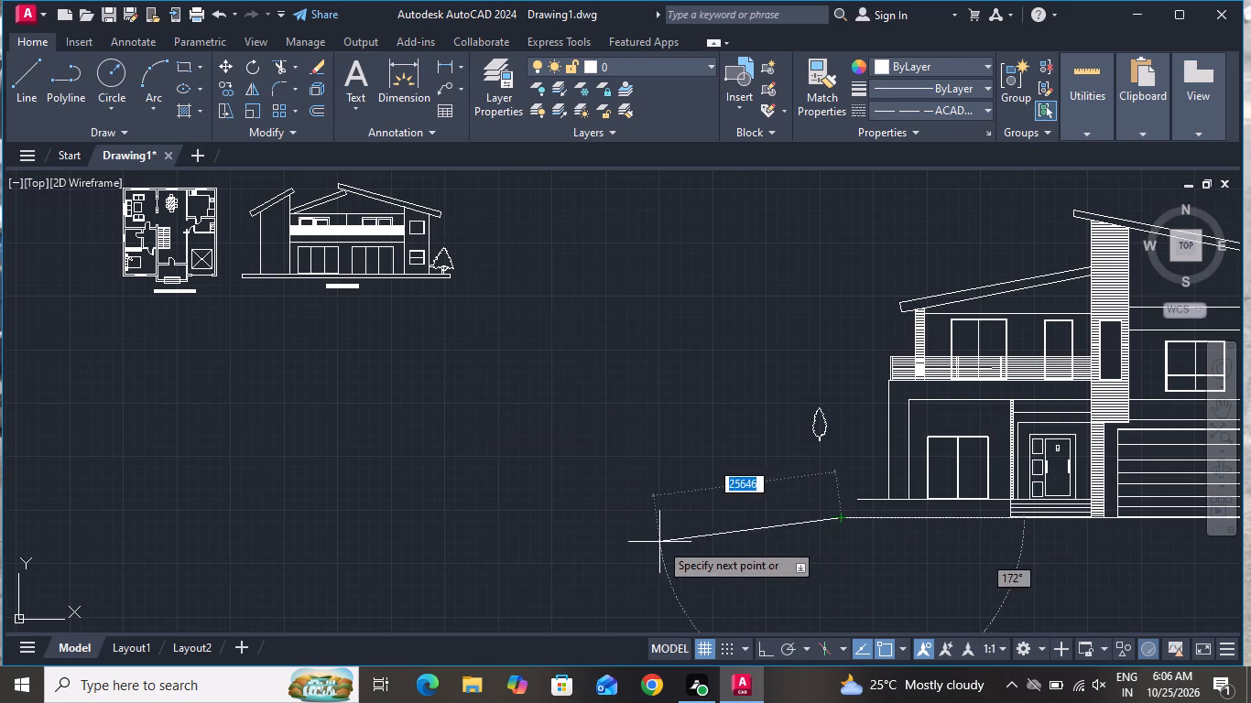
left_click(764, 650)
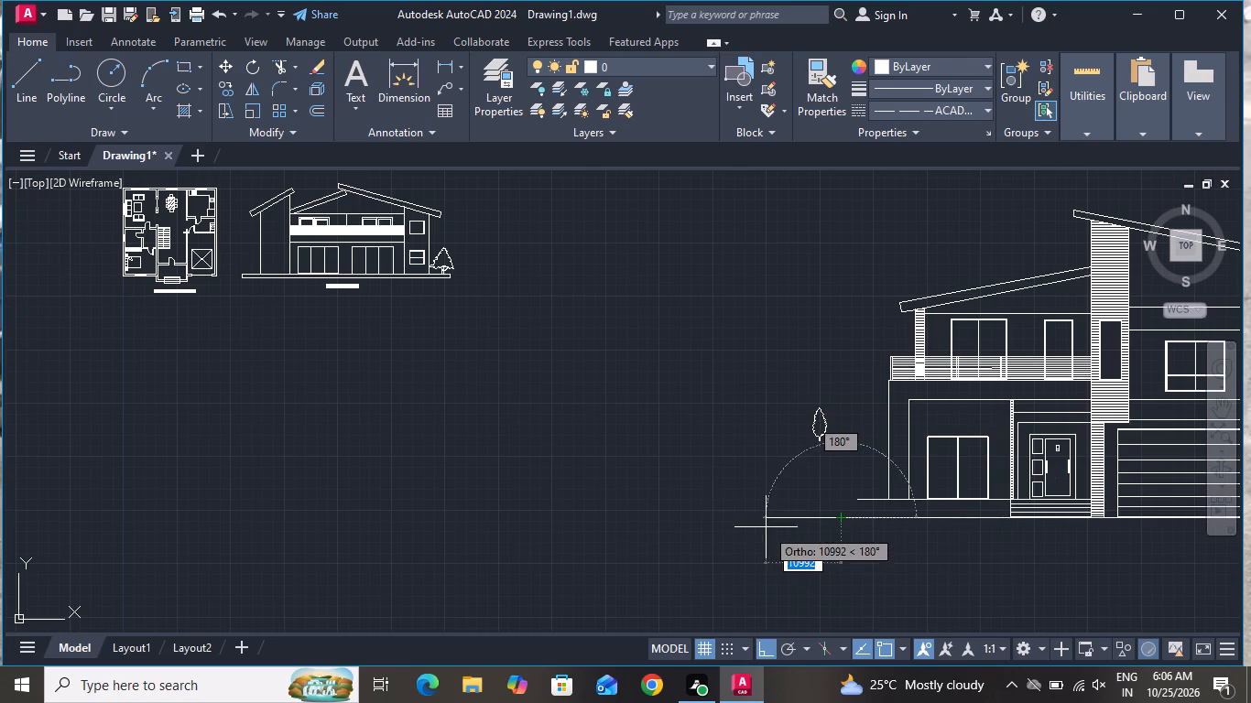
left_click(769, 521)
right_click(769, 521)
left_click(839, 351)
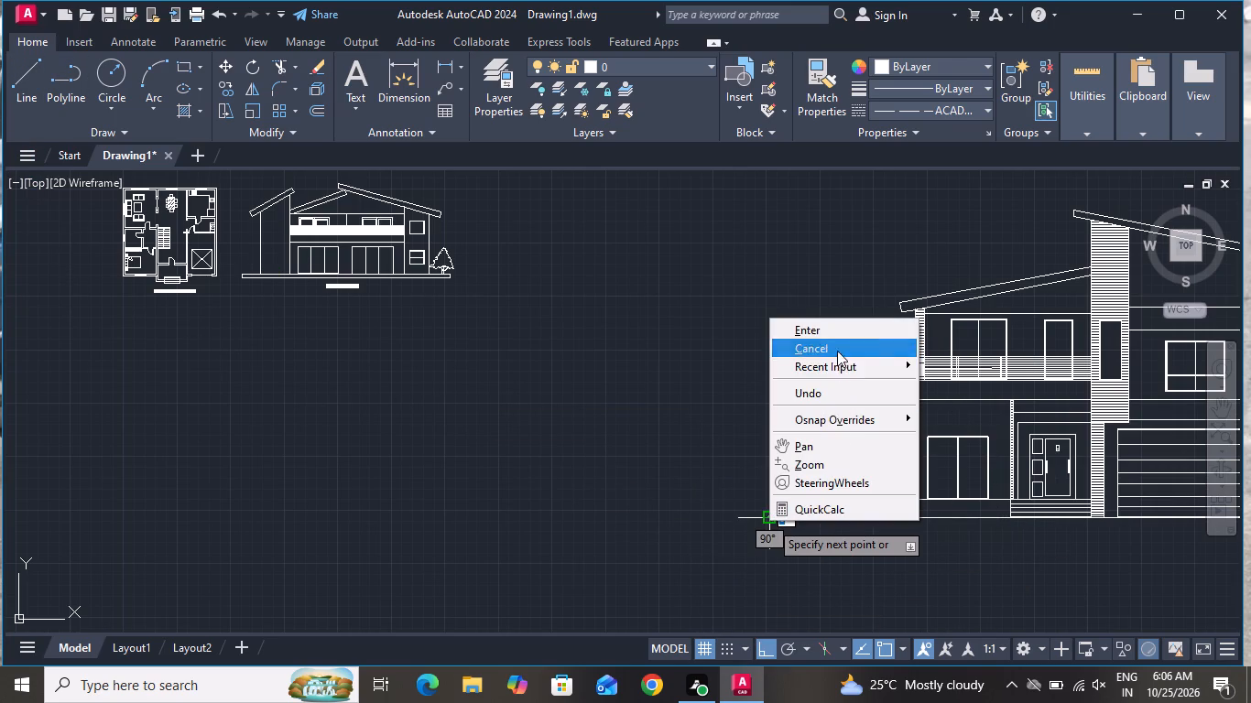
With Ortho off, move the deciduous tree so its trunk base sits on the lower ground line just outside the house's outer wall.
left_click(821, 432)
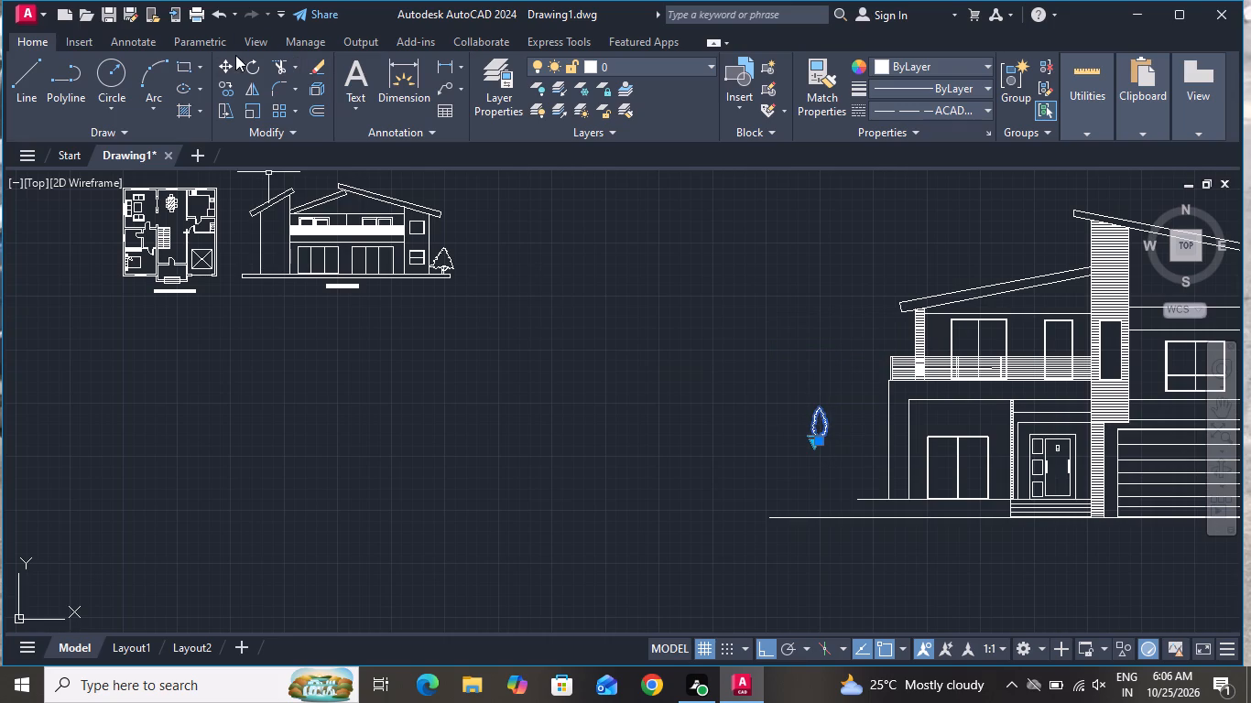
left_click(218, 68)
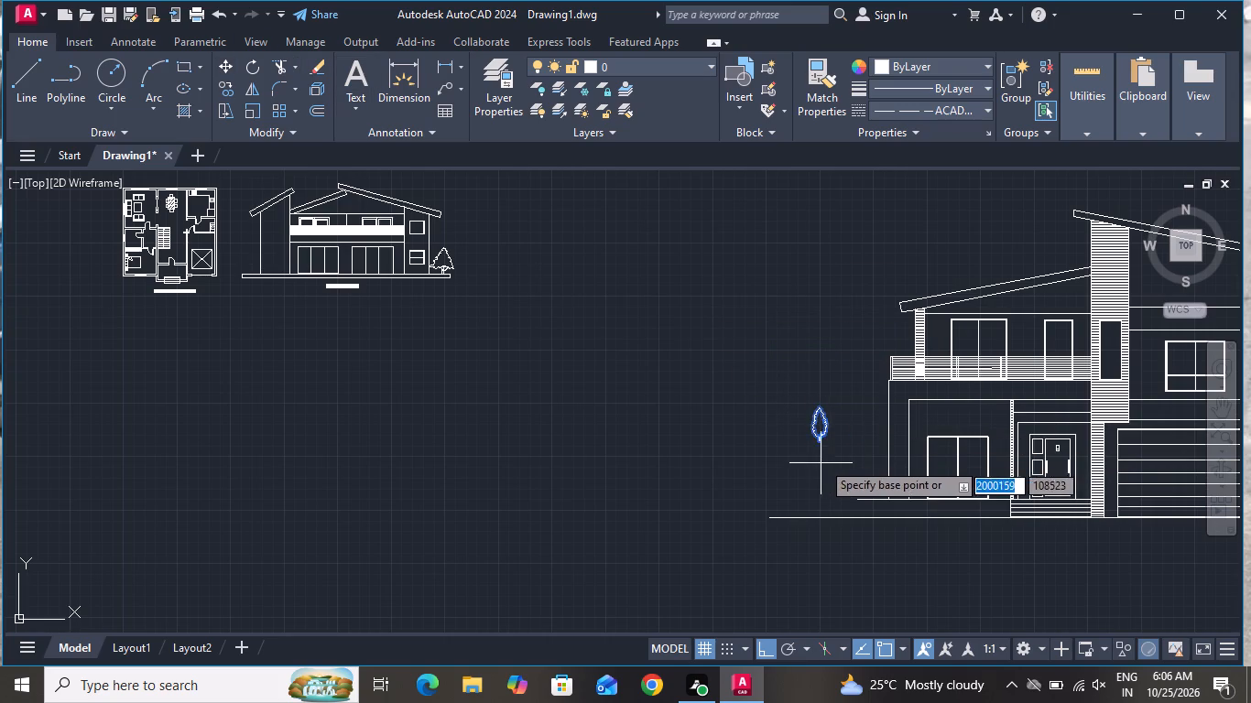
left_click(824, 448)
left_click(766, 654)
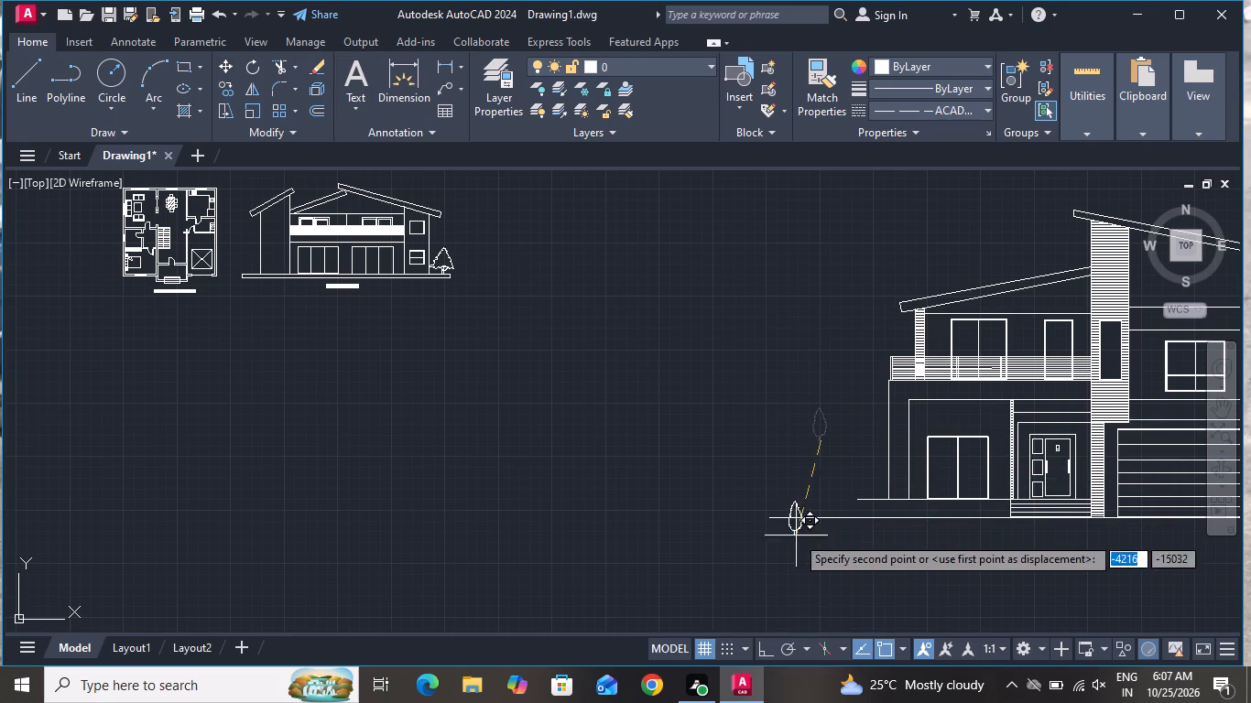
scroll(881, 528, "up", 3)
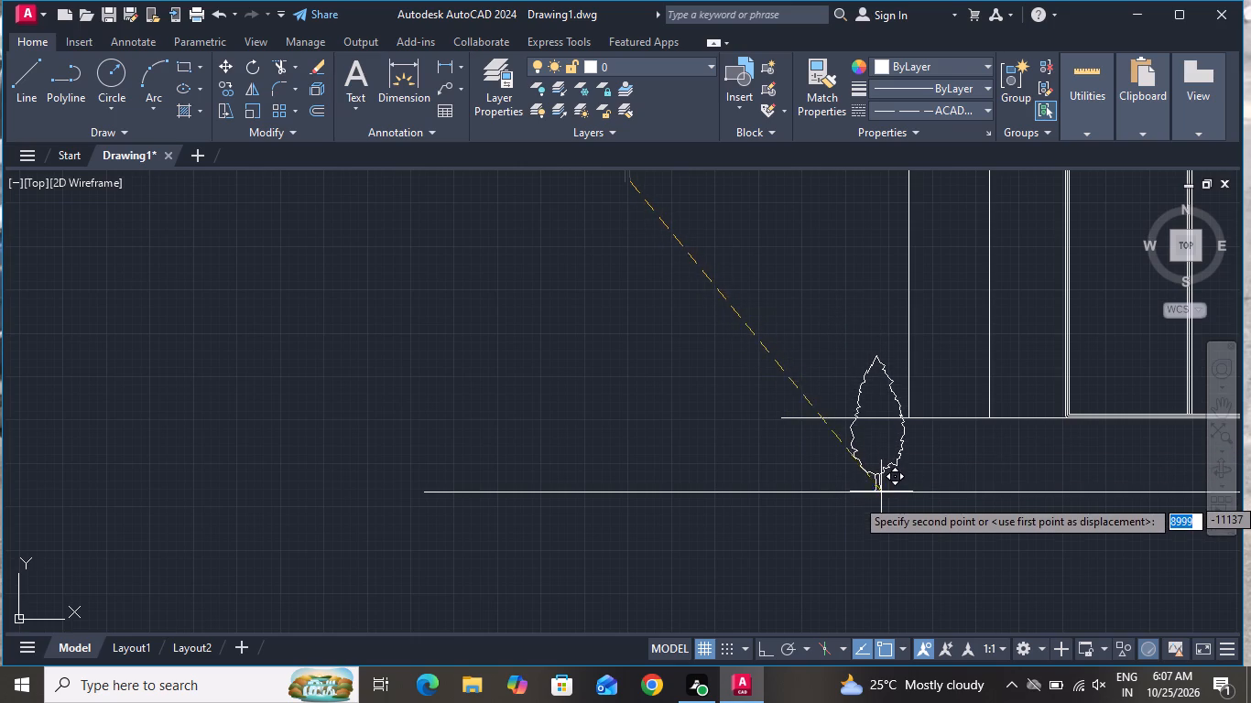
scroll(879, 489, "up", 1)
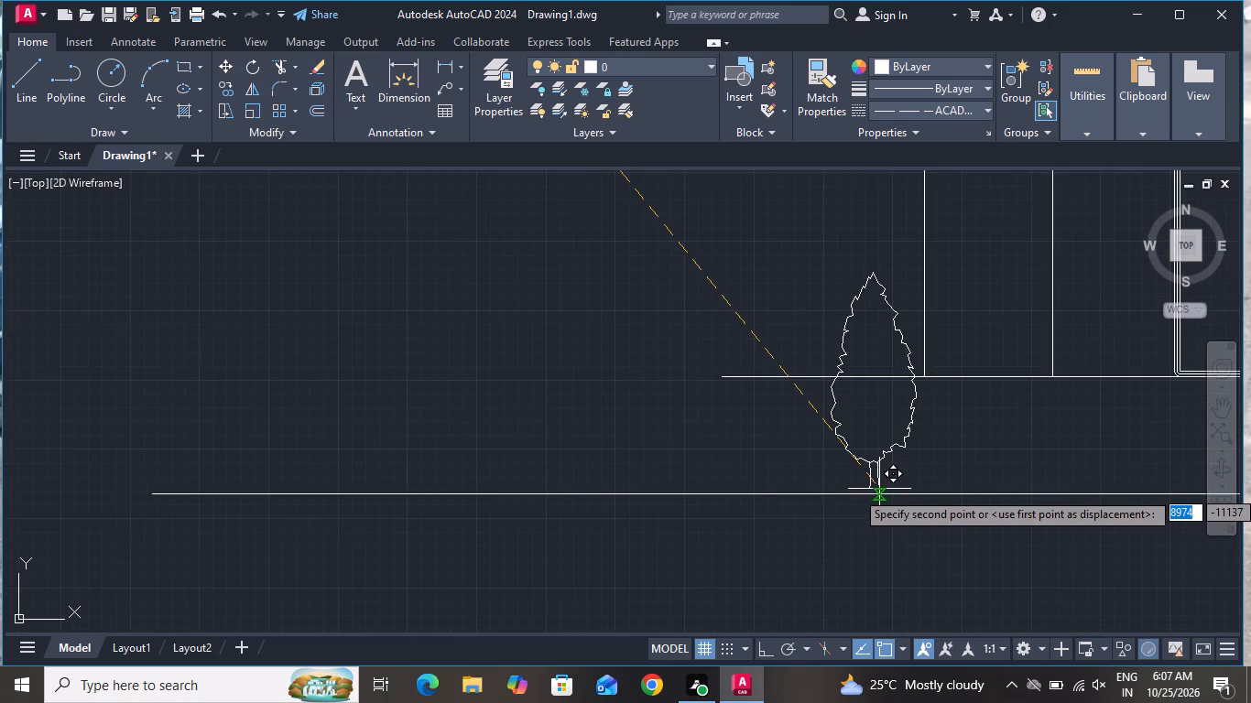
left_click(869, 493)
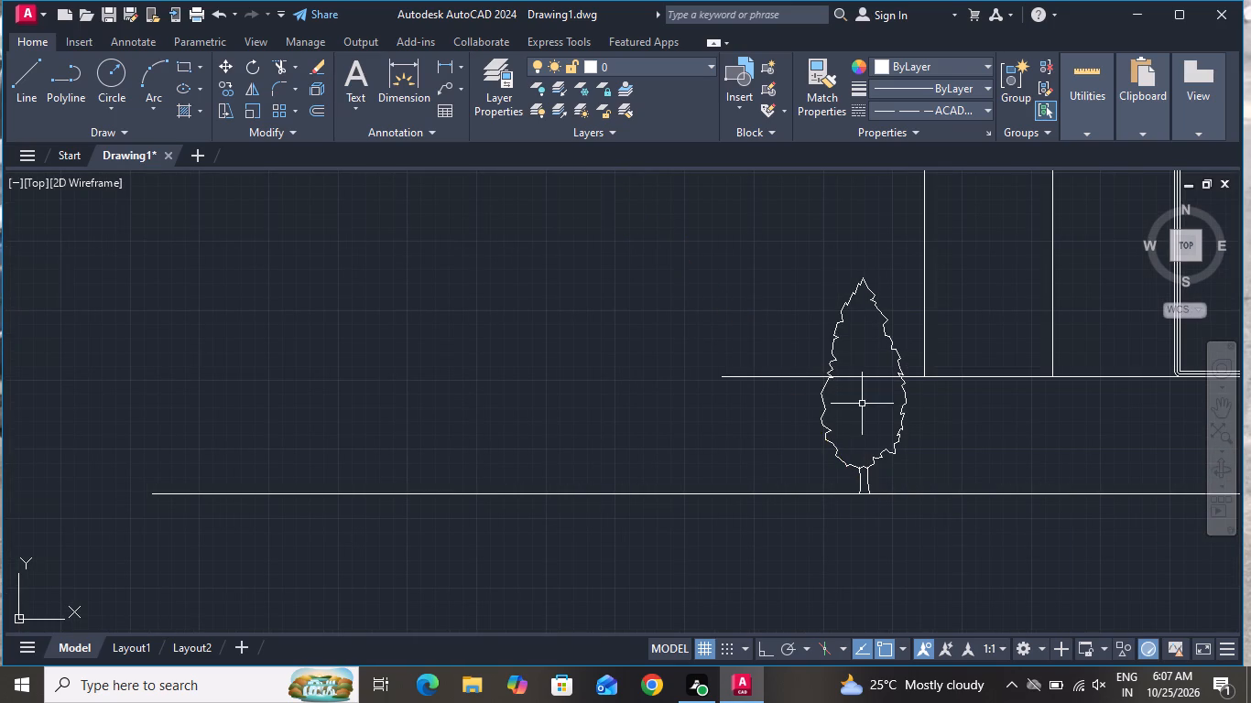
Trim the floor line where it crosses inside the tree and its leftover stub beyond the tree, and end the Trim.
left_click(277, 58)
left_click(868, 355)
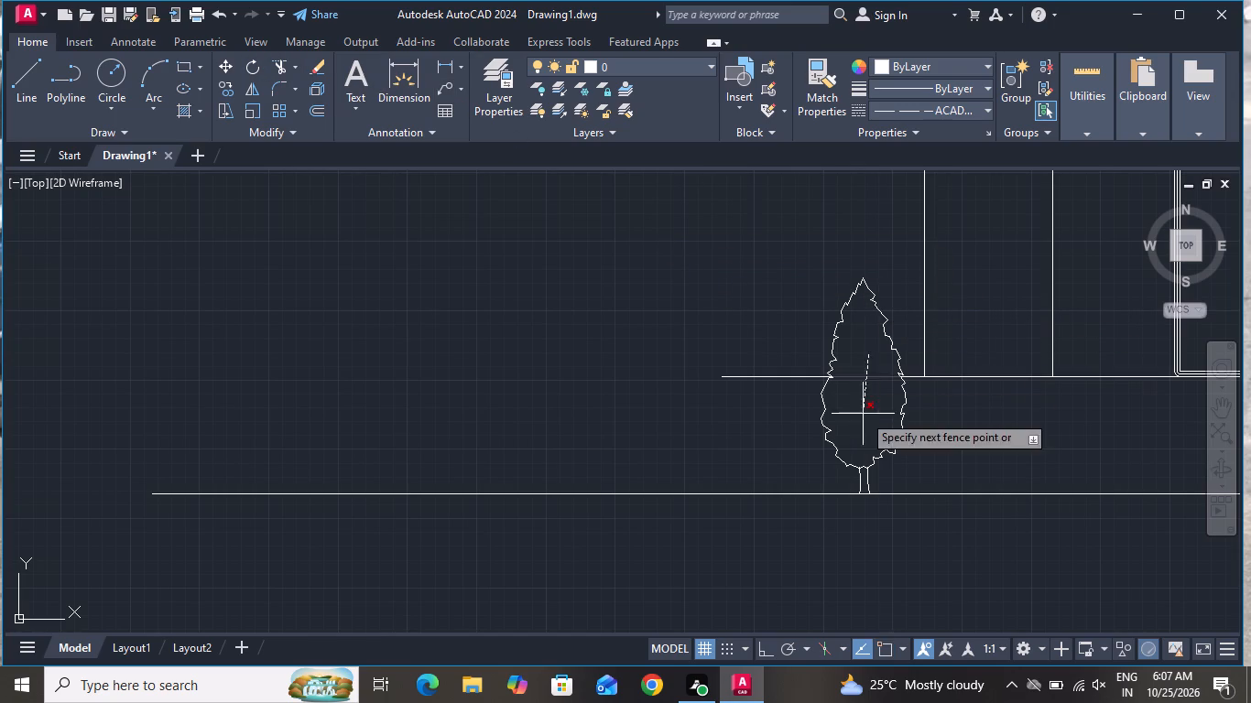
left_click(864, 413)
left_click(752, 401)
left_click(756, 320)
scroll(734, 405, "down", 1)
right_click(664, 339)
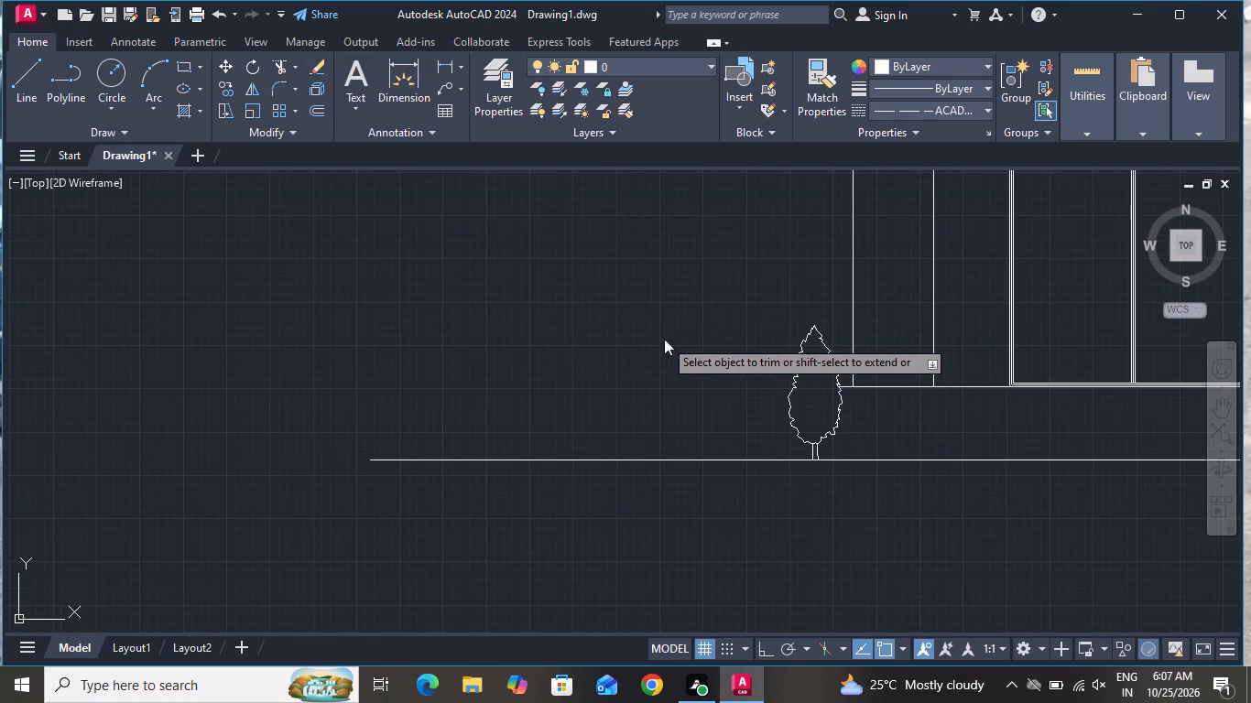
left_click(721, 356)
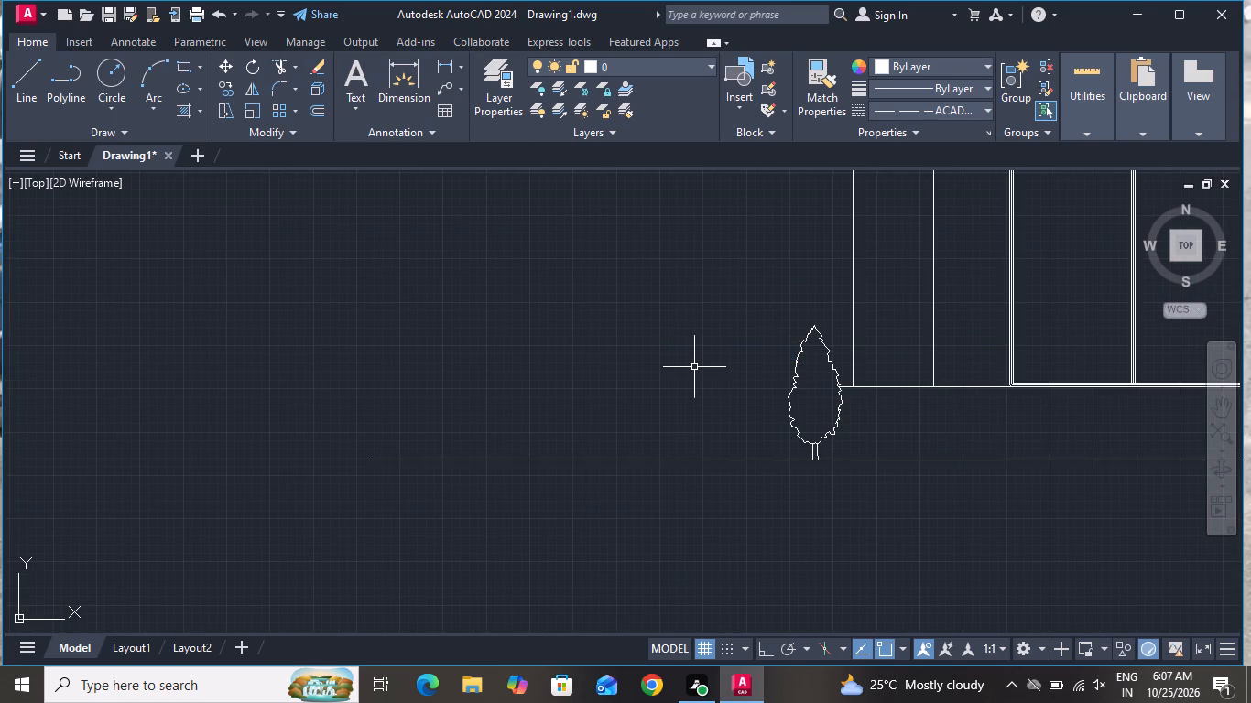
Copy the deciduous tree from the ground line into the empty space away from the front elevation, and end the Copy.
scroll(711, 445, "down", 3)
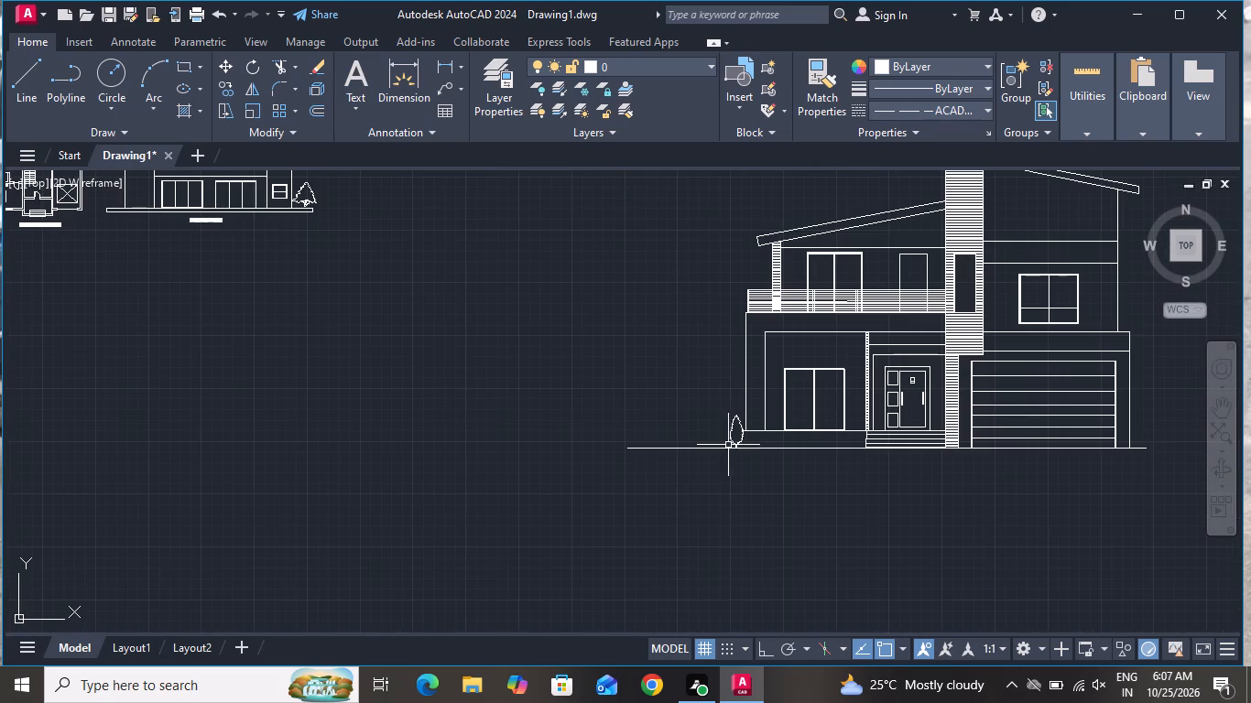
left_click(734, 439)
left_click(223, 87)
left_click(734, 427)
left_click(523, 373)
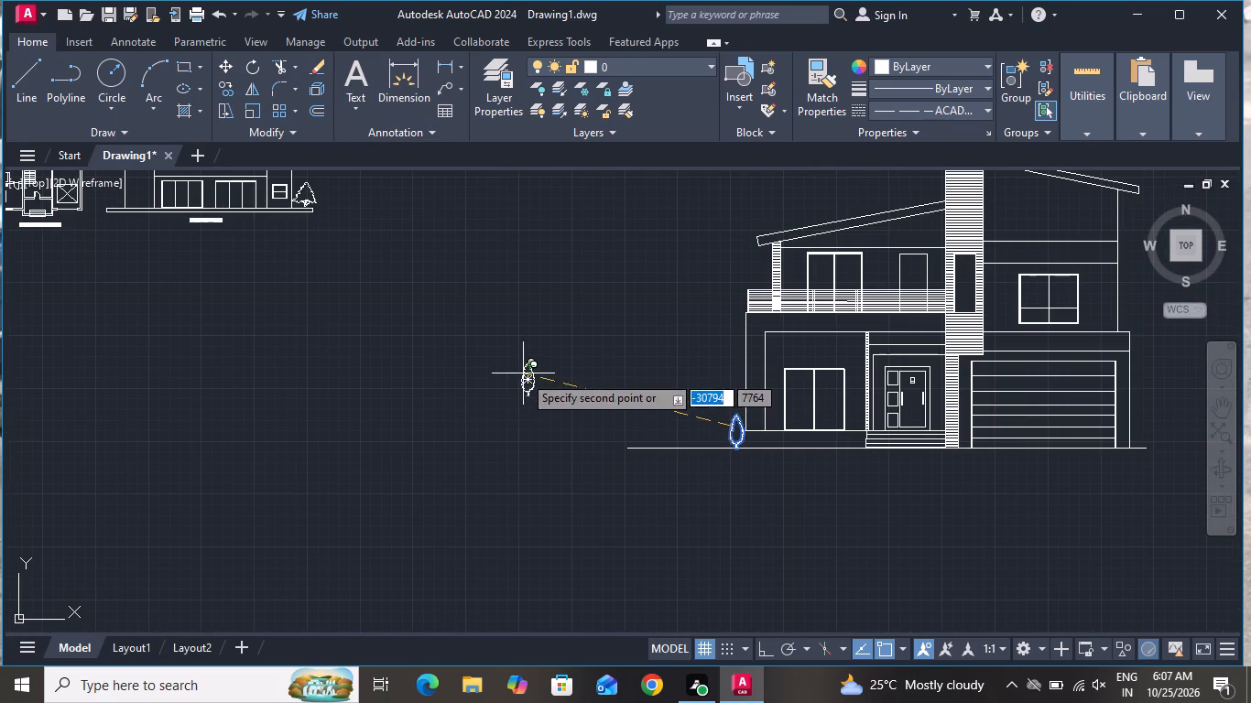
right_click(538, 403)
left_click(564, 444)
left_click(568, 429)
Change the new tree copy's variant to Shrub (Elevation), after trying Type 1 Evergreen (Elevation) and Type 1 Evergreen (Plan).
scroll(527, 383, "up", 3)
left_click(512, 407)
left_click(504, 419)
left_click(502, 431)
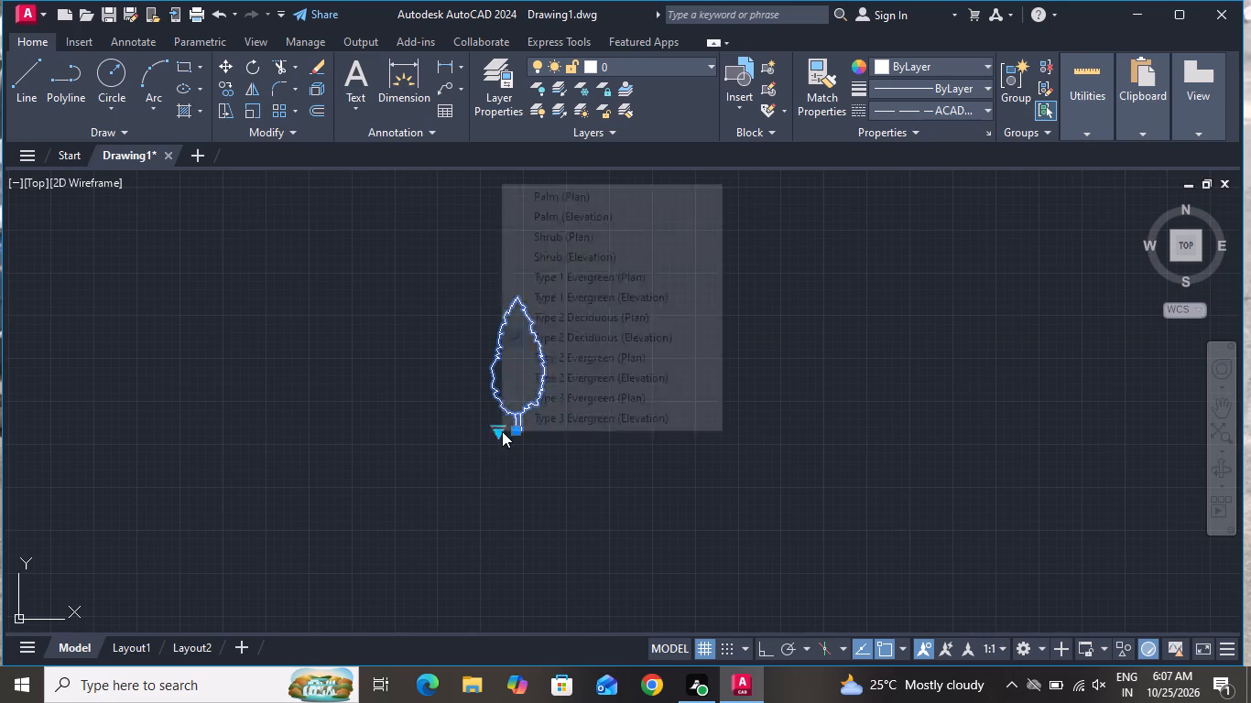
left_click(539, 295)
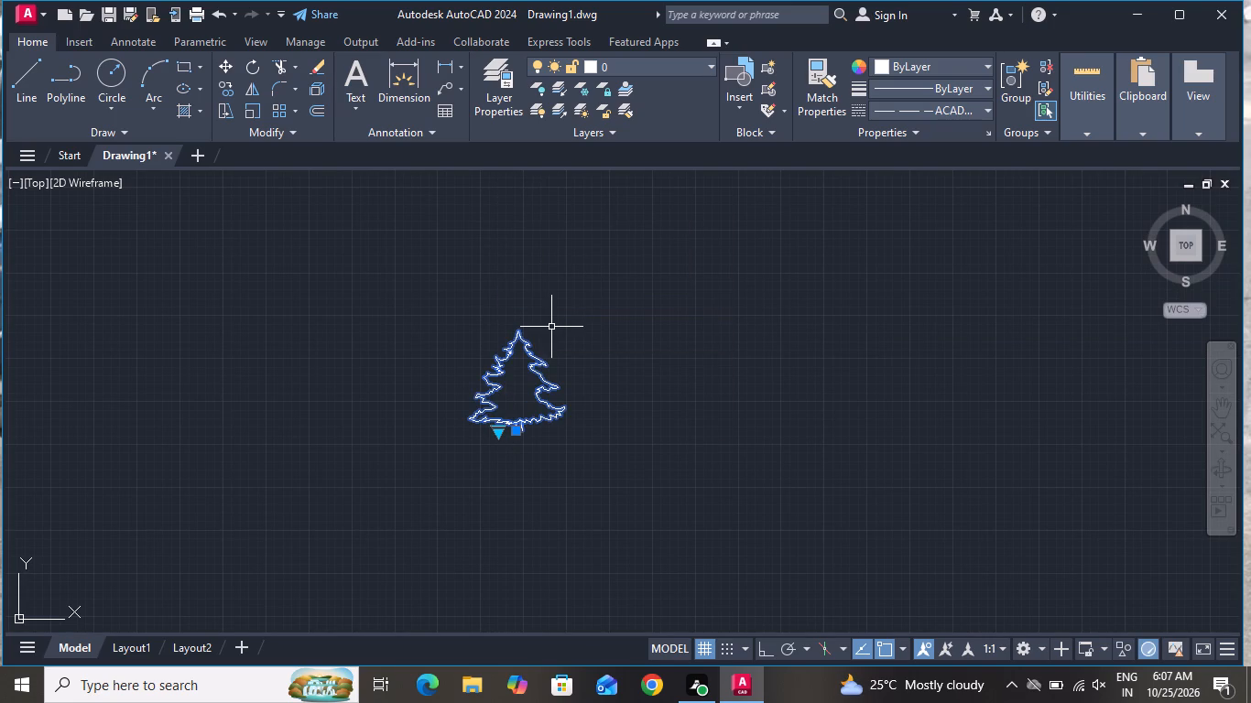
left_click(495, 431)
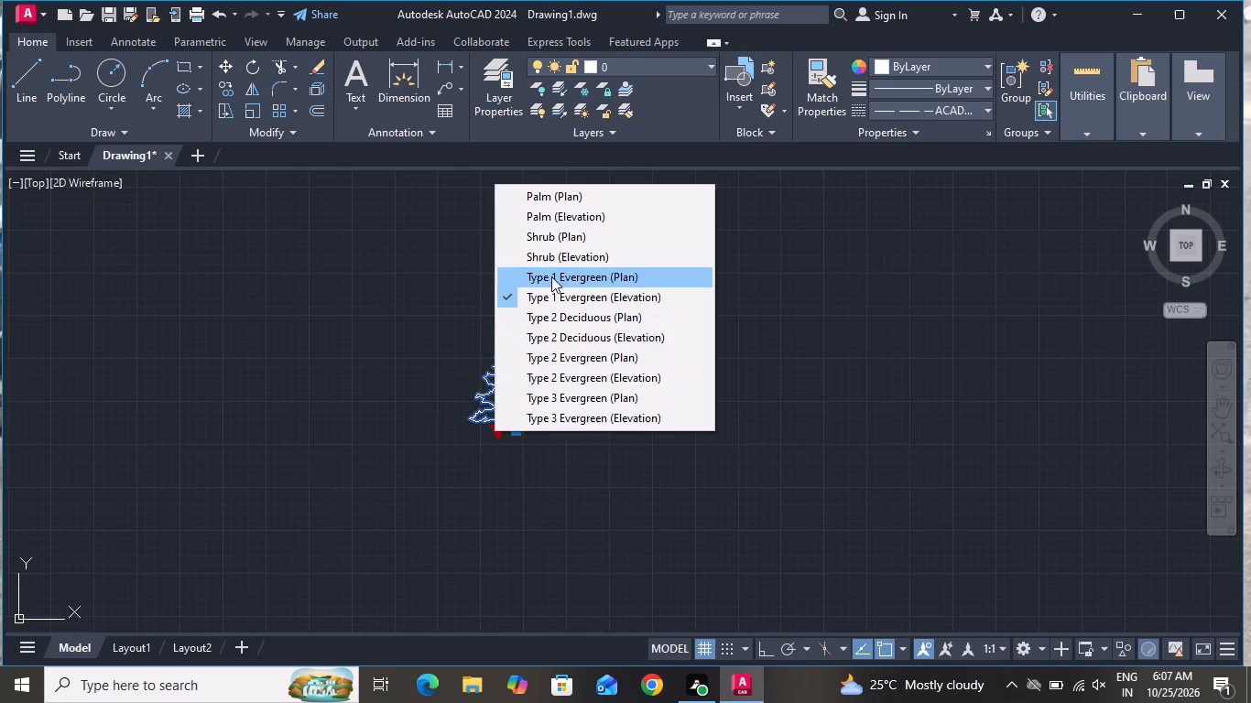
left_click(551, 272)
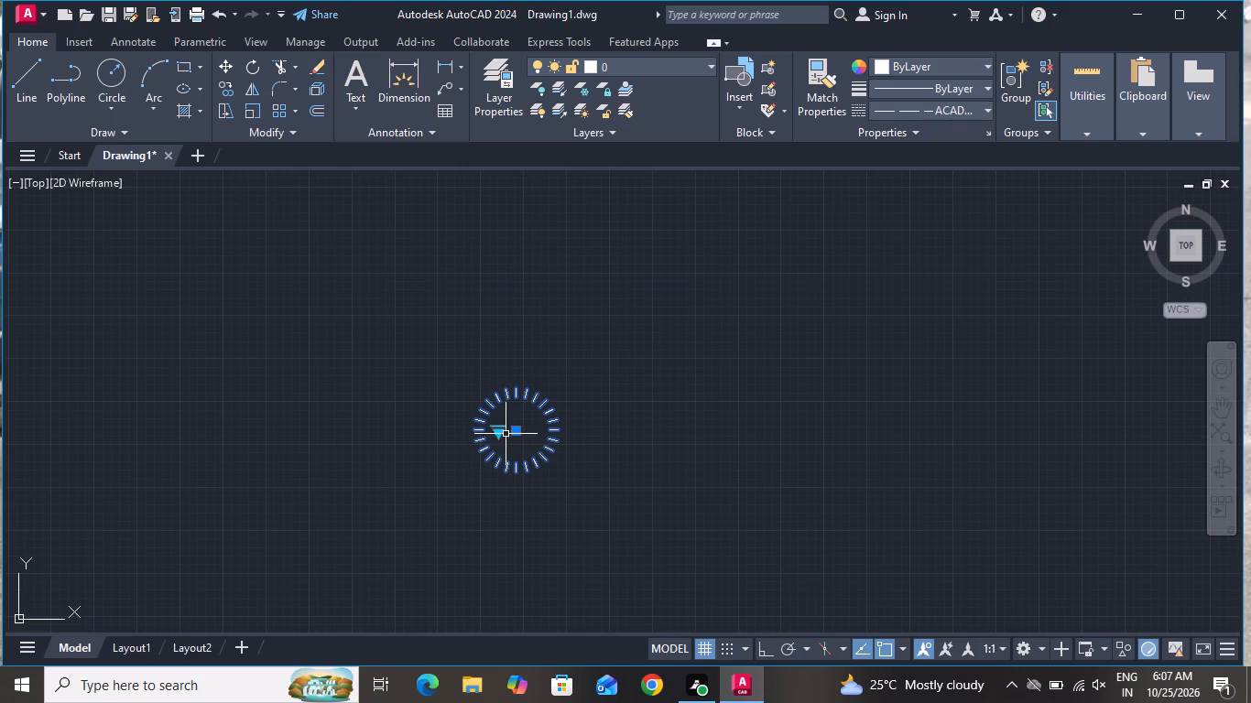
left_click(501, 433)
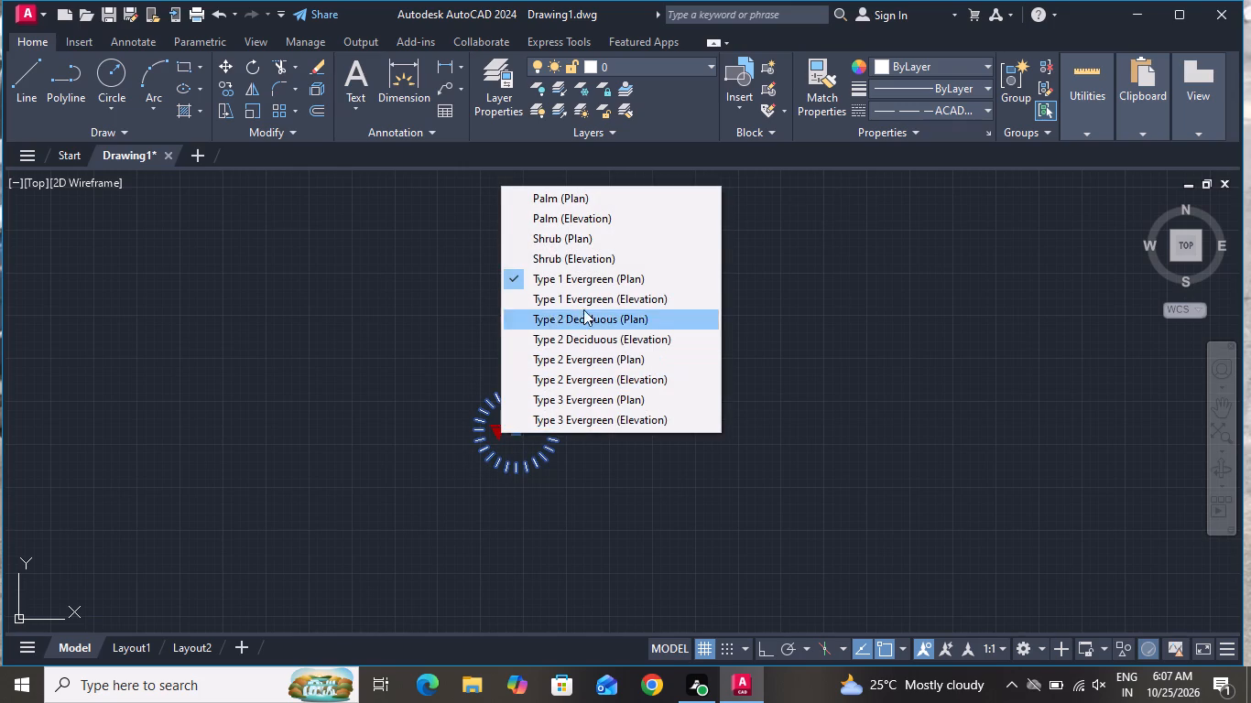
left_click(621, 254)
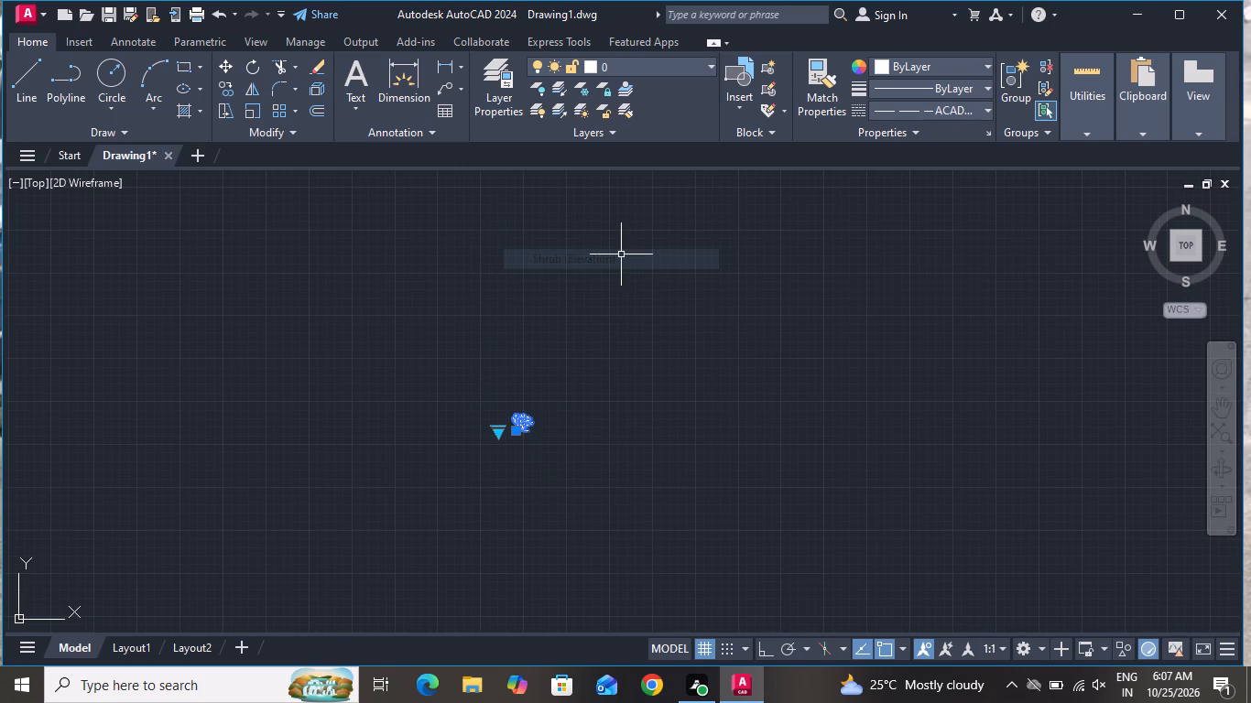
Copy the shrub from the empty space to beside the deciduous tree, between the floor line and lower ground line, and end the Copy.
scroll(505, 436, "up", 3)
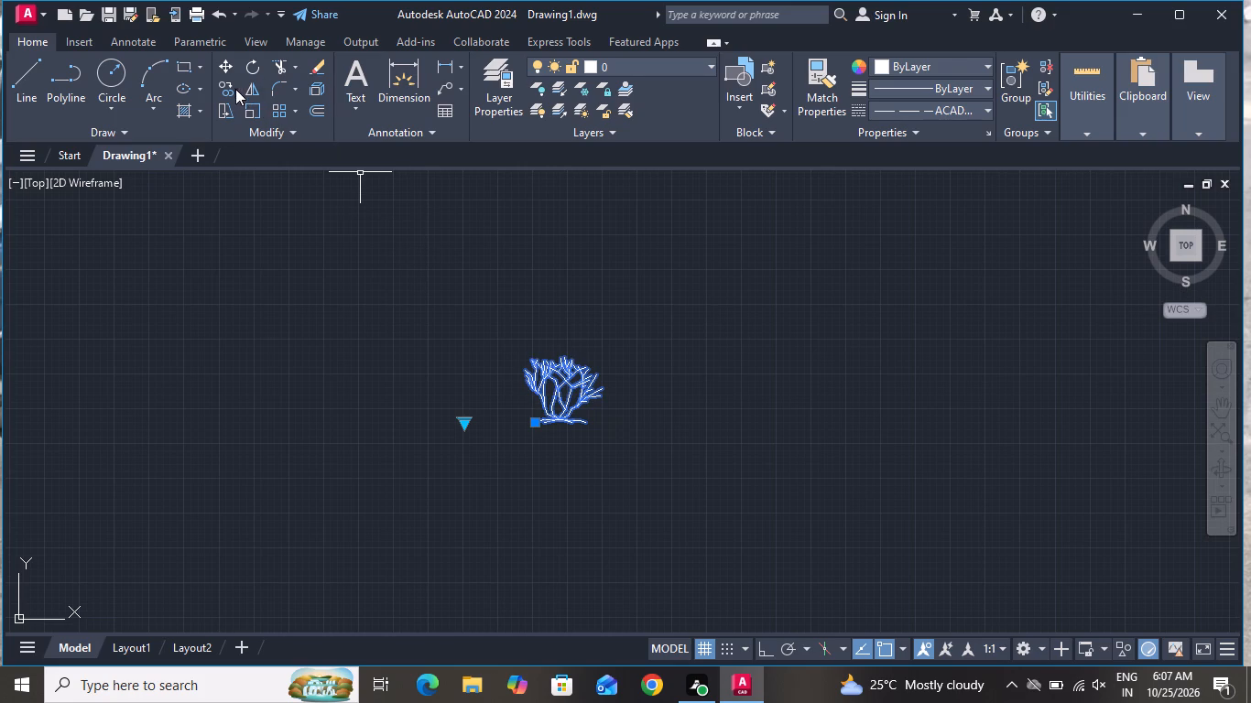
left_click(232, 89)
left_click(560, 420)
scroll(576, 495, "down", 1)
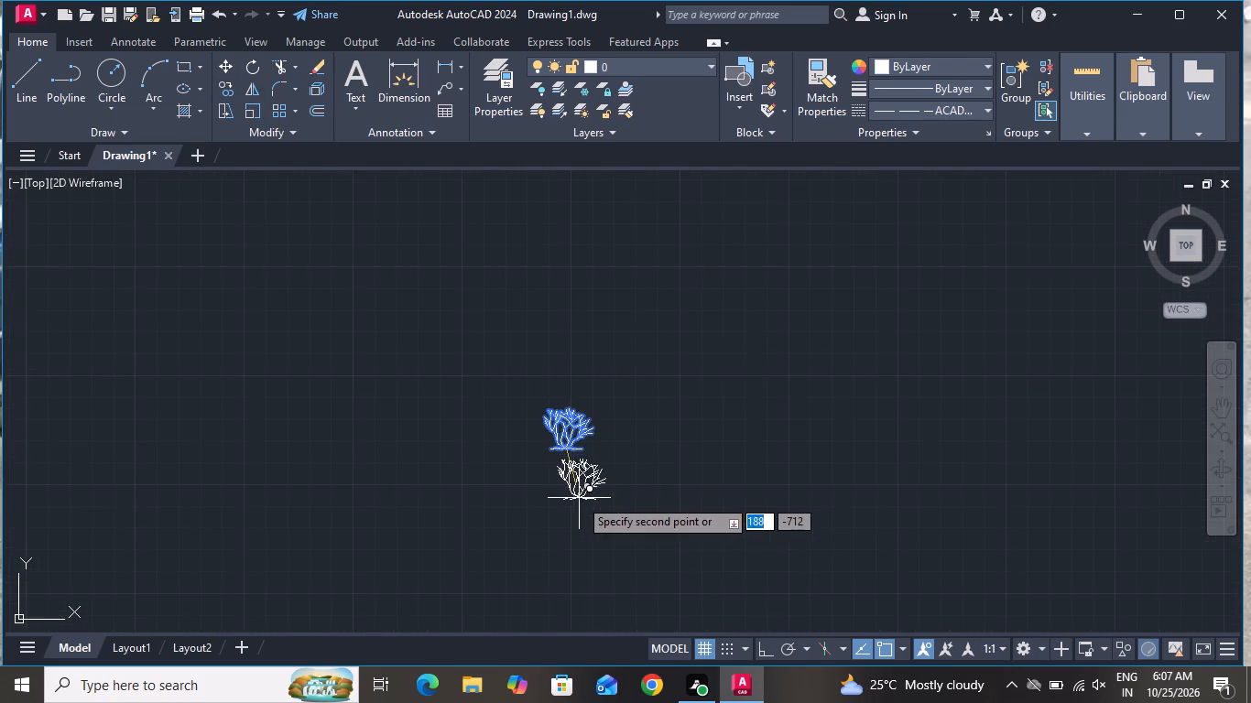
scroll(669, 590, "down", 5)
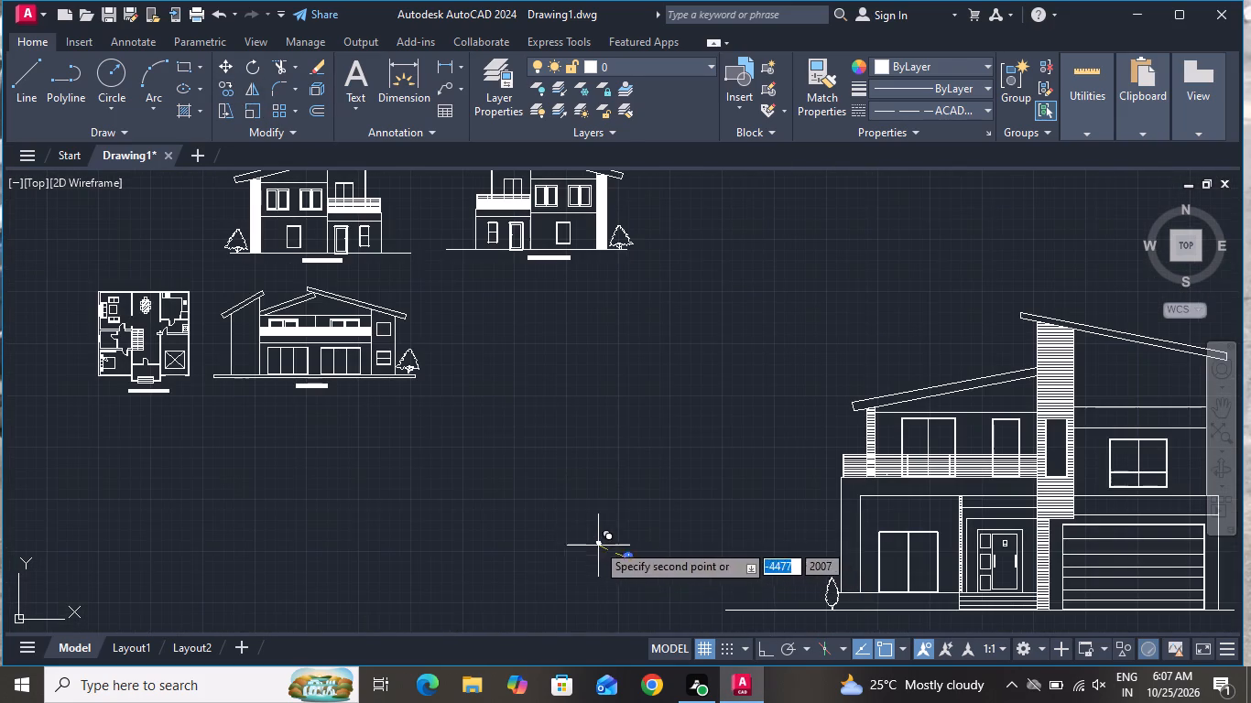
scroll(939, 634, "up", 3)
scroll(853, 603, "up", 5)
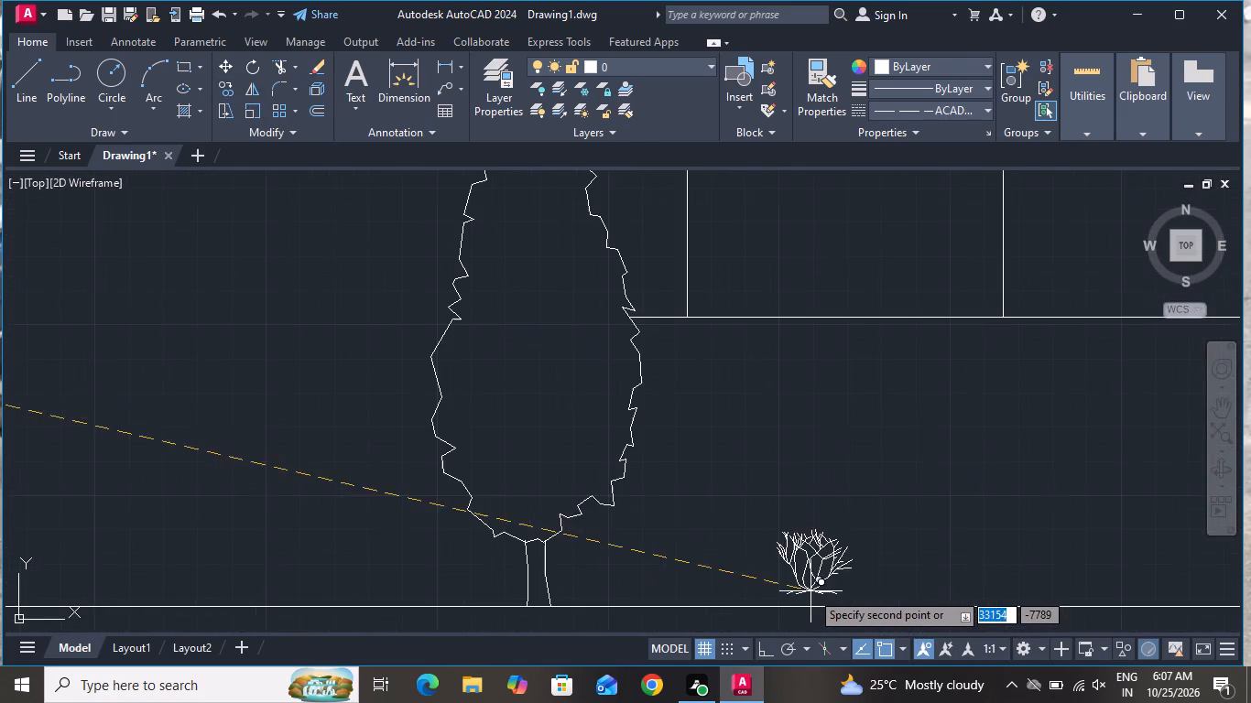
left_click(763, 508)
right_click(763, 508)
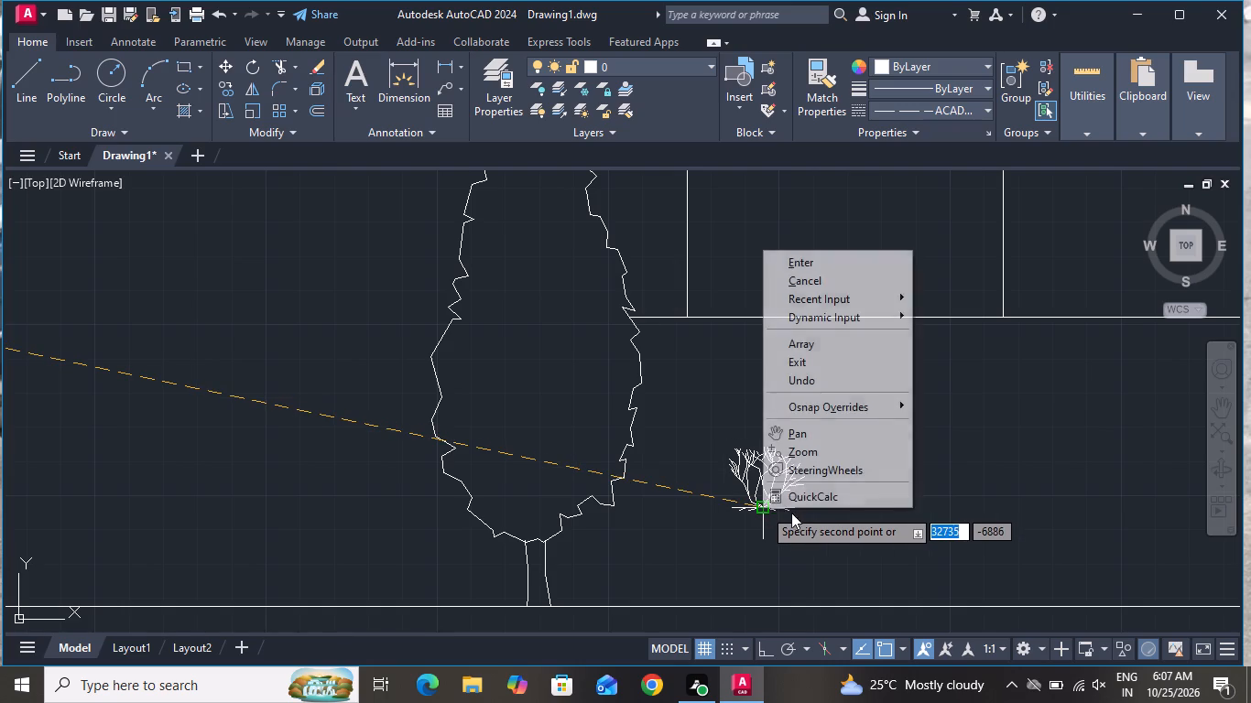
left_click(881, 282)
Scale up the shrub copy beside the deciduous tree until it nearly fills the height between the ground line and floor line.
left_click(768, 483)
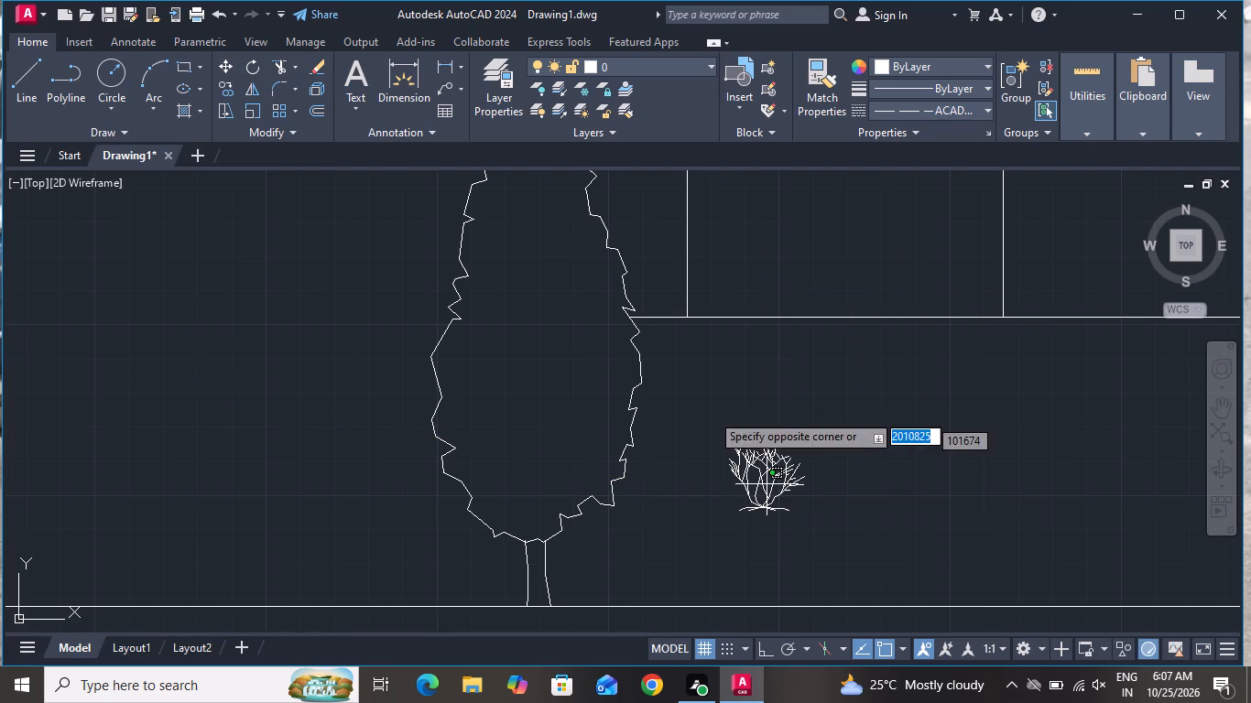
left_click(722, 416)
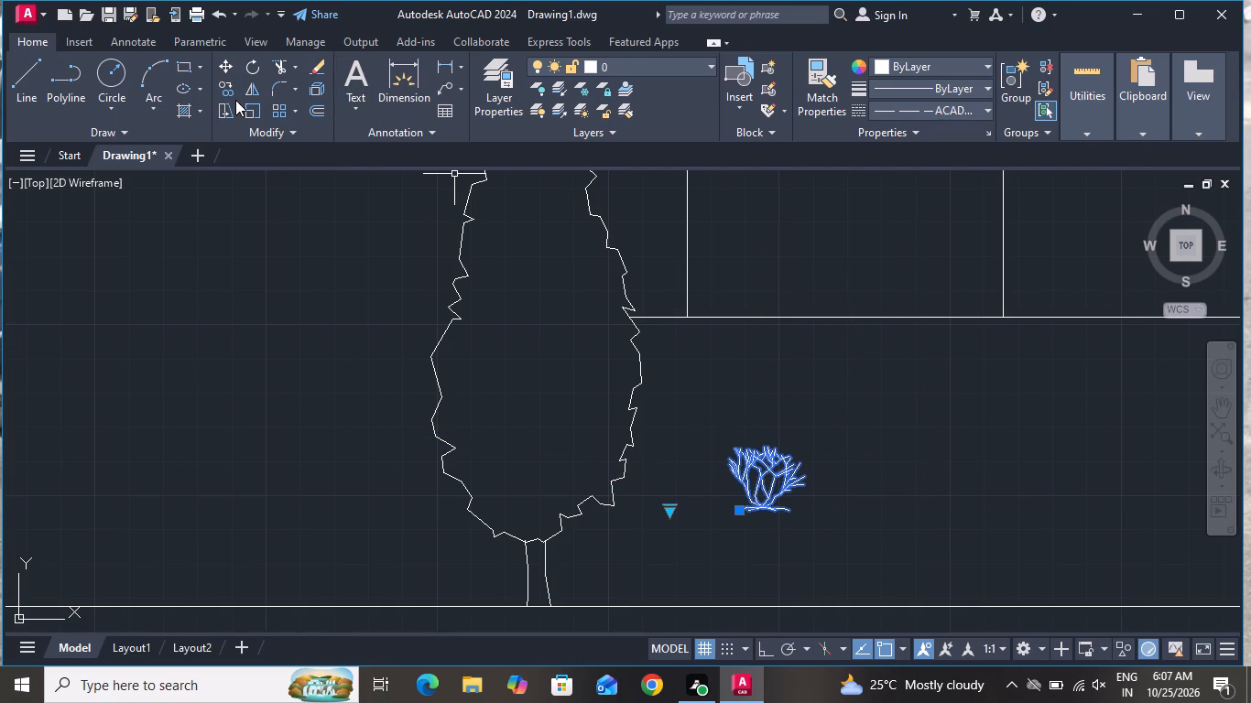
left_click(249, 109)
left_click(745, 497)
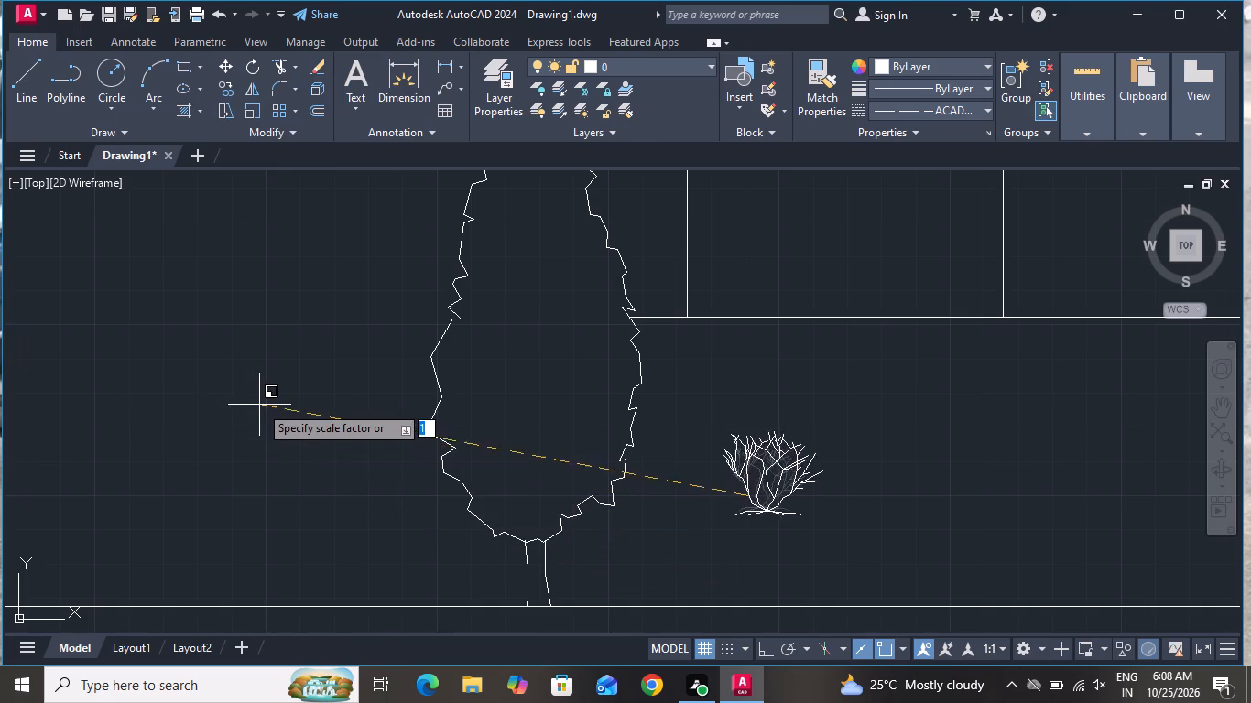
scroll(264, 416, "down", 3)
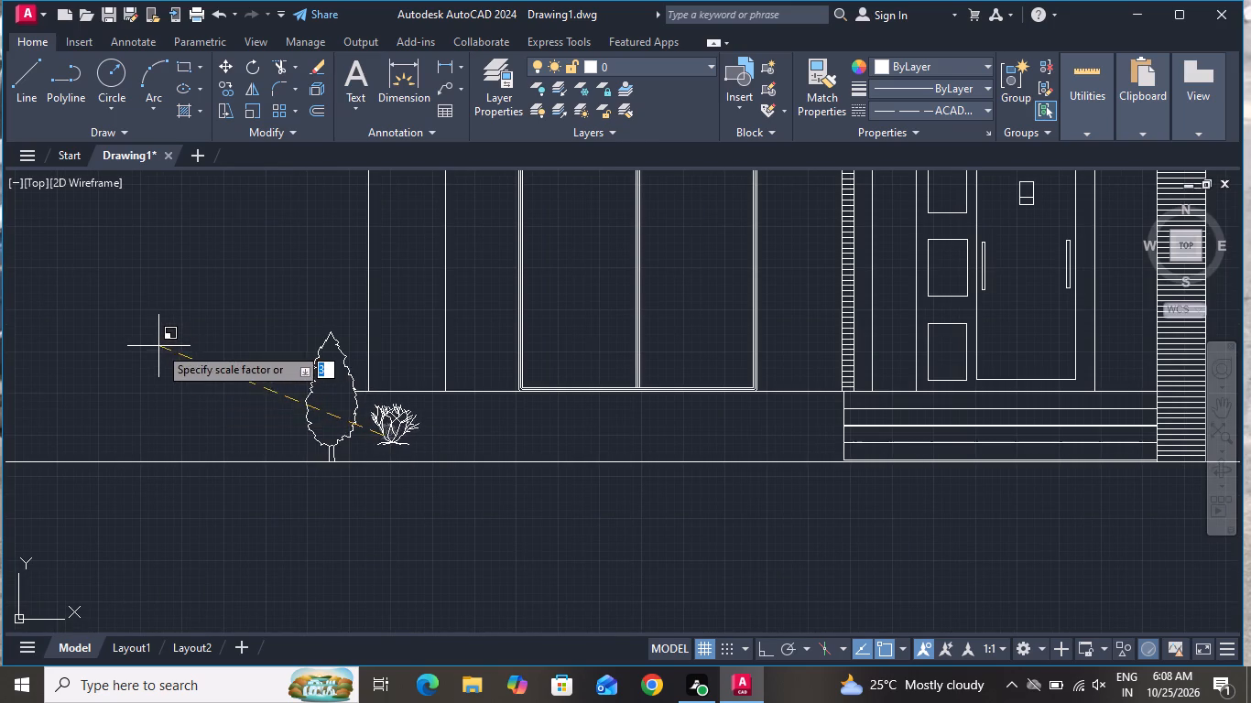
left_click(105, 355)
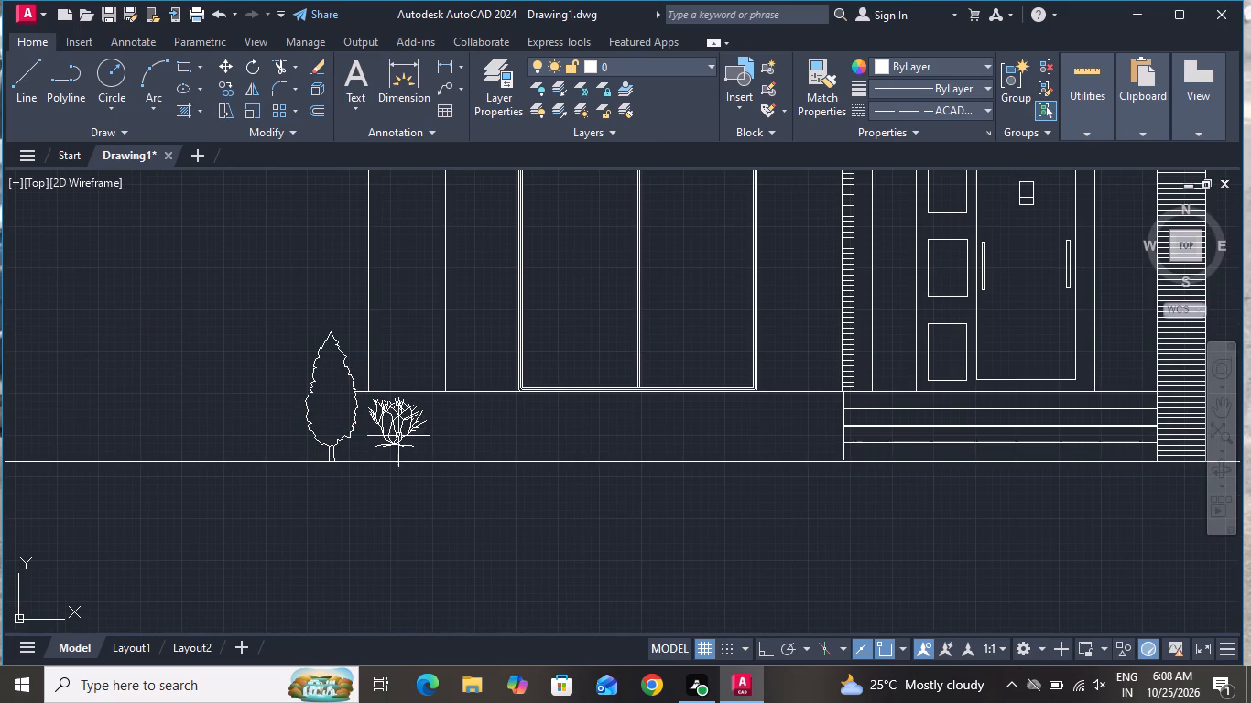
Move the enlarged shrub down onto the lower ground line, then nudge it up slightly so its roots rest on the line.
left_click(397, 431)
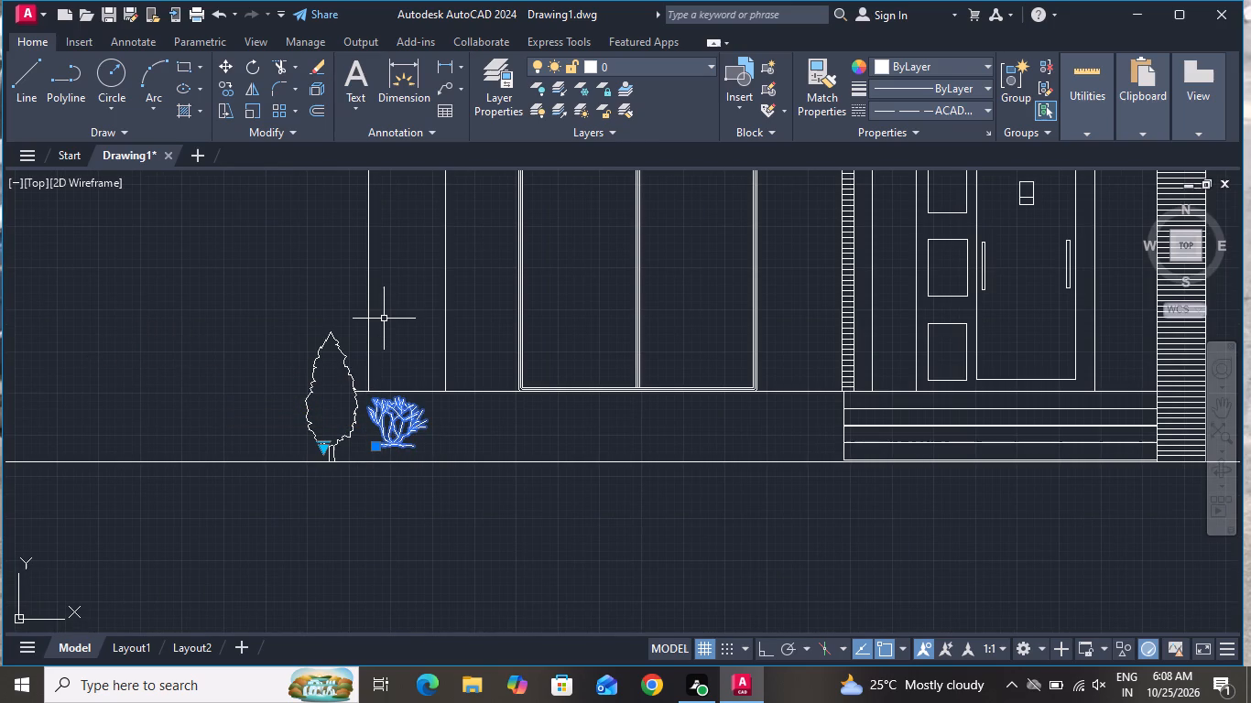
left_click(223, 63)
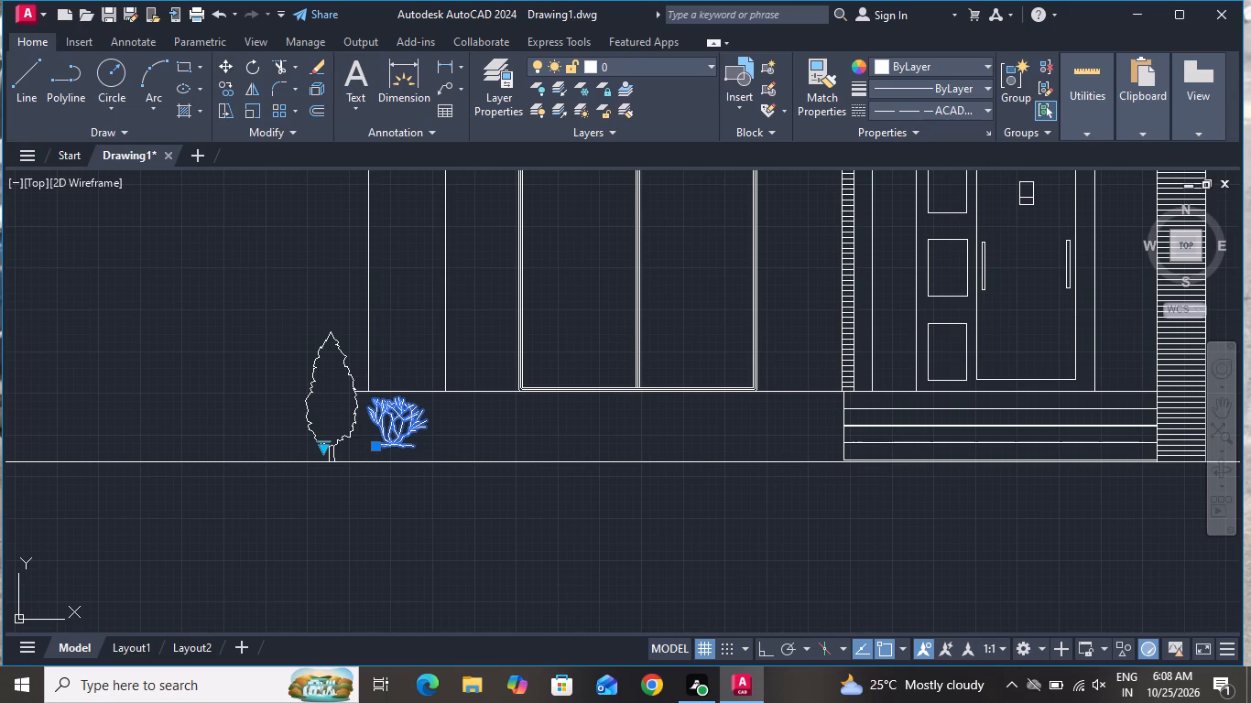
left_click(397, 443)
left_click(389, 460)
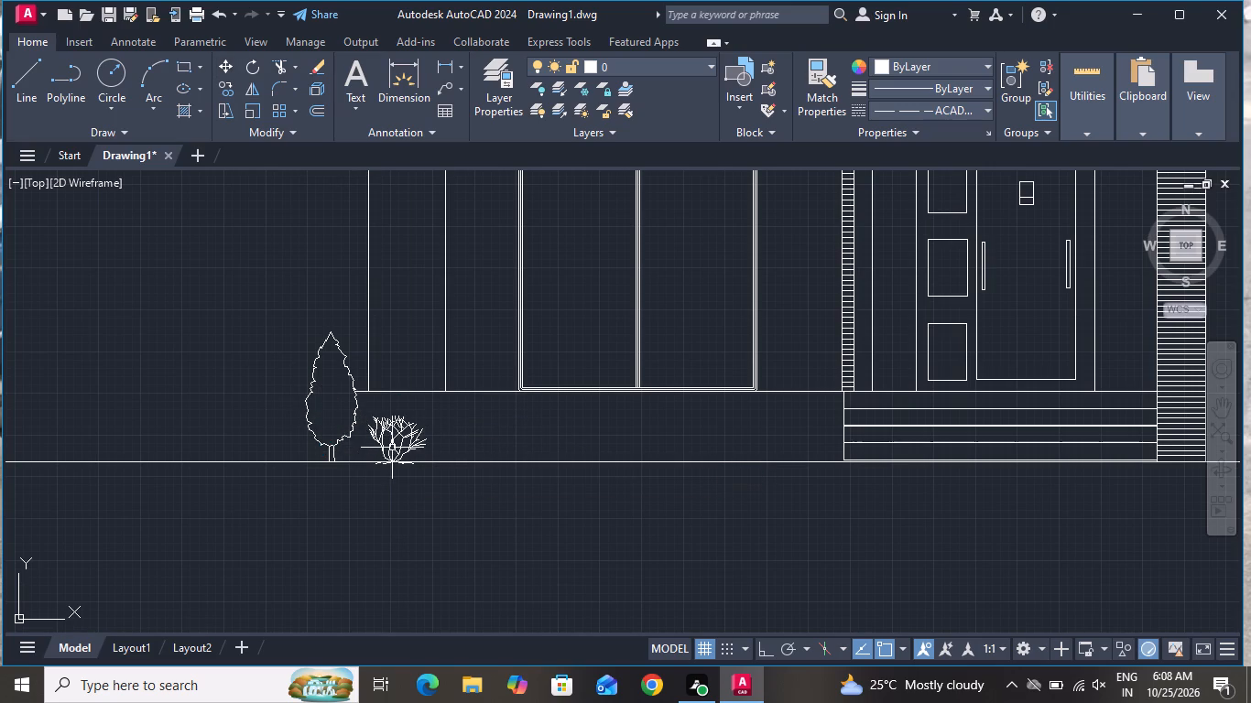
scroll(369, 464, "up", 1)
left_click(419, 432)
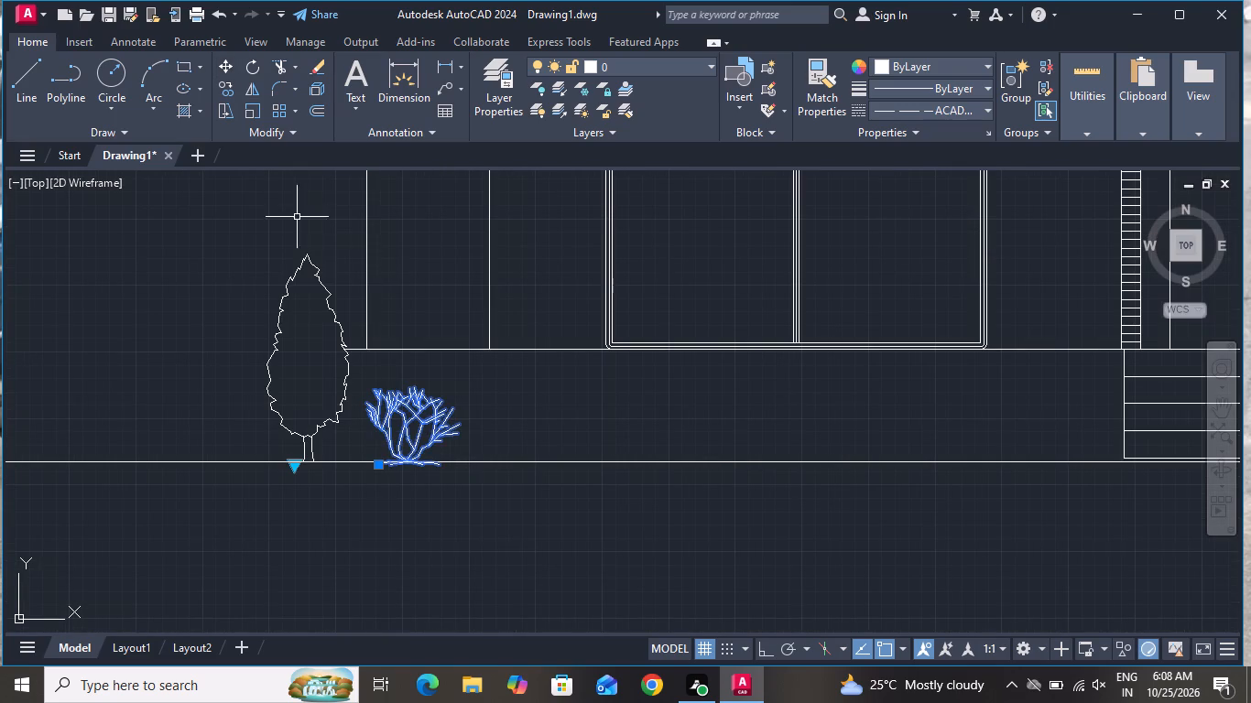
left_click(221, 67)
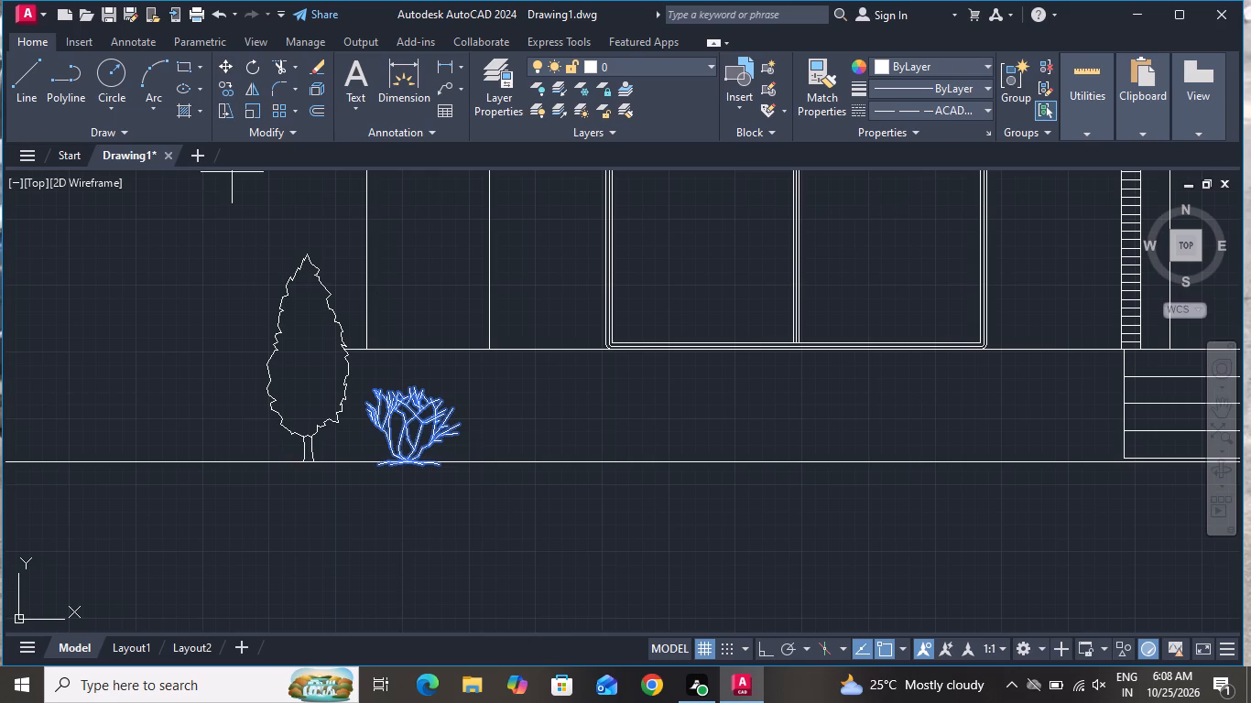
scroll(348, 504, "up", 3)
left_click(560, 336)
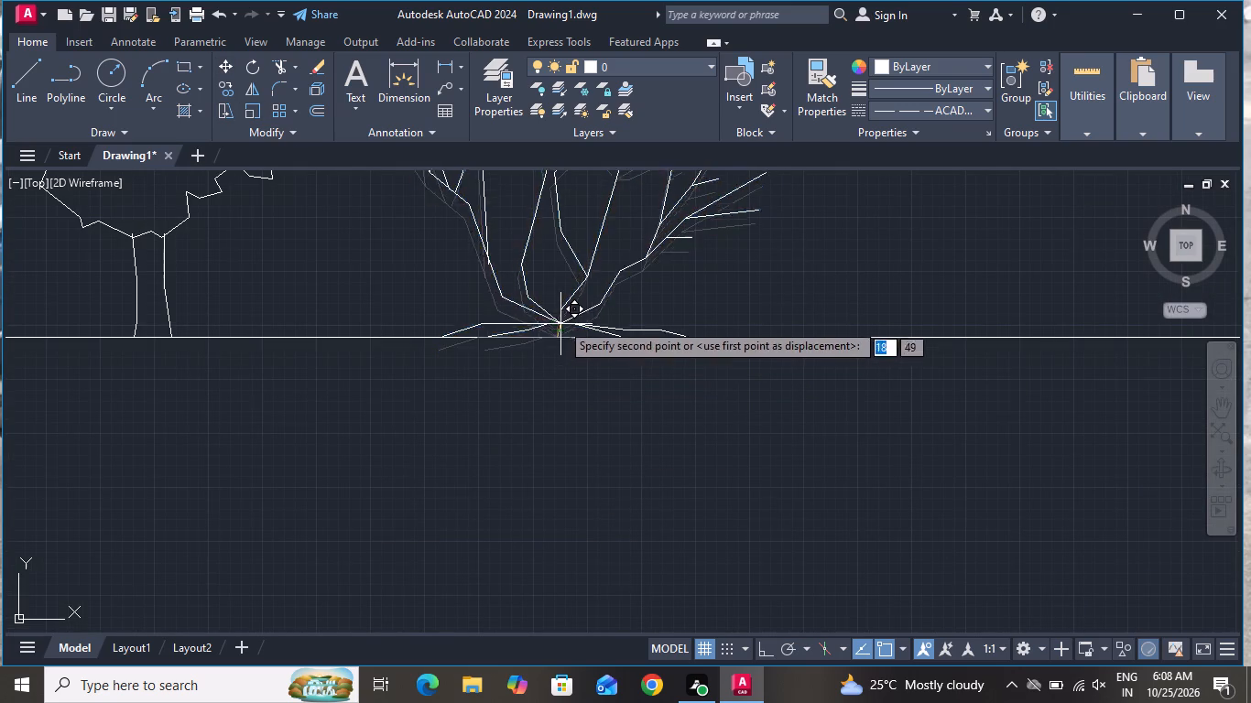
left_click(561, 308)
Copy the shrub six times in a row along the ground line from the deciduous tree to the entrance steps, and end the Copy.
scroll(478, 429, "down", 3)
left_click(532, 360)
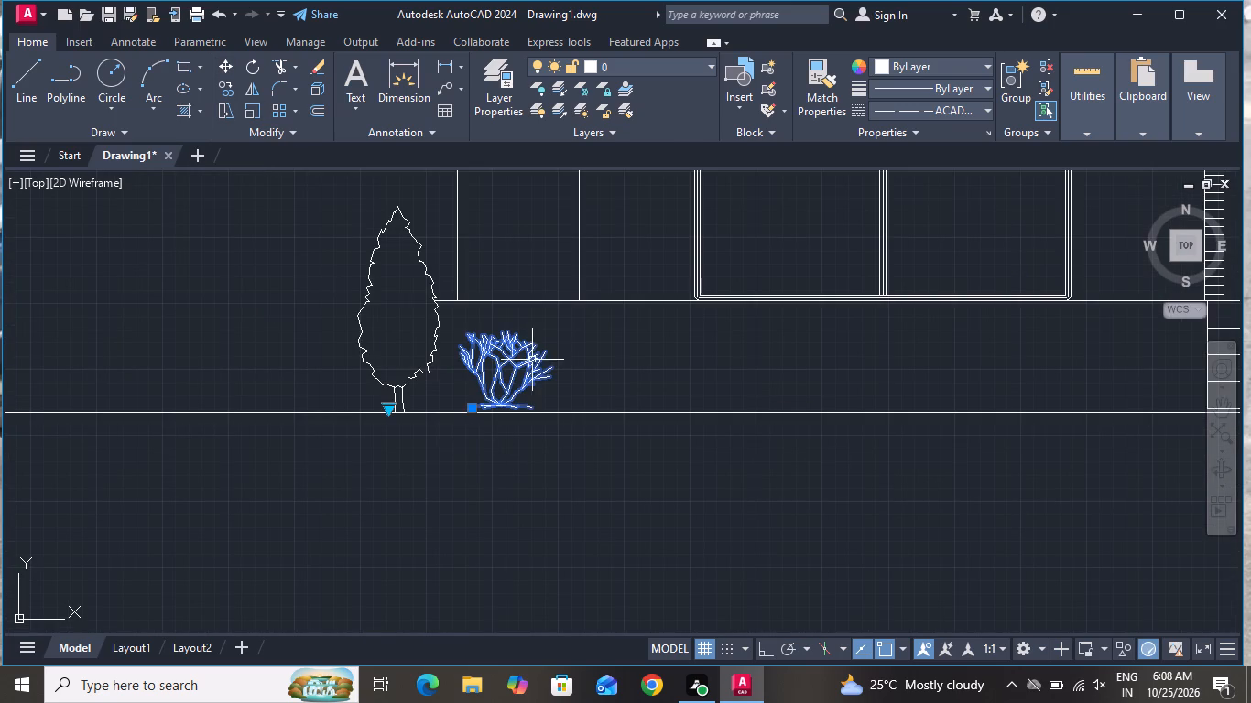
left_click(231, 87)
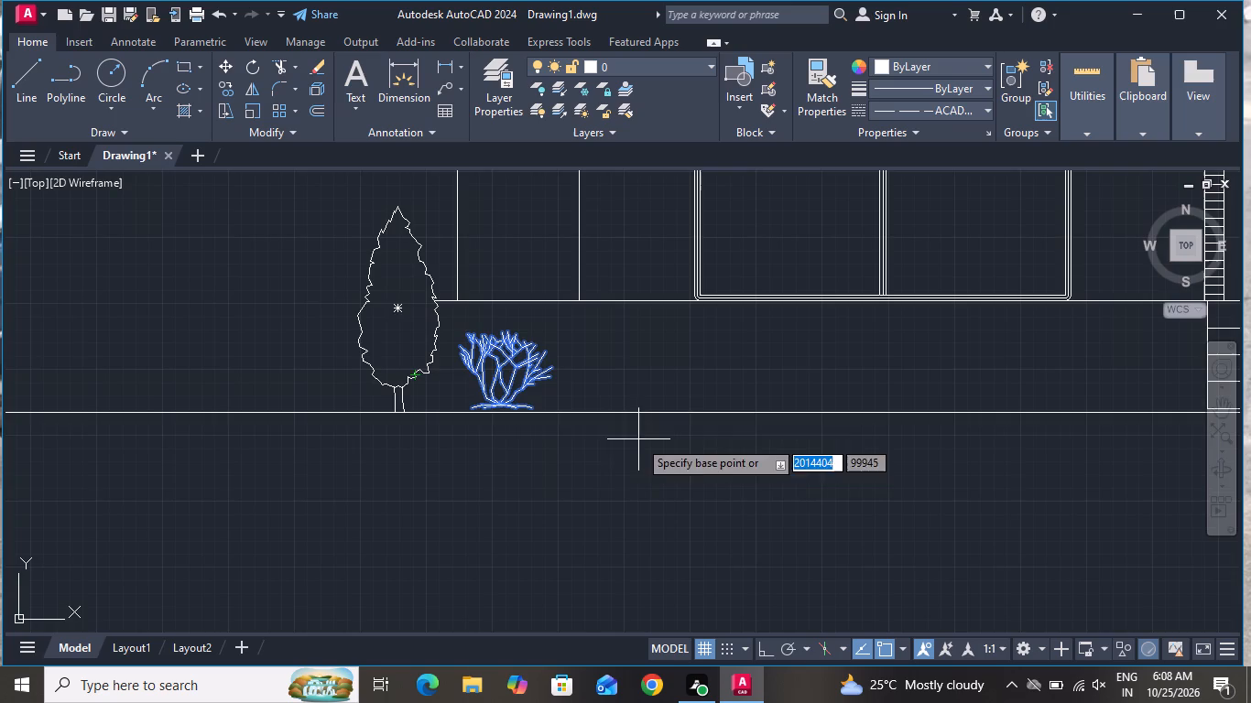
scroll(469, 400, "up", 2)
left_click(466, 415)
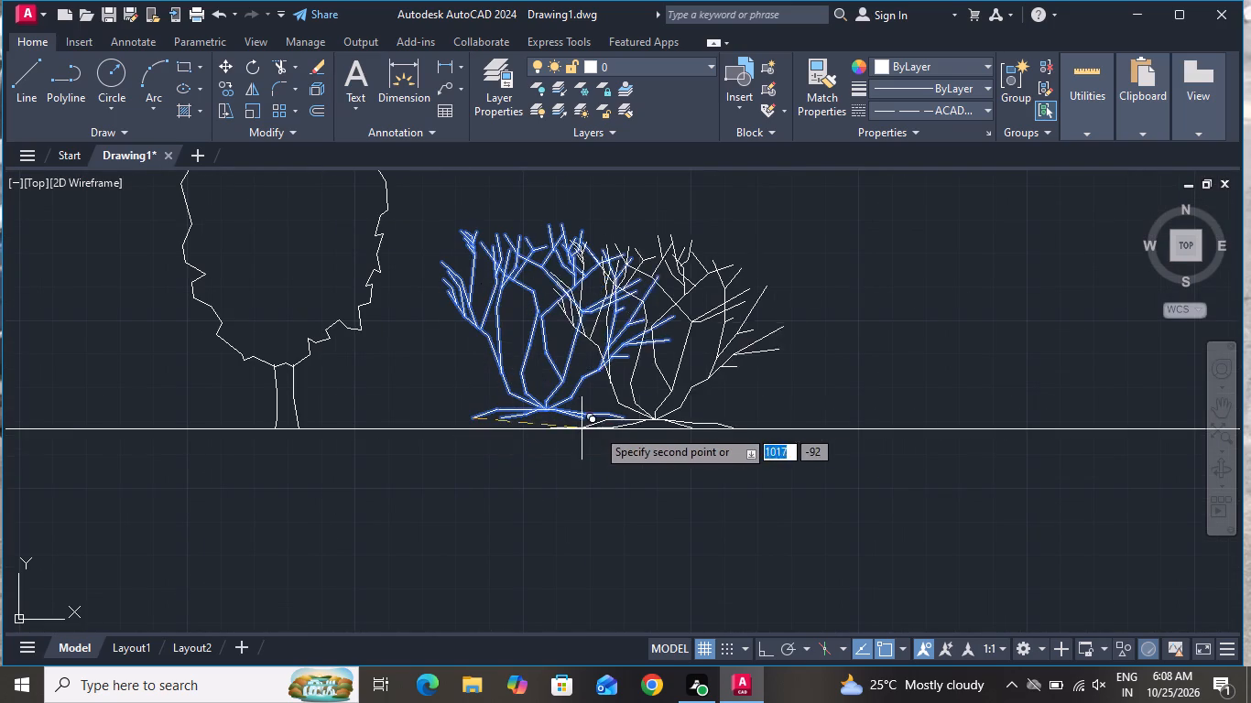
left_click(726, 419)
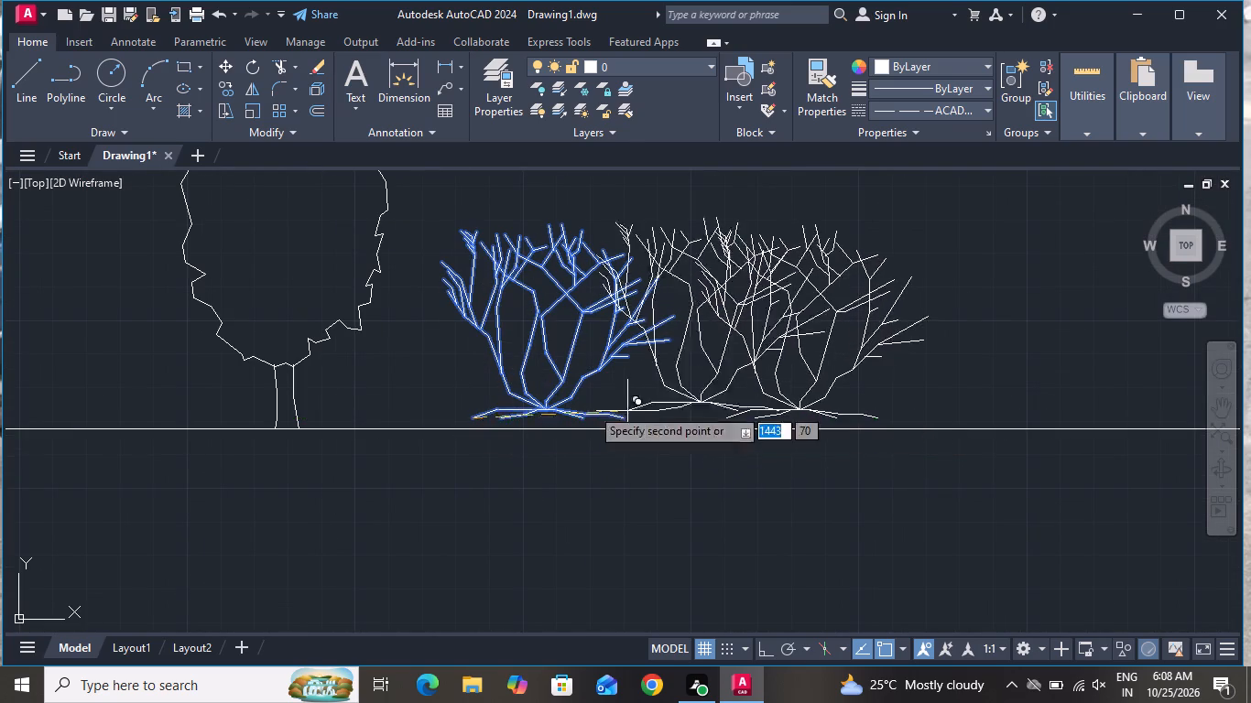
scroll(407, 424, "down", 2)
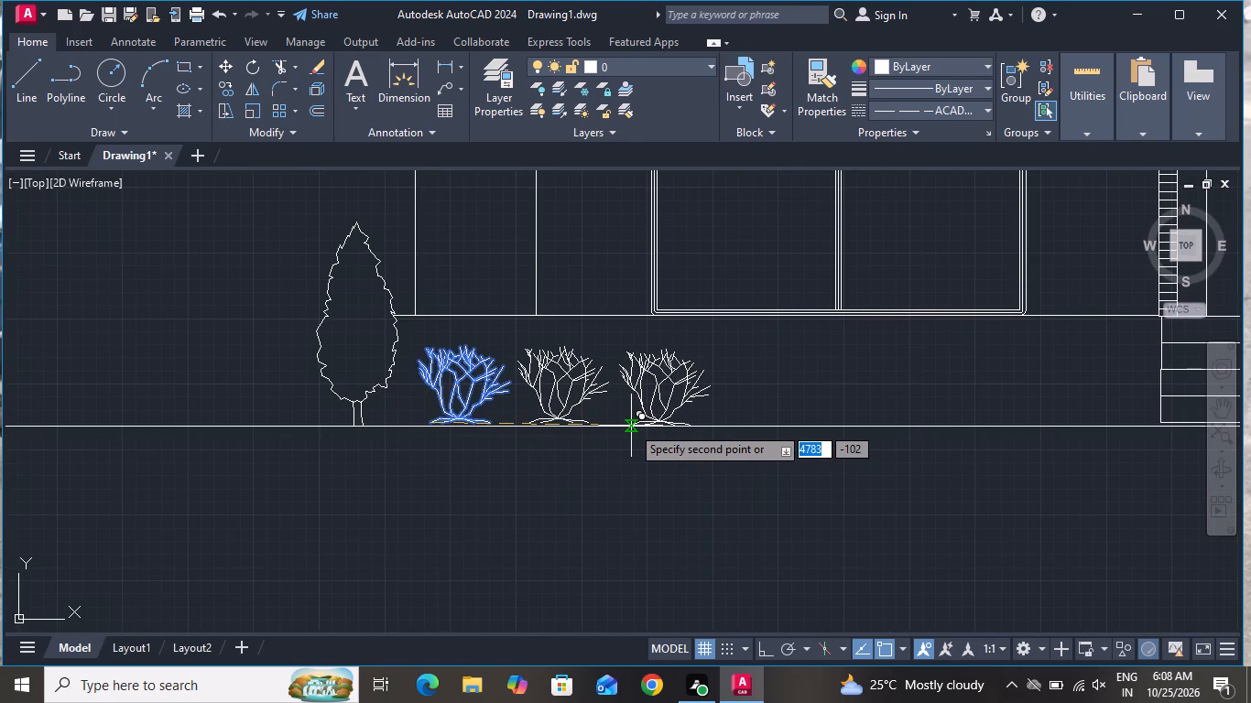
left_click(631, 424)
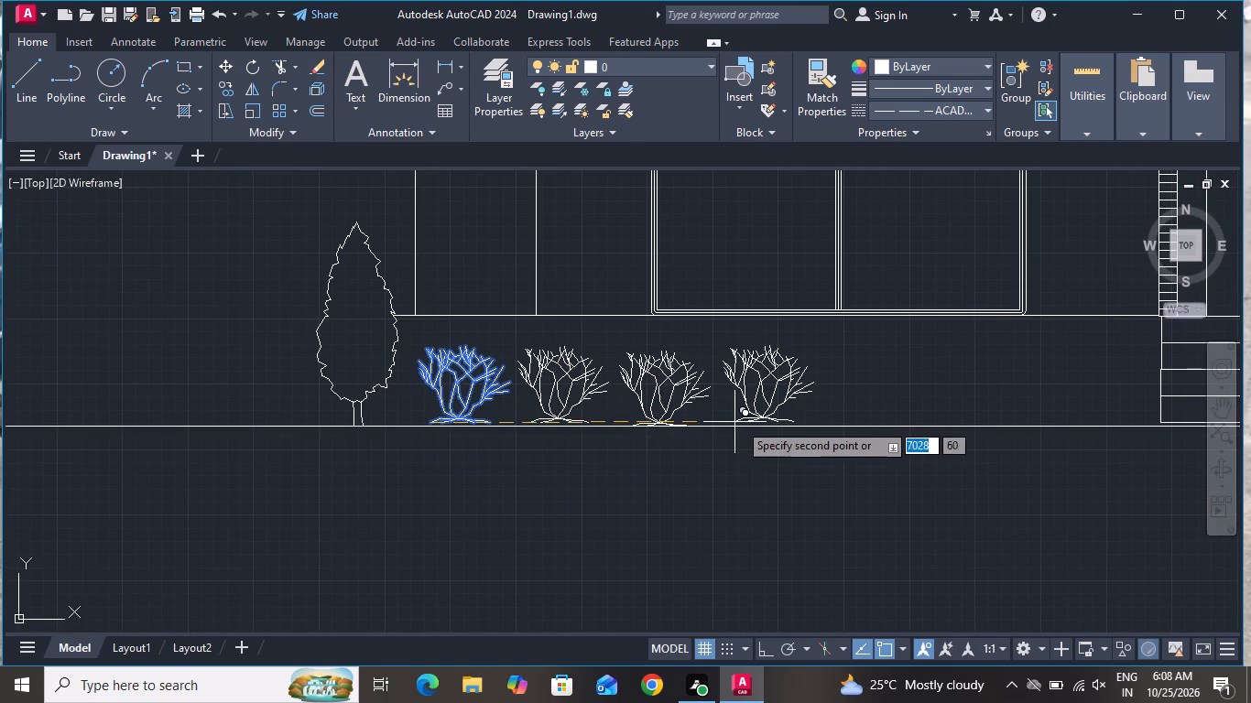
left_click(740, 422)
left_click(864, 422)
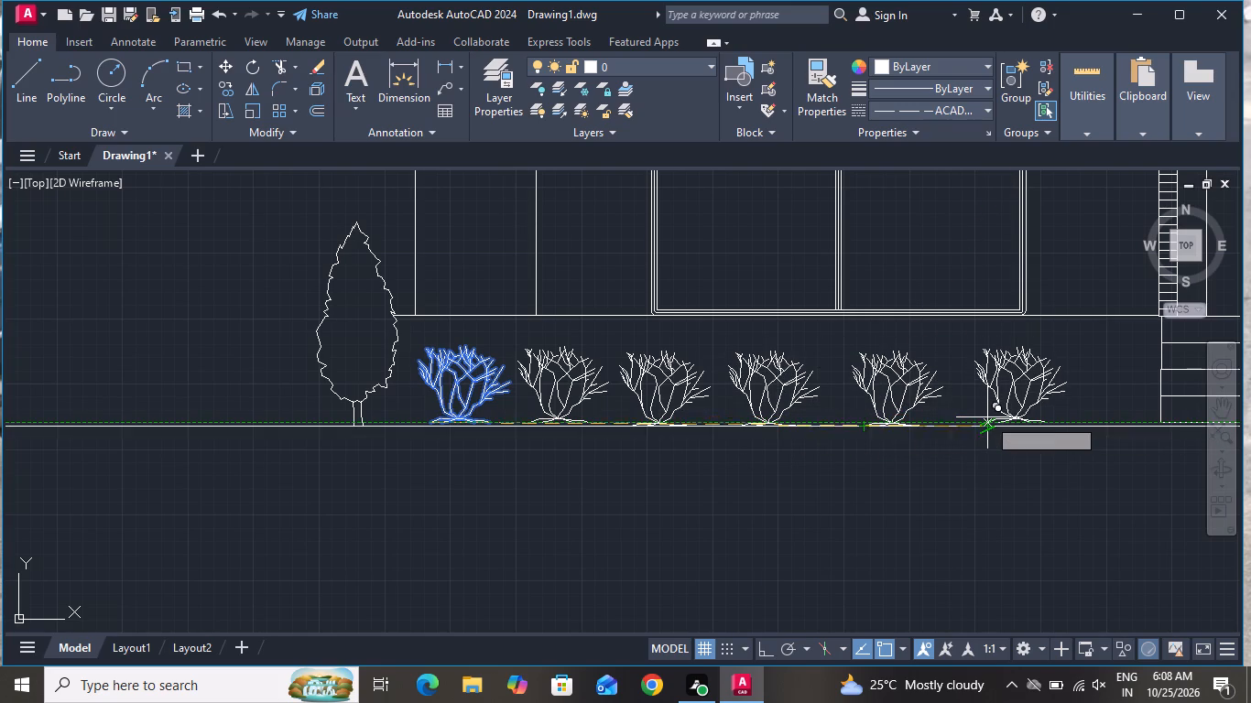
left_click(987, 416)
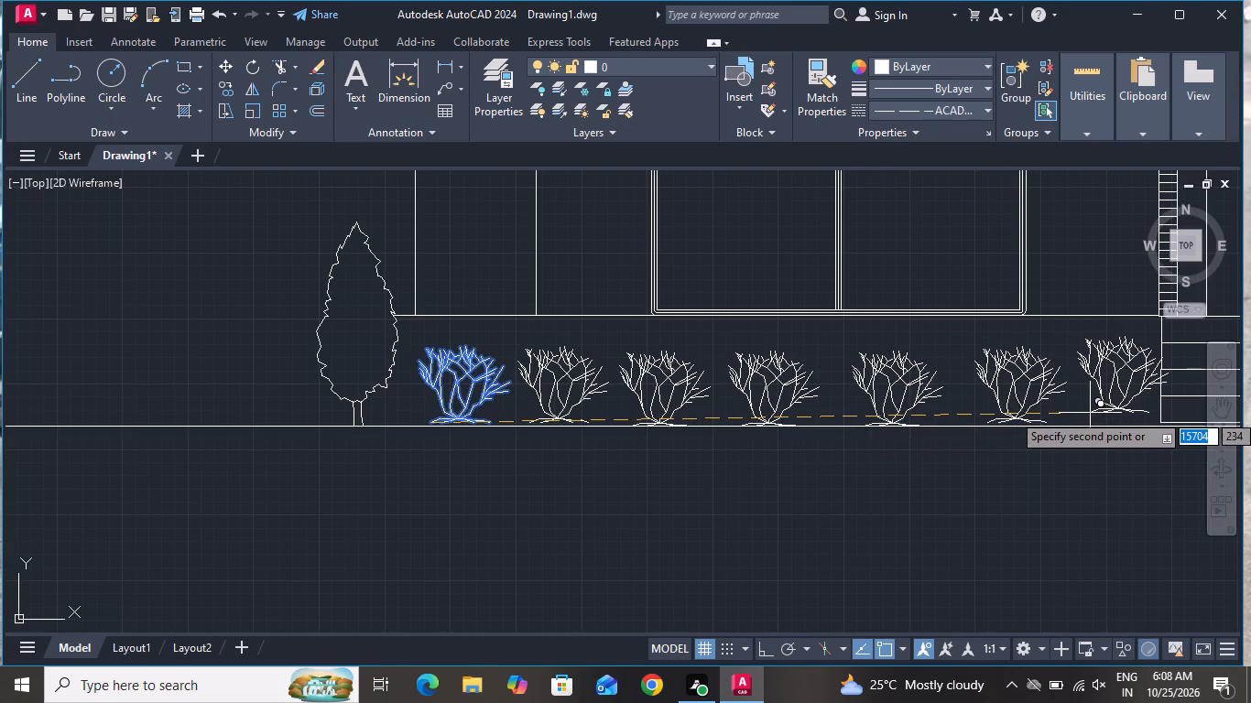
left_click(1093, 420)
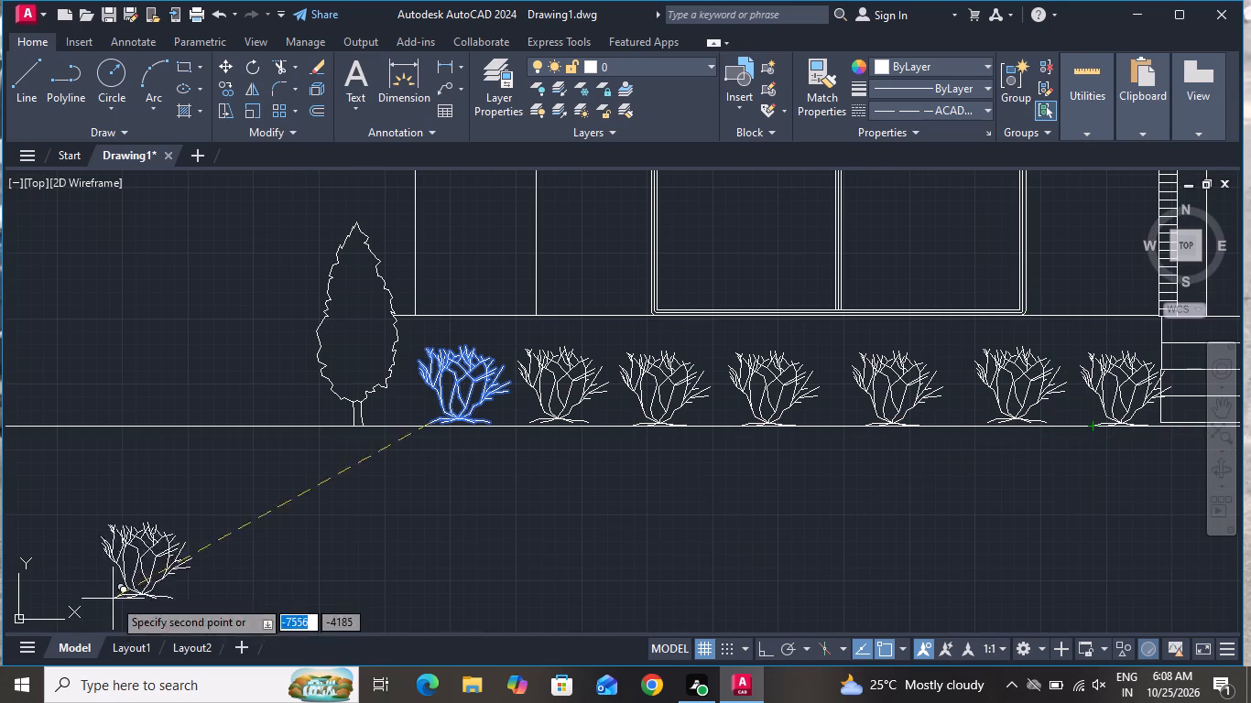
right_click(139, 501)
left_click(275, 257)
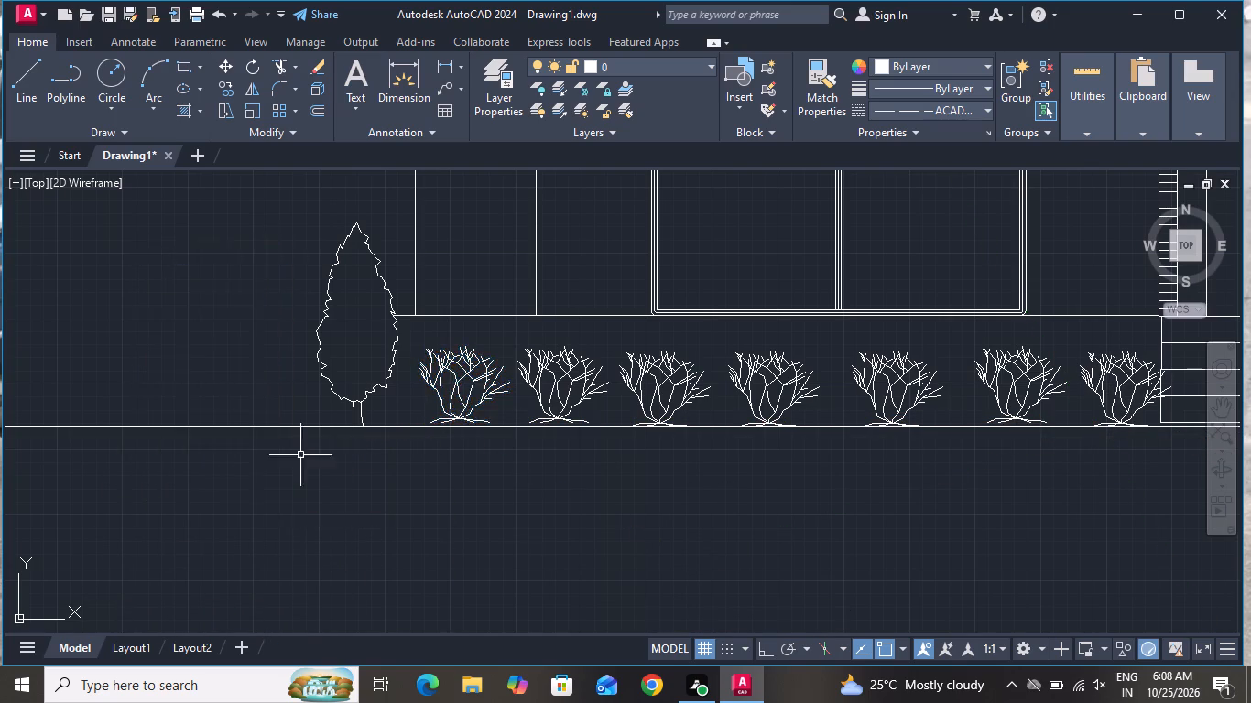
Change the variant of the original small shrub in the empty space to Type 2 Evergreen (Elevation).
scroll(343, 521, "down", 3)
scroll(524, 702, "down", 1)
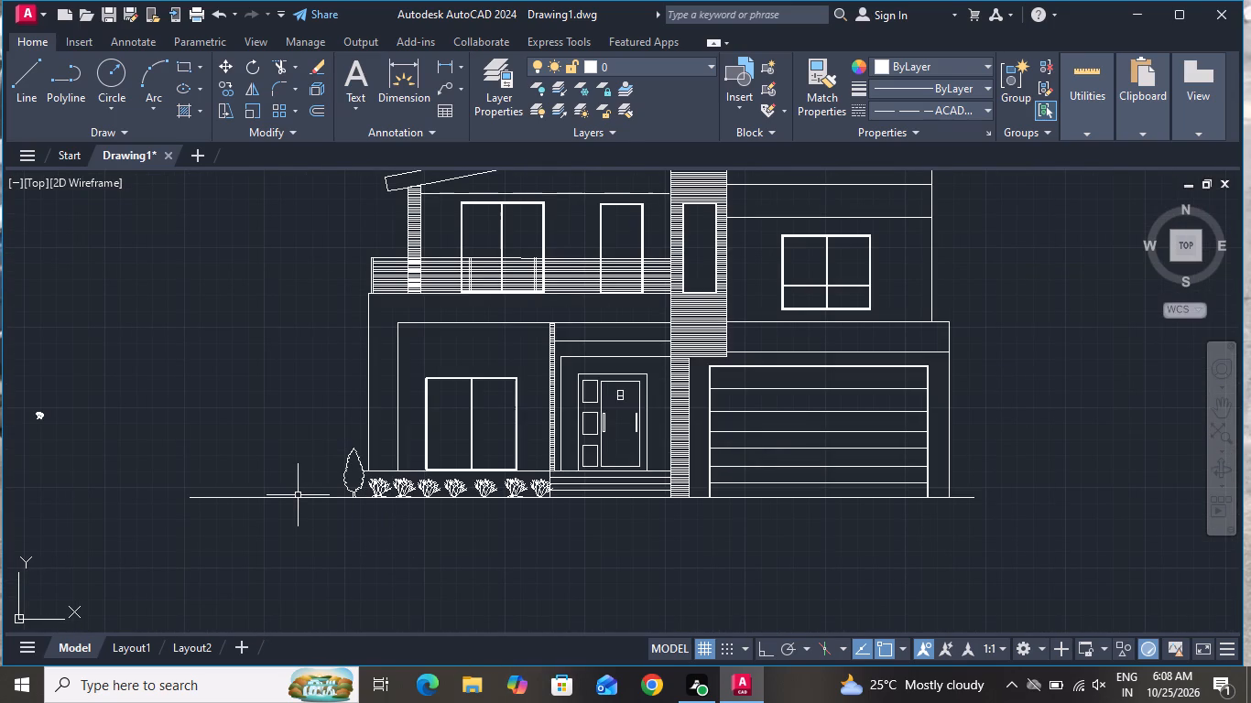
scroll(320, 547, "down", 1)
scroll(180, 463, "up", 2)
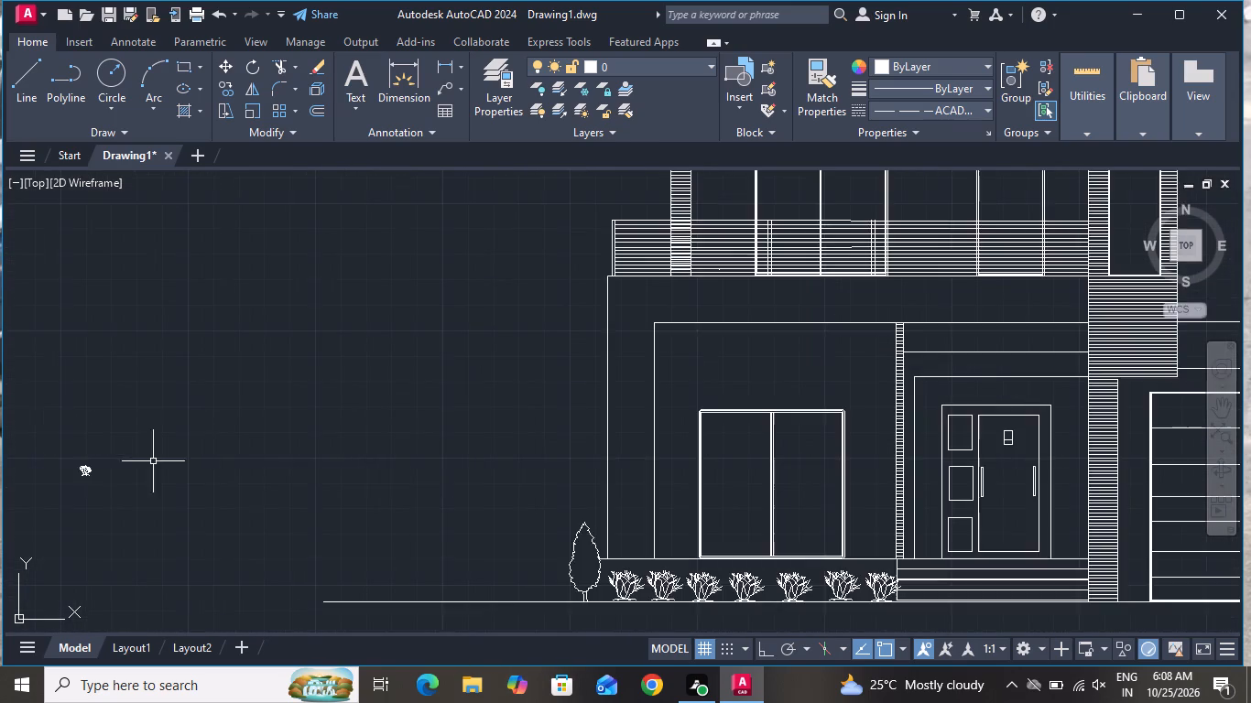
scroll(14, 465, "up", 3)
left_click(286, 494)
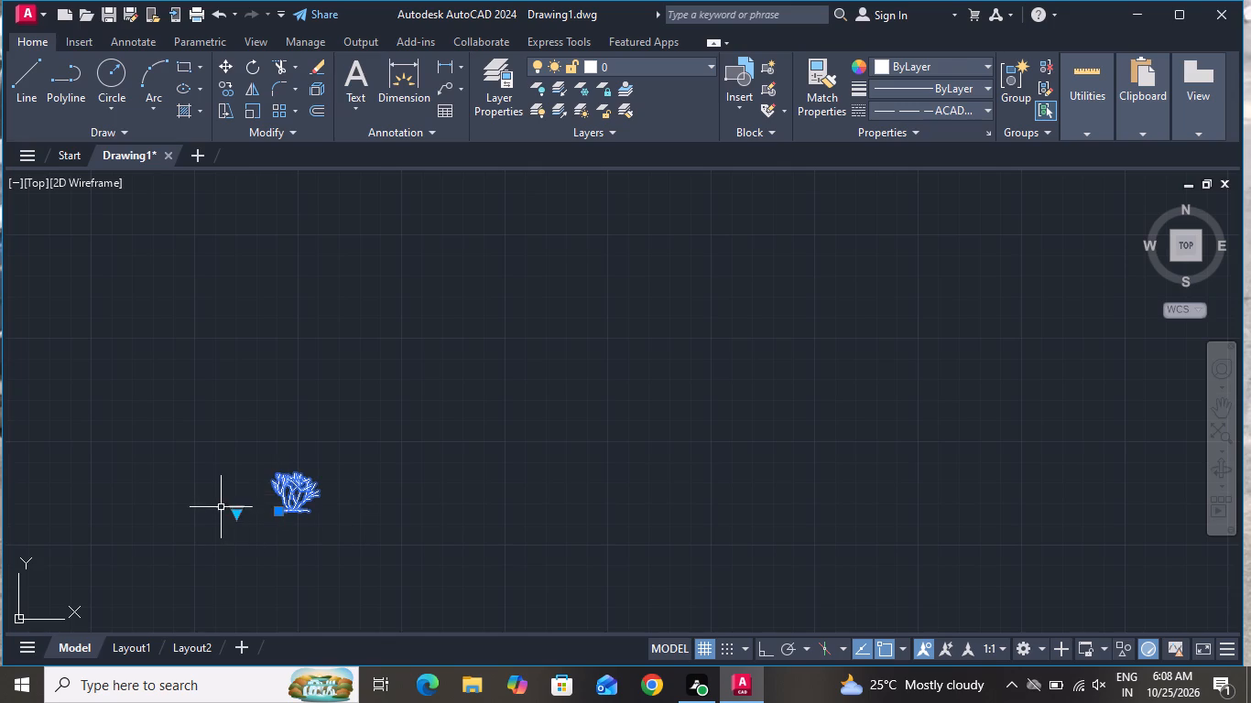
left_click(238, 510)
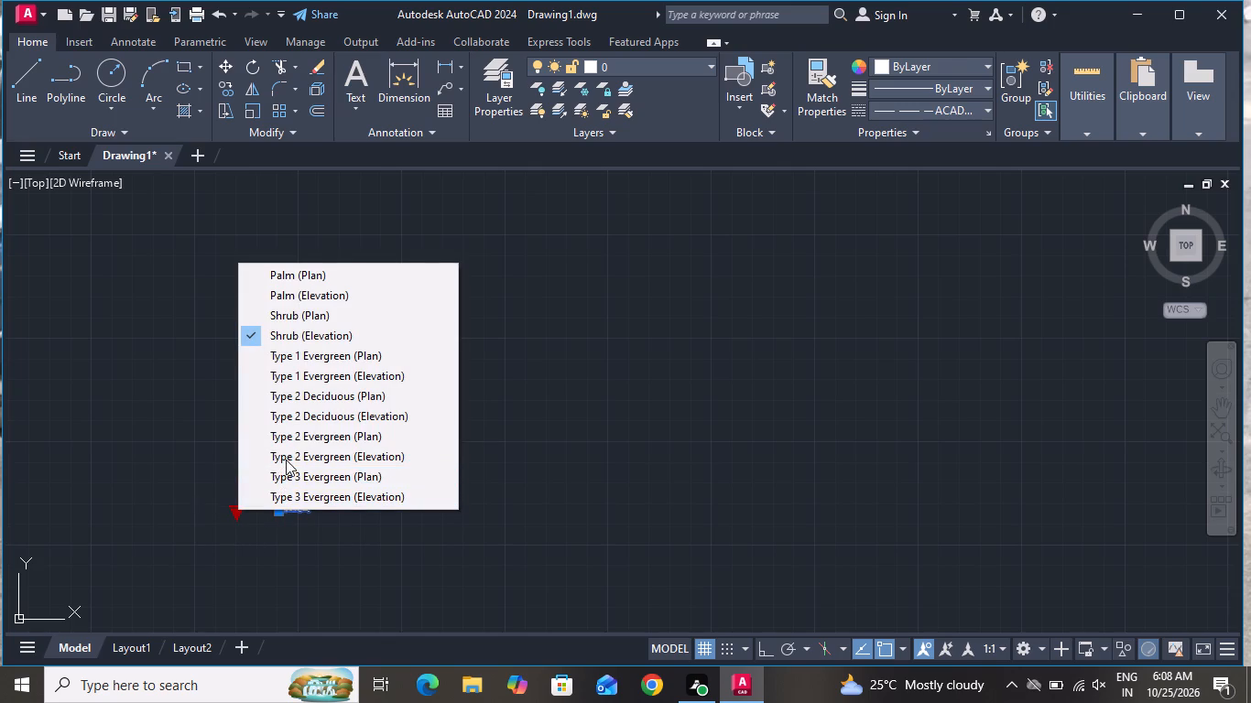
left_click(287, 456)
Move the evergreen tree by its trunk base to just above the ground line's outer end, beyond the deciduous tree.
scroll(332, 534, "down", 1)
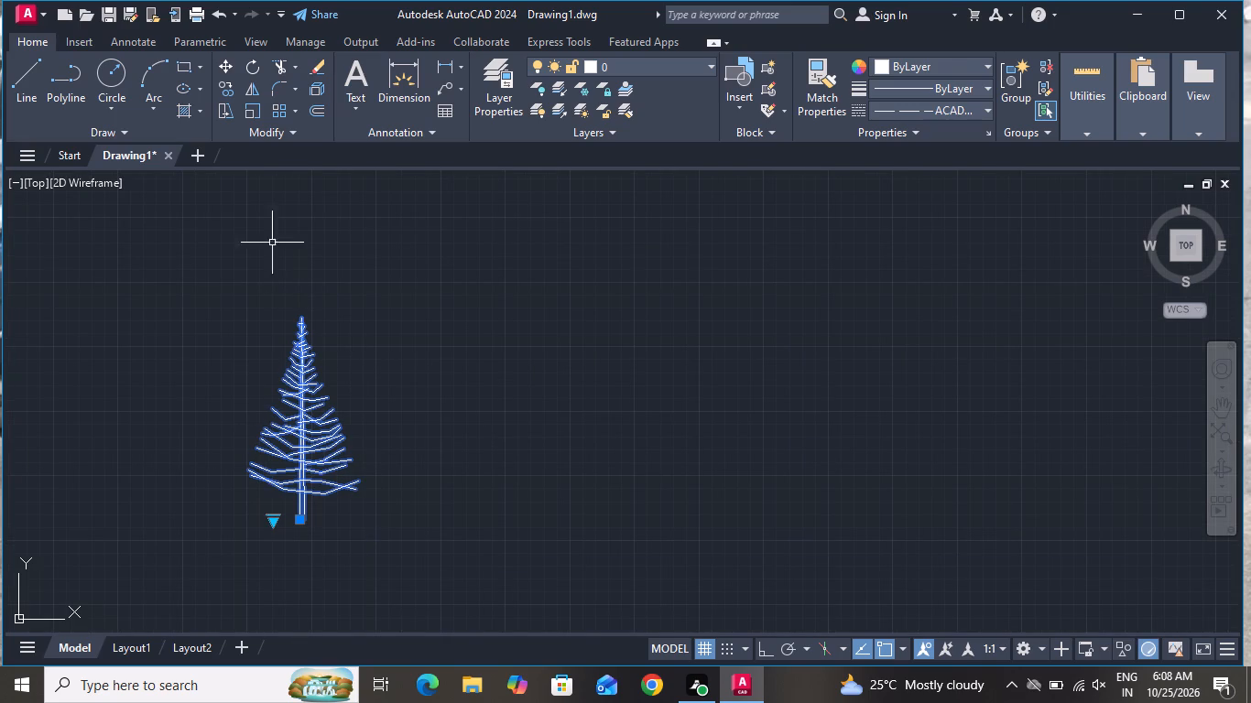
left_click(228, 73)
left_click(308, 522)
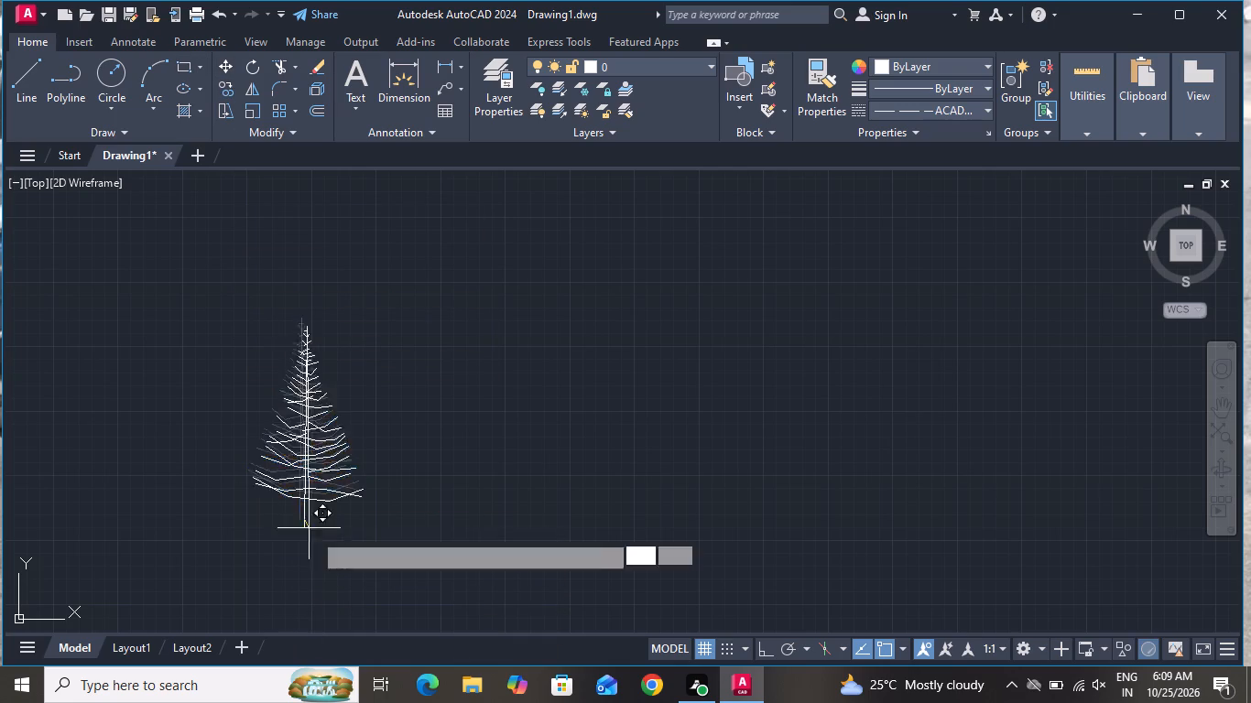
scroll(443, 503, "down", 3)
scroll(663, 568, "up", 4)
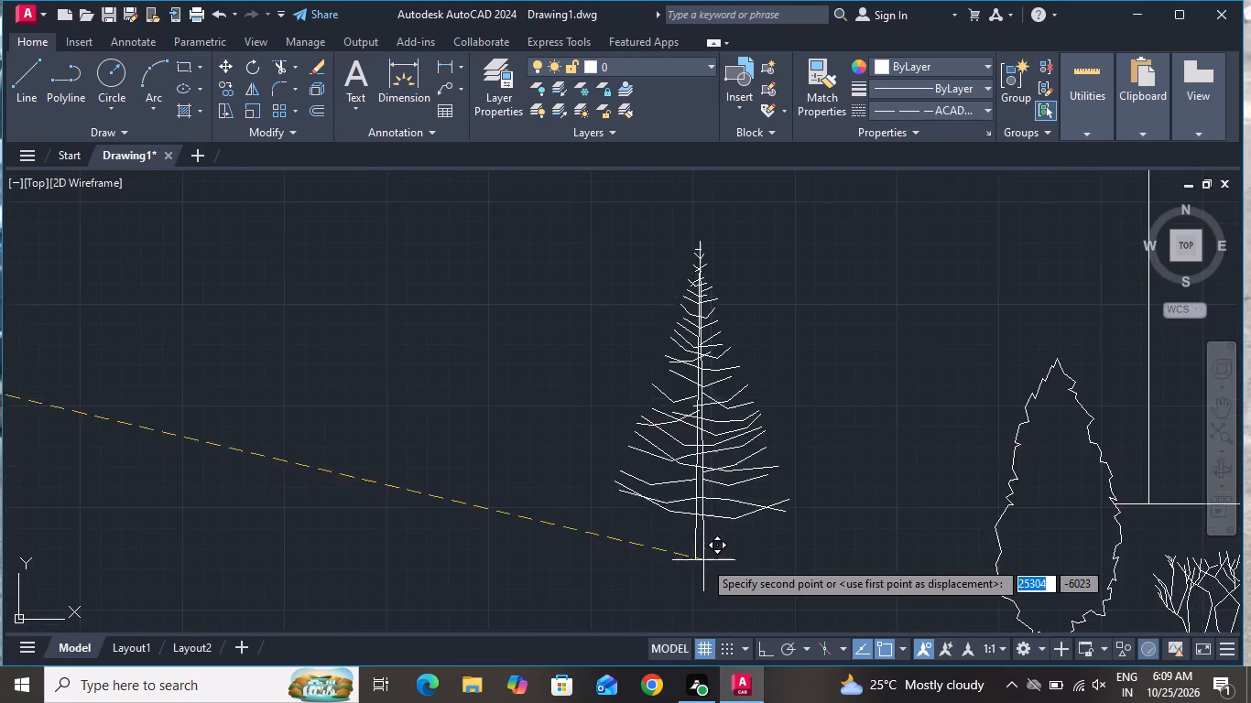
scroll(706, 560, "down", 3)
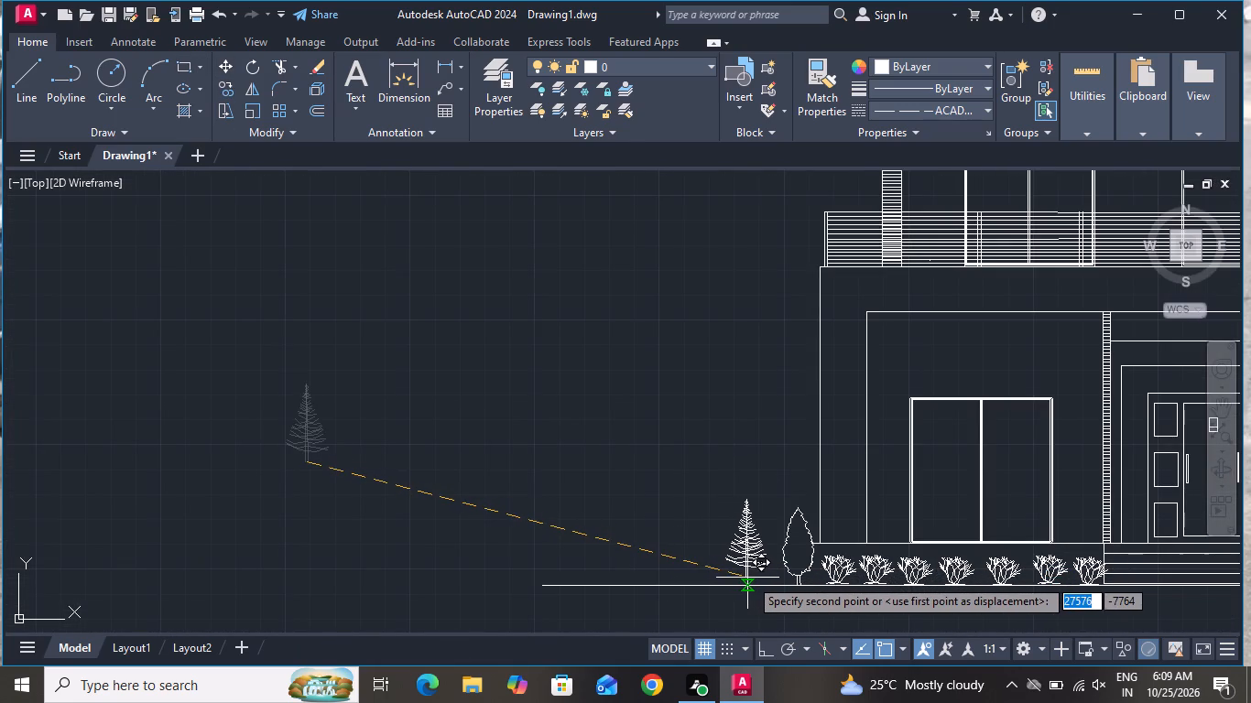
left_click(663, 513)
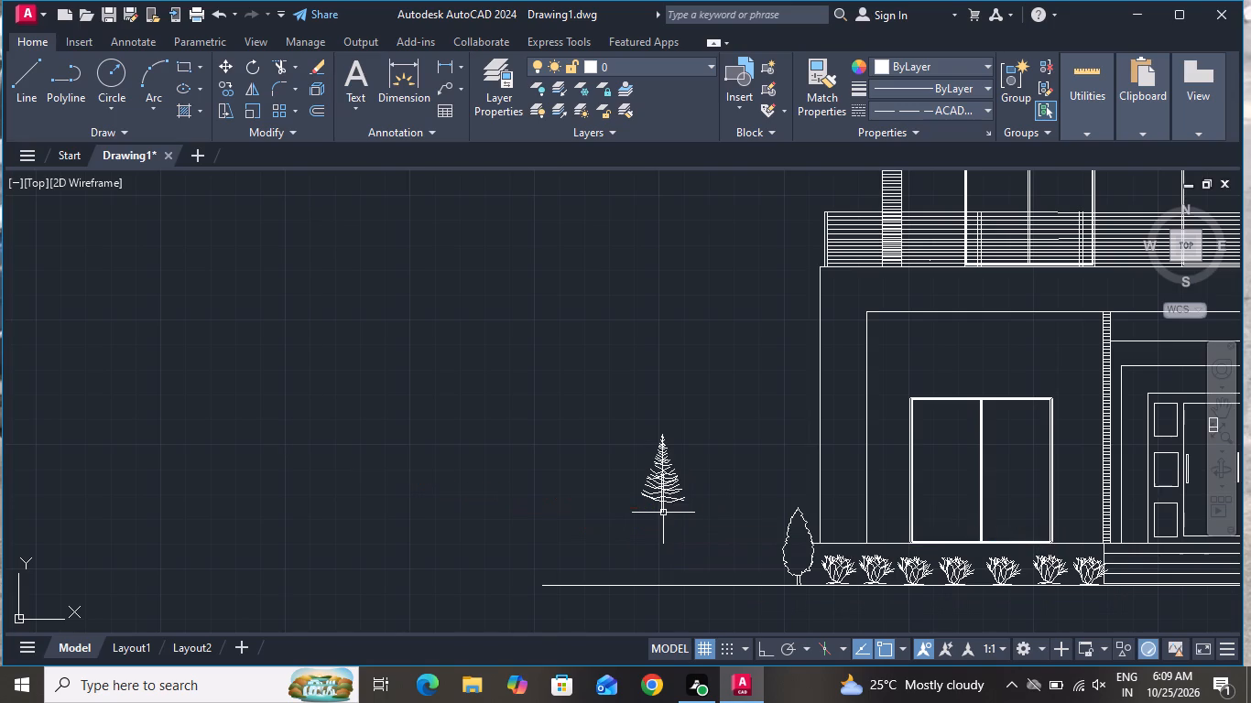
Scale the evergreen tree up by a factor of about 4, from a base point low on the tree.
right_click(663, 511)
left_click(633, 472)
left_click(571, 488)
left_click(718, 427)
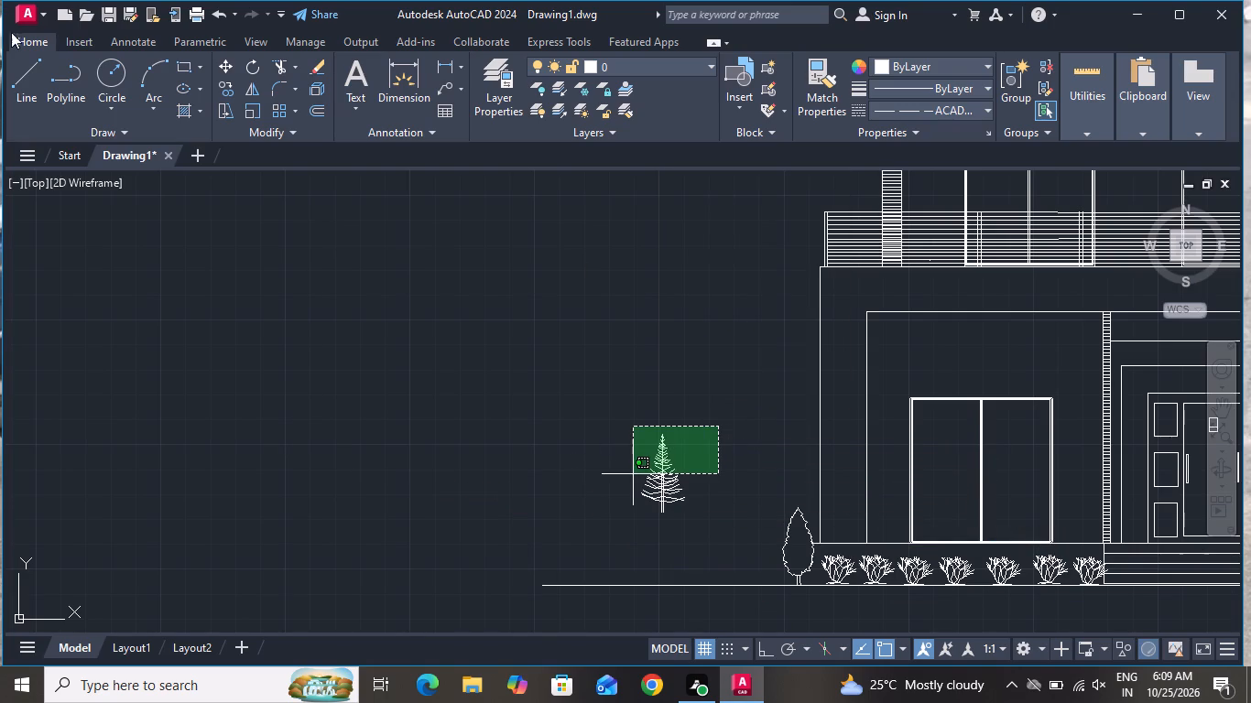
left_click(8, 28)
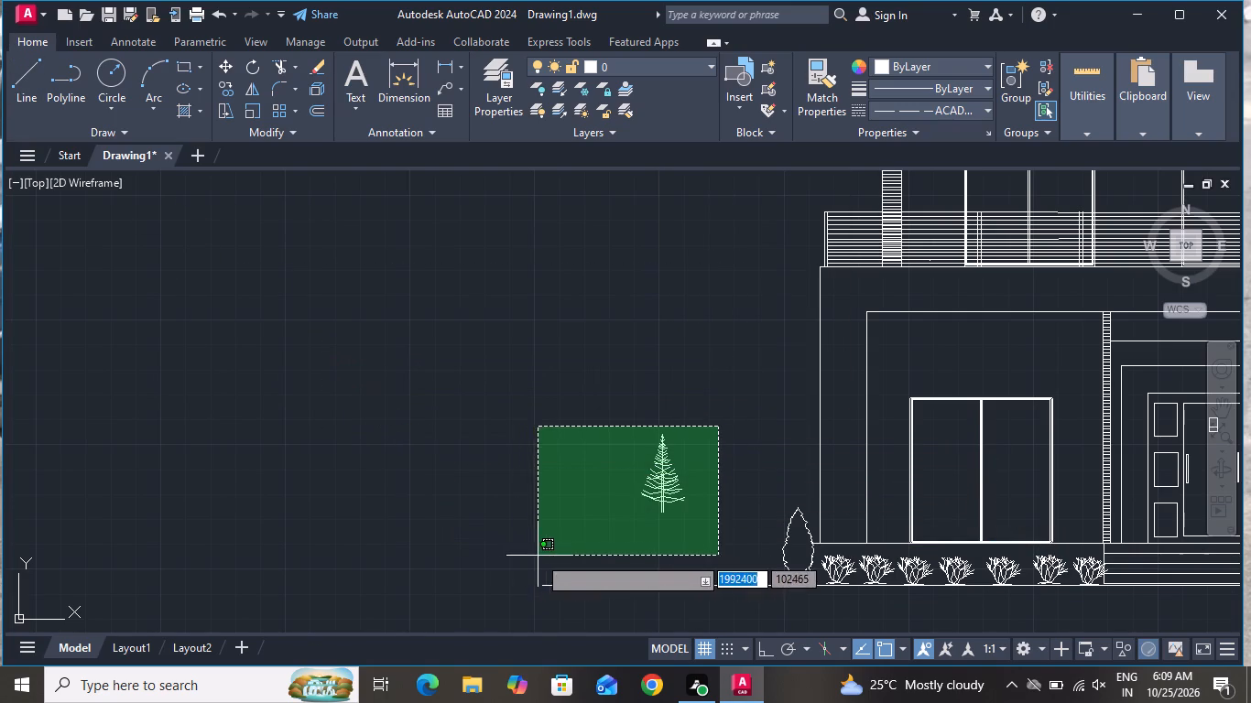
left_click(528, 536)
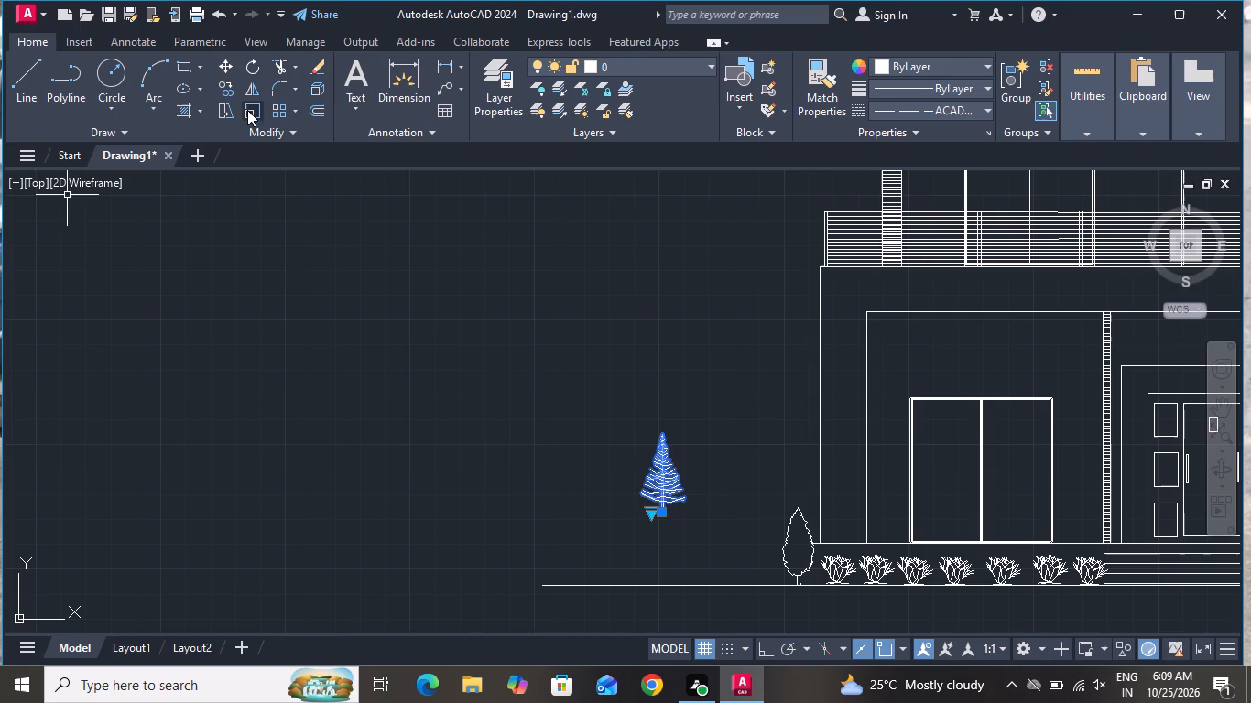
left_click(247, 110)
left_click(669, 494)
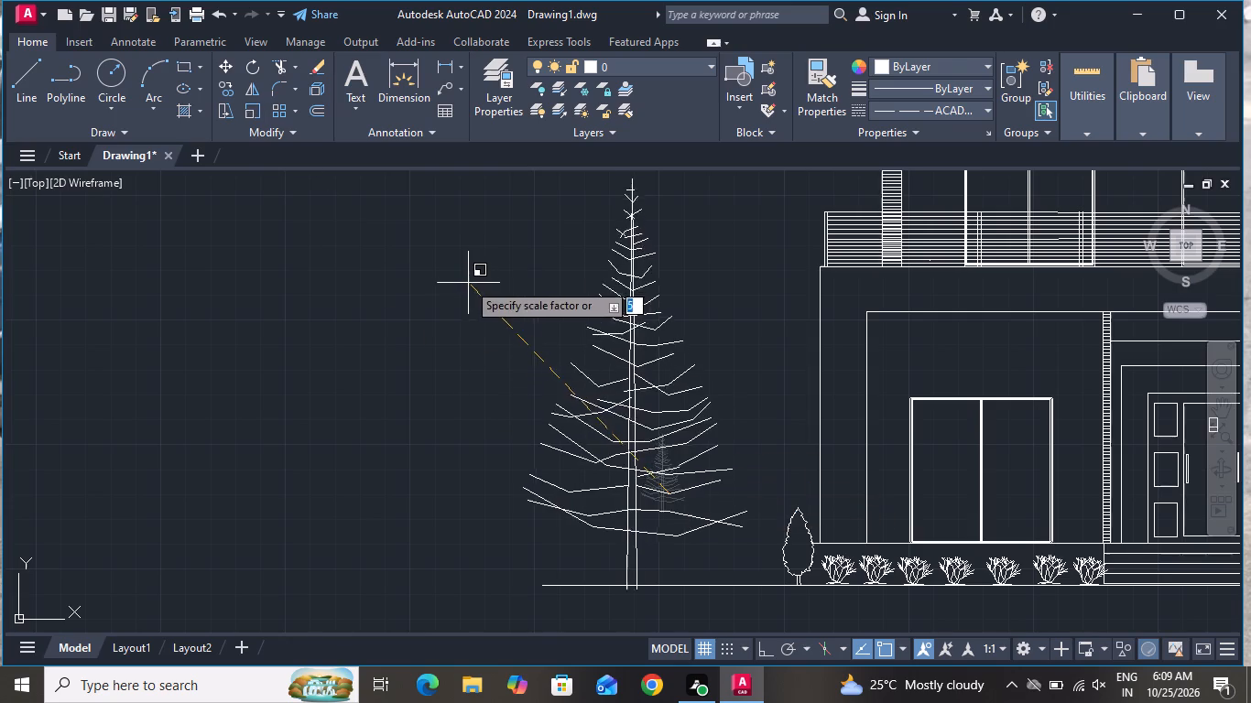
left_click(490, 376)
Move the enlarged evergreen tree by its trunk base down onto the ground line, close beside the deciduous tree.
left_click(693, 367)
left_click(604, 436)
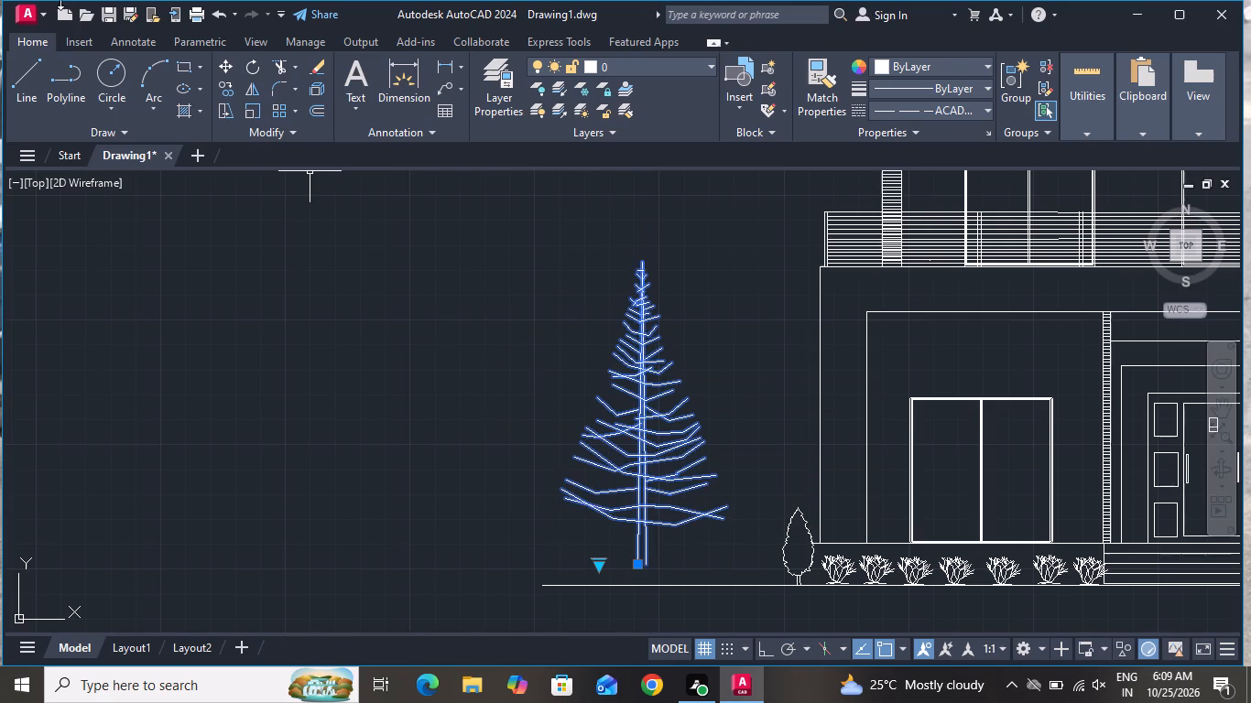
left_click(232, 63)
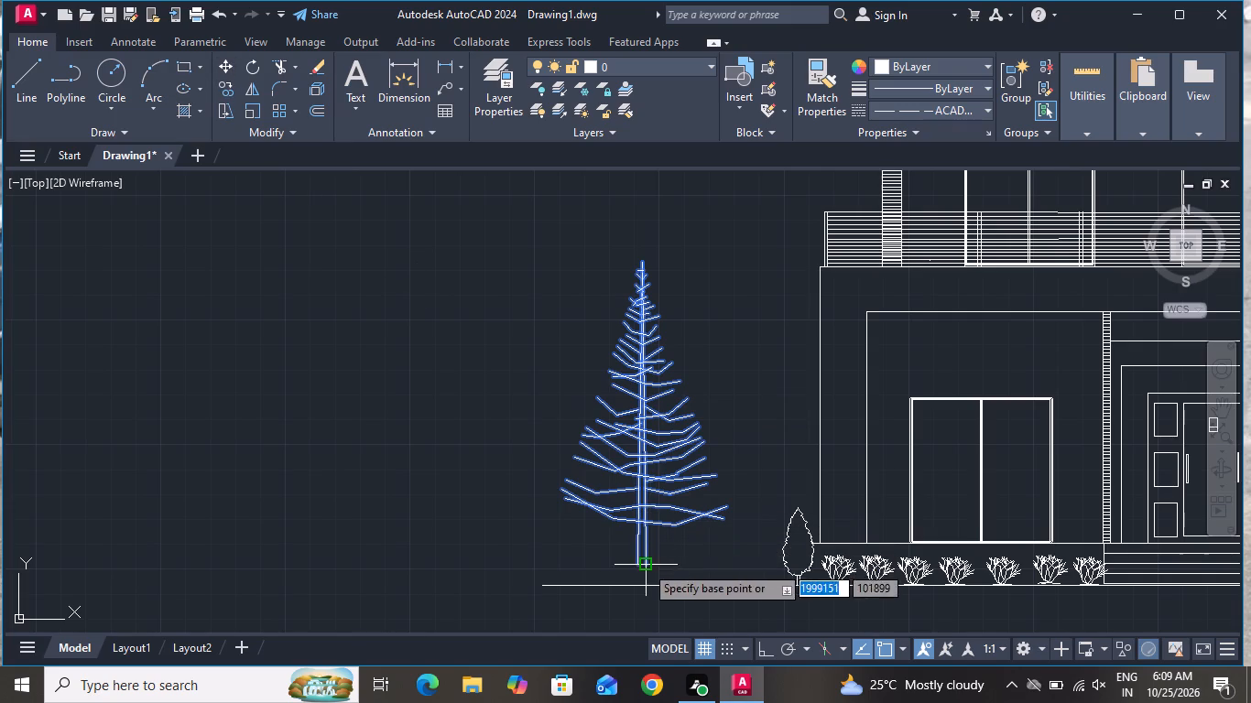
left_click(645, 565)
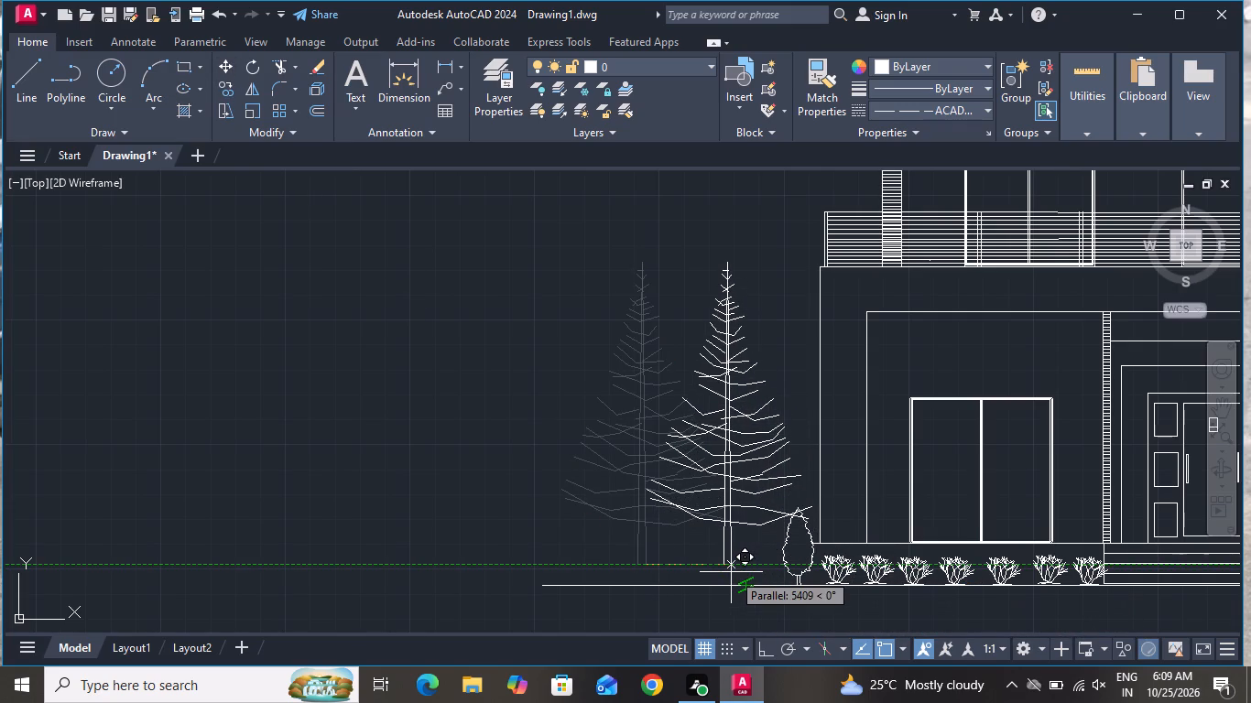
left_click(732, 589)
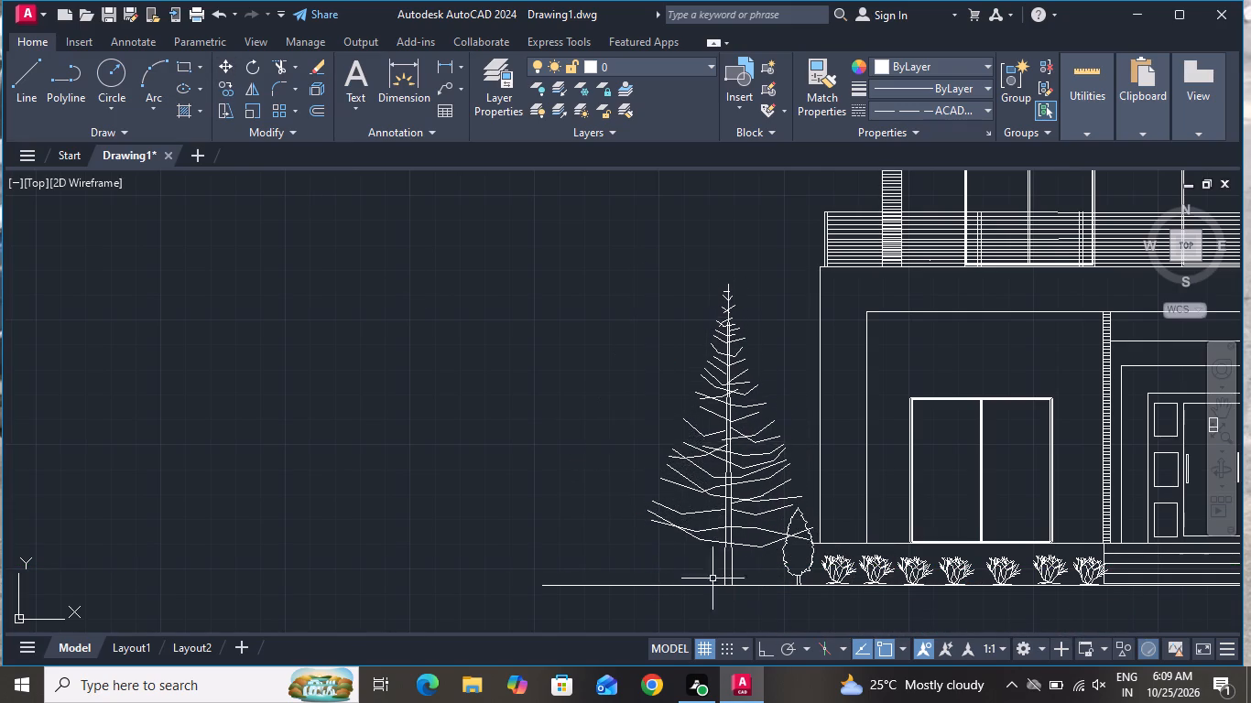
Copy the shrub nearest the deciduous tree to two spots on the ground line, one on each side of the evergreen trunk.
scroll(481, 440, "down", 2)
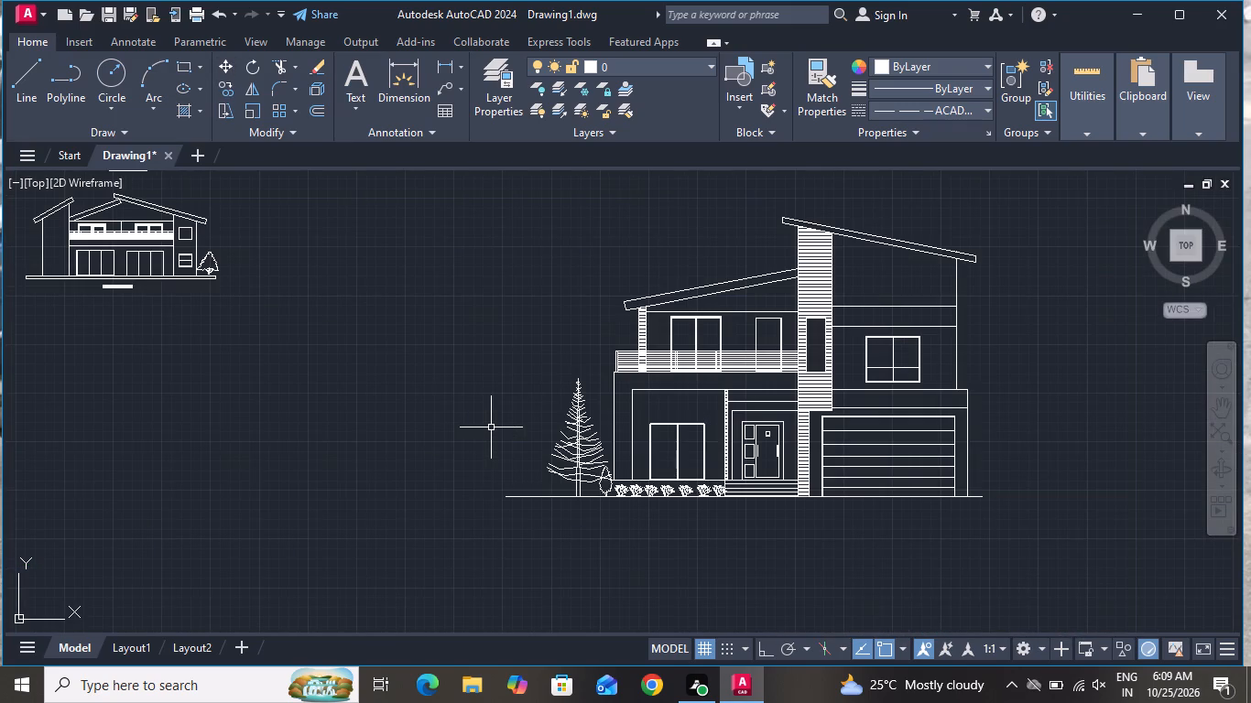
scroll(608, 519, "up", 3)
left_click(657, 405)
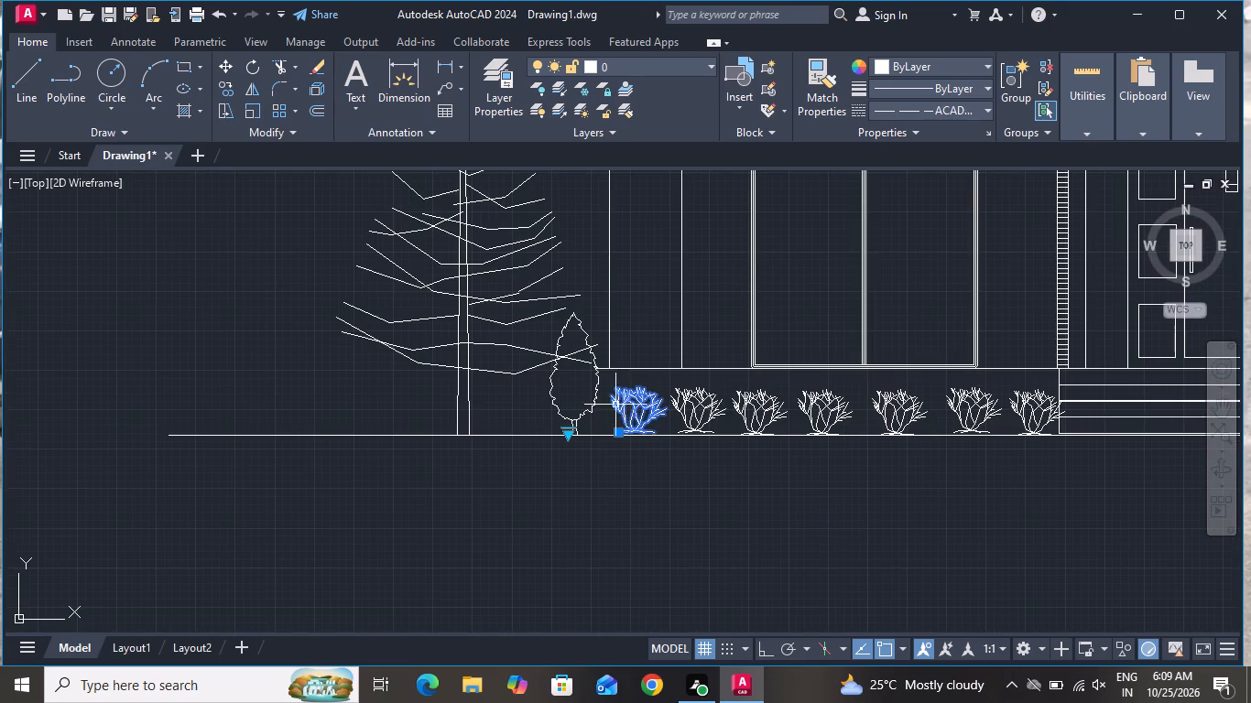
left_click(234, 89)
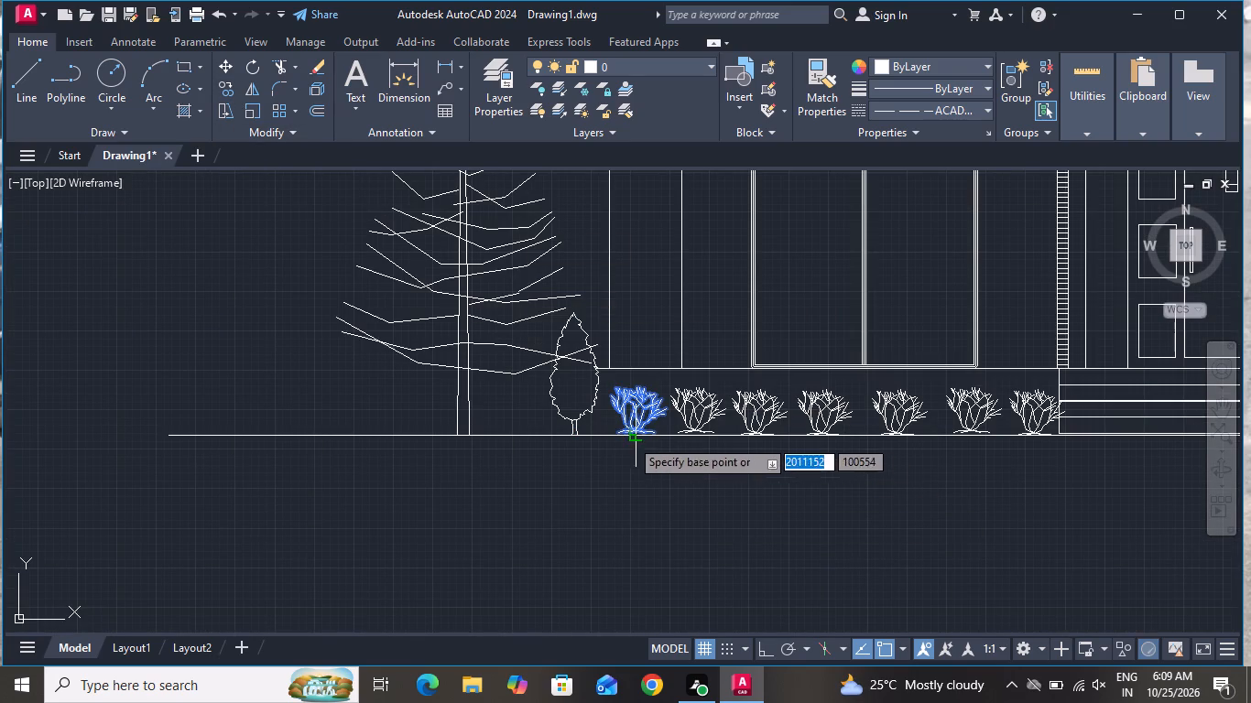
left_click(610, 433)
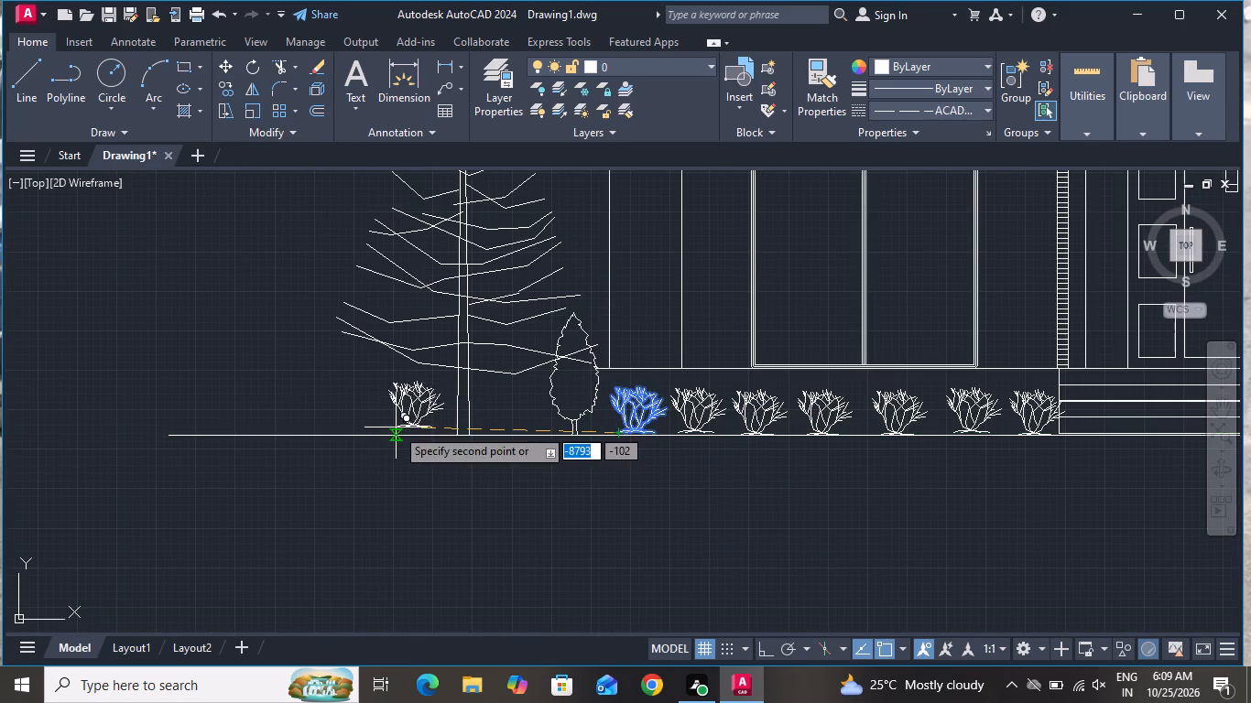
left_click(396, 427)
left_click(484, 430)
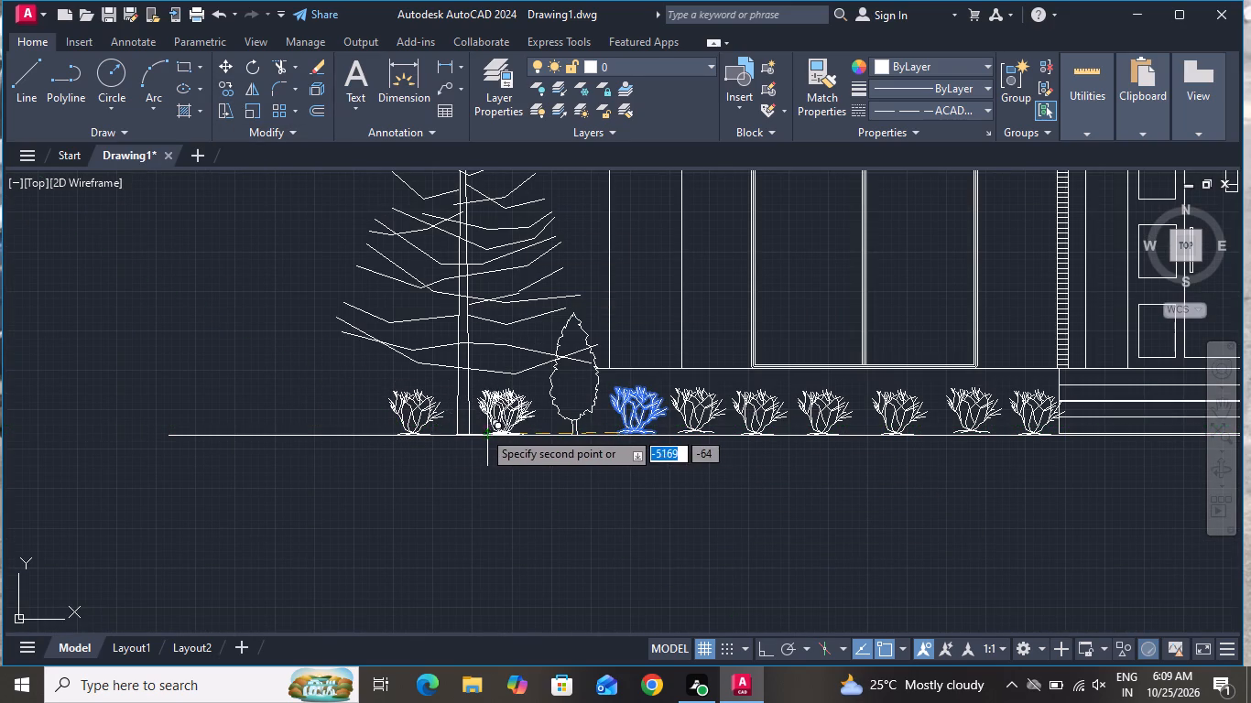
right_click(233, 373)
left_click(250, 396)
Examine the landscaped front elevation against the side elevations, rear elevation and ground floor plan.
scroll(748, 535, "down", 3)
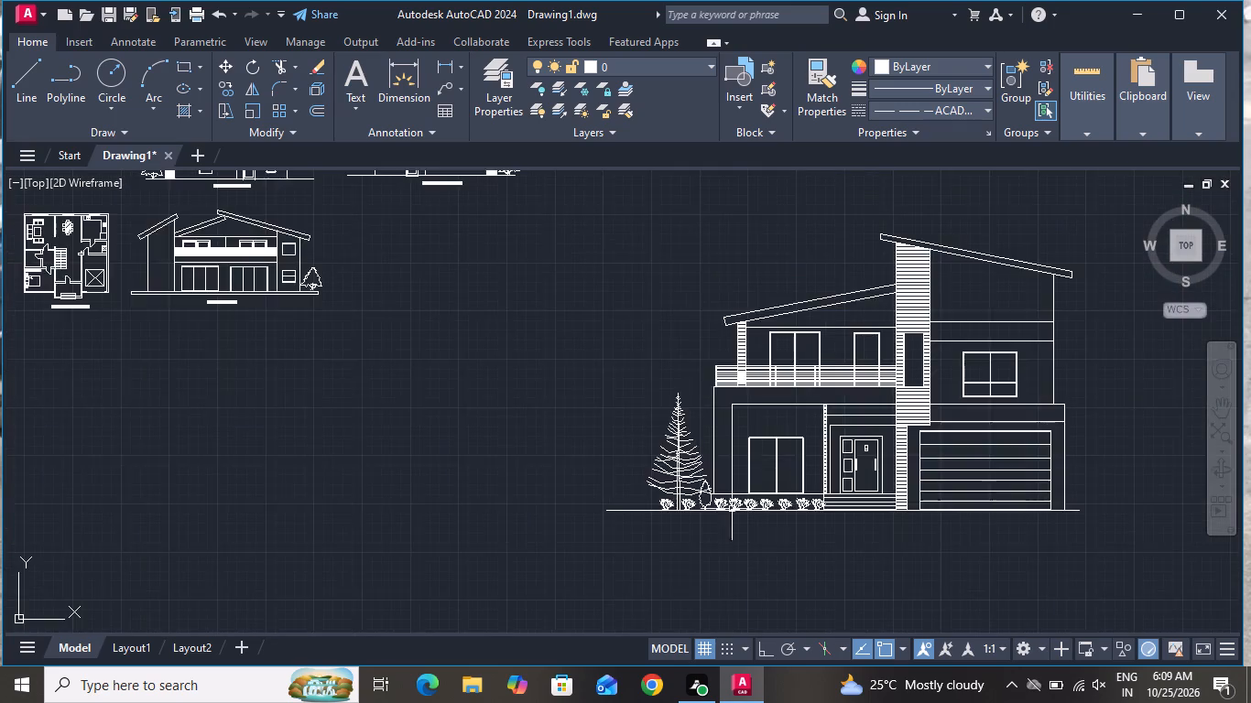
scroll(705, 487, "down", 1)
scroll(945, 496, "up", 1)
scroll(816, 446, "up", 1)
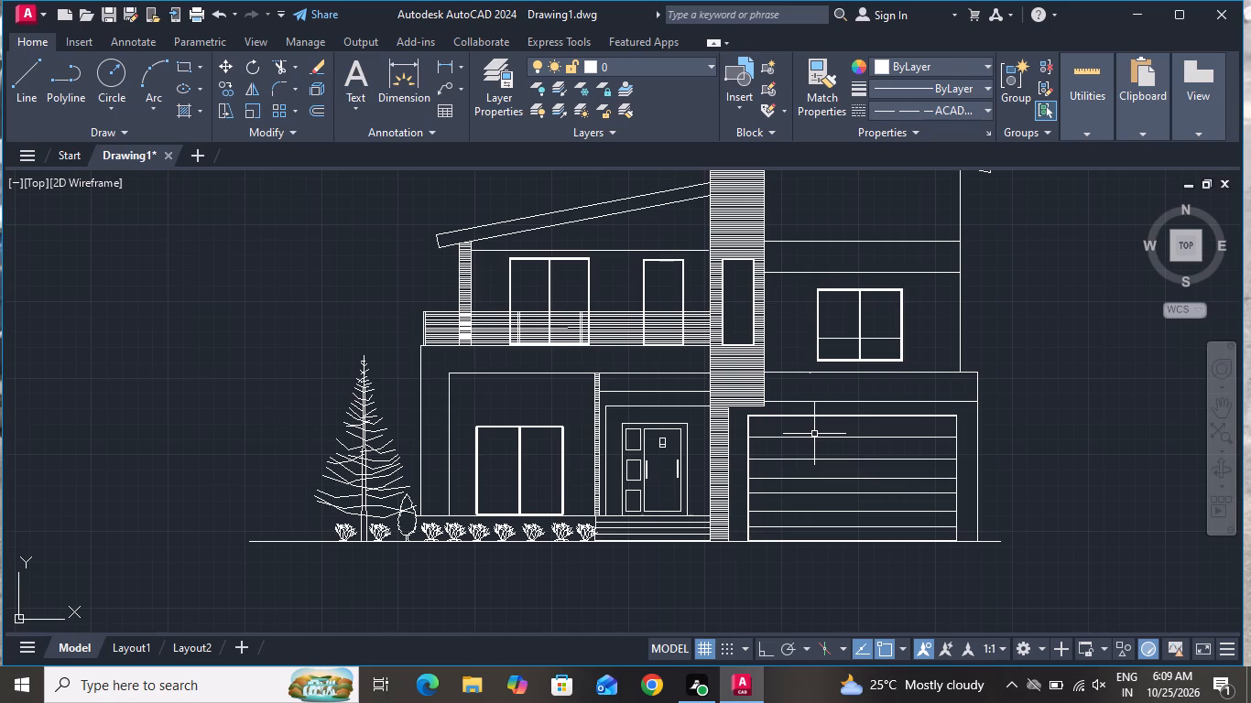
scroll(814, 434, "down", 1)
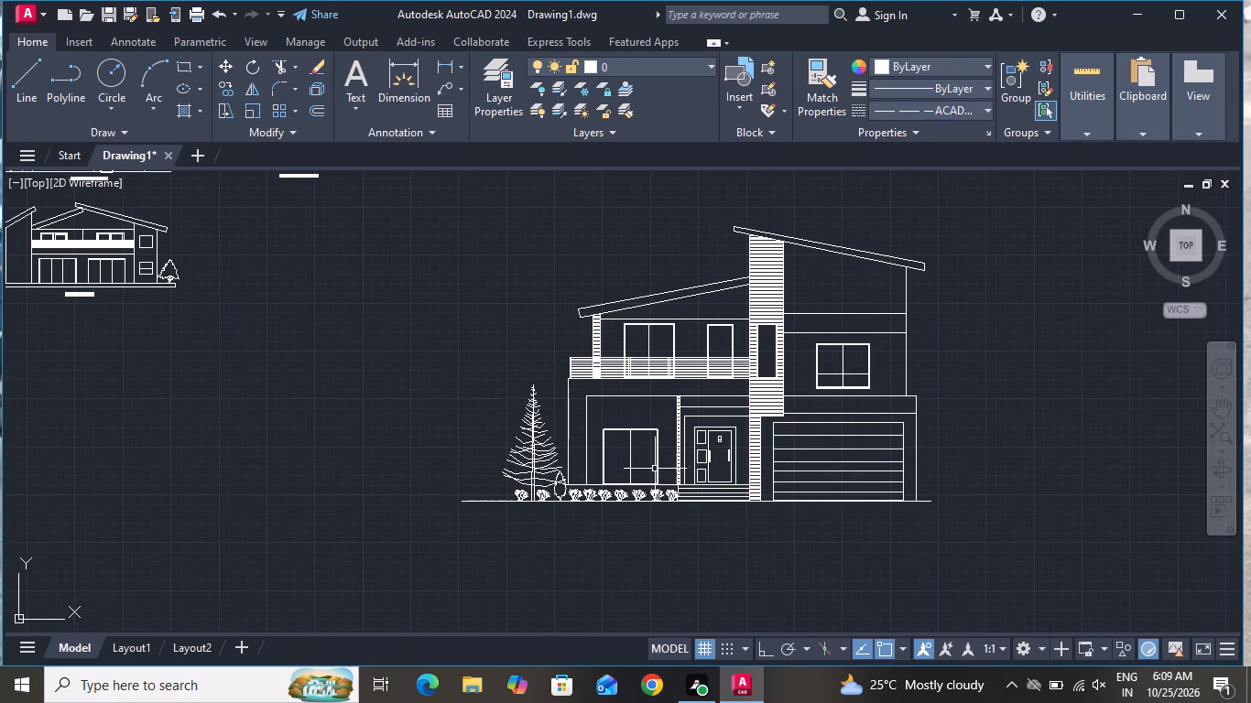
scroll(430, 135, "down", 2)
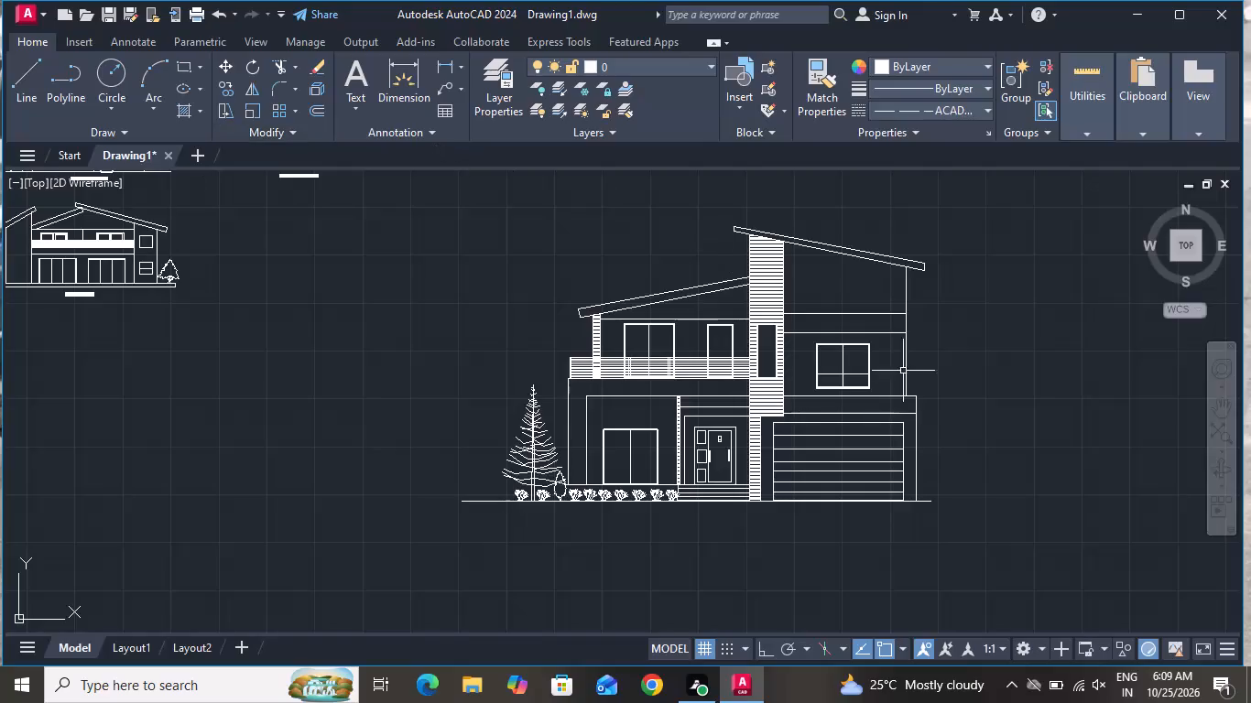
scroll(778, 537, "down", 1)
scroll(427, 222, "up", 3)
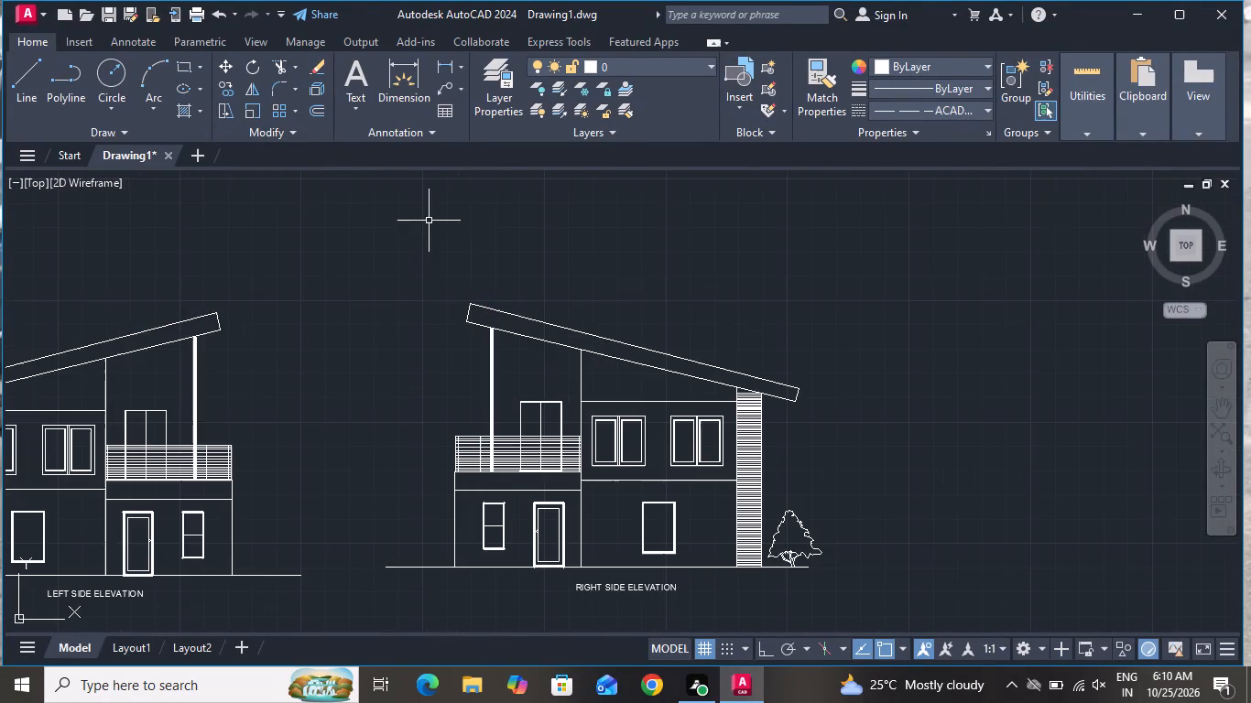
scroll(474, 224, "down", 2)
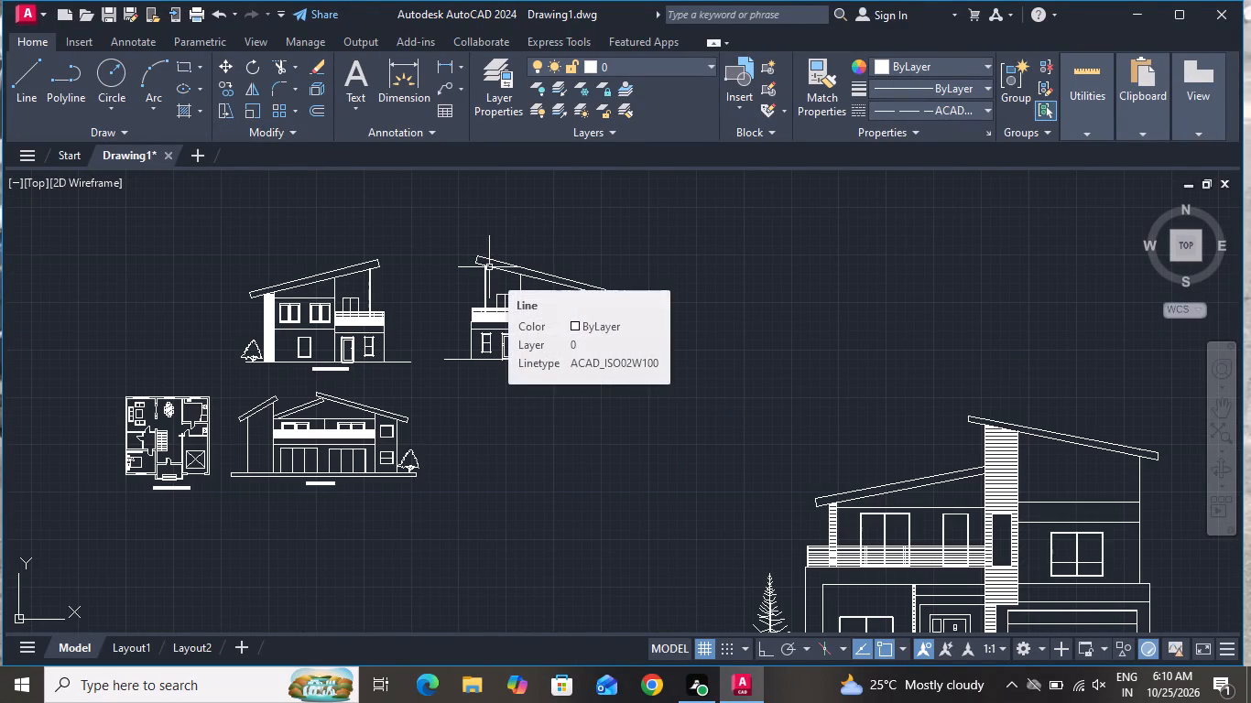
scroll(234, 123, "down", 3)
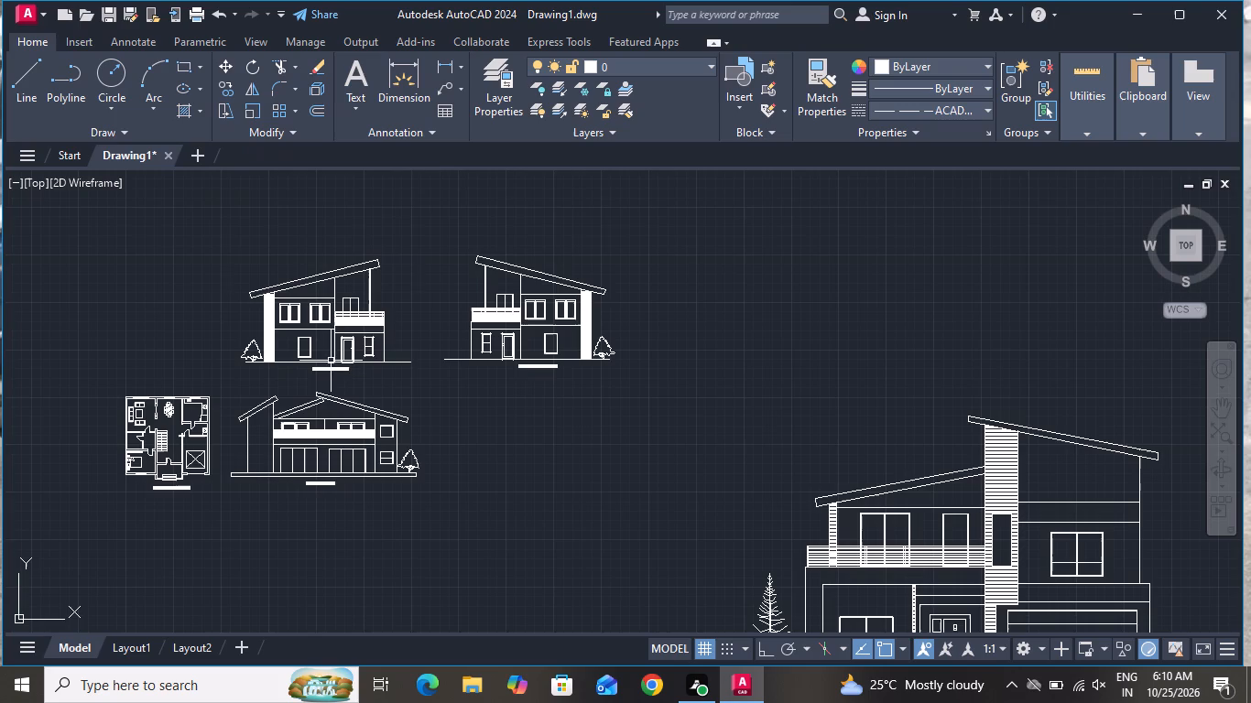
scroll(172, 453, "up", 2)
scroll(67, 477, "up", 1)
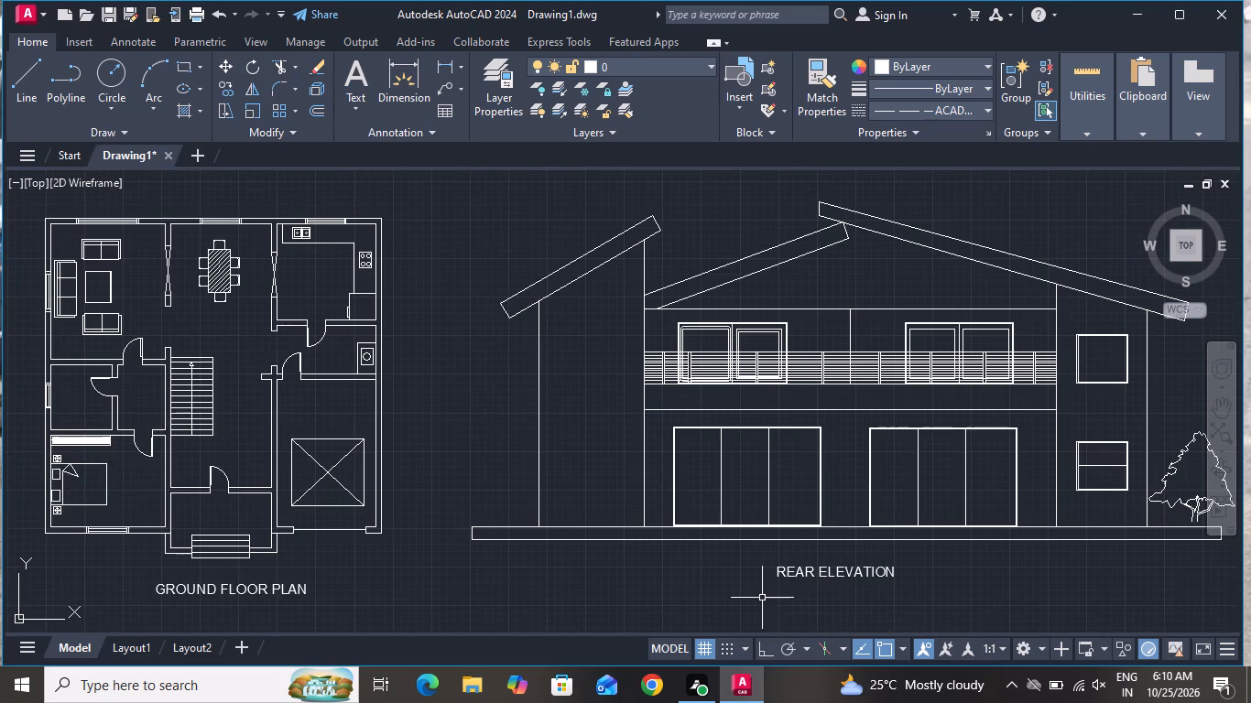
Move the left side elevation, with its tree and title, to just above the ground floor plan.
scroll(752, 585, "down", 1)
scroll(673, 510, "down", 2)
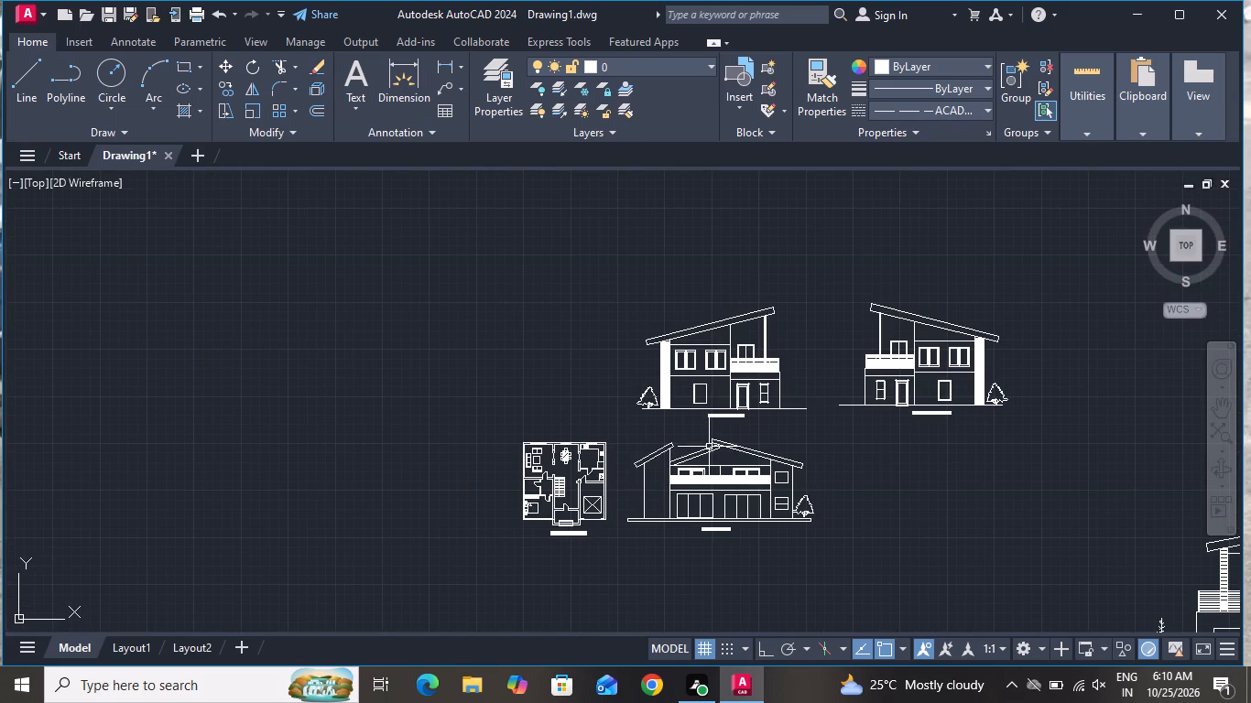
scroll(715, 440, "down", 1)
scroll(759, 368, "up", 2)
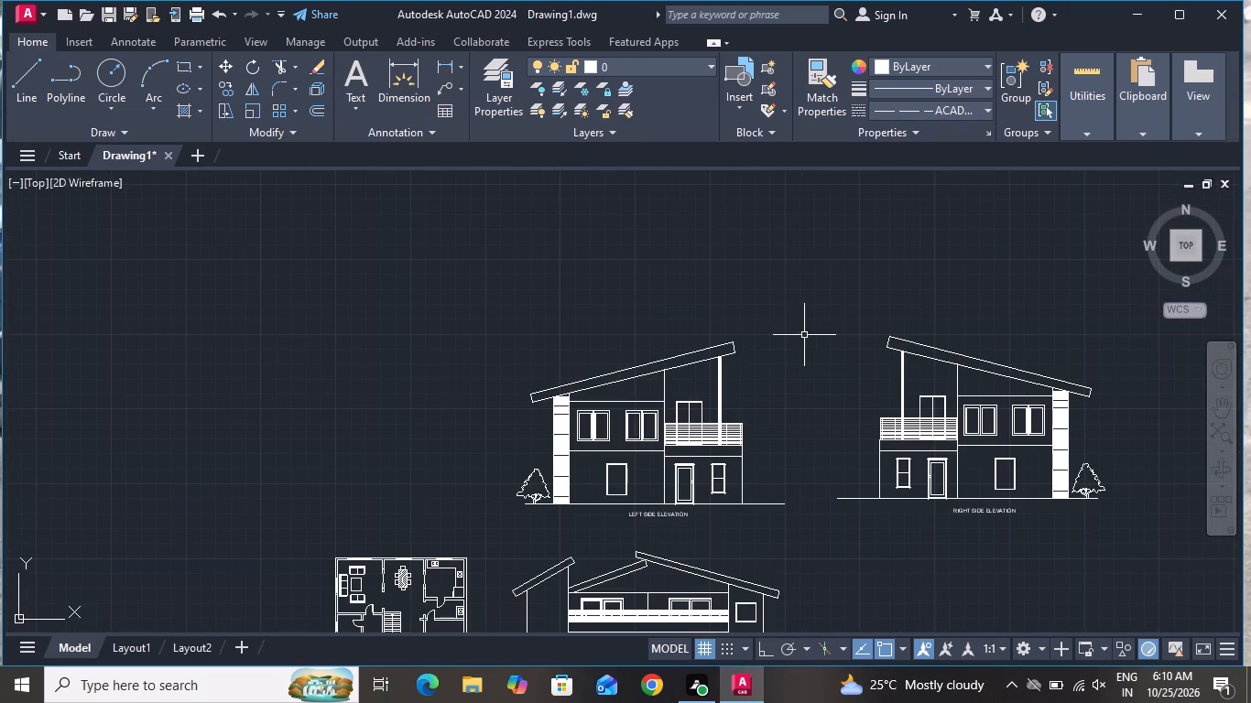
left_click(804, 331)
left_click(490, 529)
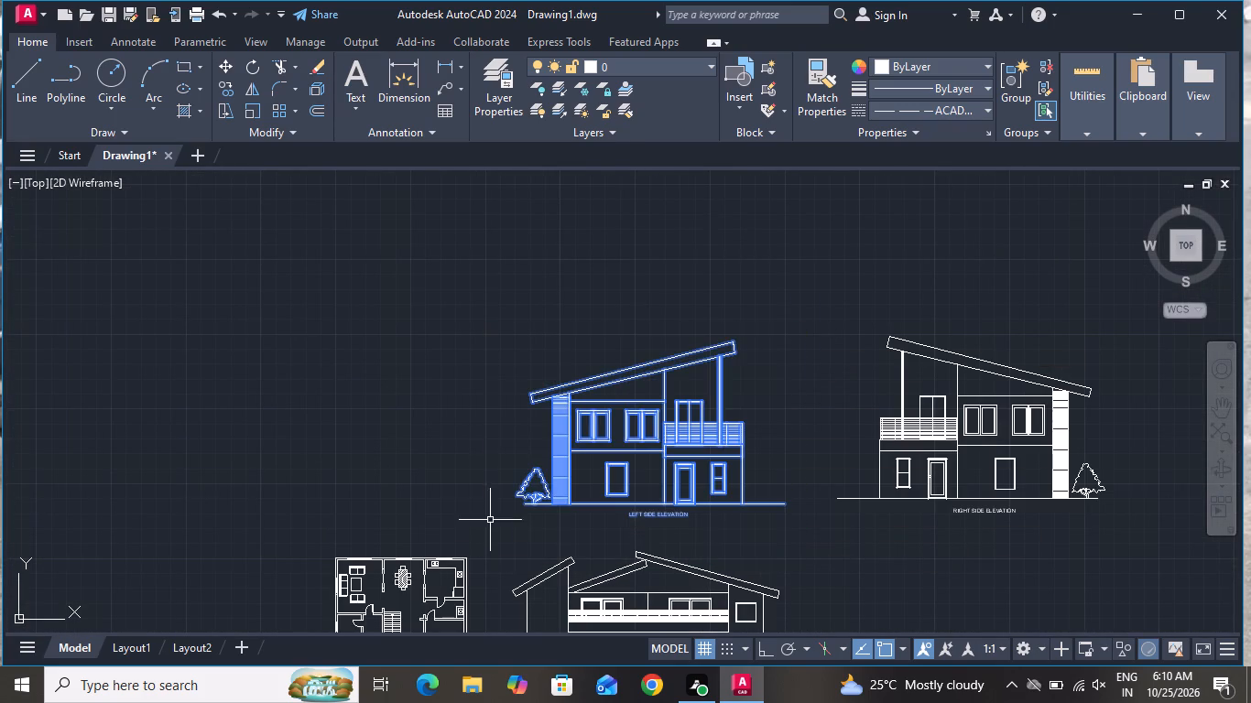
left_click(228, 65)
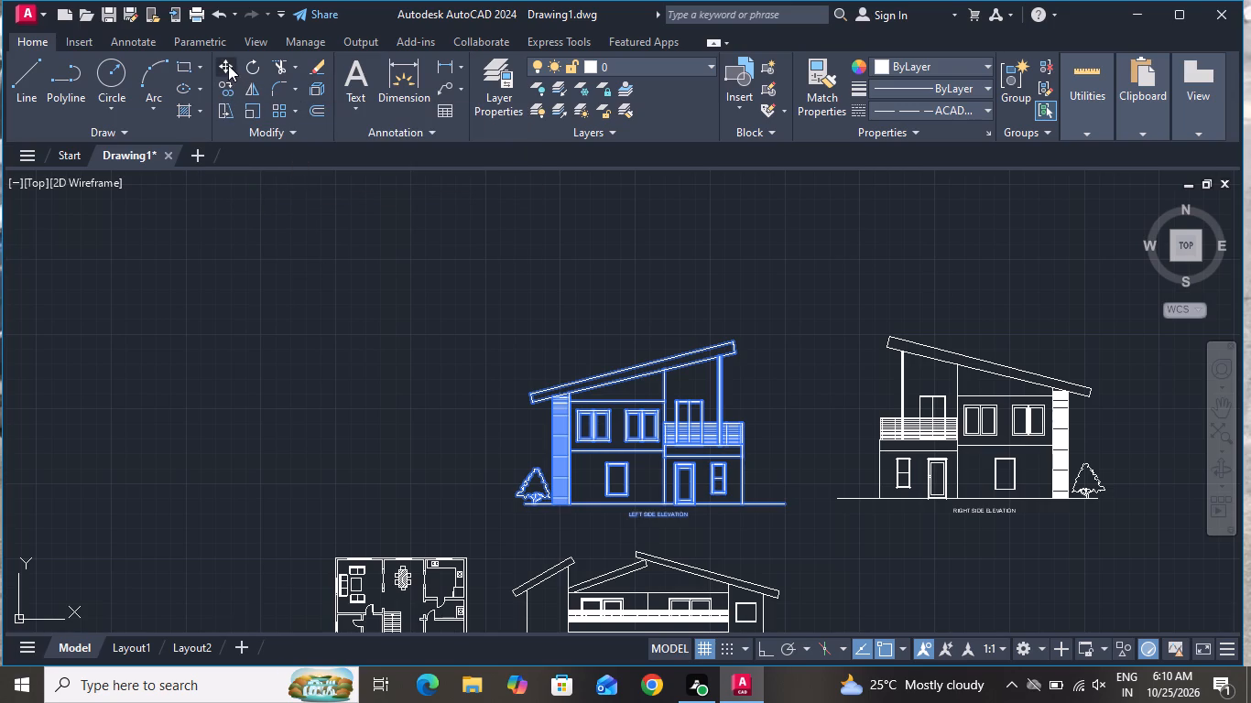
left_click(645, 508)
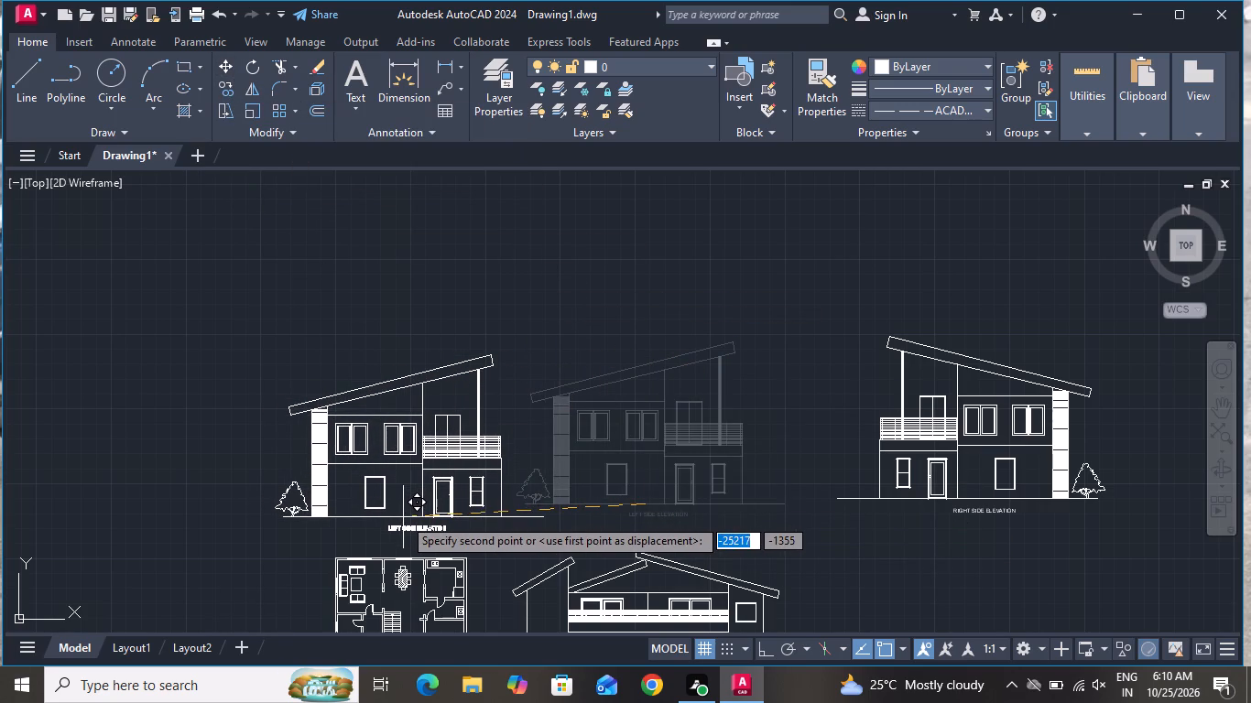
left_click(402, 523)
Move the right side elevation, with its tree and title, beside the left side elevation and just above the rear elevation.
scroll(409, 414, "down", 2)
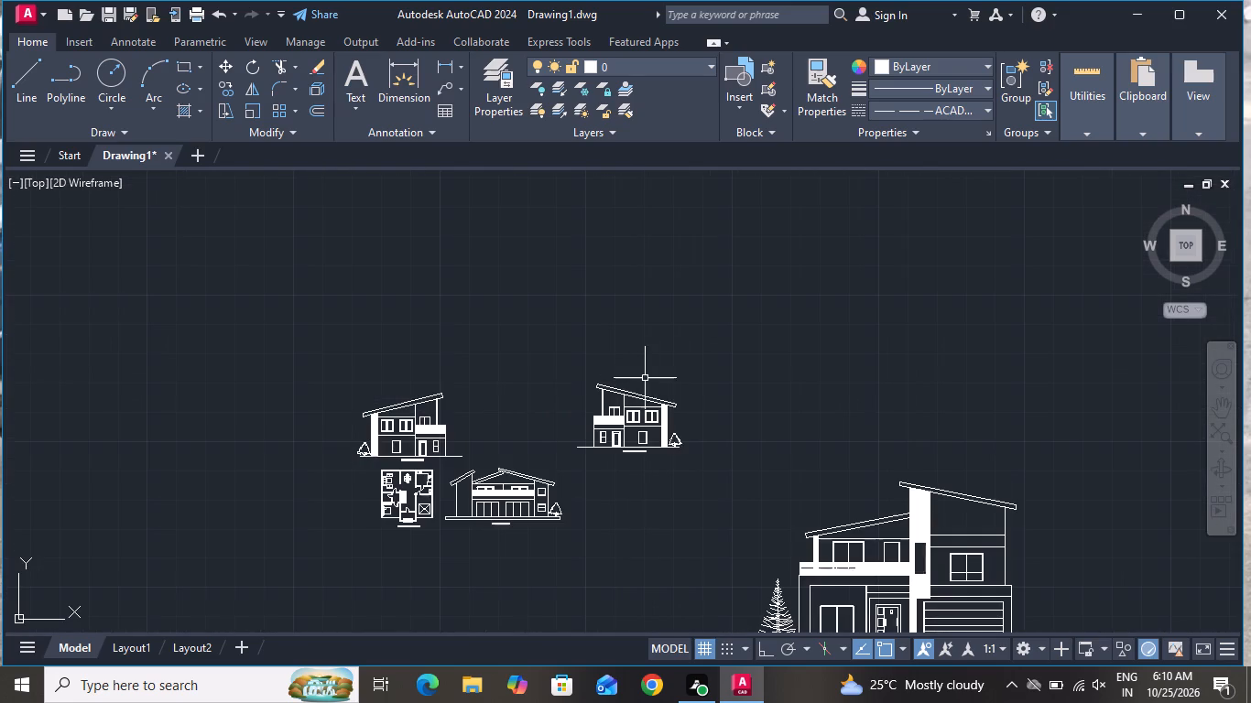
left_click_drag(718, 374, 718, 396)
left_click(552, 467)
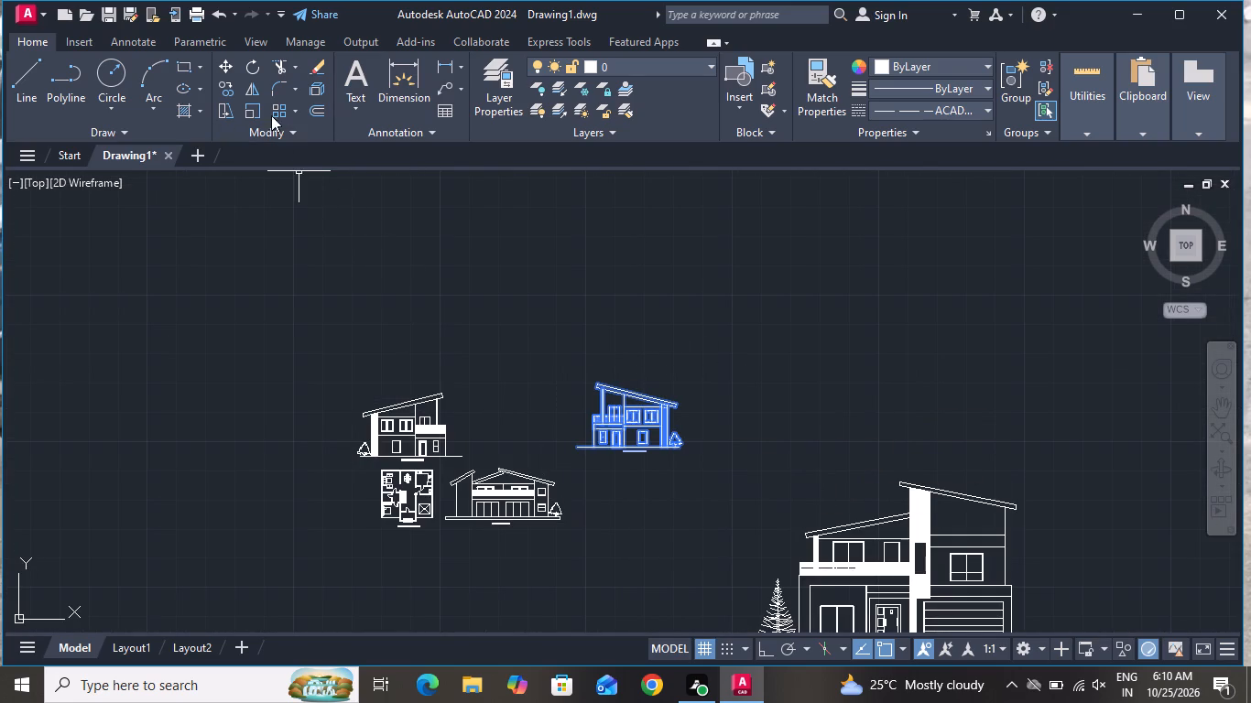
left_click(229, 60)
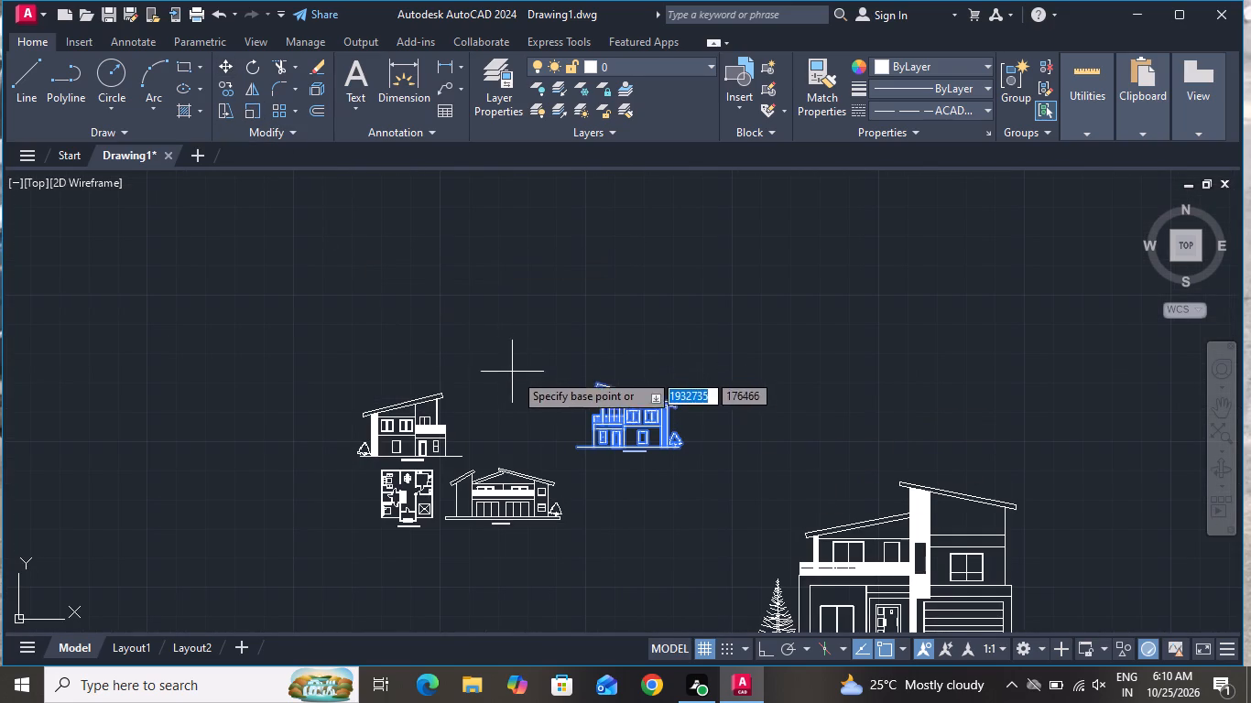
left_click(631, 460)
left_click(508, 464)
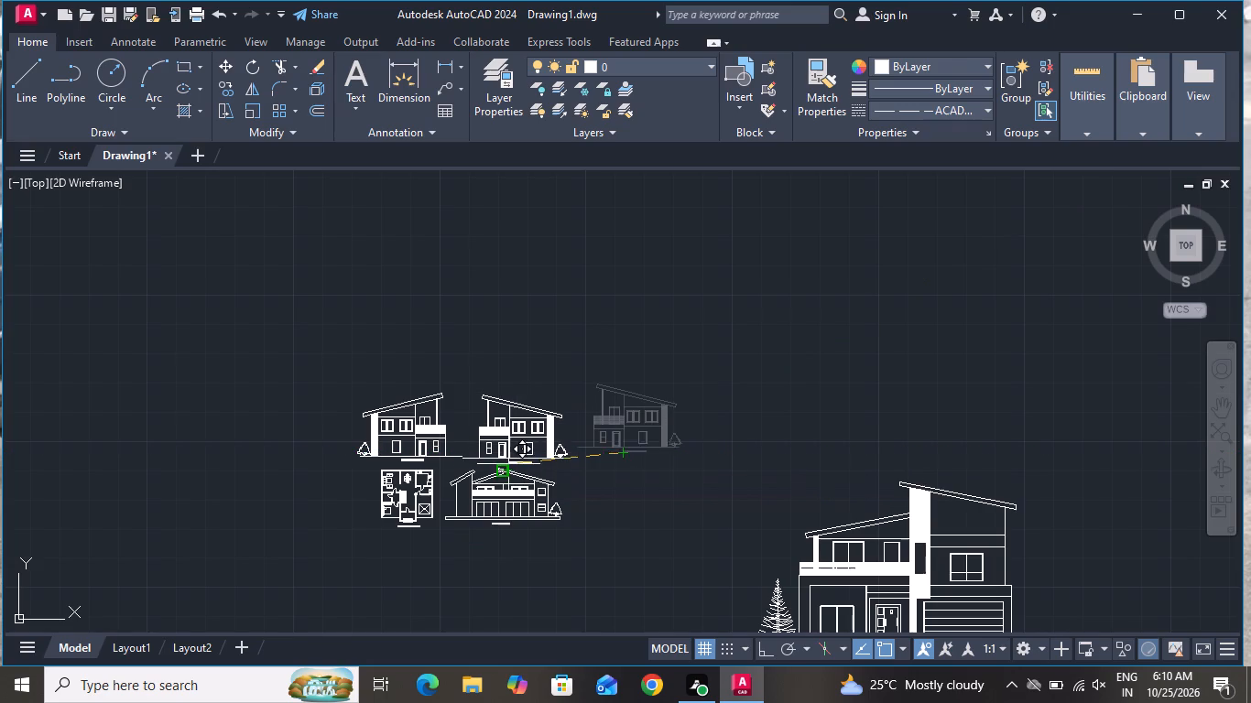
Copy the REAR ELEVATION title to just below the front elevation's ground line, under the entrance steps.
scroll(539, 427, "down", 1)
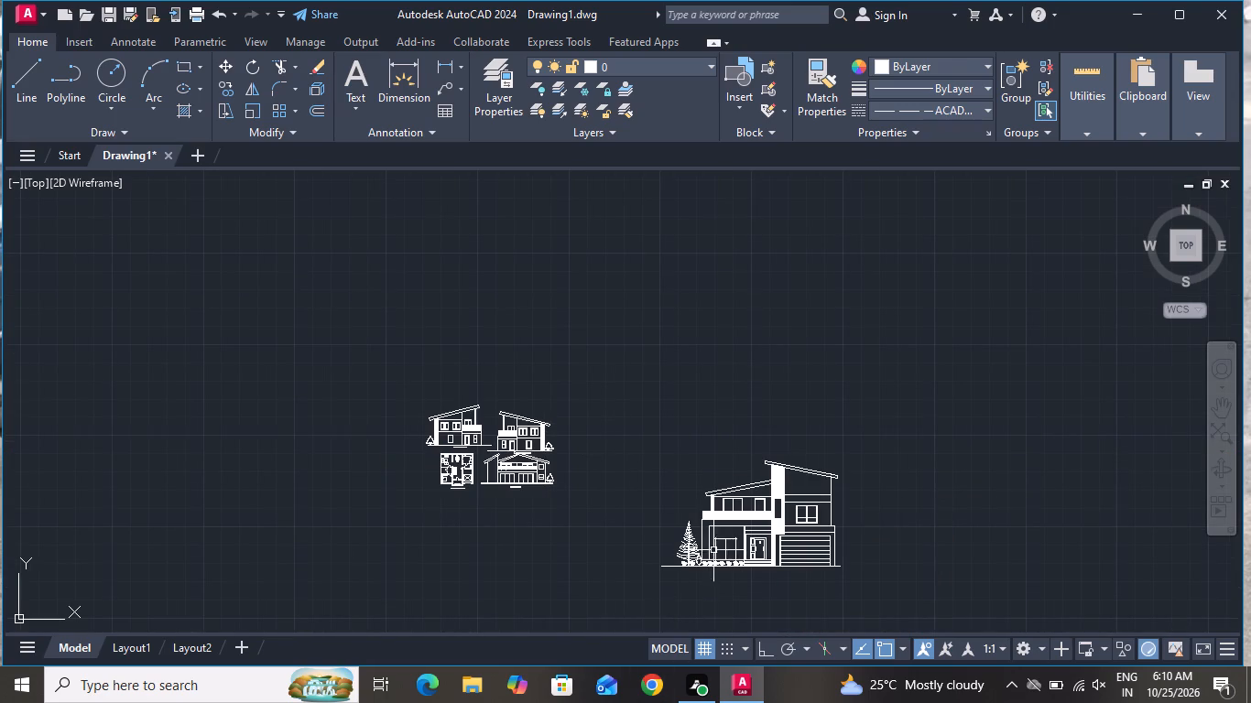
scroll(592, 458, "down", 2)
scroll(649, 497, "up", 3)
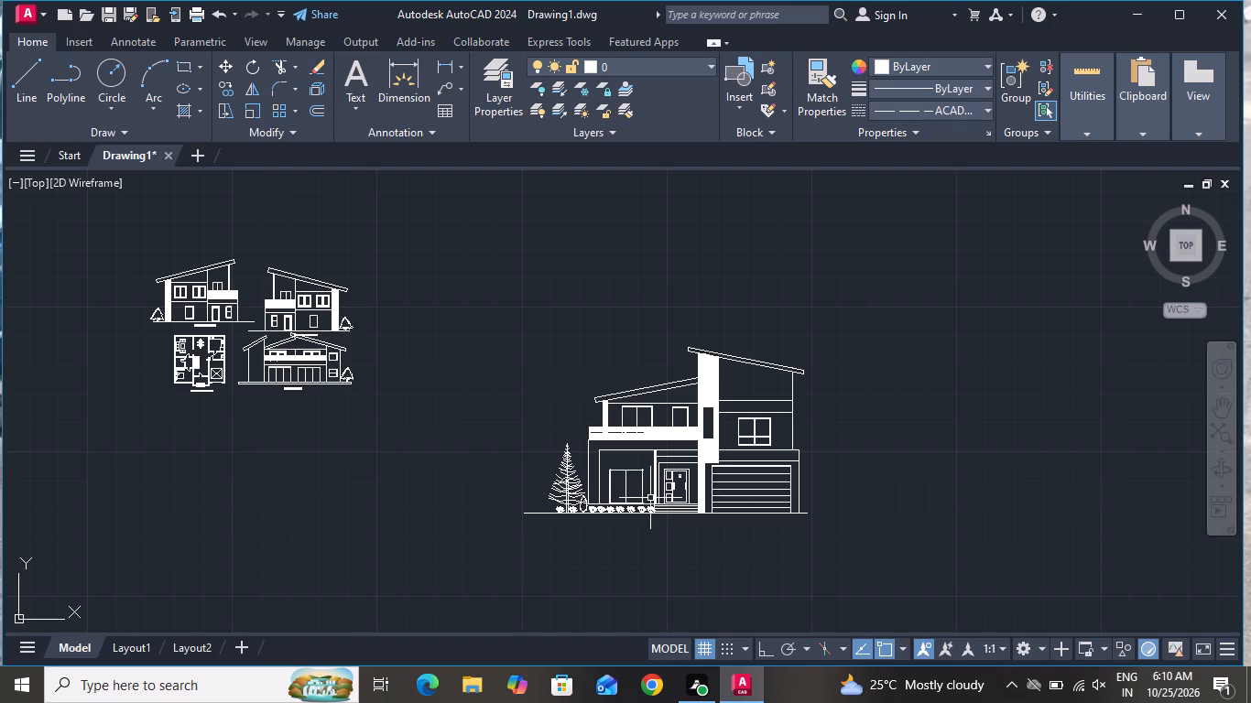
scroll(294, 308, "up", 1)
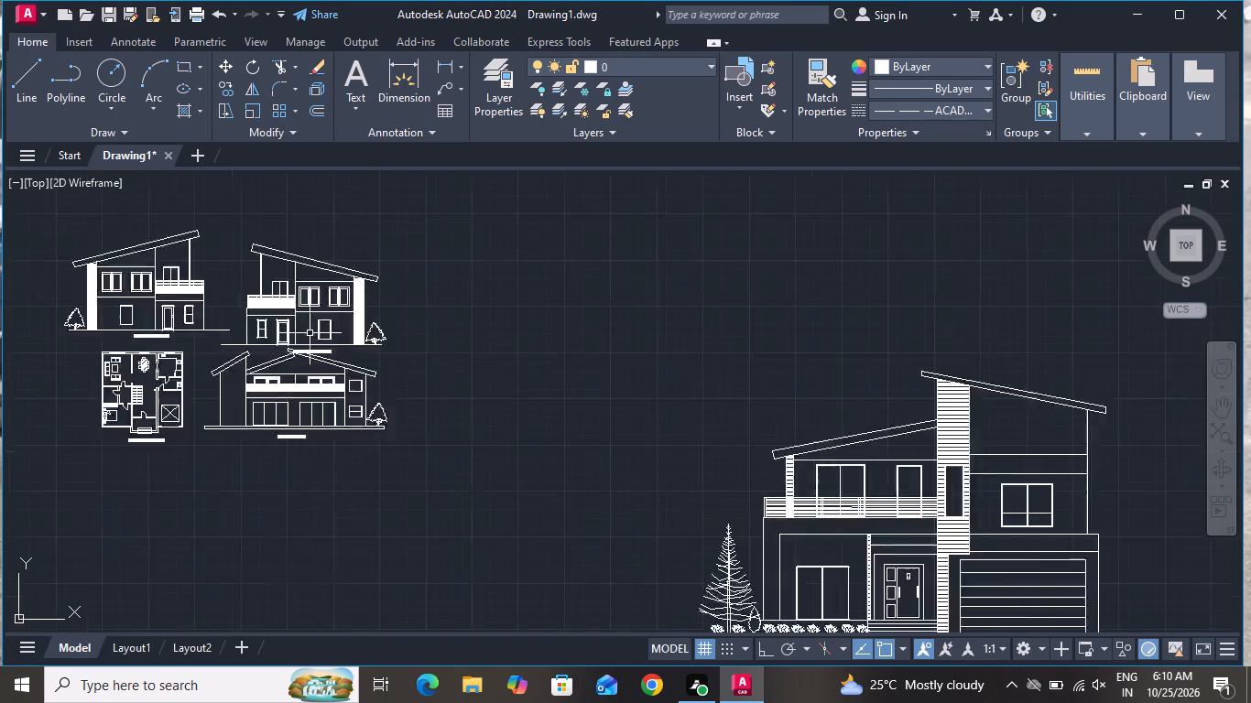
scroll(310, 335, "up", 2)
left_click(270, 497)
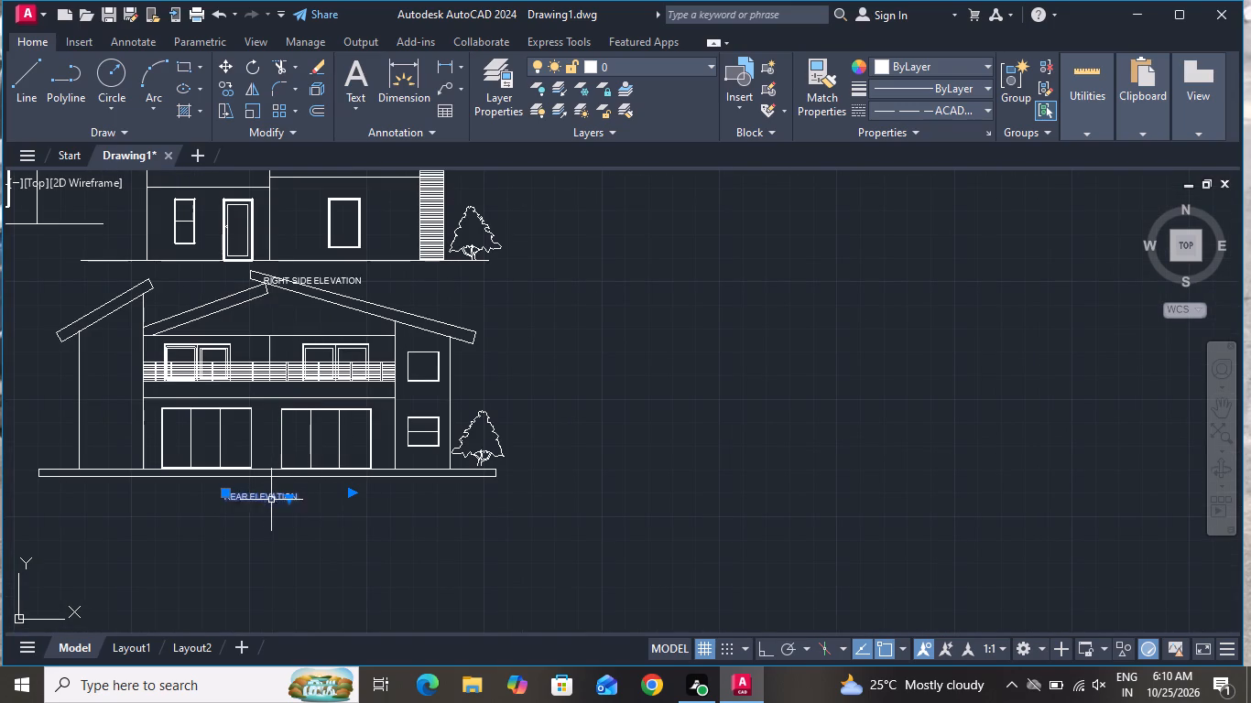
left_click(229, 85)
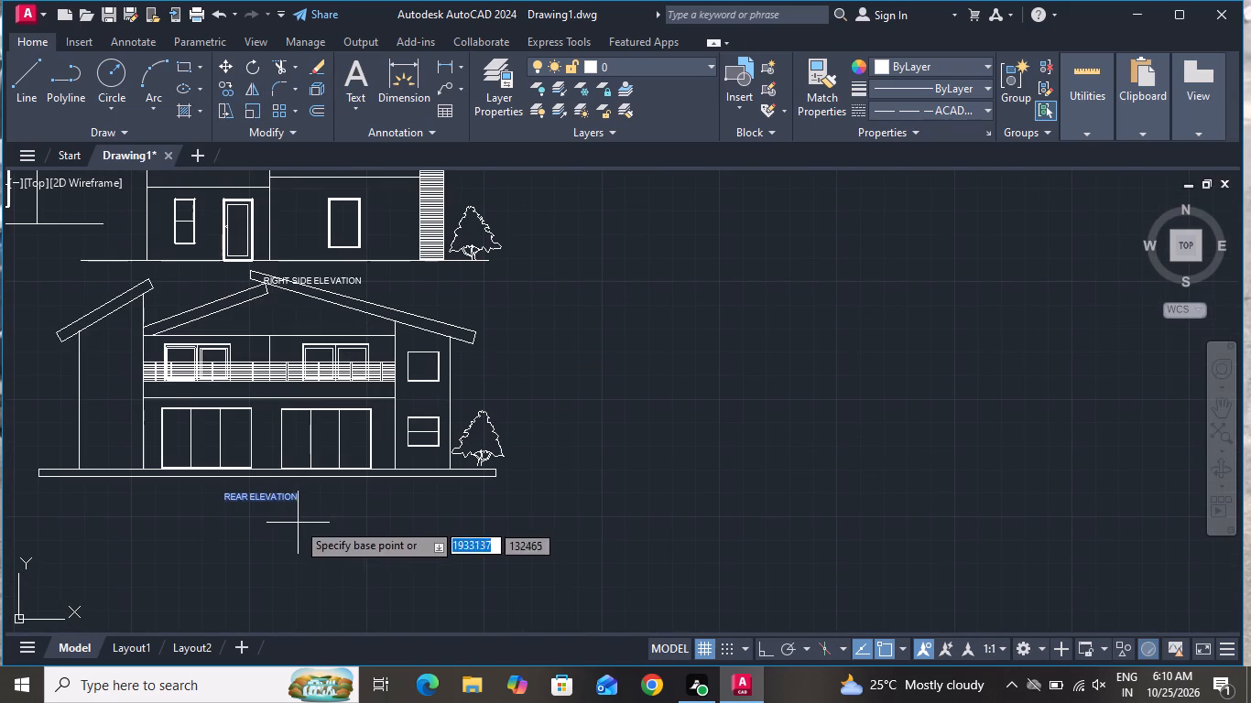
left_click(262, 494)
scroll(310, 465, "down", 3)
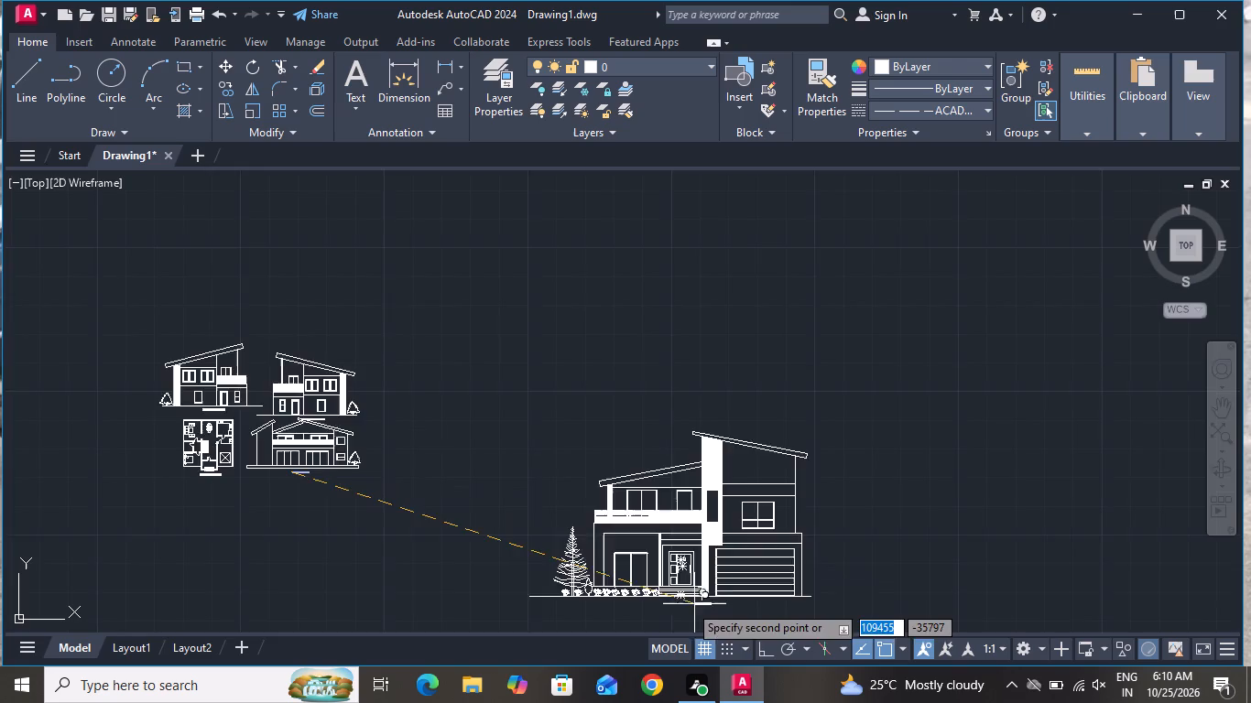
scroll(682, 604, "up", 2)
scroll(610, 501, "down", 2)
scroll(658, 545, "up", 4)
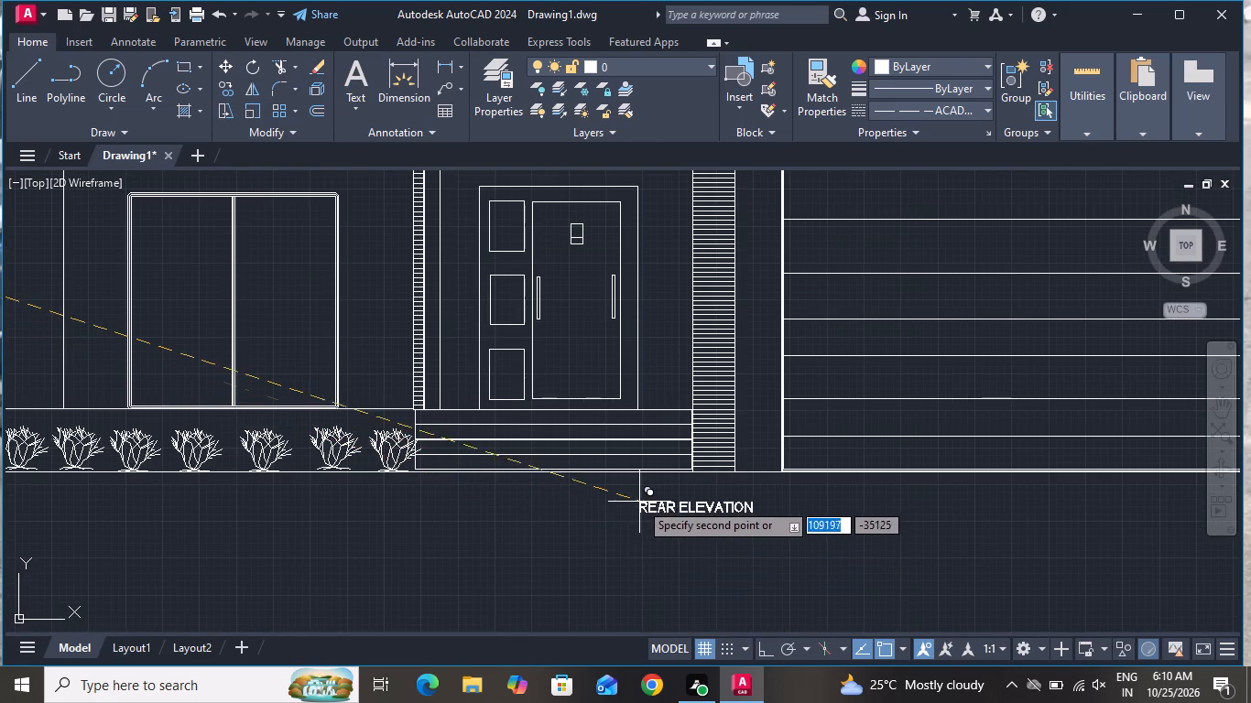
left_click(640, 502)
right_click(647, 502)
left_click(672, 265)
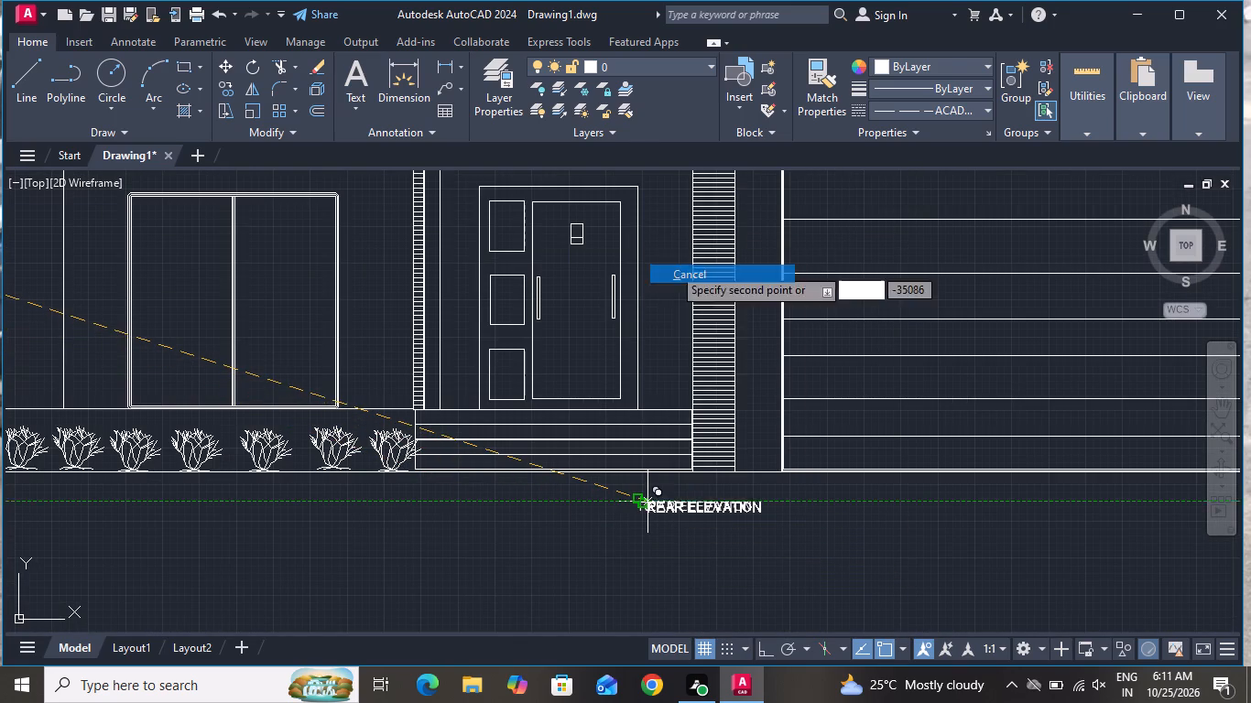
Change the copied title below the front elevation to read FRONT ELEVATION.
scroll(720, 575, "up", 1)
scroll(606, 481, "up", 3)
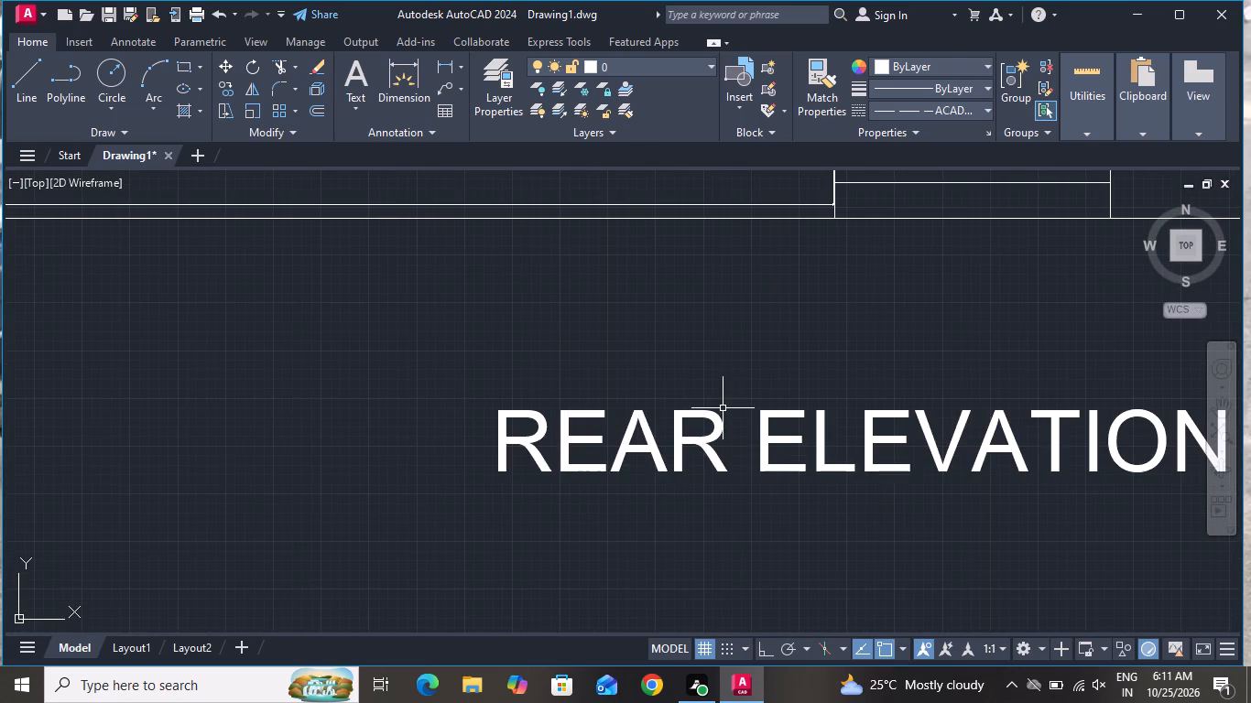
triple_click(714, 416)
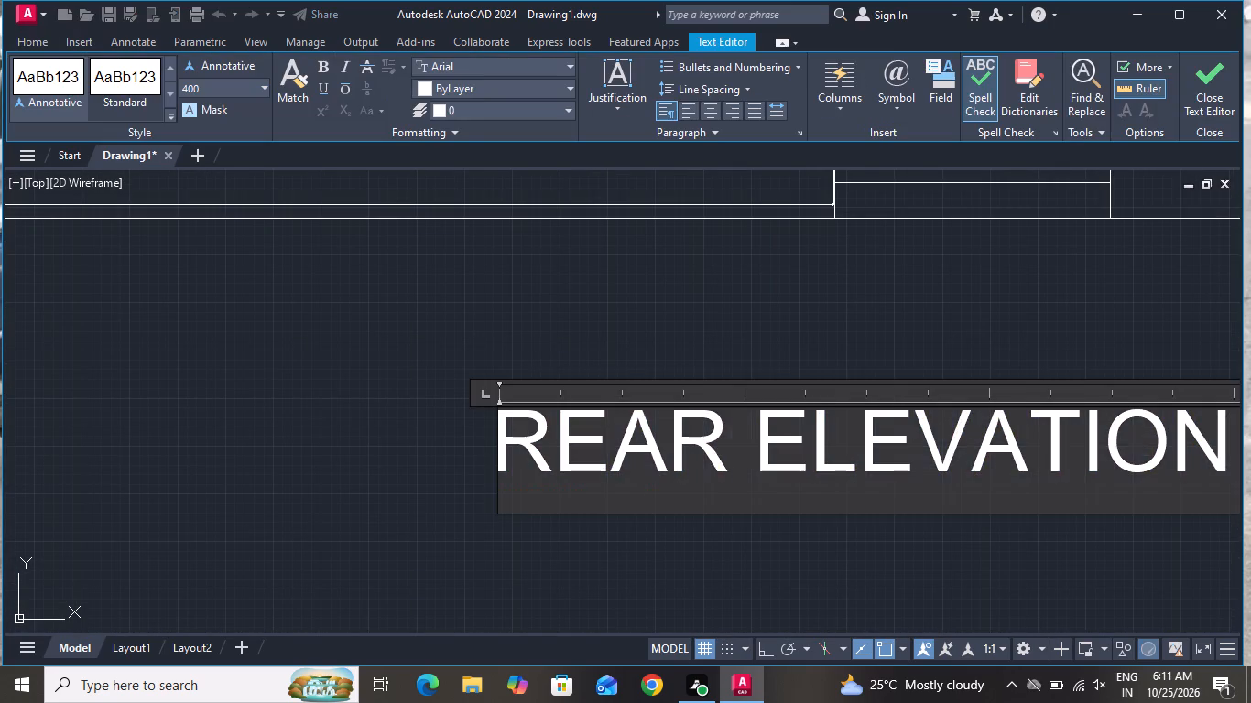
key("BackSpace")
key("BackSpace")
key("BackSpace")
key("BackSpace")
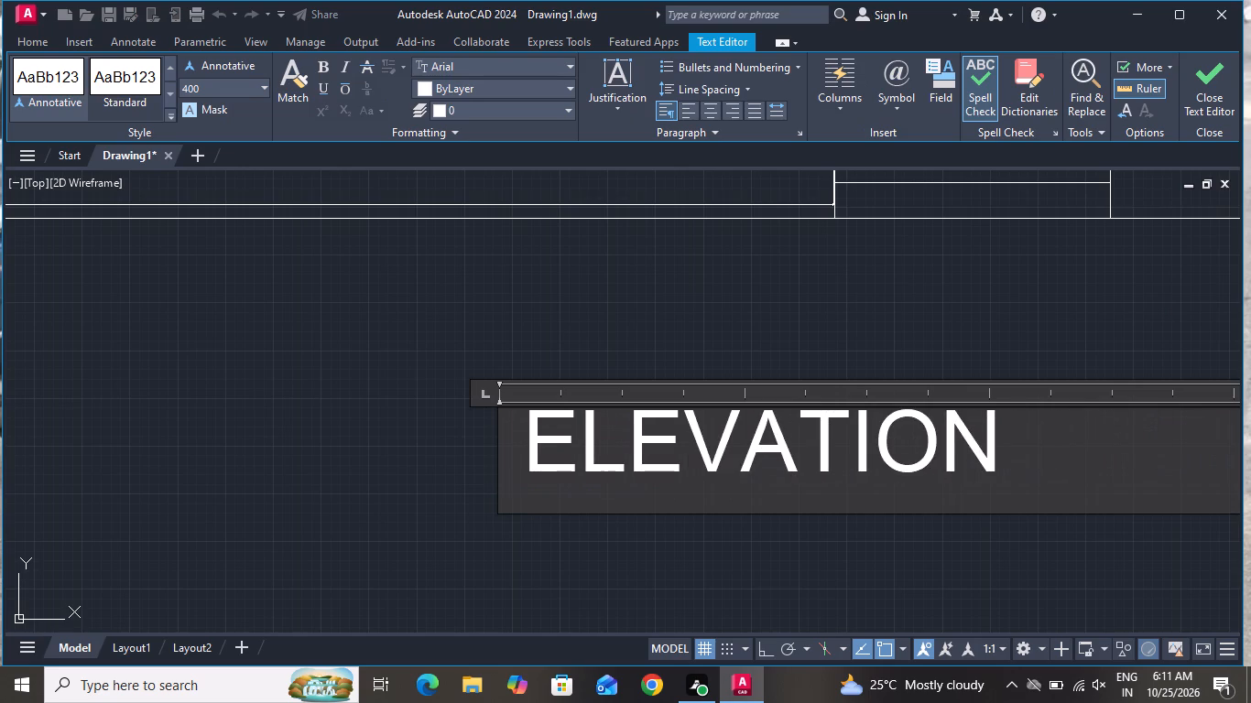
type("front")
key("BackSpace")
key("BackSpace")
key("BackSpace")
key("BackSpace")
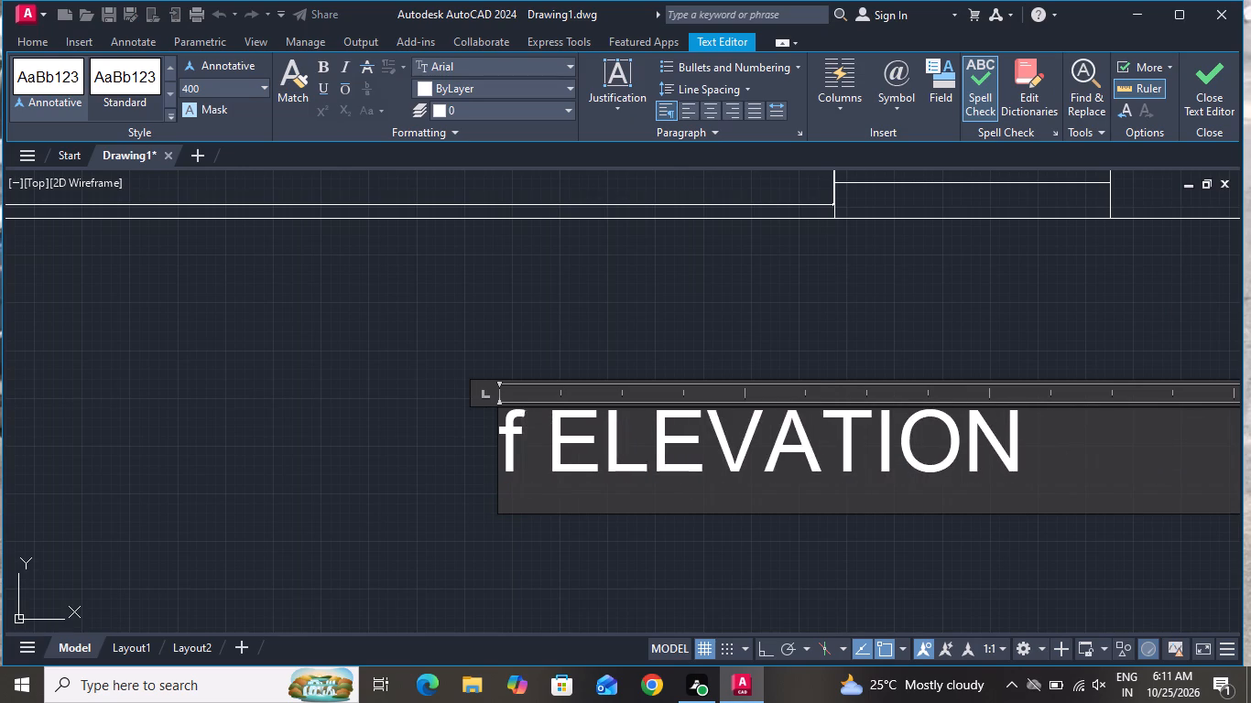
key("BackSpace")
type("FRONT")
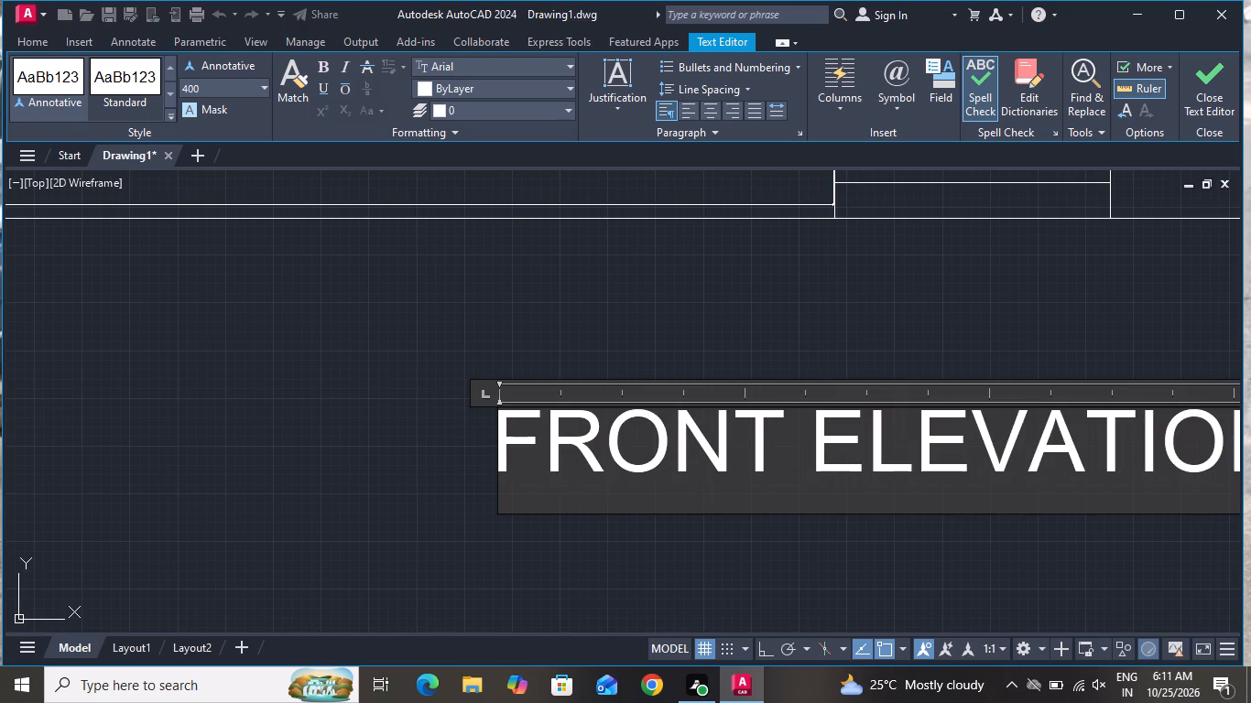
left_click(225, 341)
Scale the whole front elevation, including its landscaping and title, down to about two-thirds of its size.
scroll(405, 474, "down", 3)
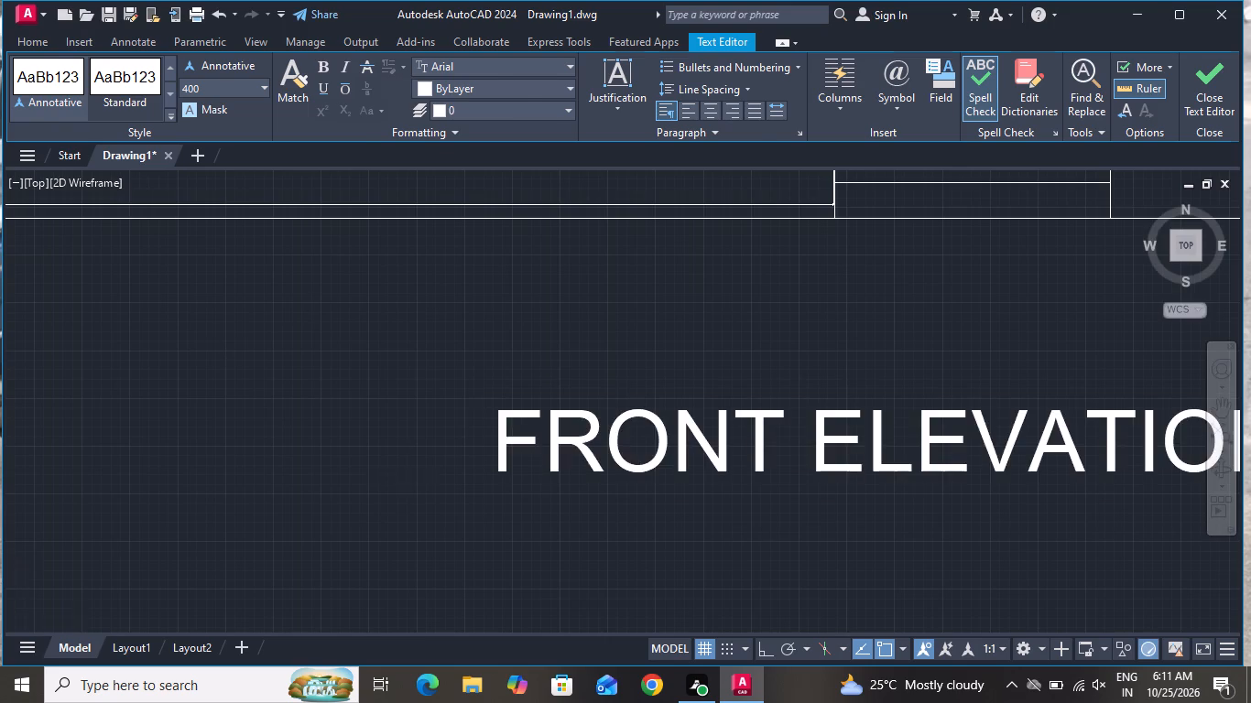
scroll(411, 481, "down", 3)
scroll(502, 538, "down", 2)
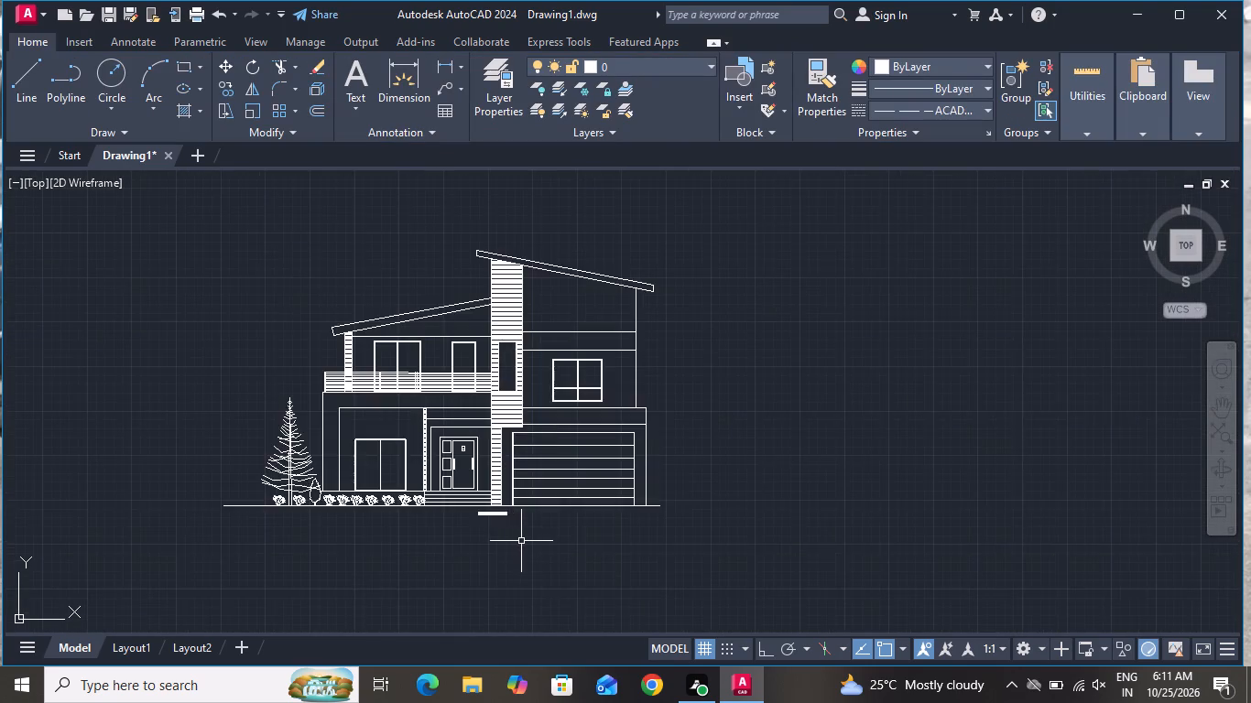
scroll(523, 541, "down", 3)
scroll(231, 487, "up", 2)
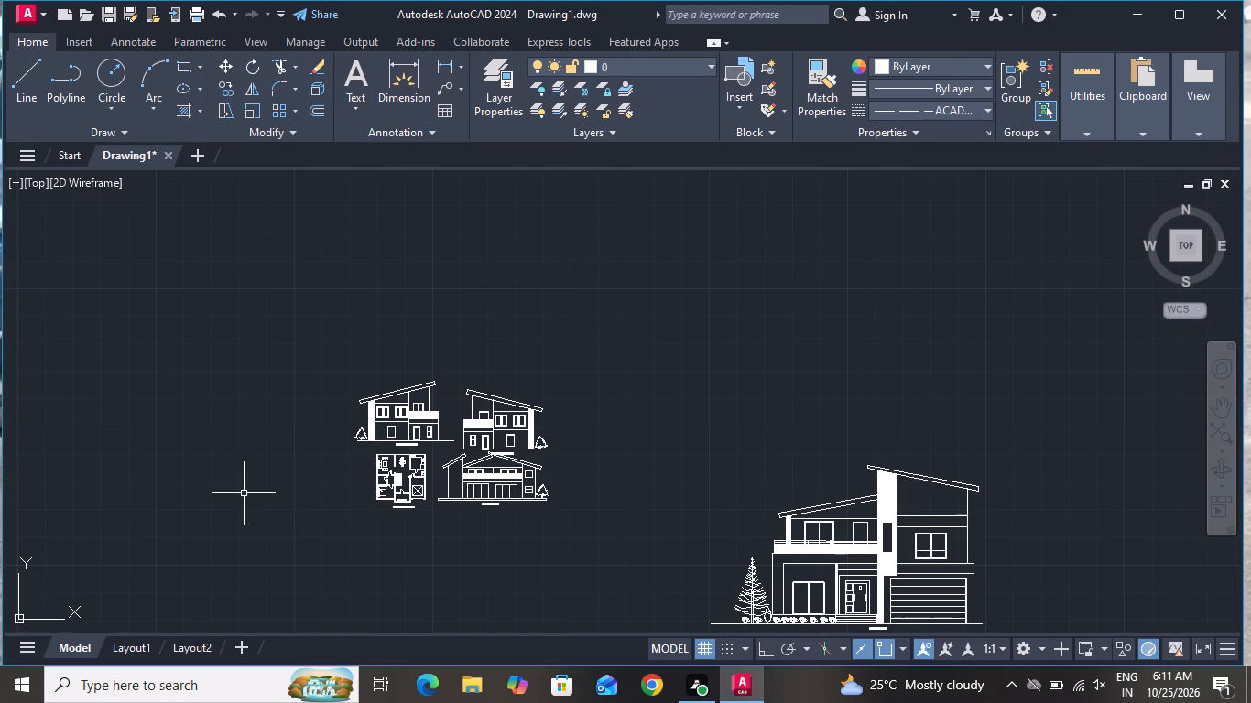
scroll(254, 489, "down", 1)
scroll(662, 617, "up", 2)
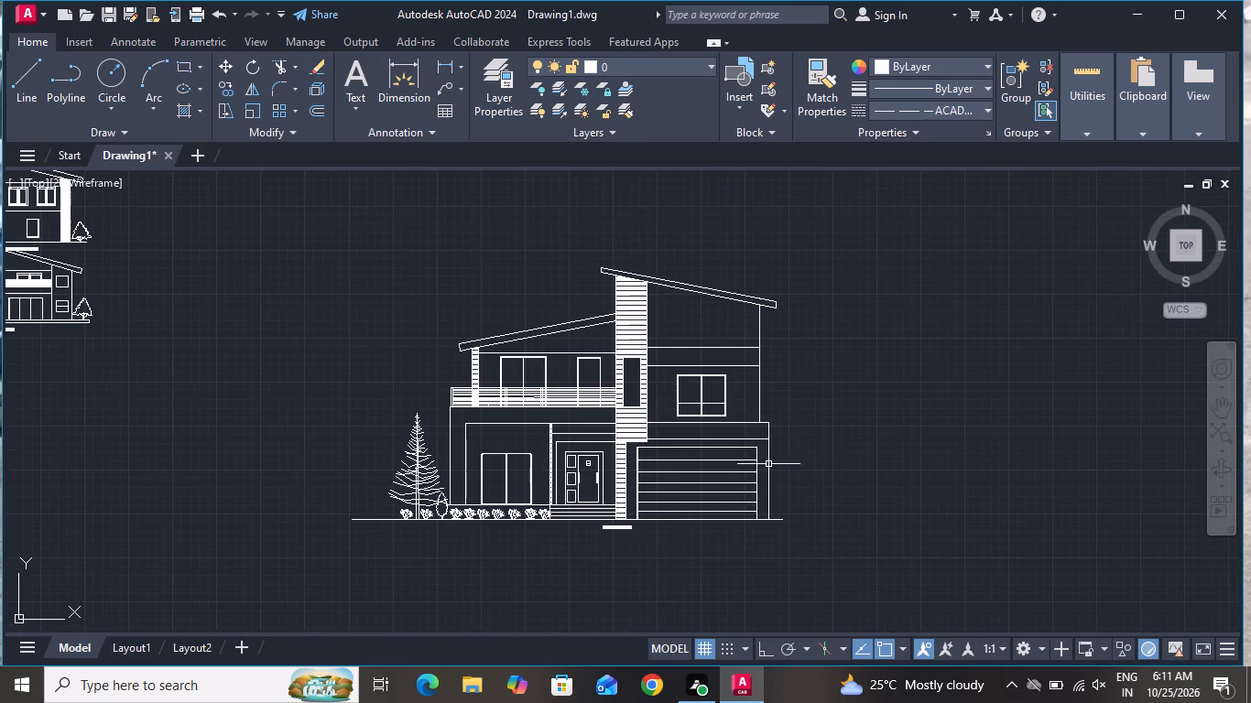
left_click(870, 242)
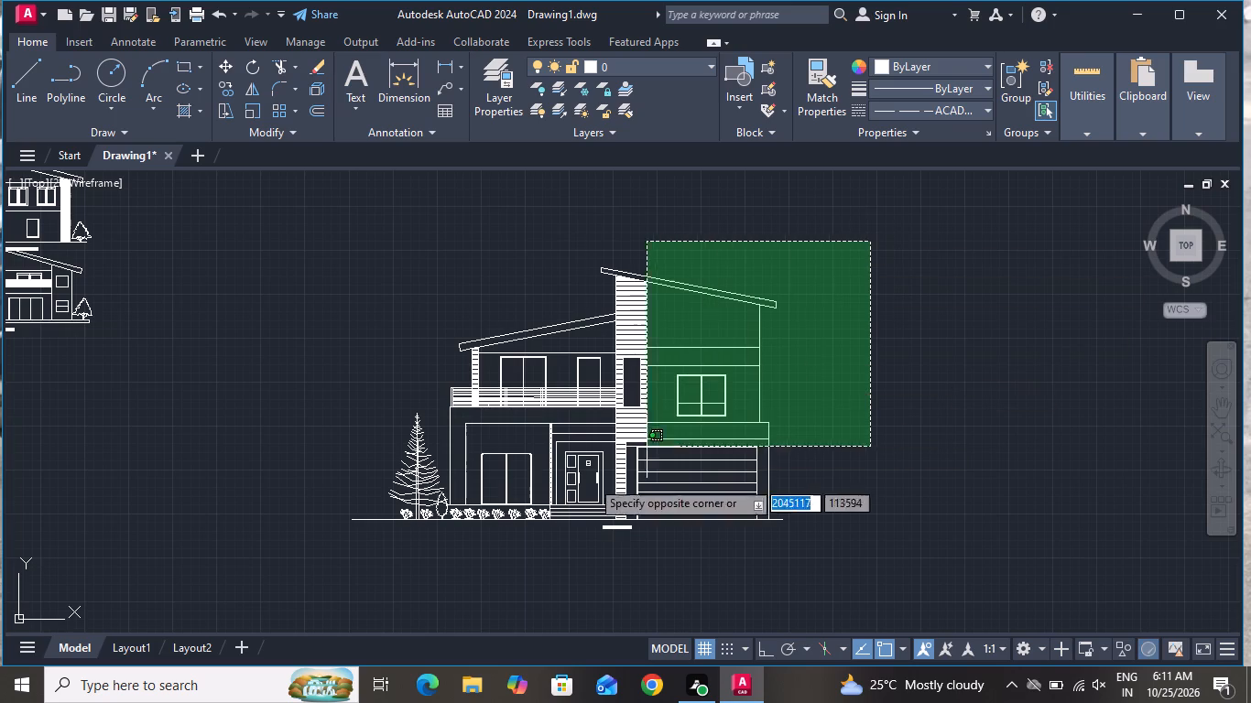
left_click(332, 554)
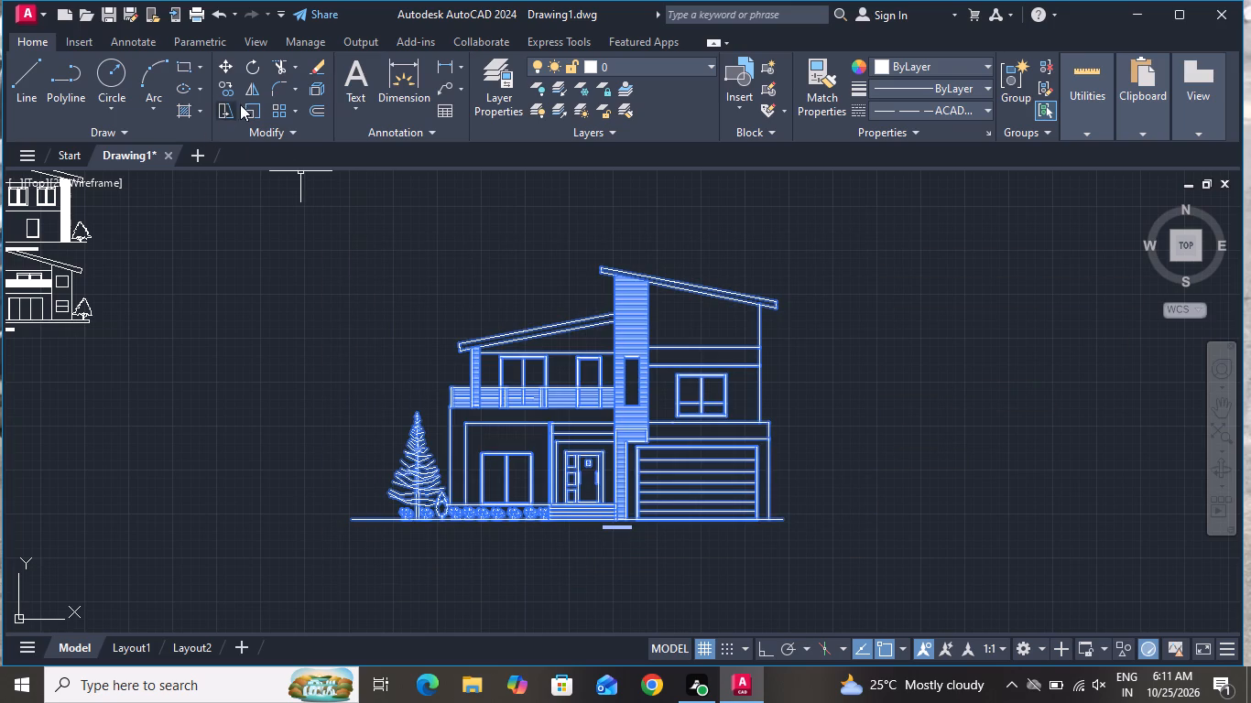
left_click(248, 105)
left_click(595, 407)
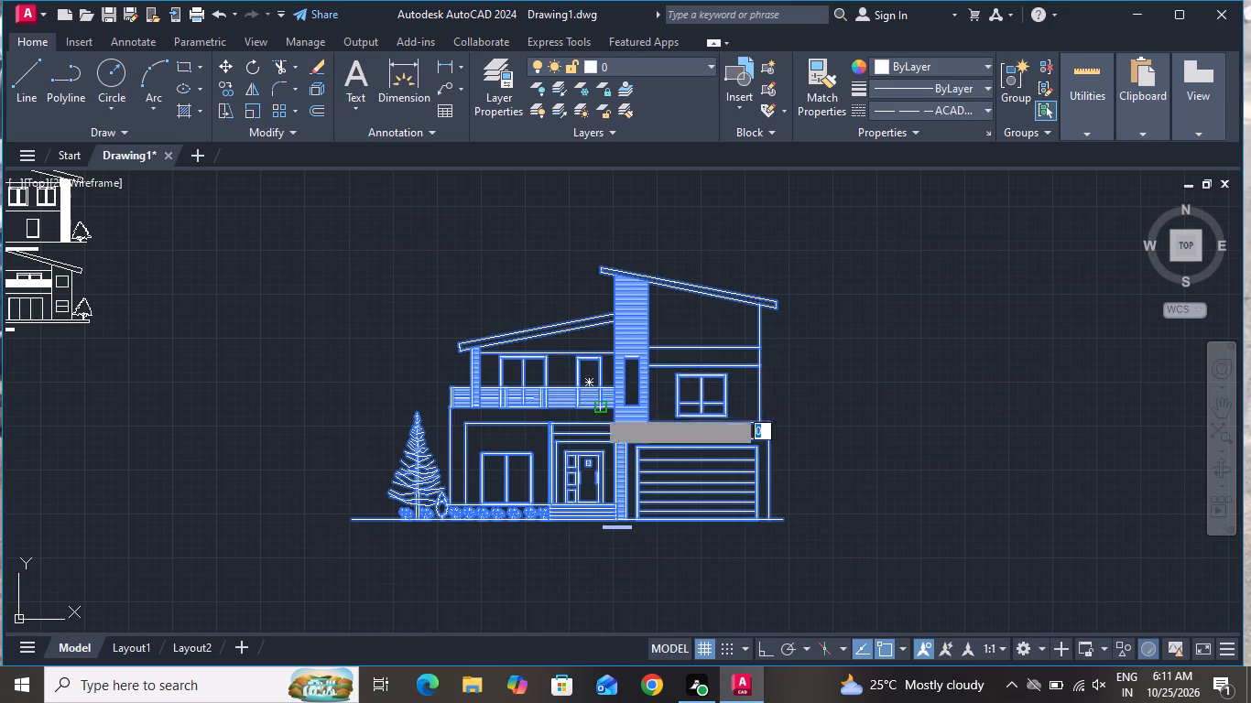
left_click(530, 532)
Move the scaled front elevation, with its landscaping and title, to just above the two side elevations.
scroll(605, 505, "down", 2)
left_click(695, 409)
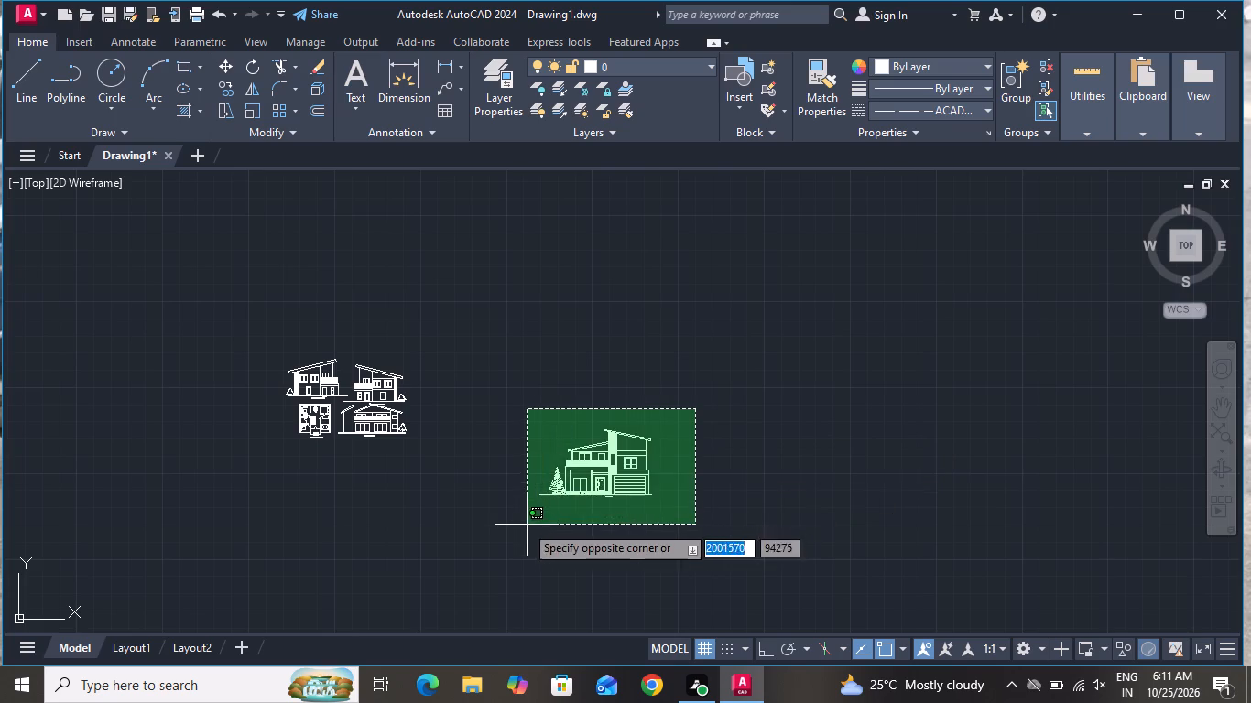
left_click(517, 524)
left_click(227, 60)
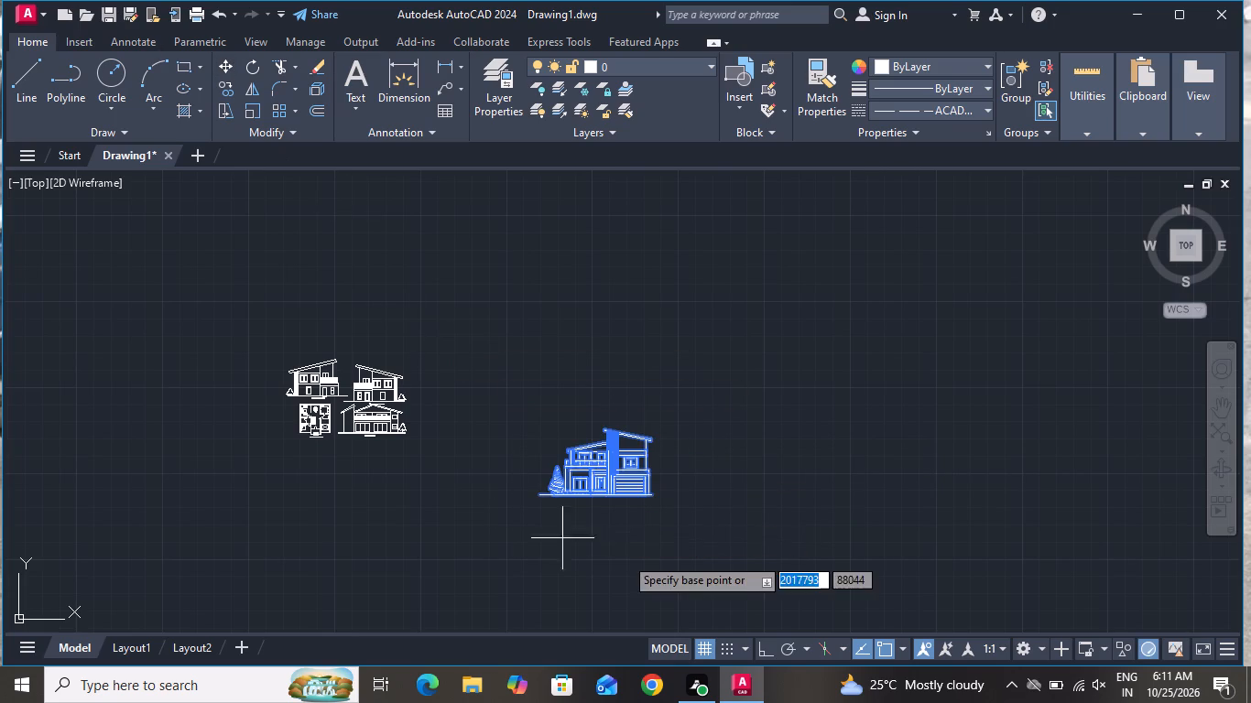
left_click(611, 500)
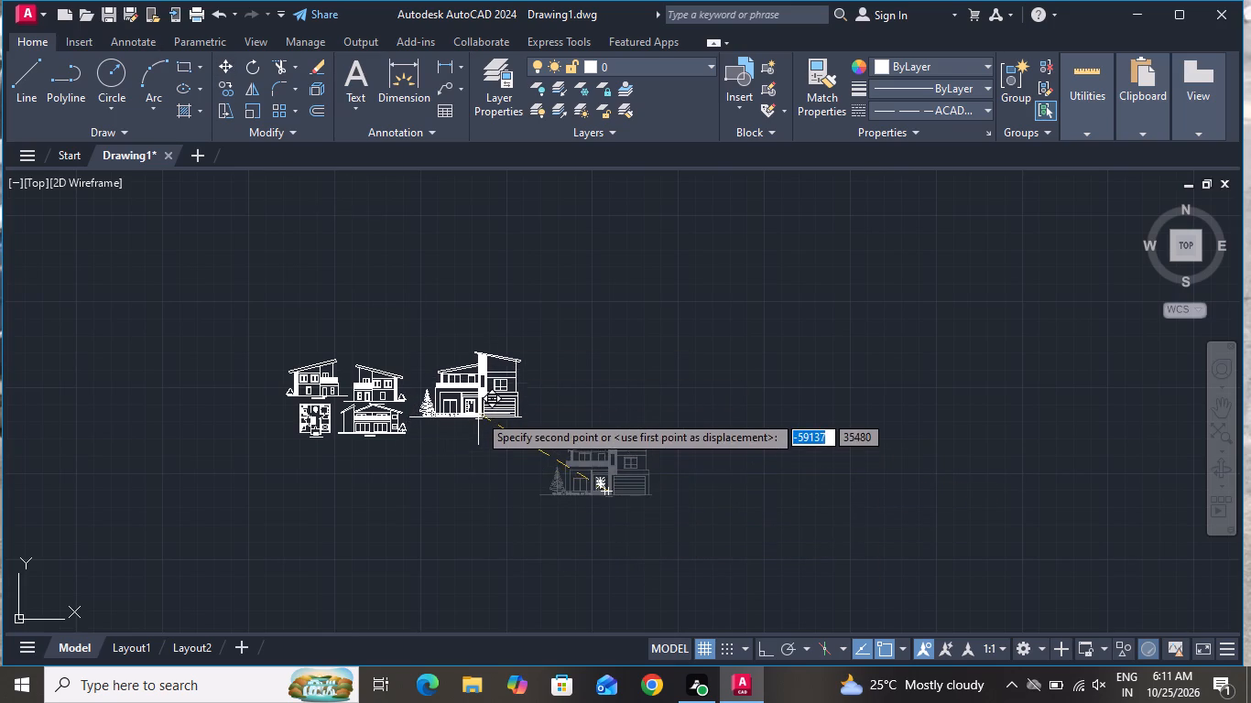
scroll(478, 413, "up", 2)
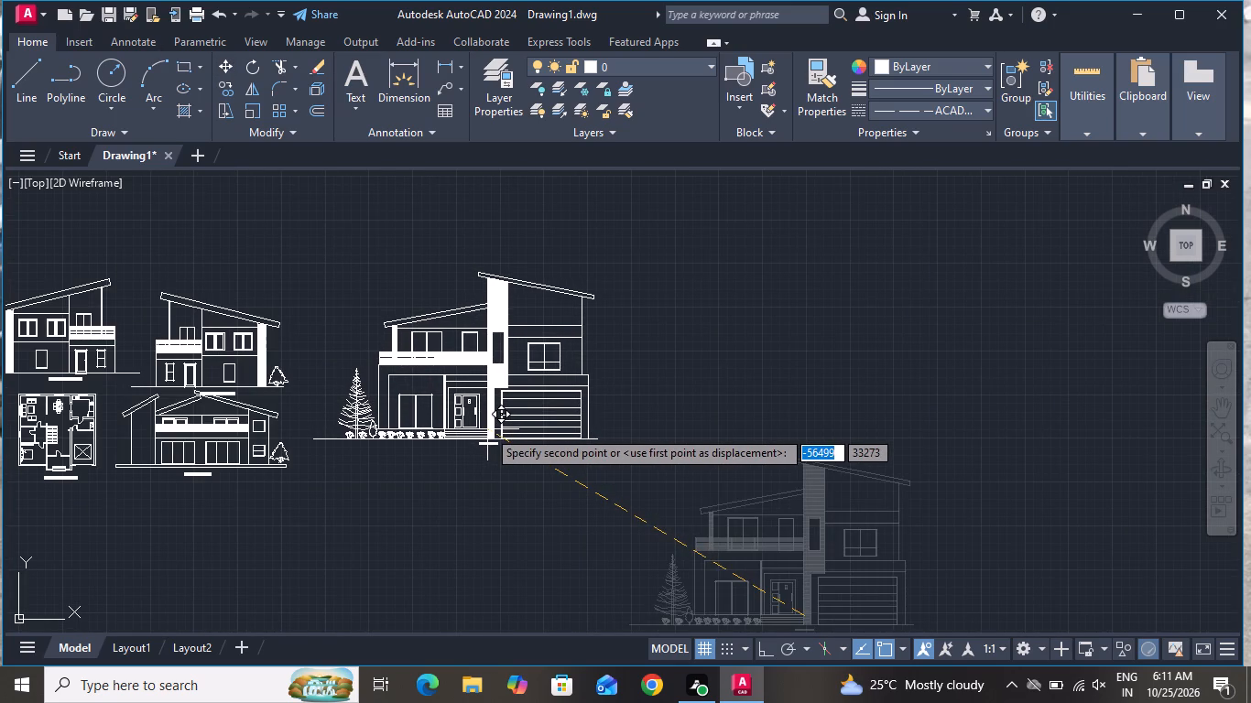
scroll(502, 429, "down", 1)
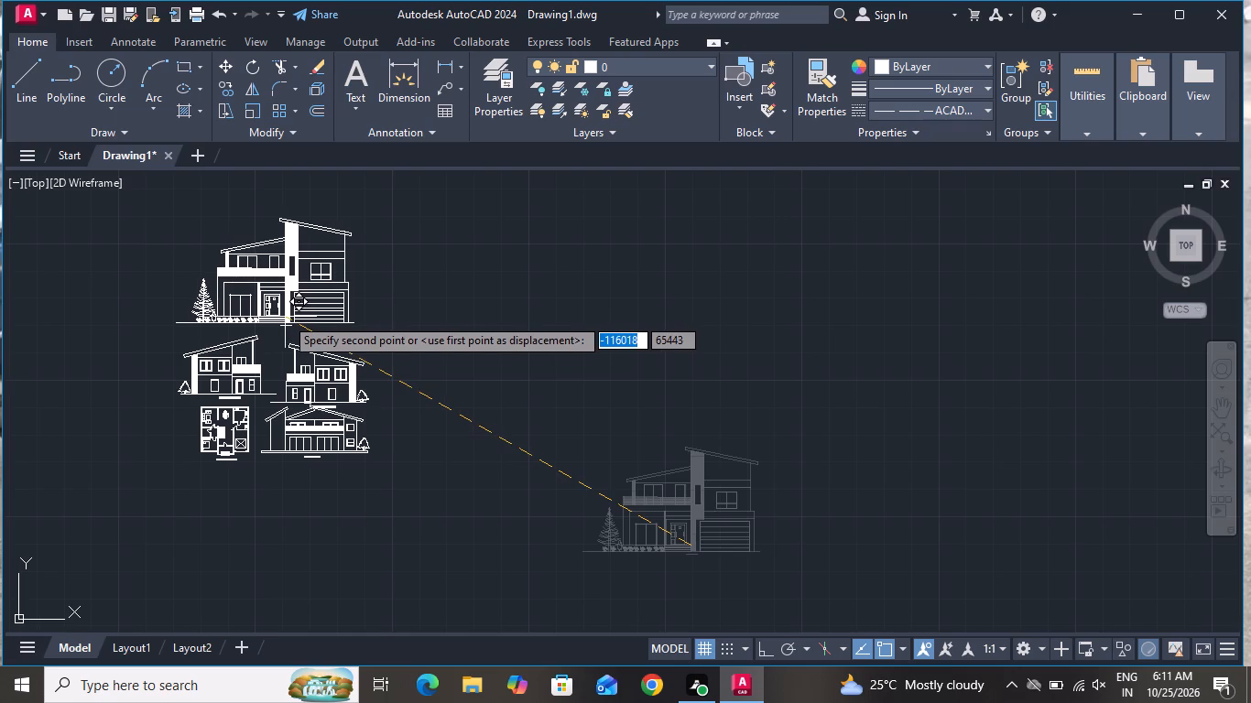
left_click(282, 315)
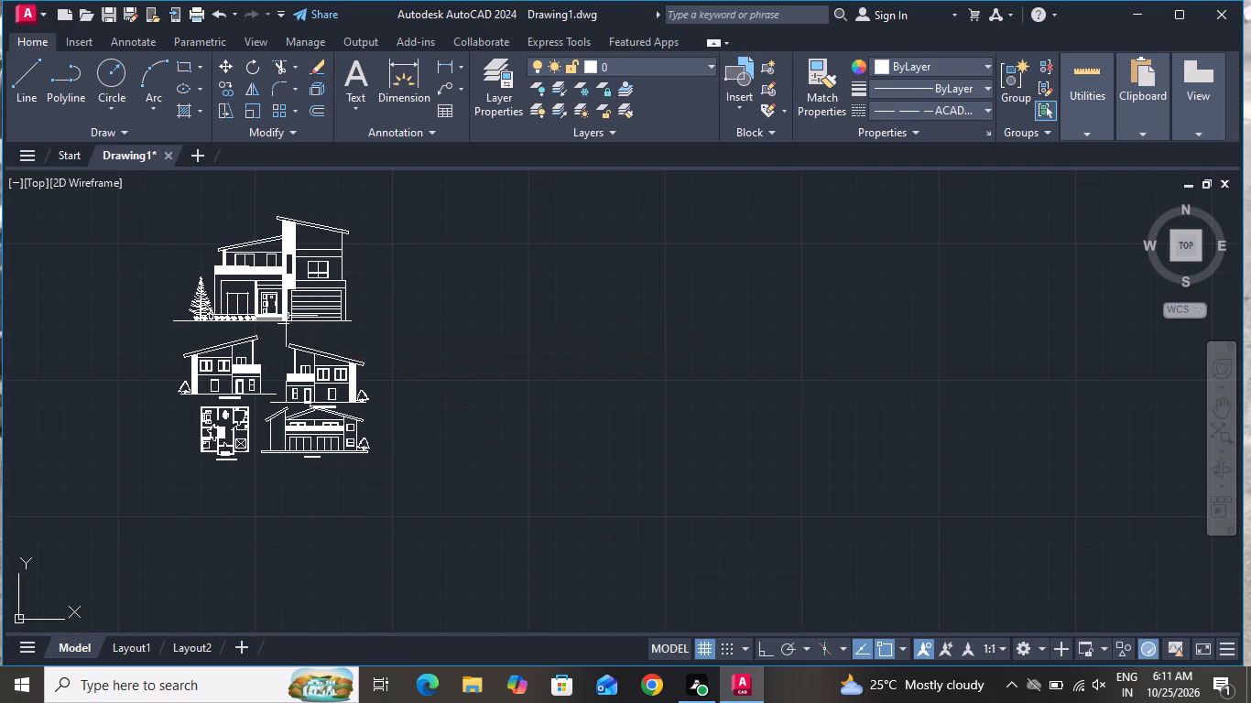
Add a vertical linear dimension along the ground floor plan's left outer wall, from its upper corner to its lower corner.
scroll(397, 384, "down", 1)
scroll(342, 343, "up", 5)
scroll(357, 405, "down", 4)
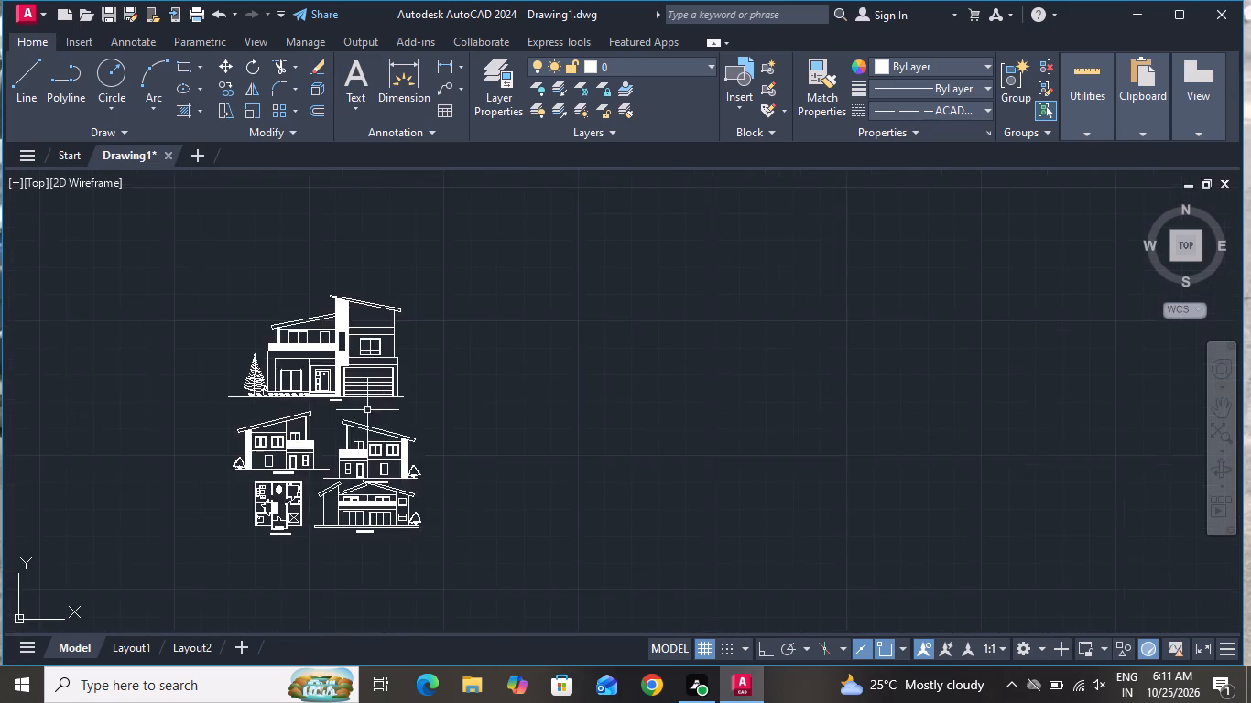
scroll(402, 426, "down", 1)
scroll(382, 520, "up", 4)
scroll(391, 525, "down", 4)
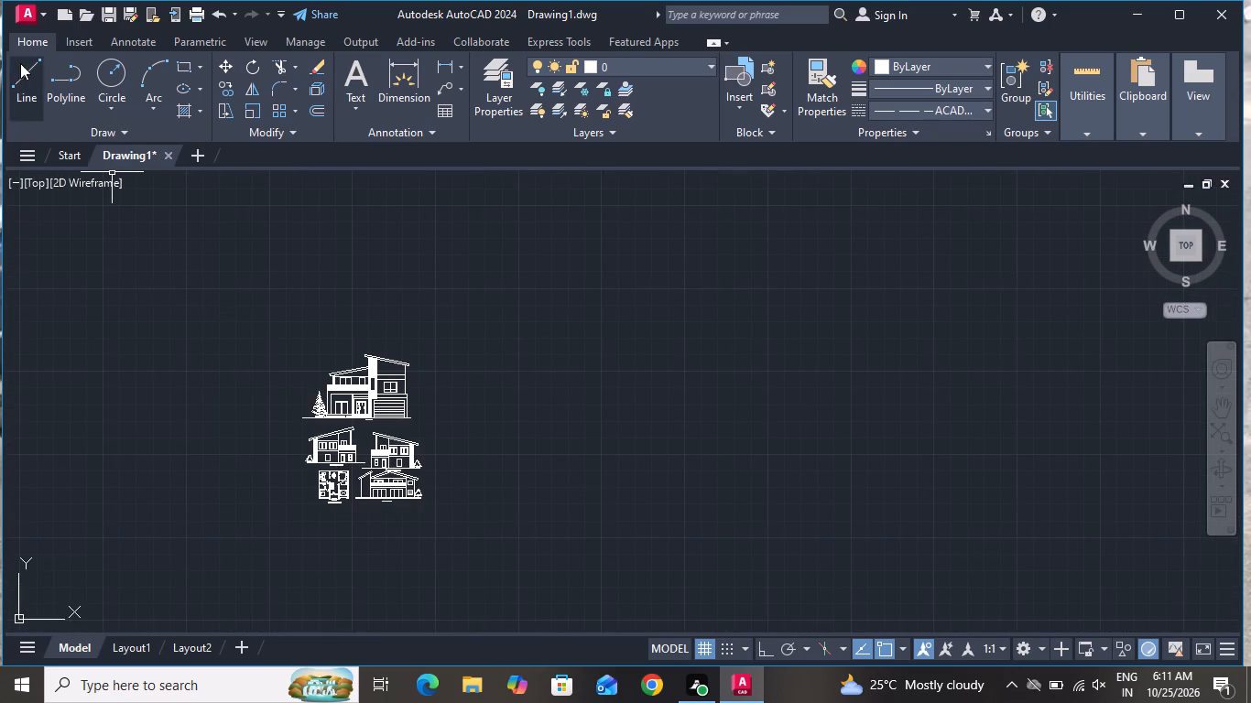
left_click(447, 63)
scroll(354, 521, "up", 3)
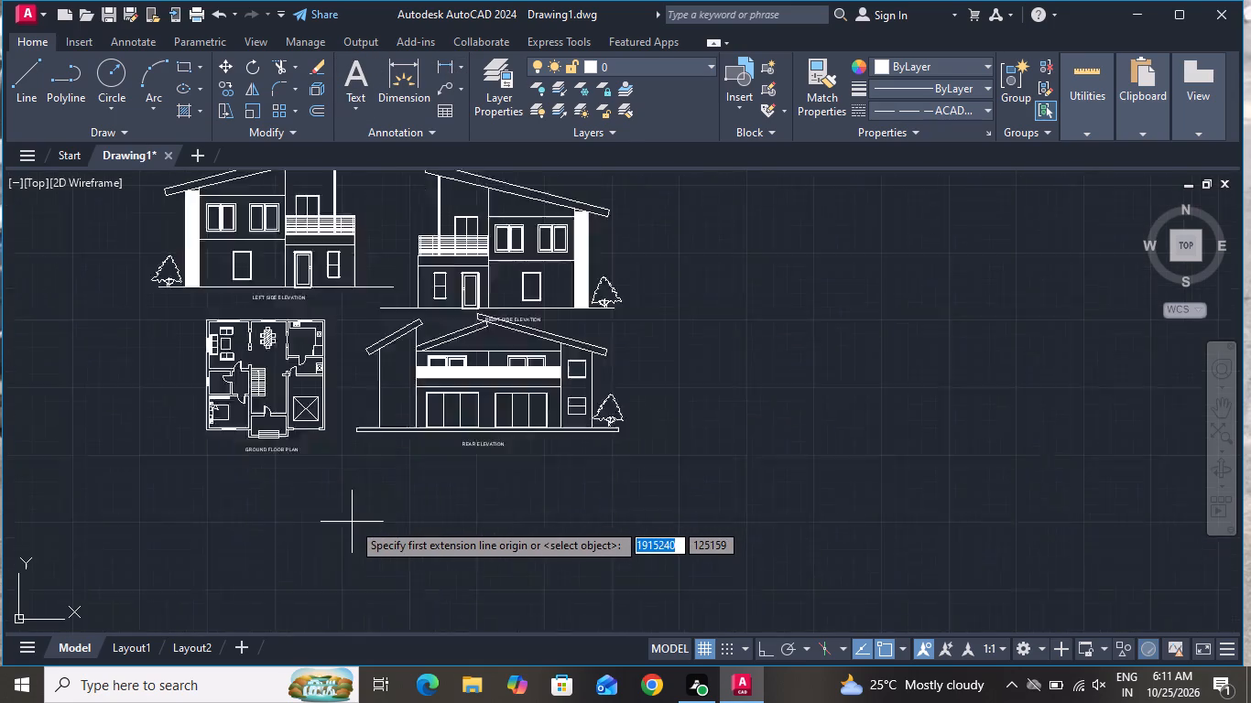
scroll(352, 522, "up", 1)
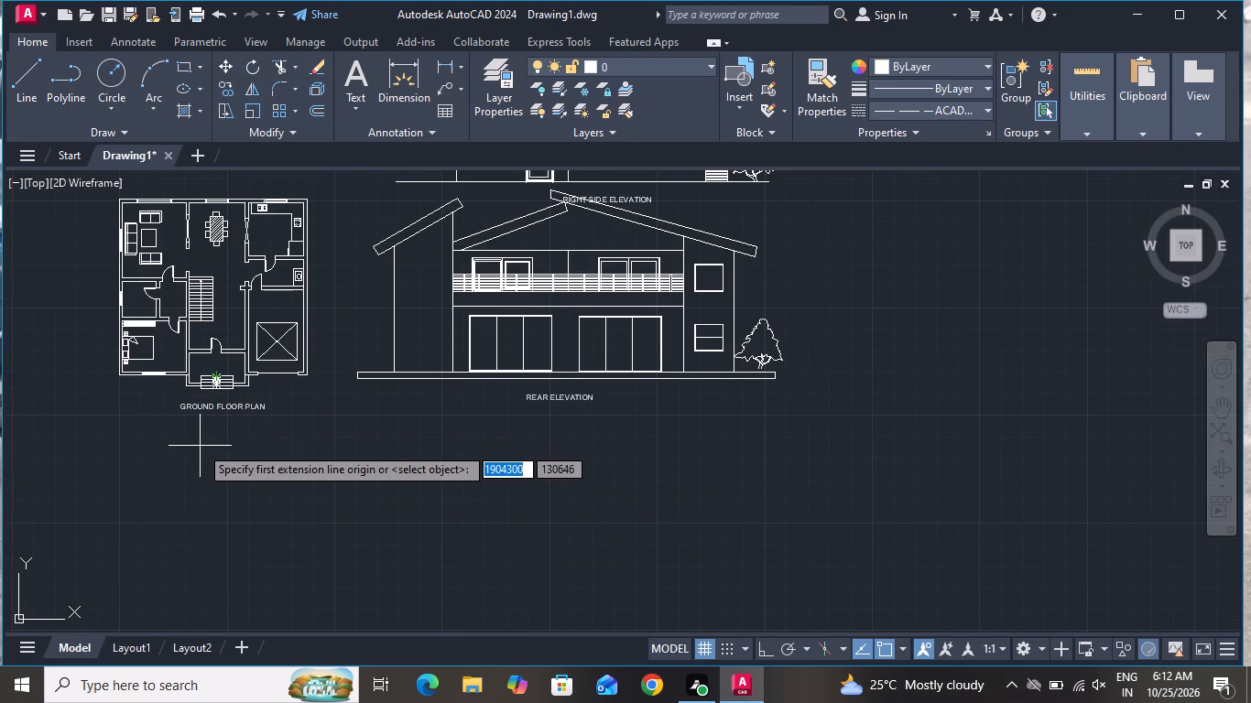
scroll(200, 445, "up", 1)
scroll(215, 470, "down", 2)
scroll(169, 312, "up", 3)
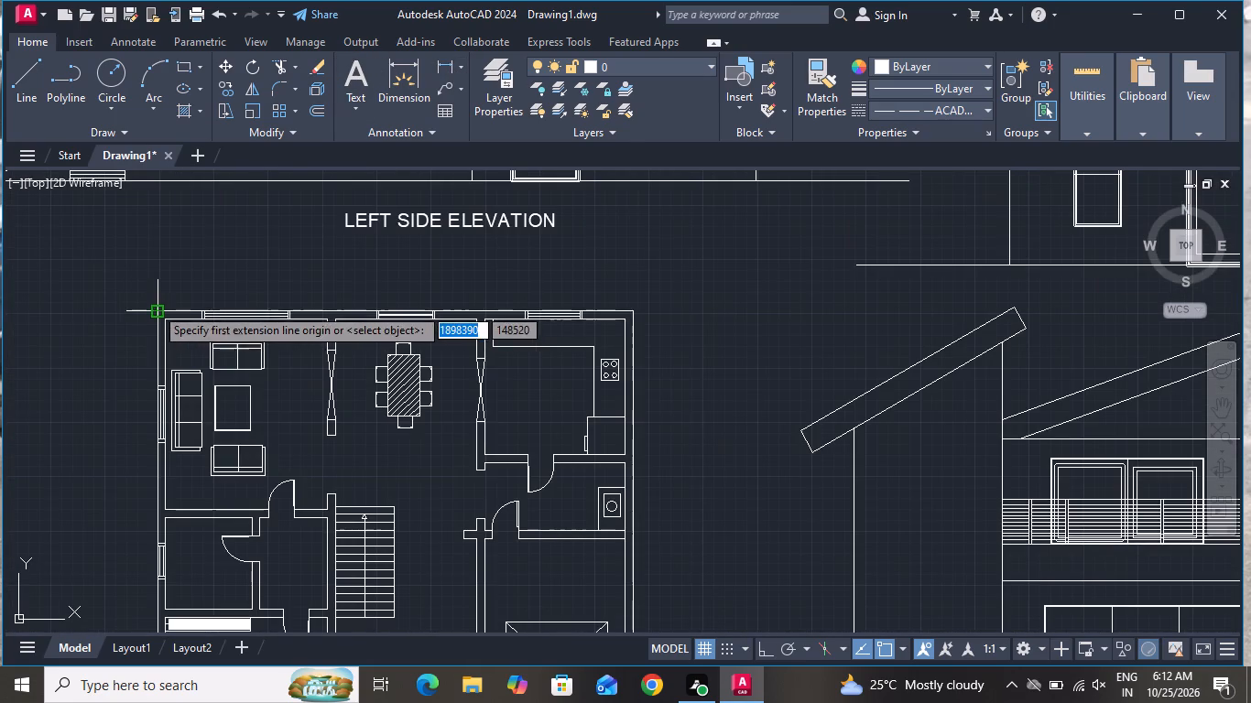
left_click(153, 305)
scroll(191, 254, "down", 3)
scroll(195, 383, "up", 4)
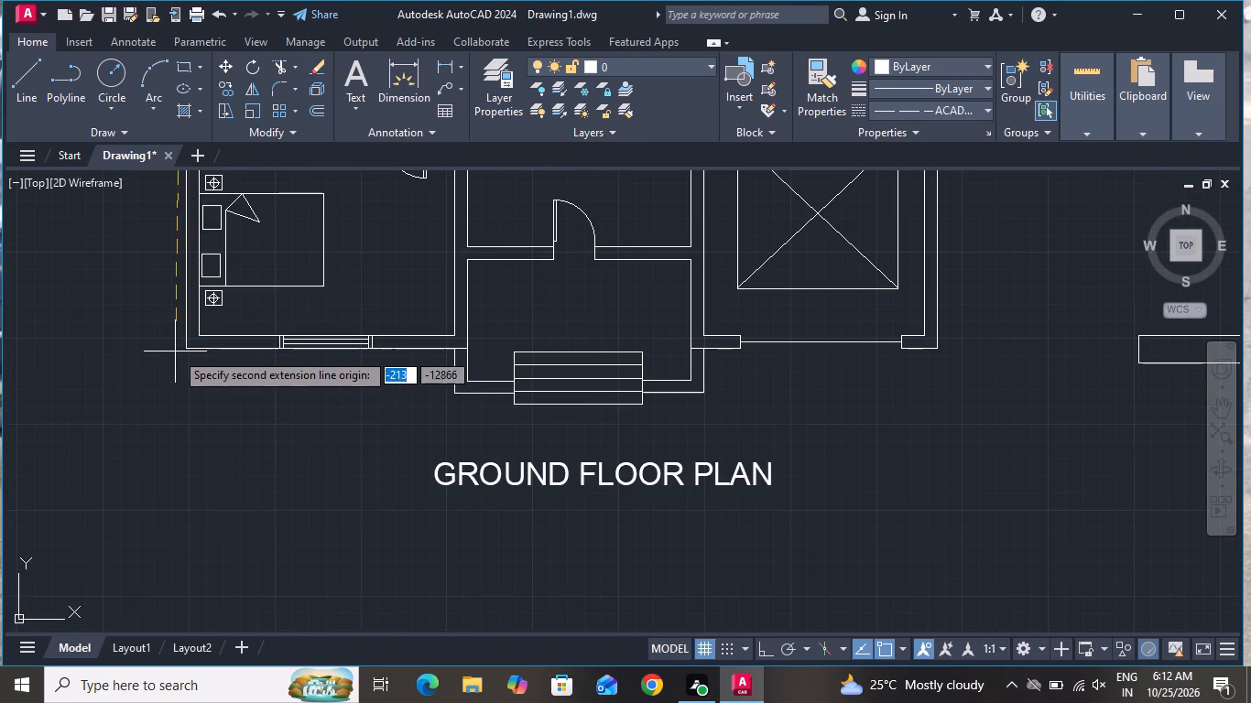
left_click(186, 346)
scroll(208, 435, "down", 3)
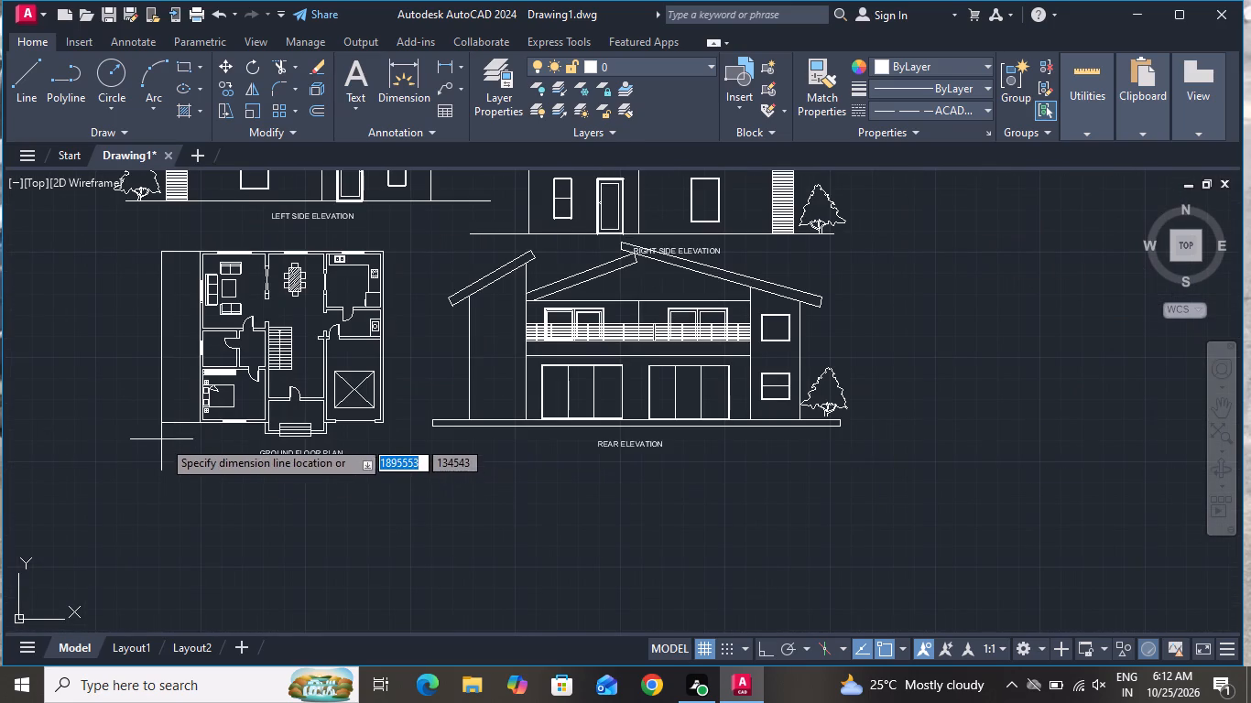
left_click(174, 432)
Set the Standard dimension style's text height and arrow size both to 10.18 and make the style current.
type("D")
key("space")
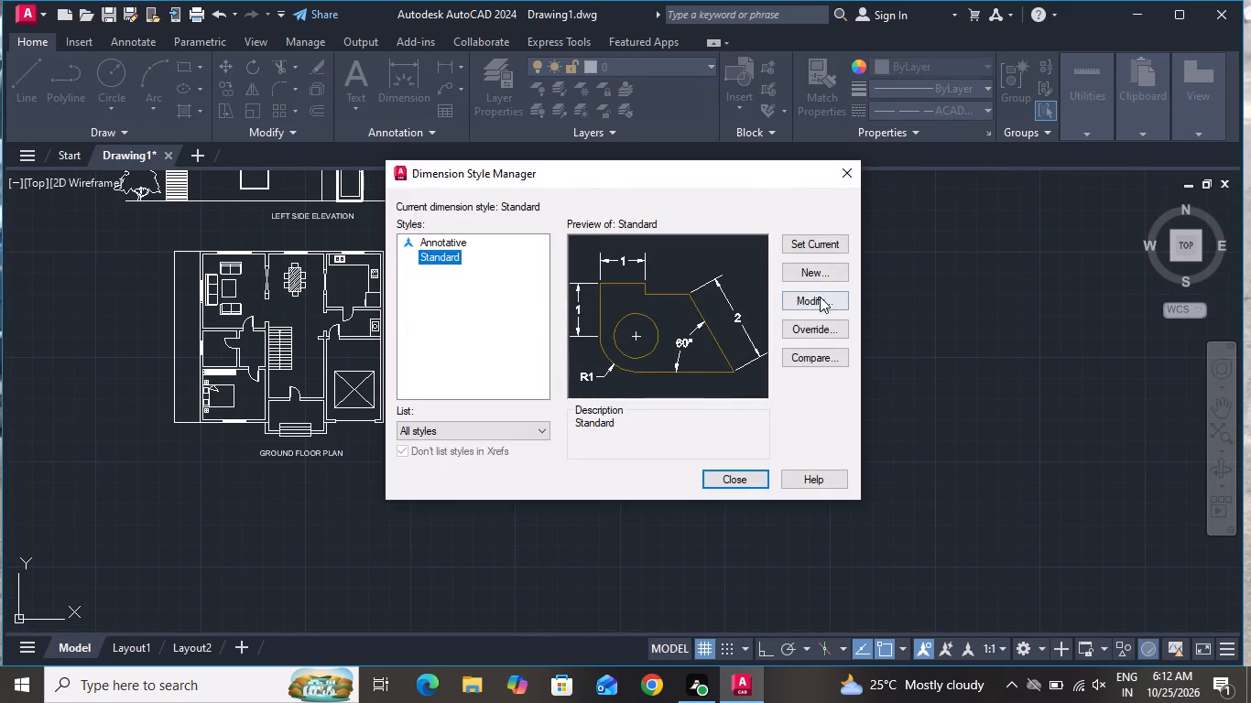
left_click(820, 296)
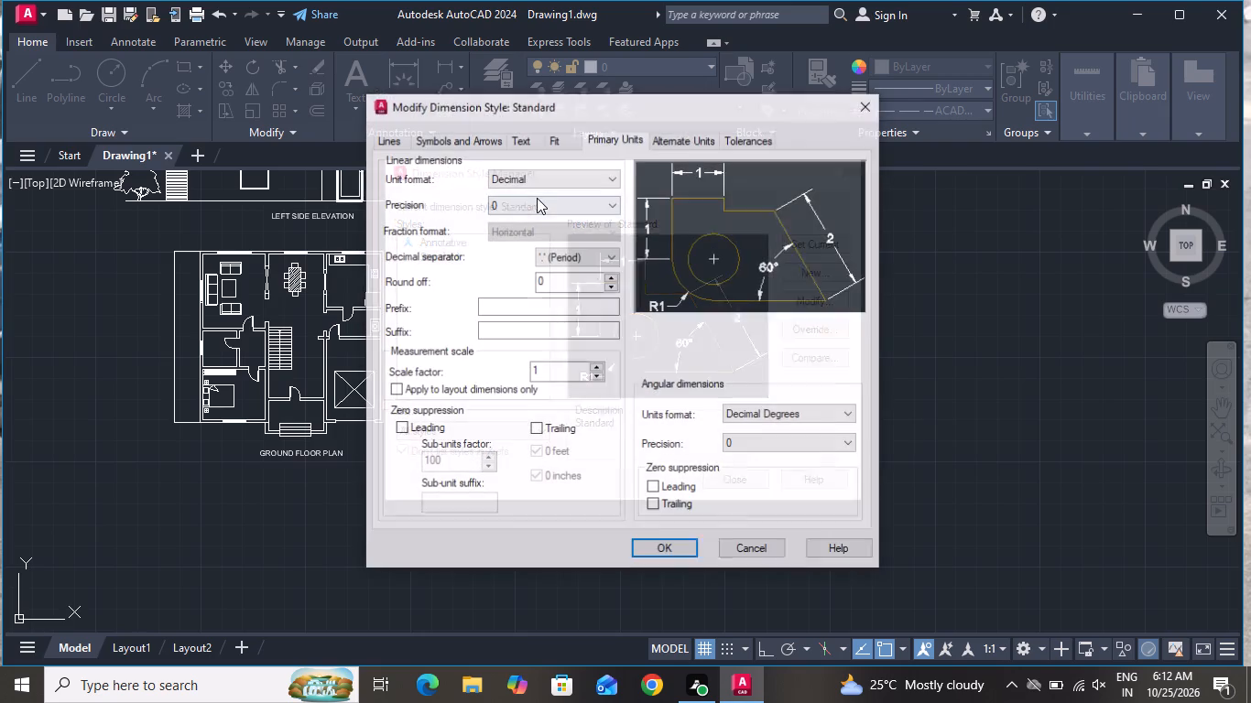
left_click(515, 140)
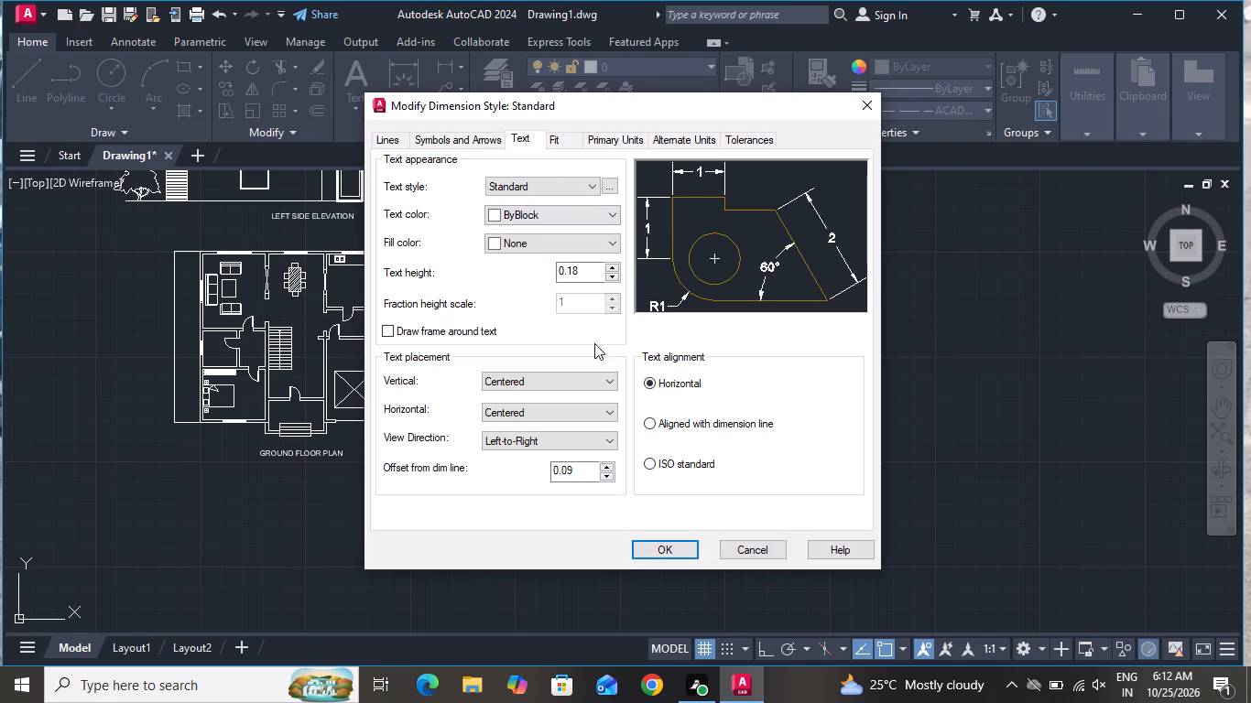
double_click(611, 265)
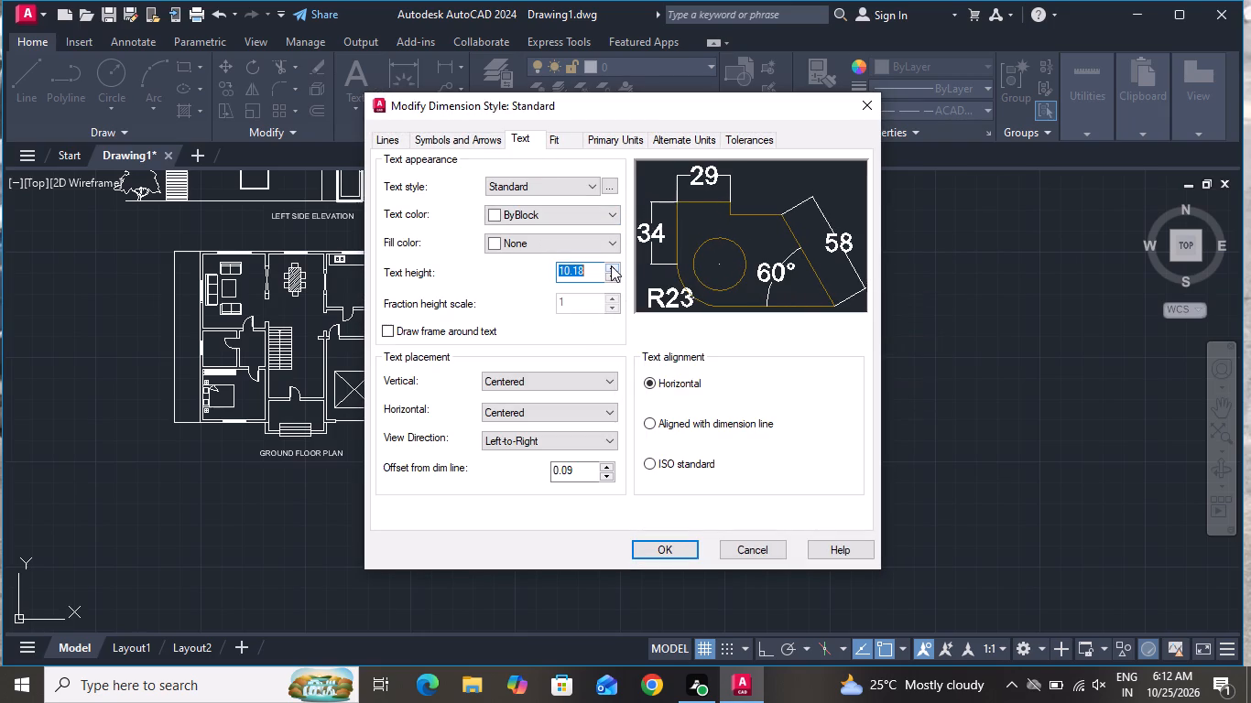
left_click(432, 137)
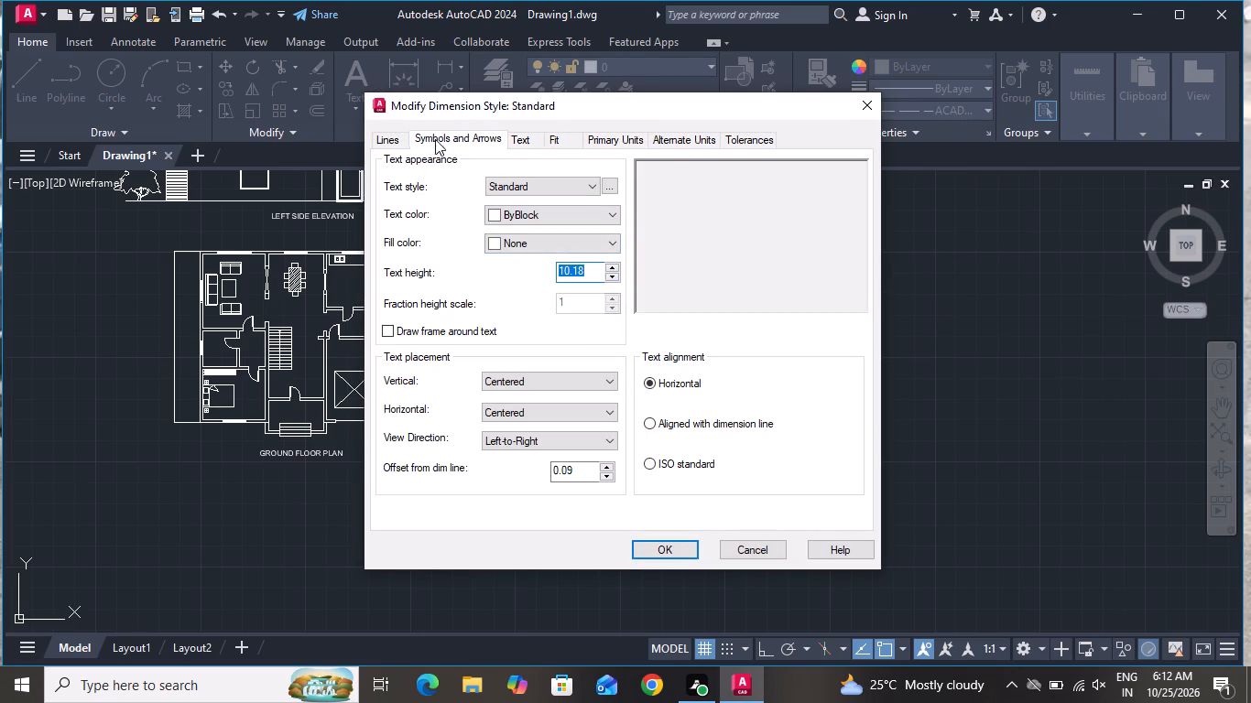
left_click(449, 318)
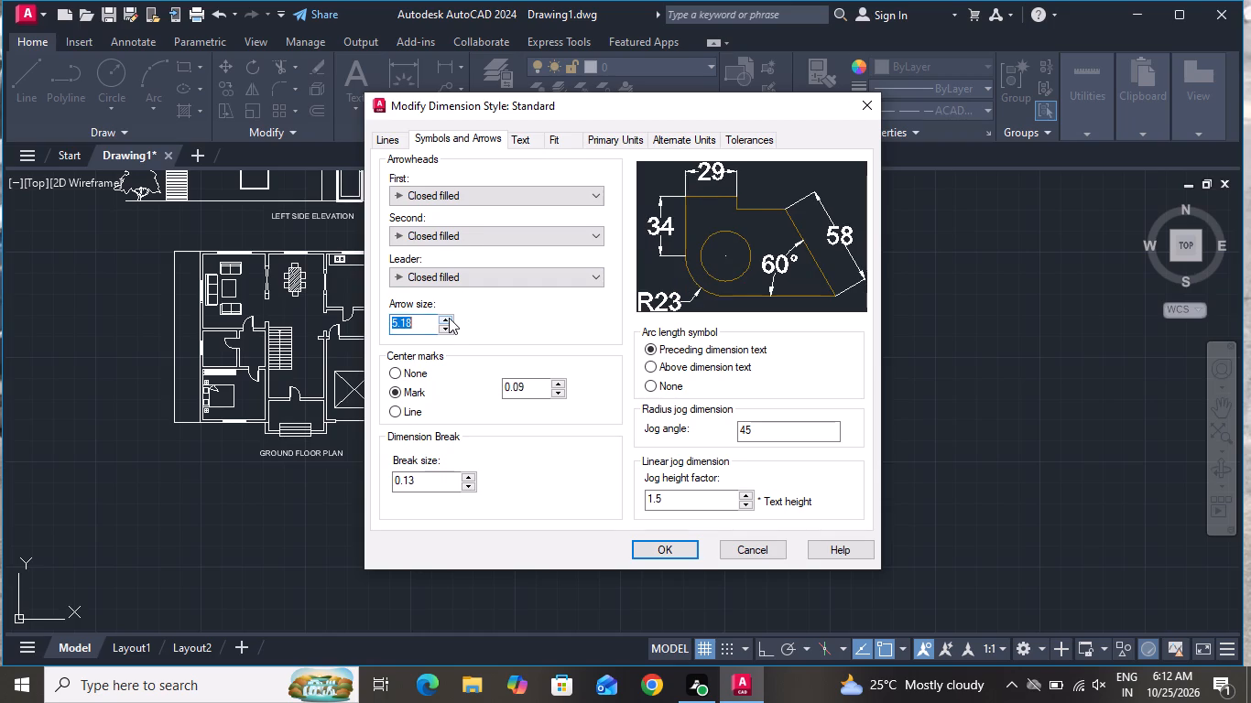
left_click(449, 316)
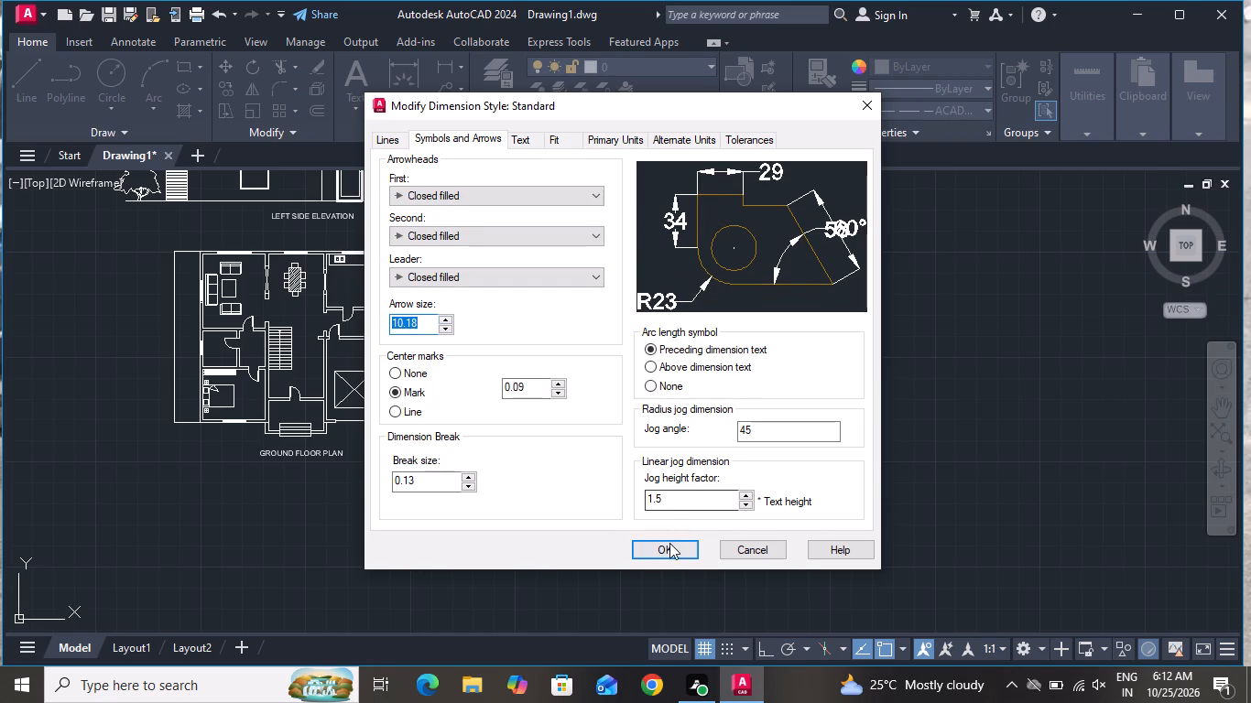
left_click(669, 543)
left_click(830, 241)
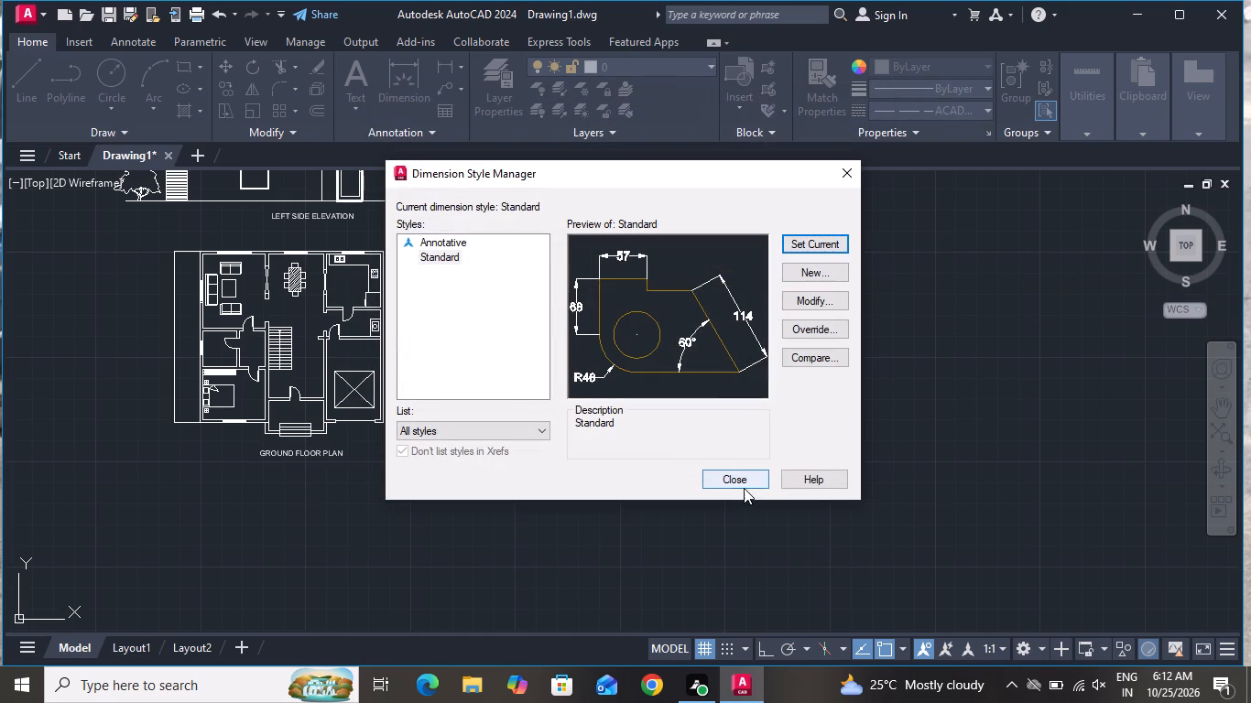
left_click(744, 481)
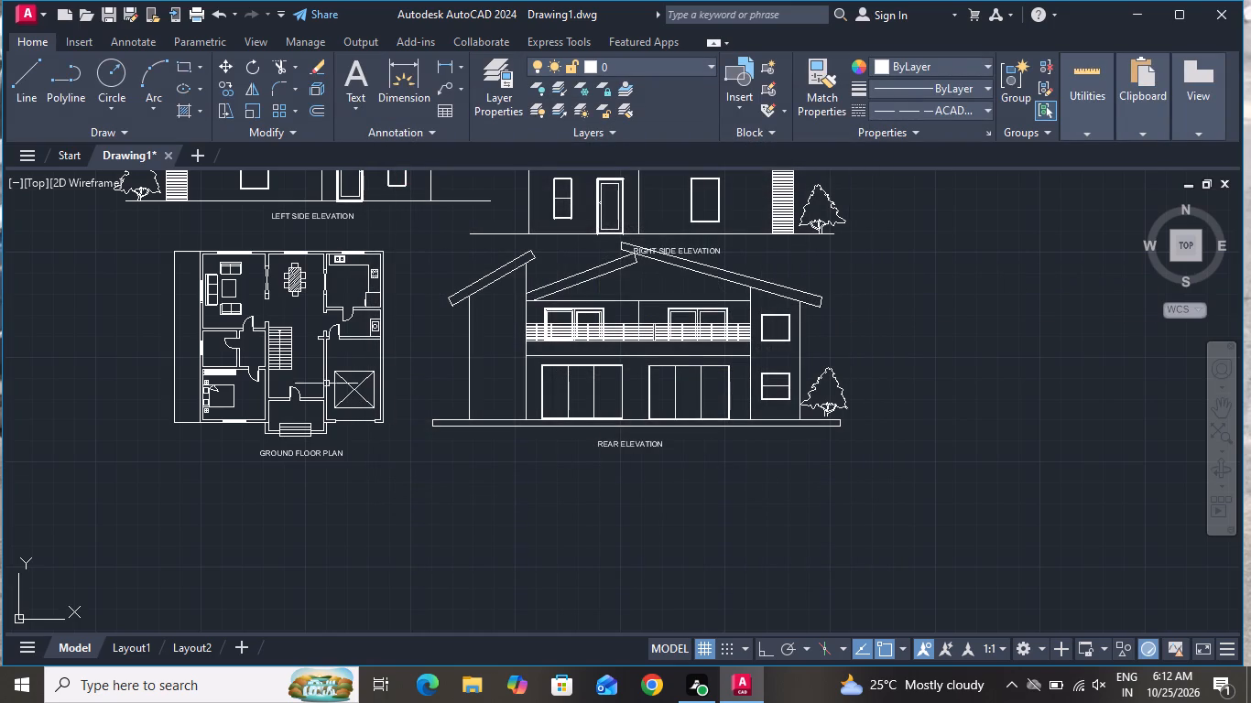
Reopen the Standard dimension style for modification and set its text height to 95.18.
scroll(175, 315, "up", 3)
scroll(193, 343, "down", 3)
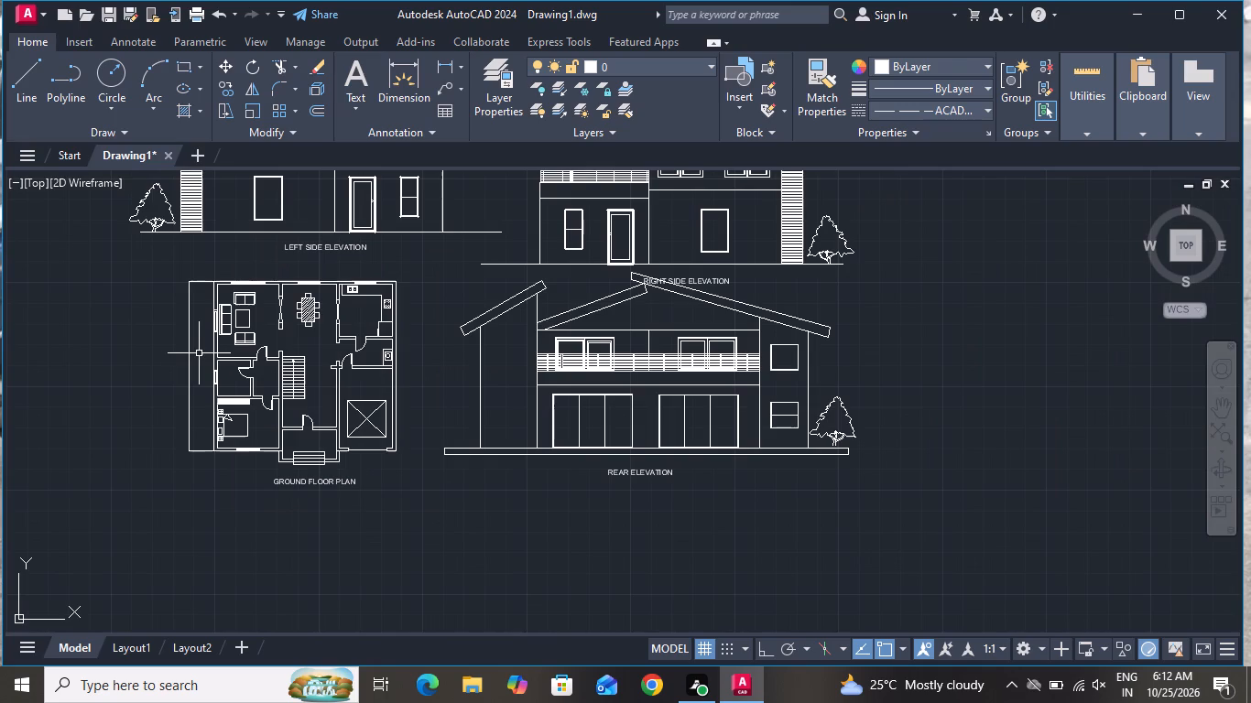
scroll(133, 328, "up", 3)
scroll(357, 419, "up", 4)
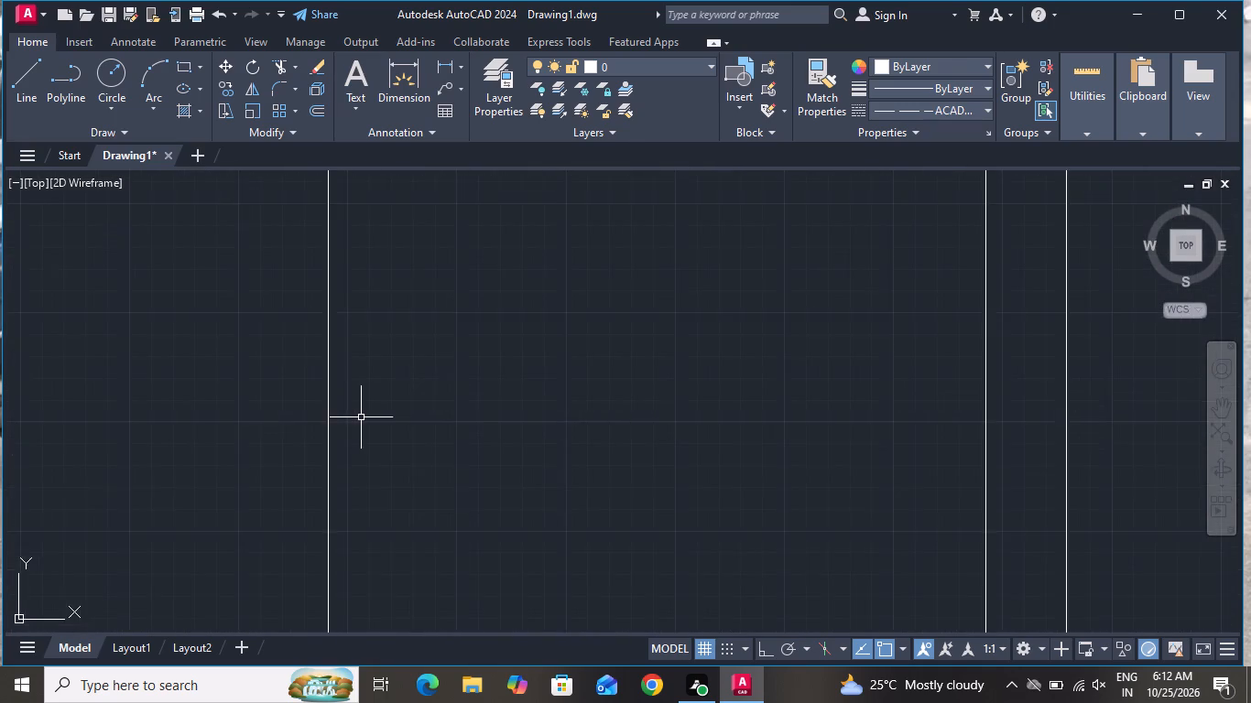
scroll(361, 417, "down", 4)
left_click(362, 422)
left_click(332, 472)
scroll(345, 457, "down", 3)
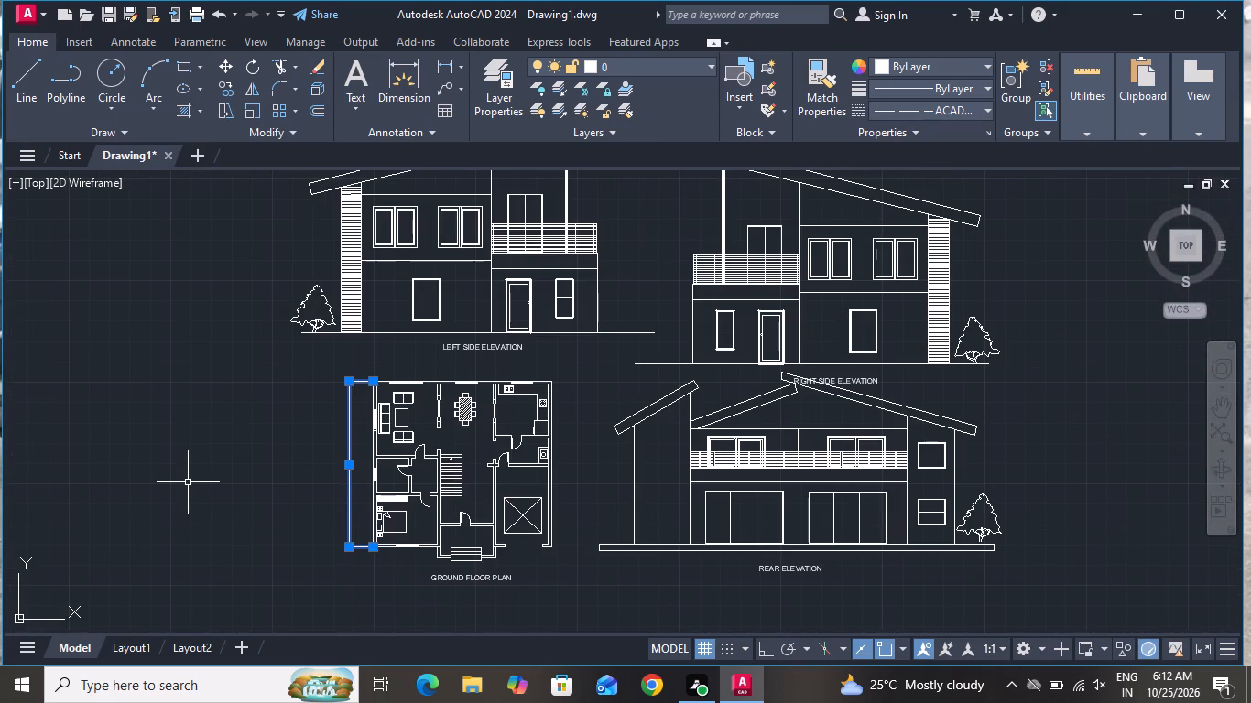
type("D")
key("space")
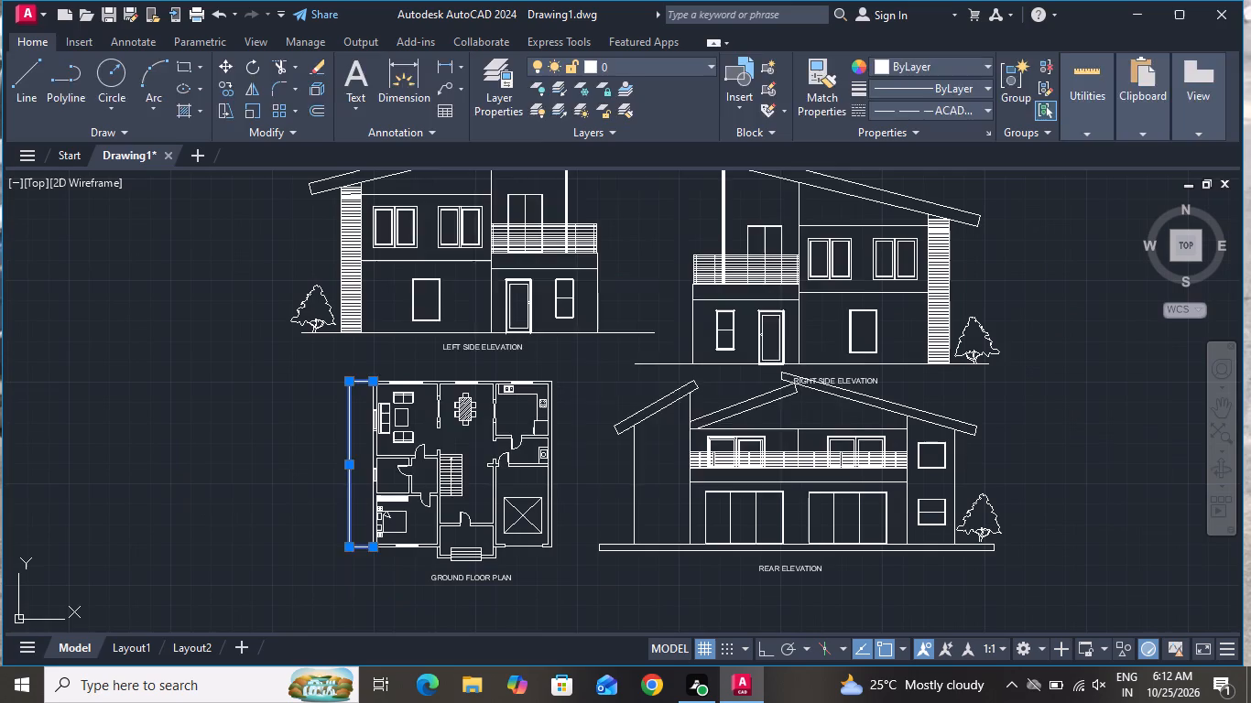
left_click(801, 296)
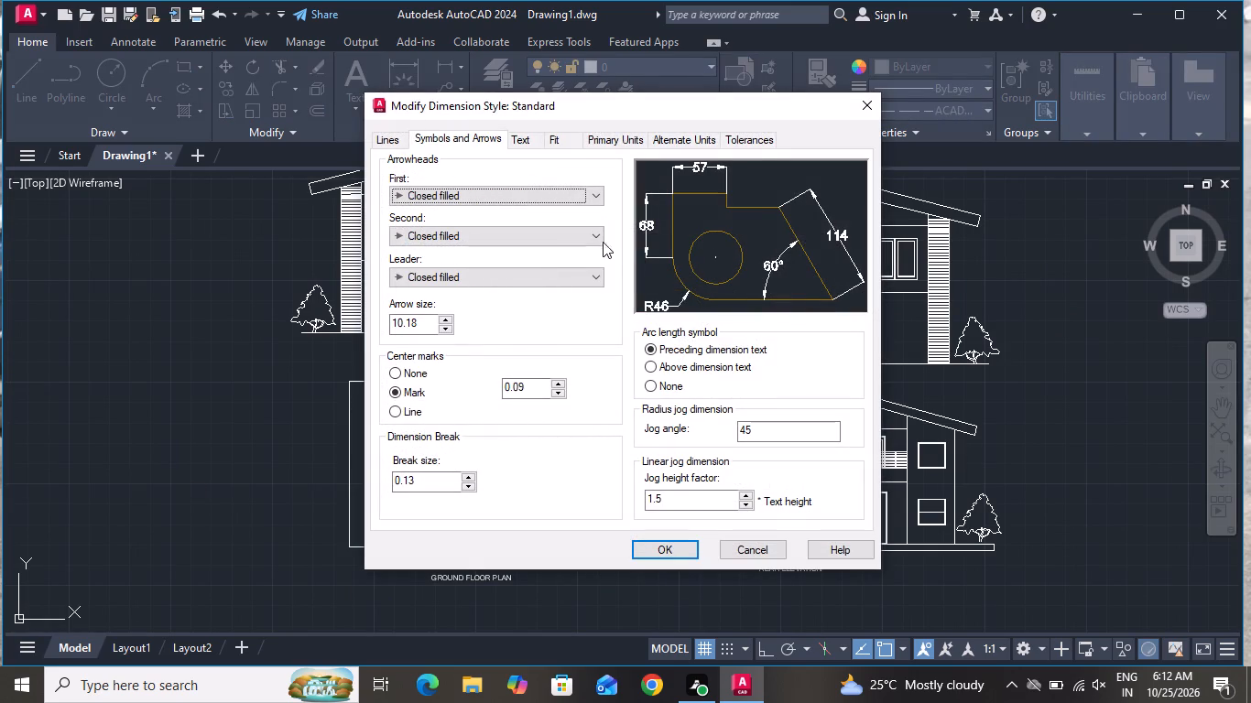
left_click(520, 135)
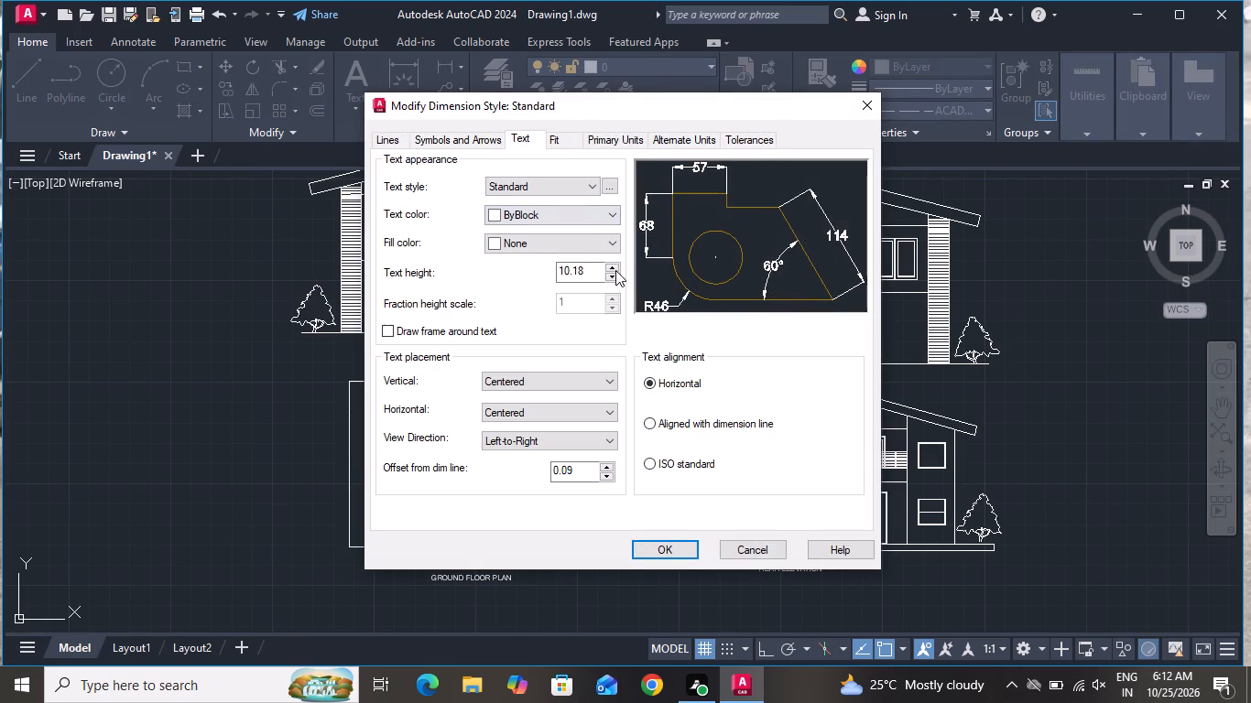
left_click(614, 265)
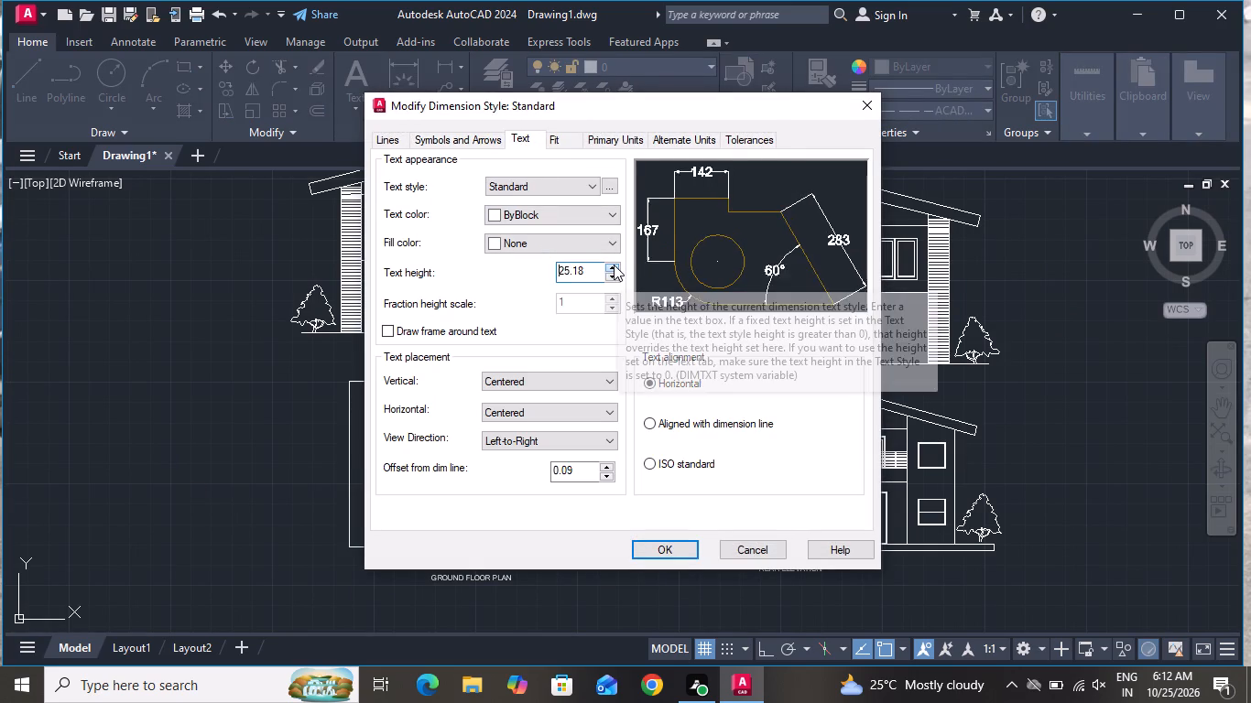
left_click(614, 259)
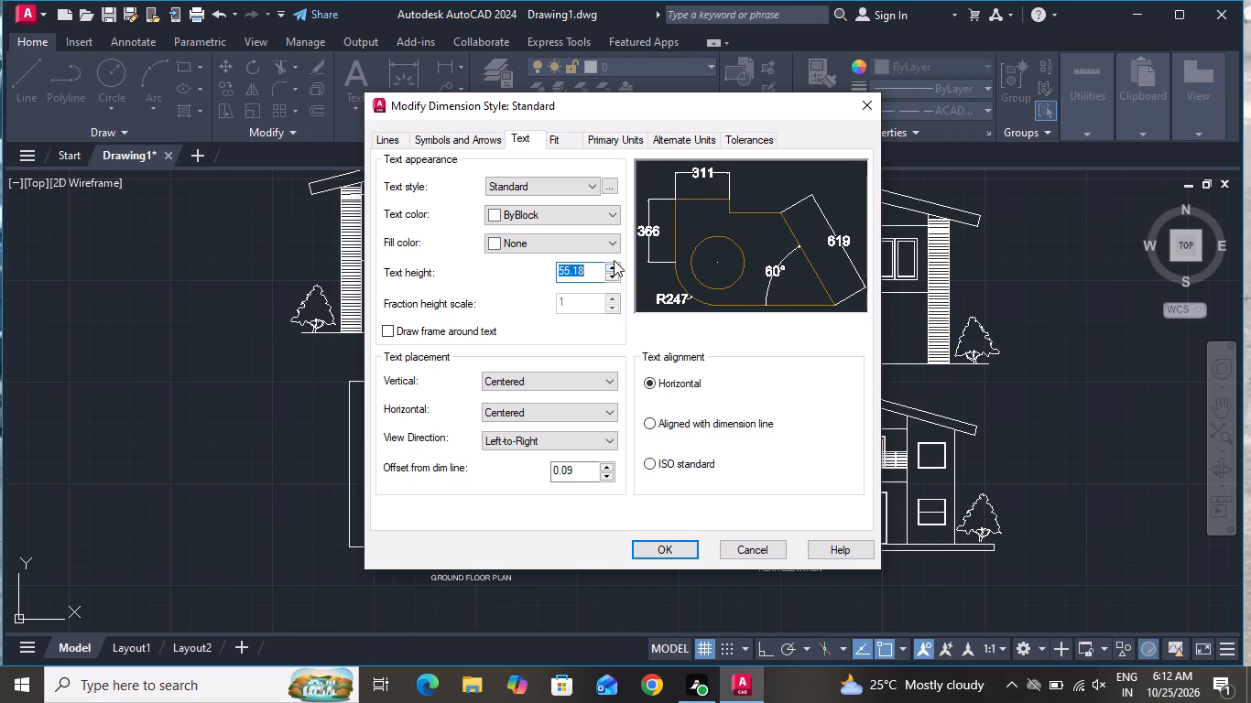
left_click(613, 266)
left_click(613, 267)
triple_click(613, 267)
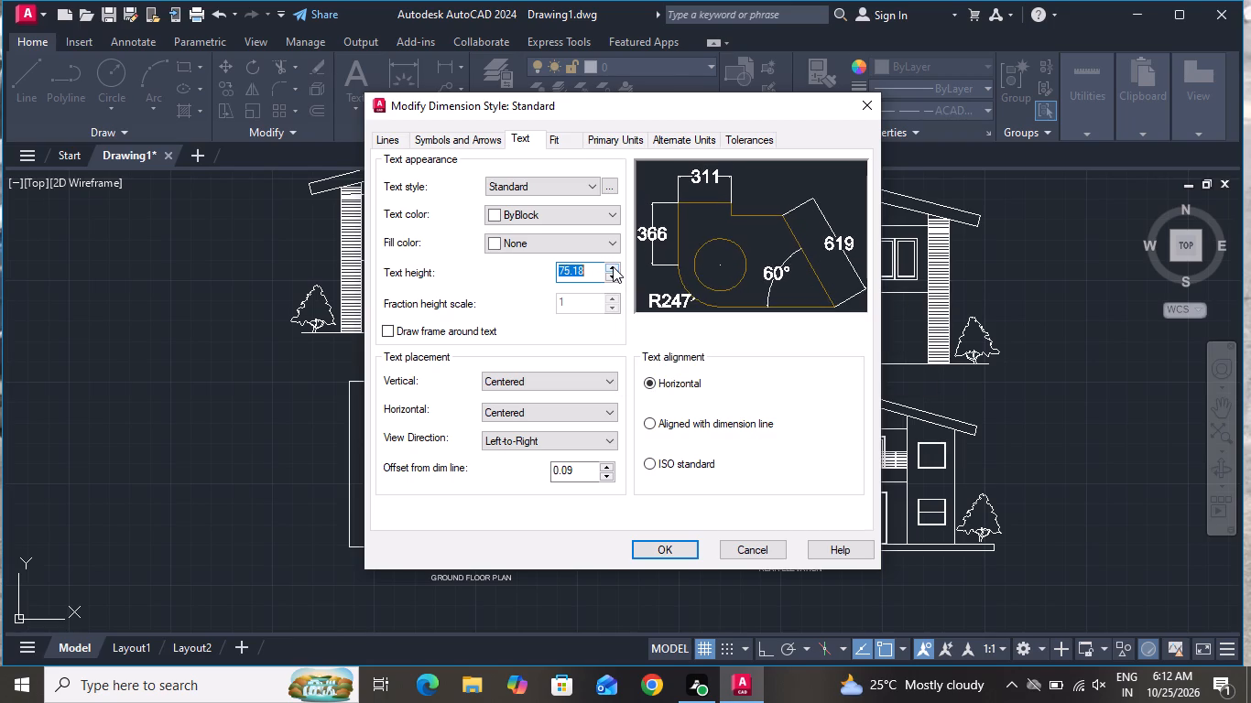
triple_click(615, 264)
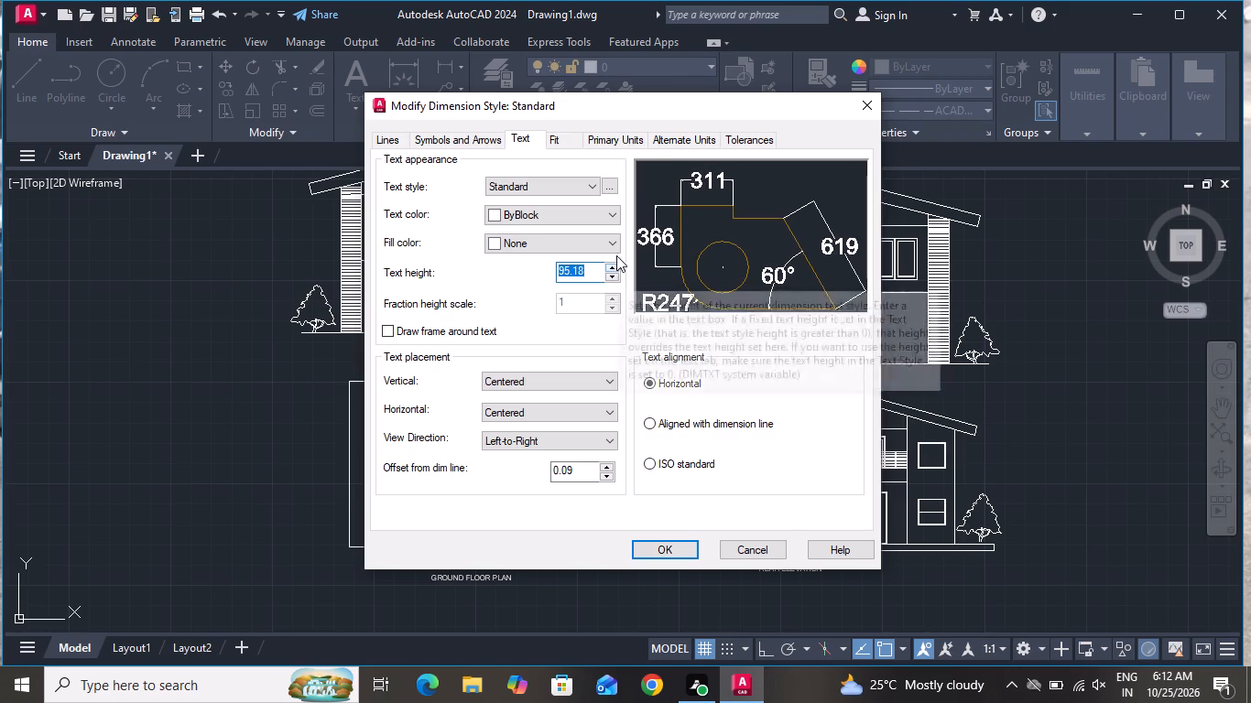
Set the Standard dimension style's arrow size to 85.18, apply the changes and make the style current.
left_click(469, 137)
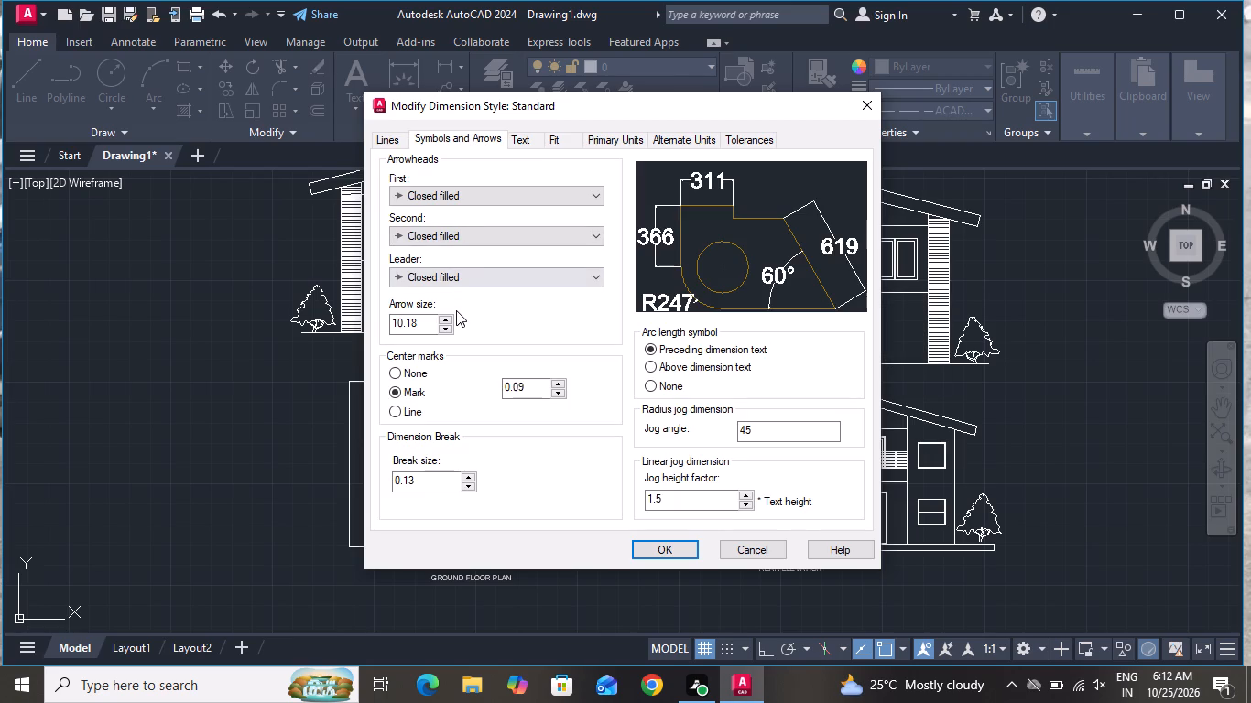
double_click(448, 316)
left_click(448, 317)
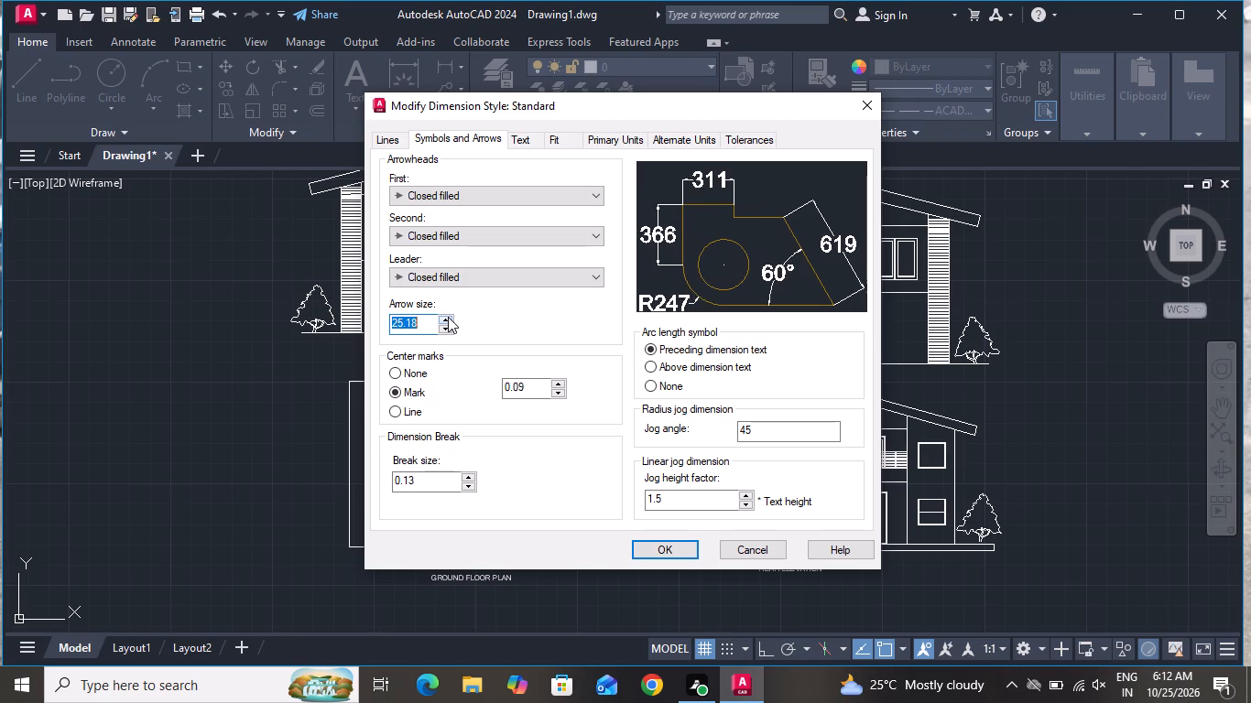
triple_click(448, 317)
triple_click(448, 315)
triple_click(451, 314)
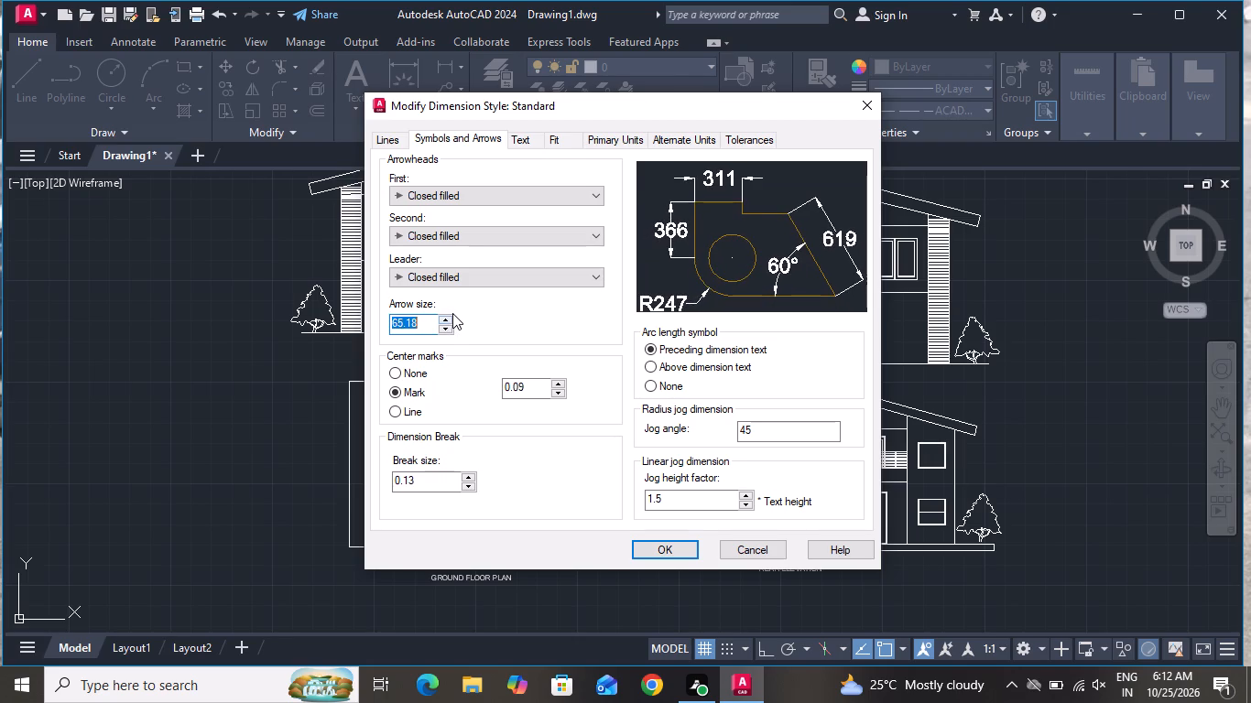
double_click(452, 313)
triple_click(453, 313)
triple_click(453, 313)
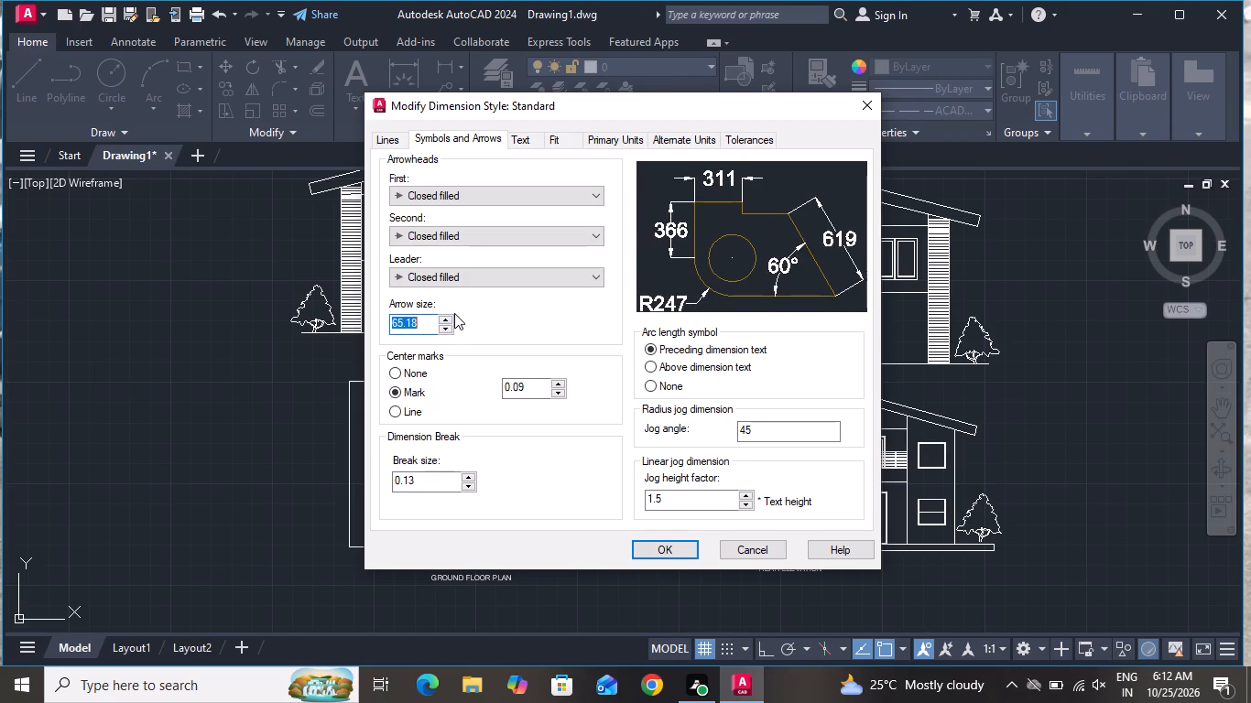
left_click(454, 313)
triple_click(441, 319)
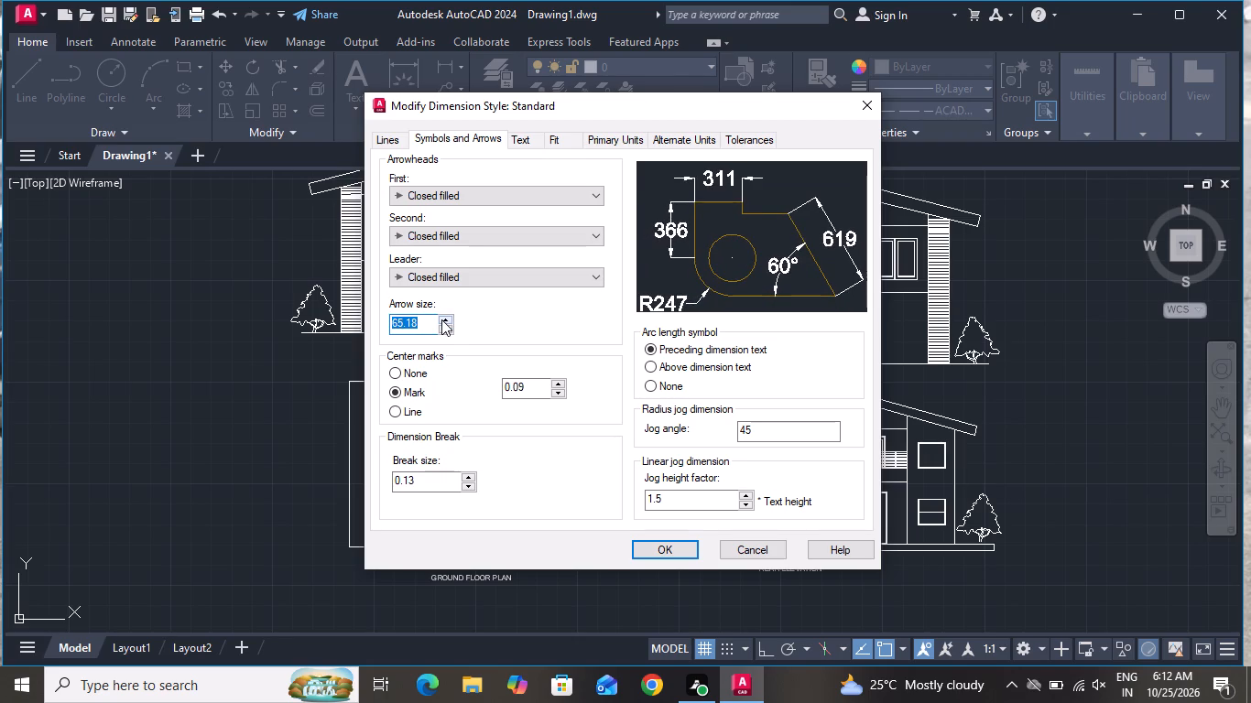
left_click(441, 319)
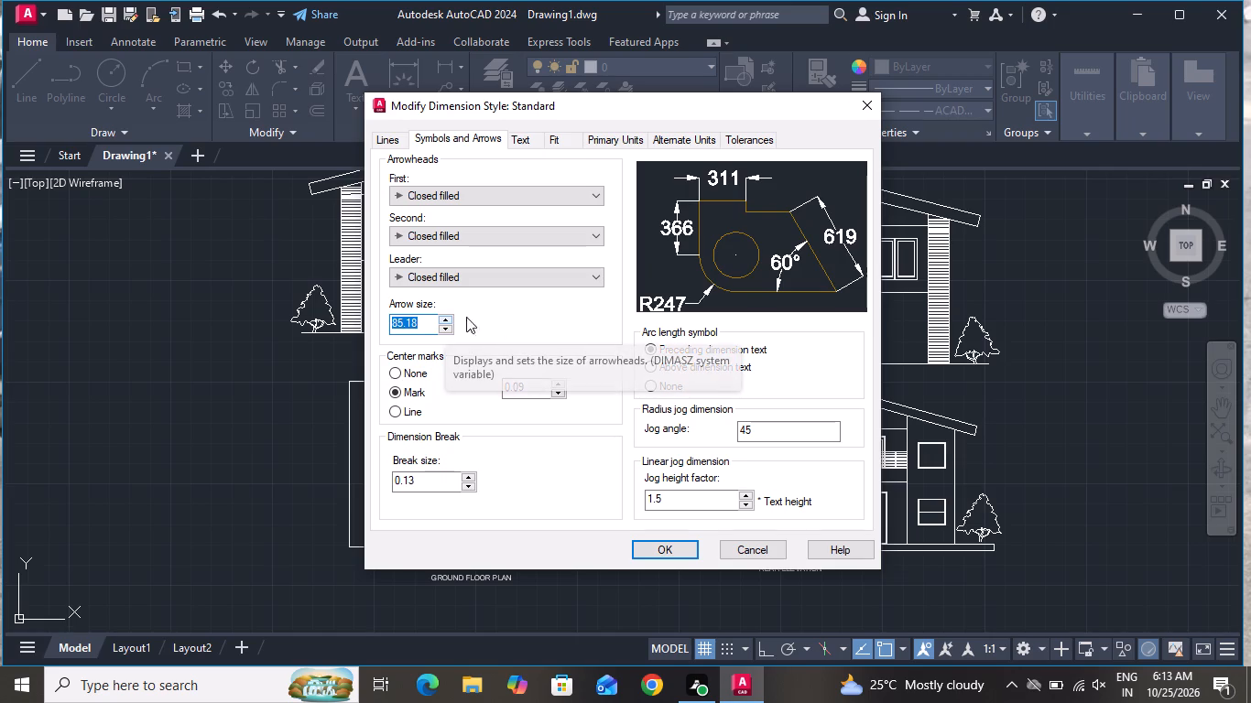
left_click(658, 549)
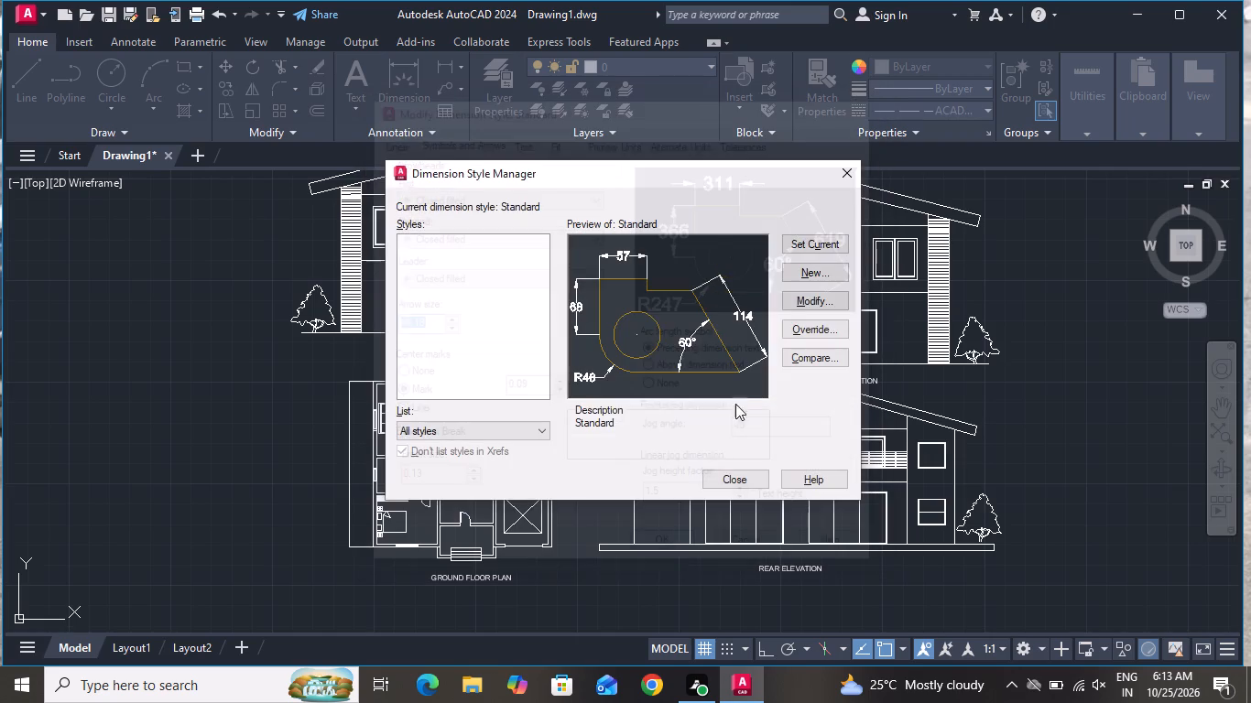
left_click(828, 237)
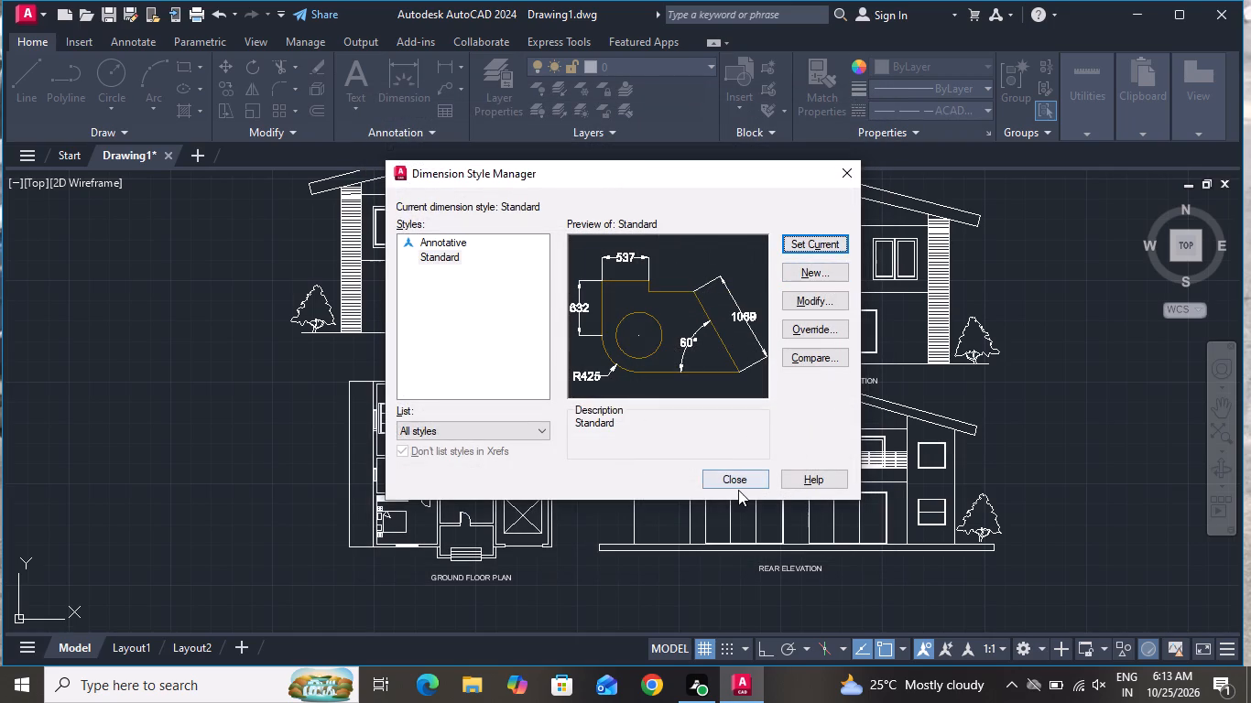
left_click(736, 478)
Reopen the Standard dimension style for modification and set its text height to 260.18.
scroll(345, 470, "up", 3)
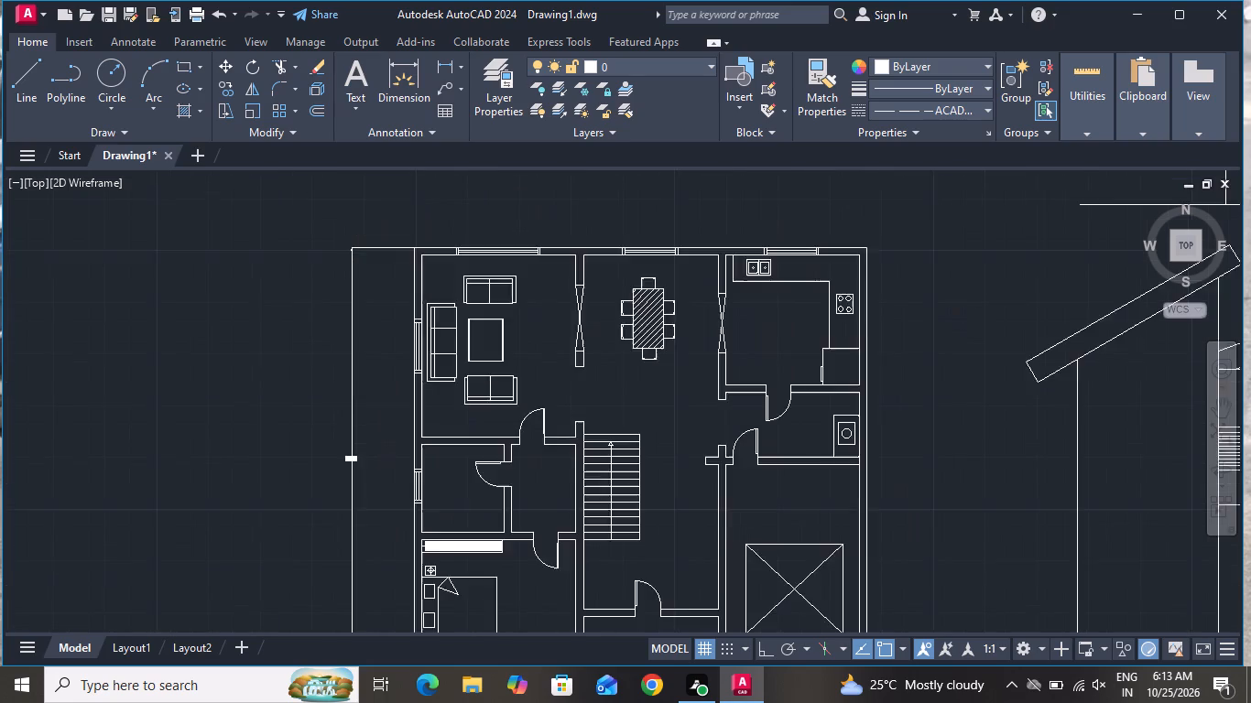
scroll(344, 462, "up", 4)
scroll(344, 462, "down", 3)
scroll(419, 431, "down", 2)
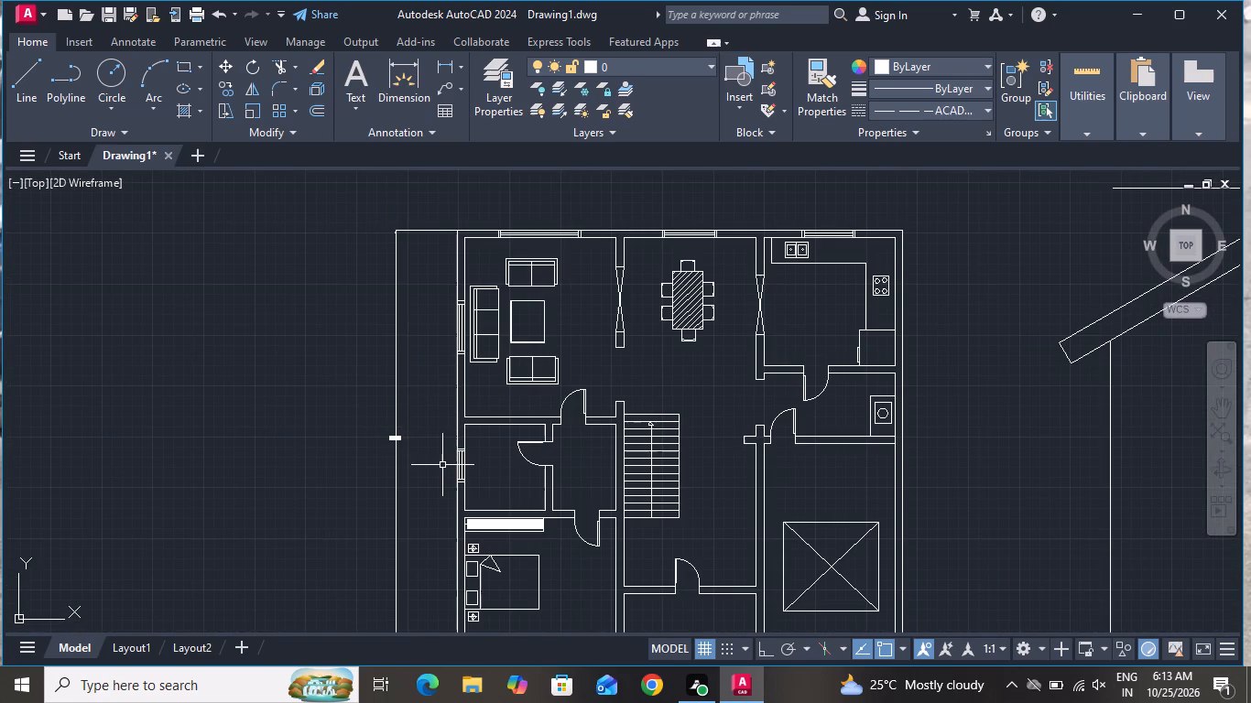
type("D")
key("space")
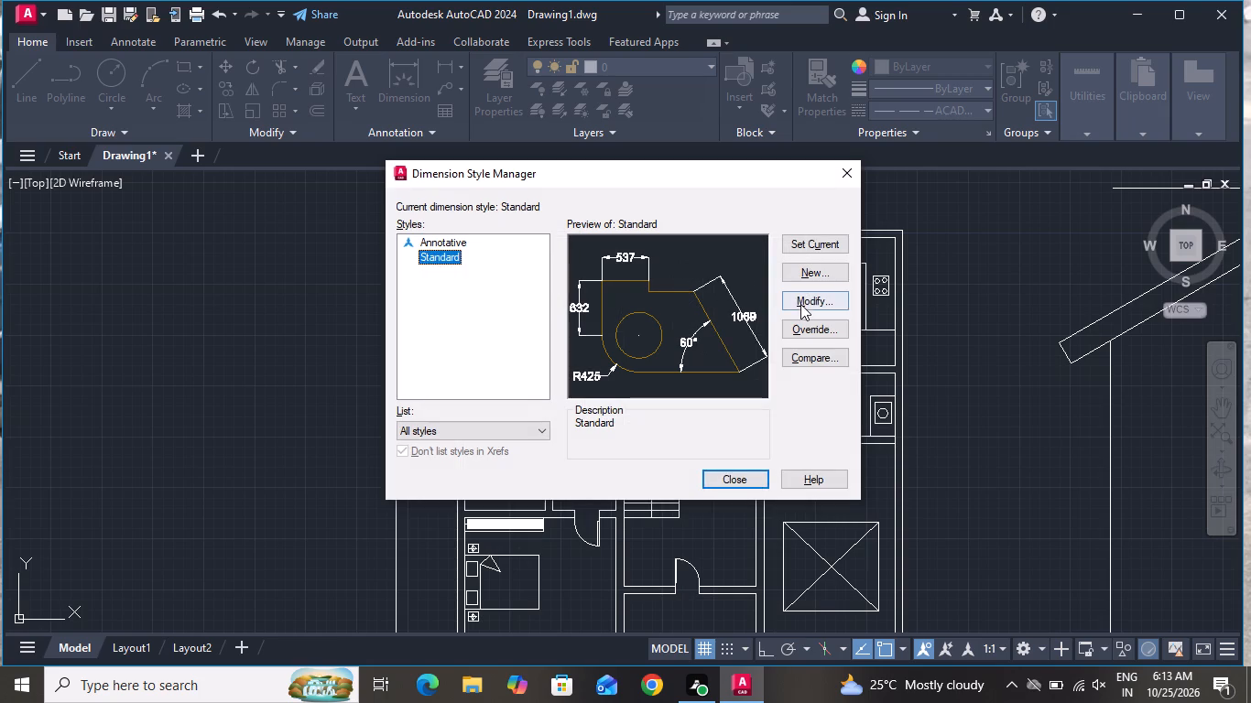
left_click(800, 303)
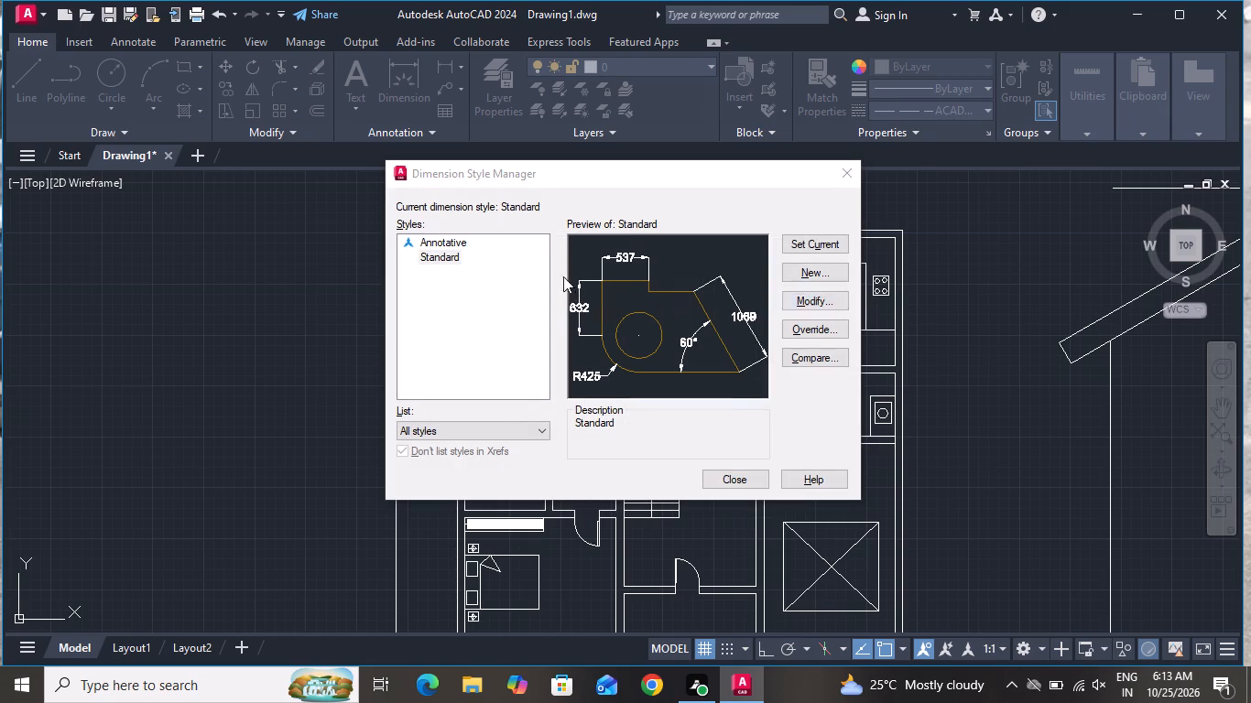
left_click(518, 132)
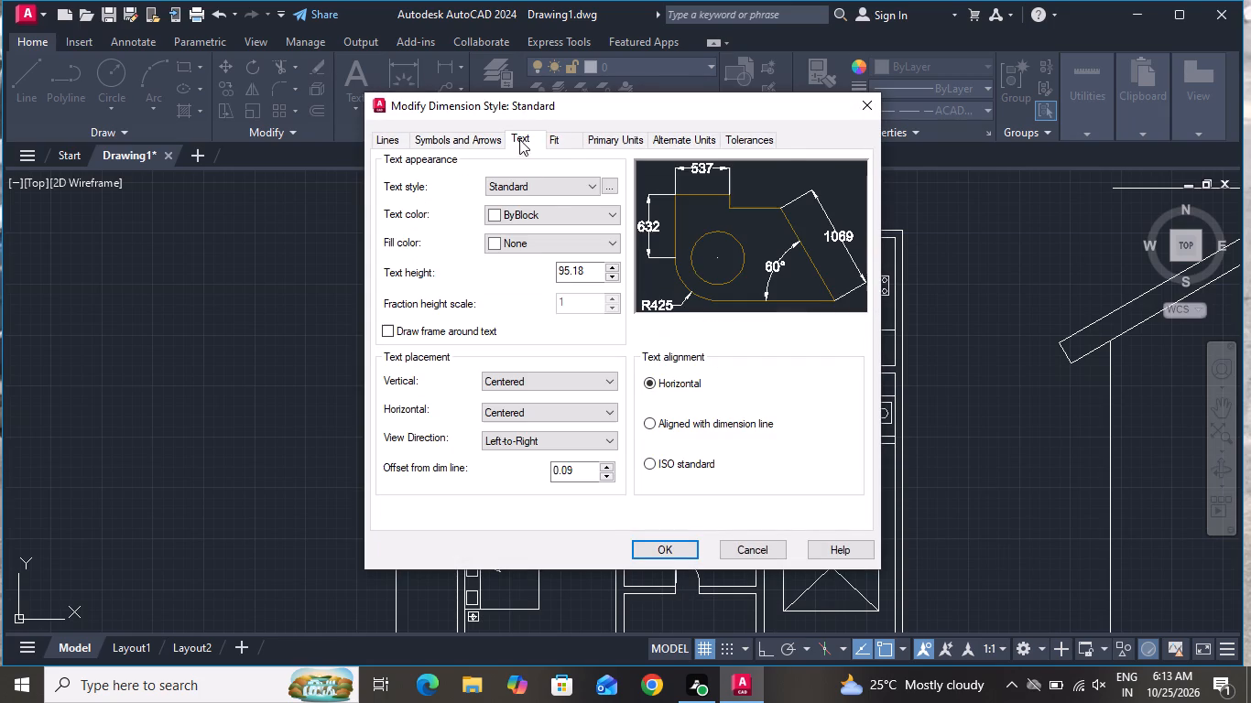
triple_click(619, 269)
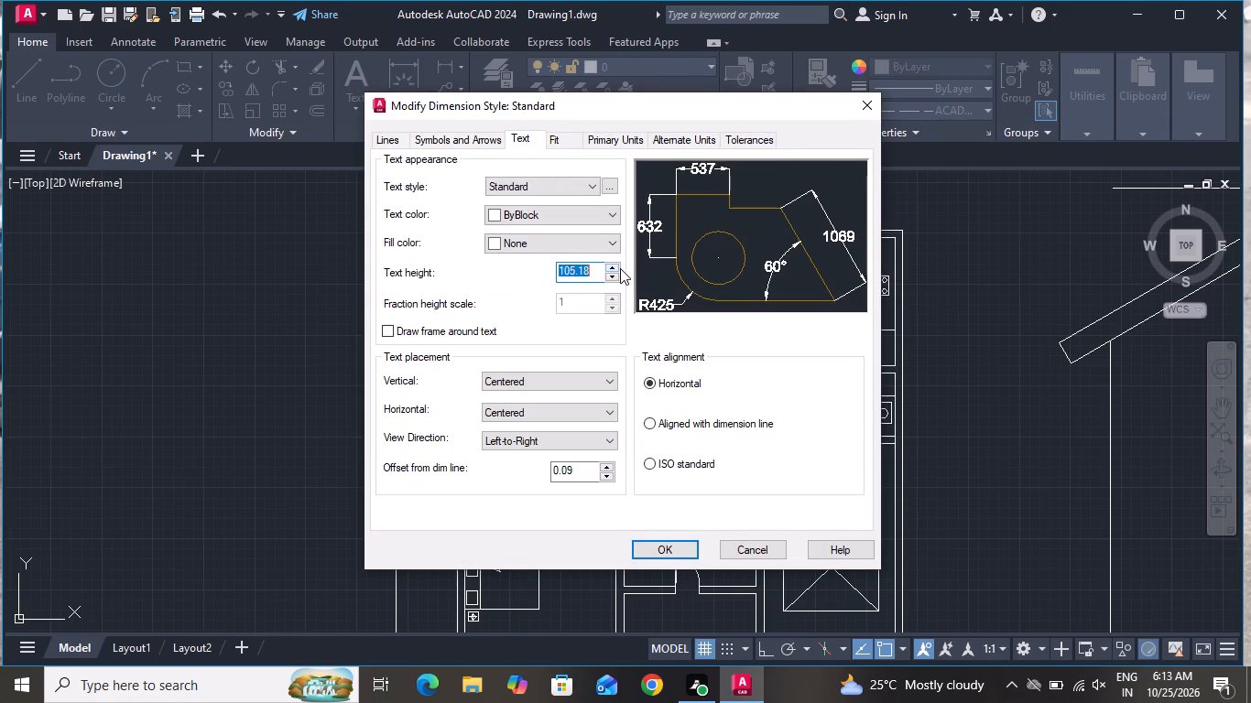
triple_click(621, 263)
left_click(621, 263)
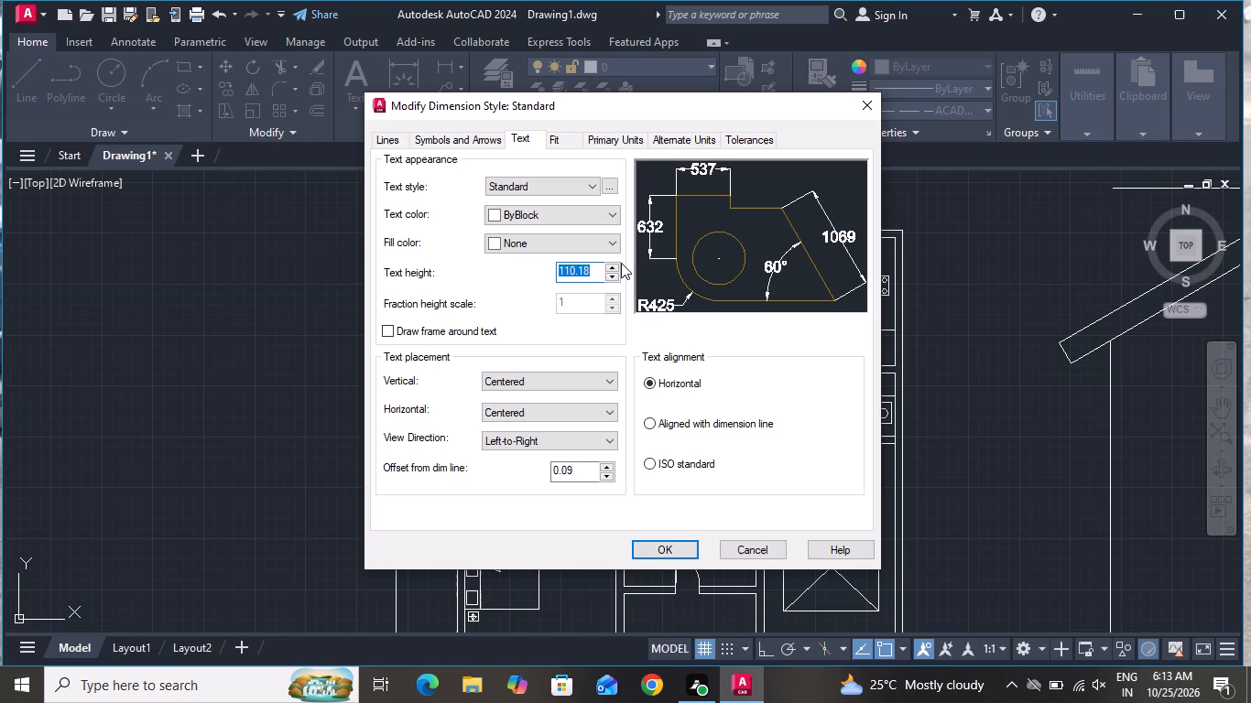
scroll(601, 264, "up", 1)
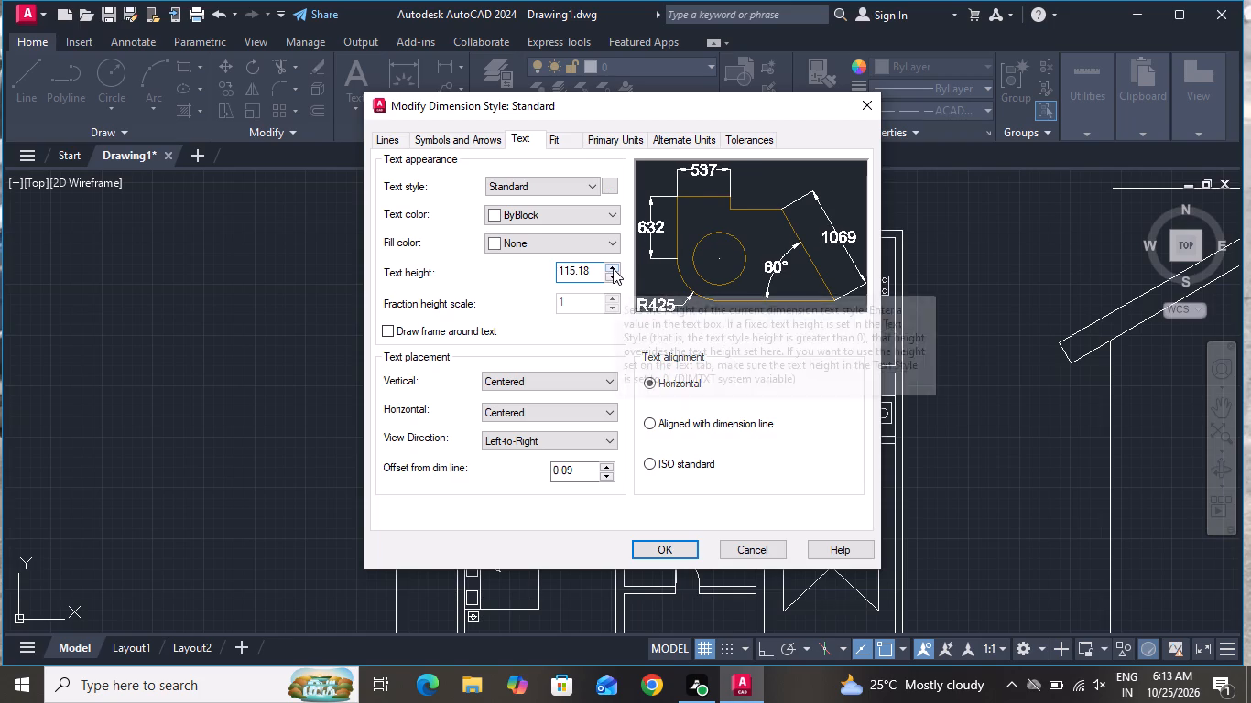
double_click(613, 268)
double_click(614, 268)
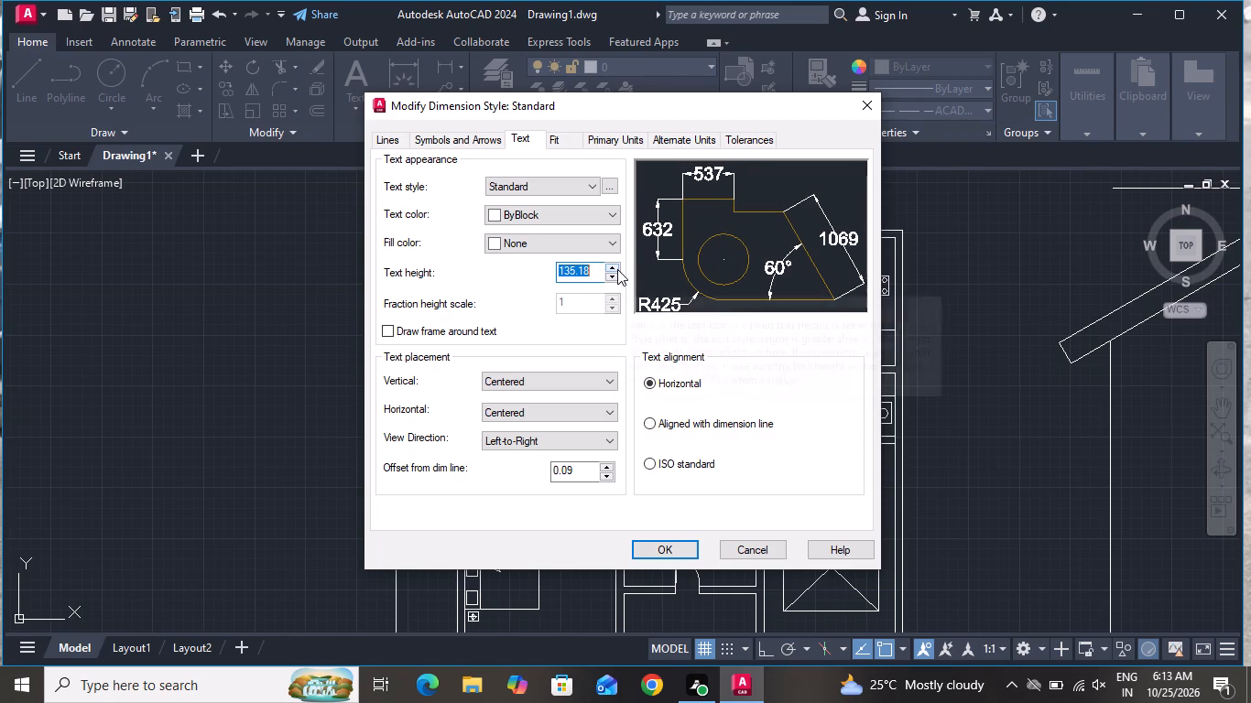
scroll(617, 269, "up", 3)
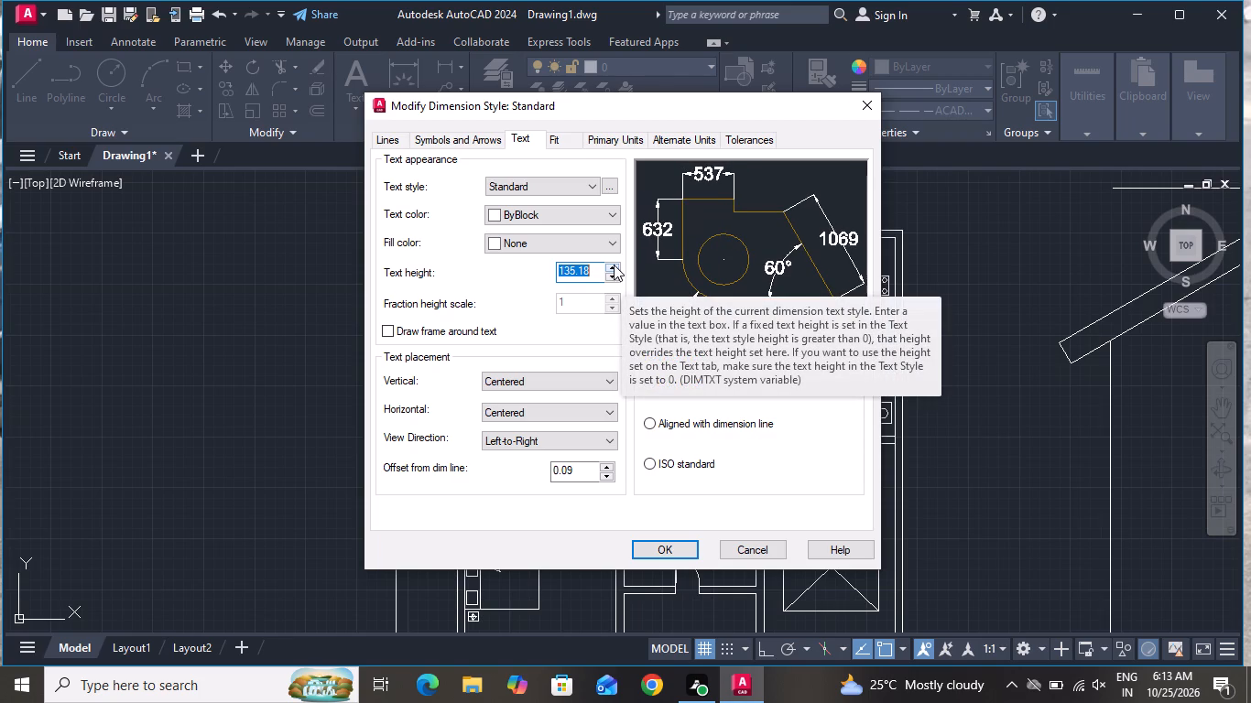
triple_click(614, 264)
triple_click(613, 263)
triple_click(613, 262)
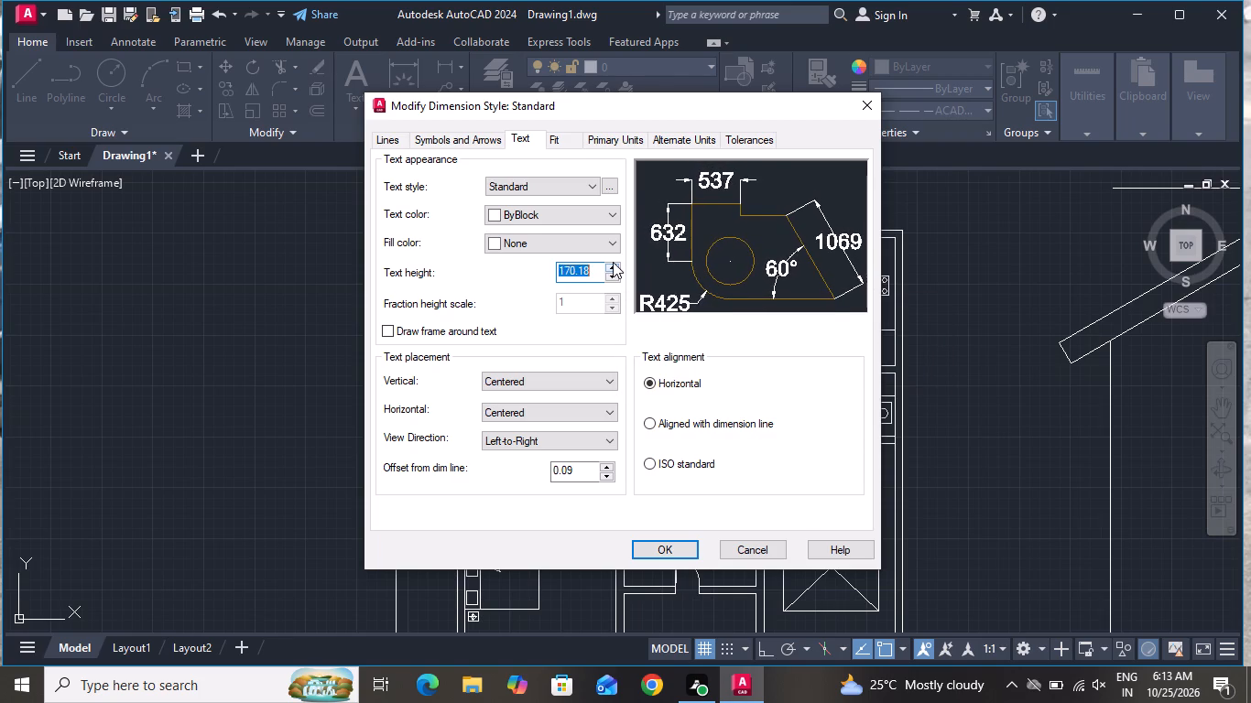
triple_click(613, 262)
left_click(613, 262)
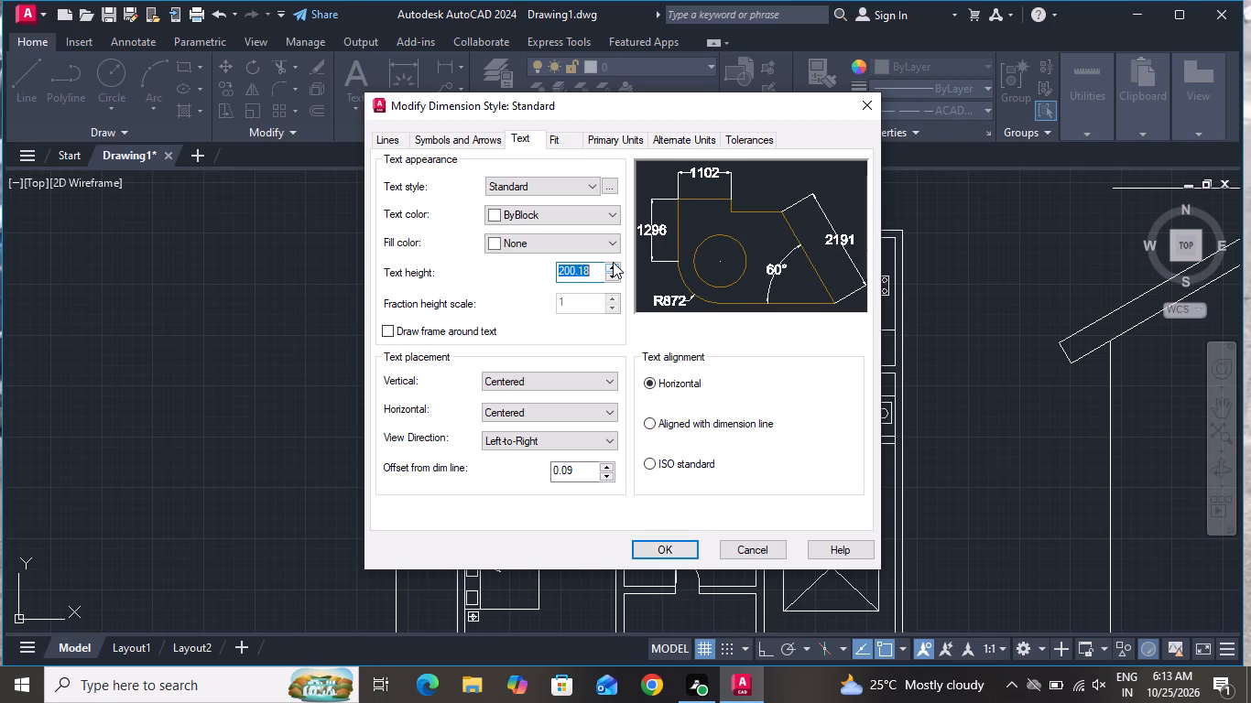
left_click(613, 262)
triple_click(613, 262)
triple_click(615, 262)
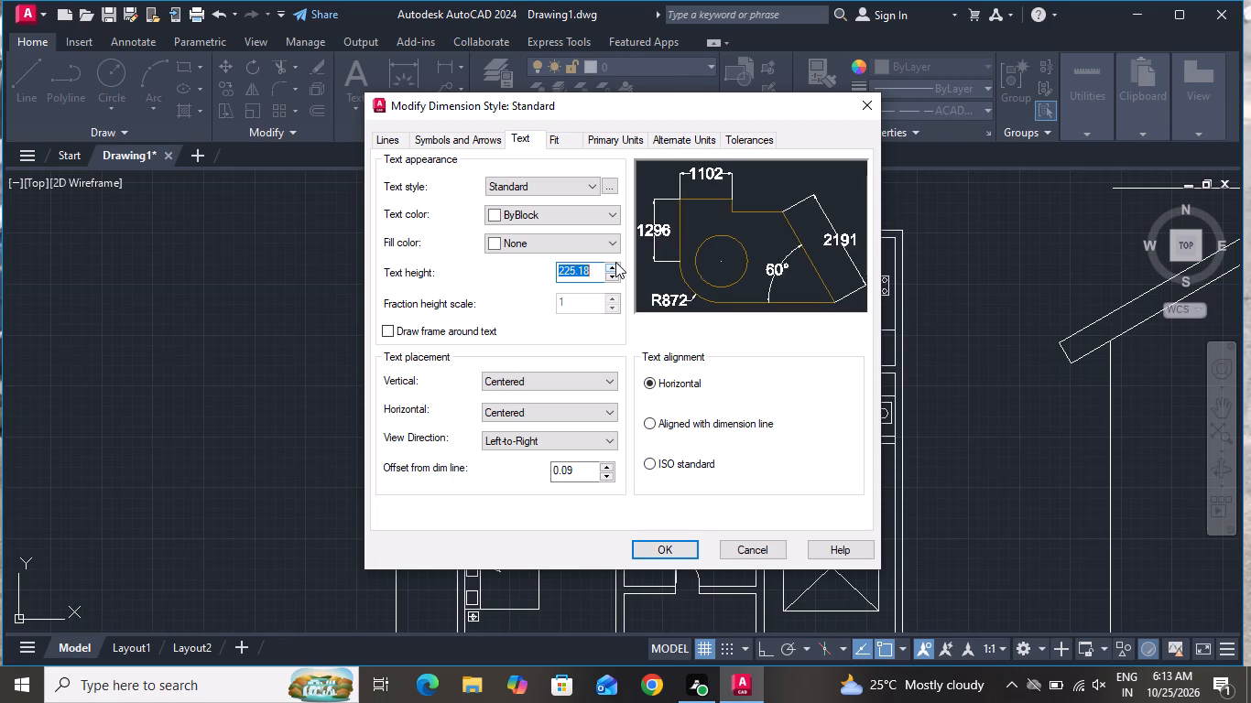
triple_click(615, 262)
triple_click(616, 262)
triple_click(616, 260)
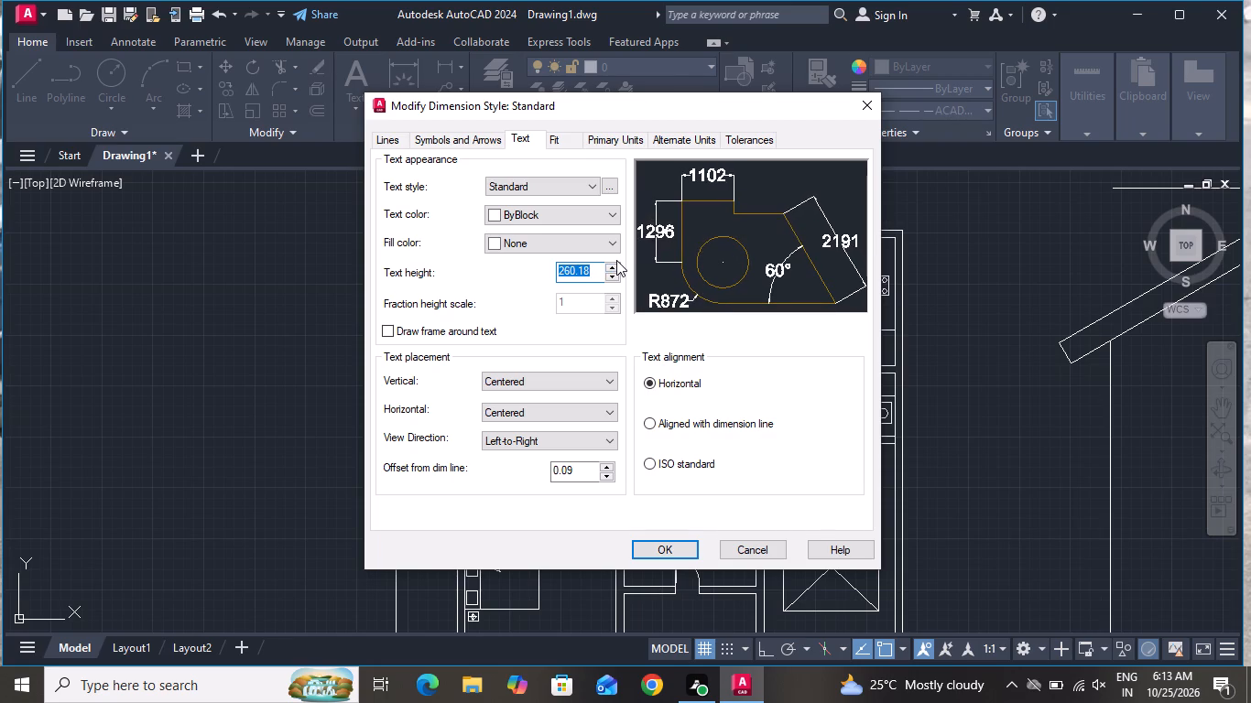
double_click(616, 260)
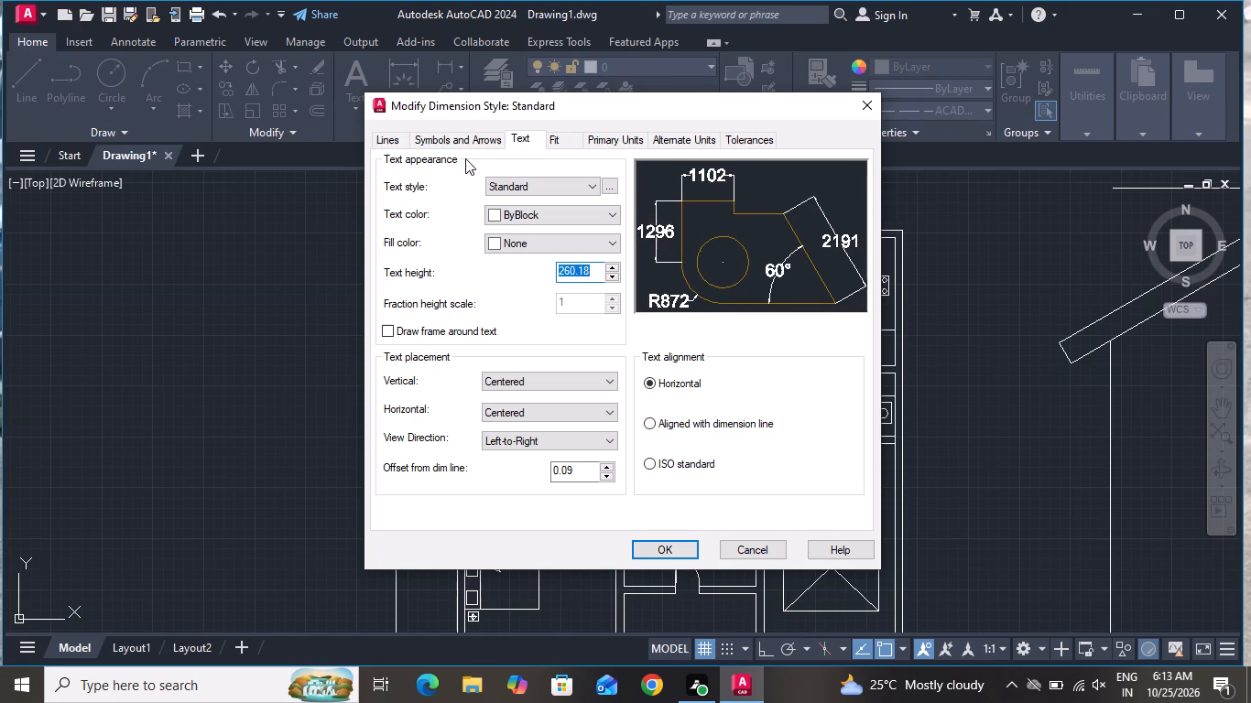
Raise the Standard dimension style's arrow size to about 260, apply the changes and make the style current.
left_click(464, 145)
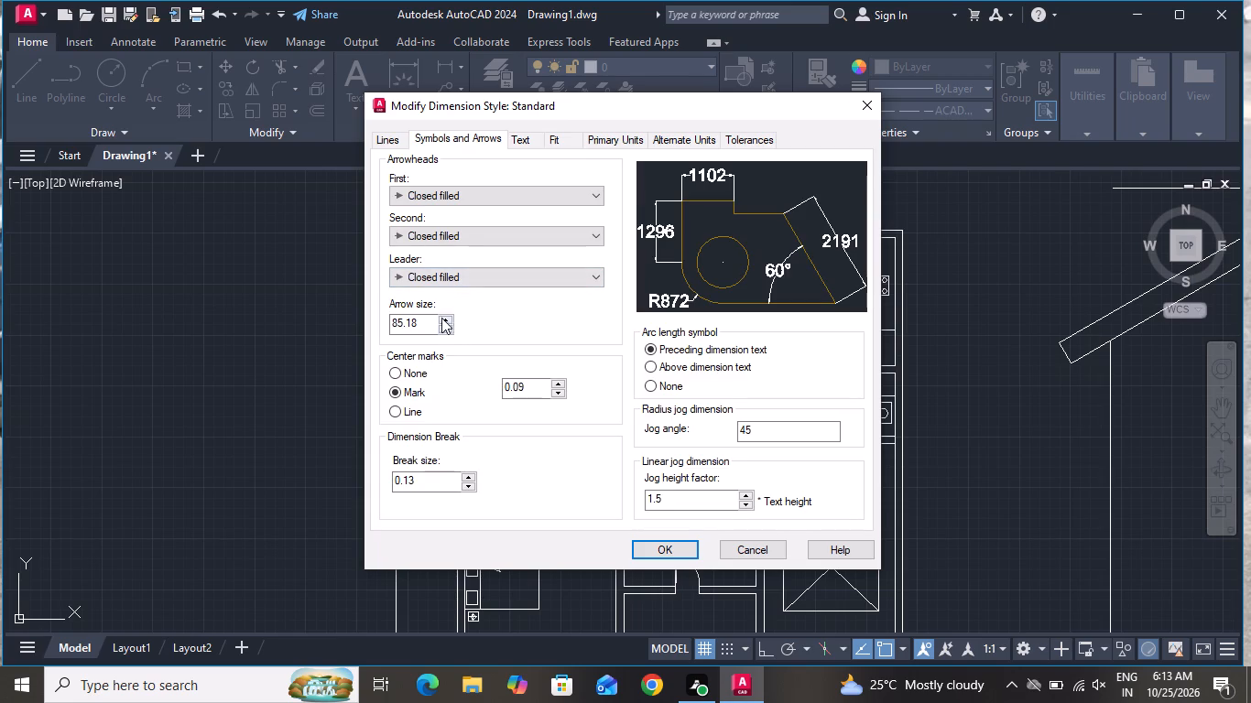
triple_click(441, 317)
triple_click(442, 317)
triple_click(442, 315)
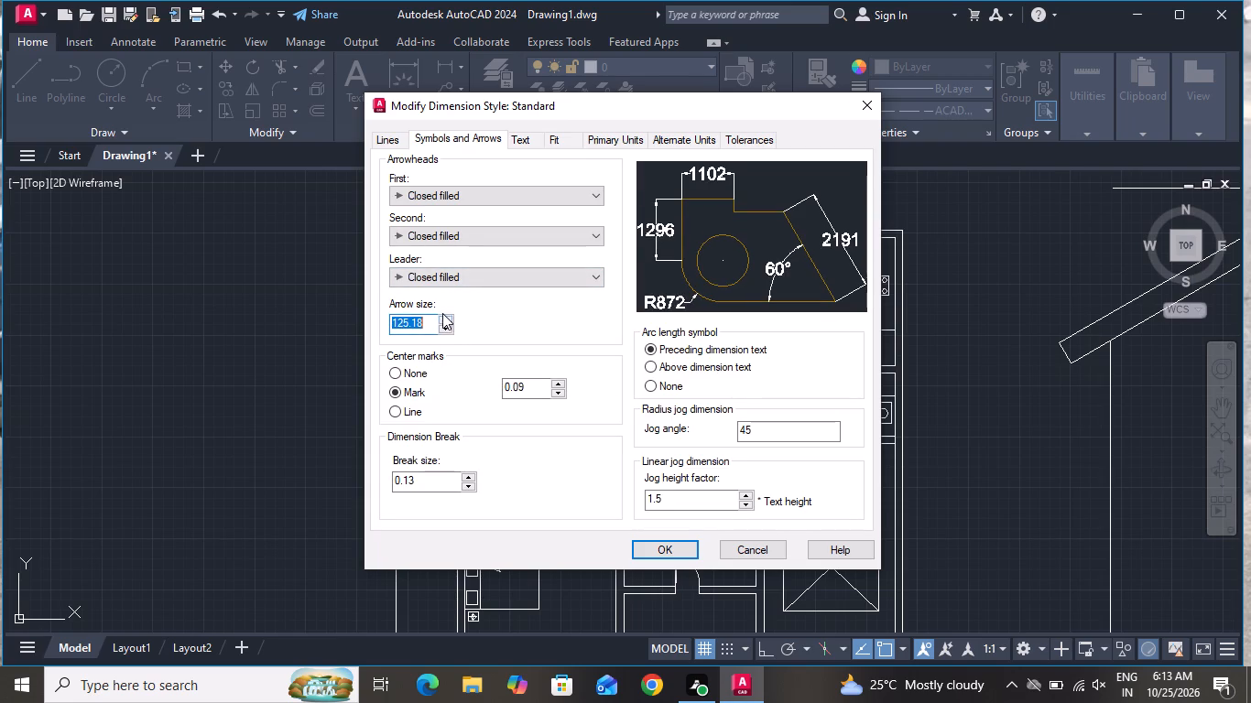
triple_click(443, 313)
double_click(447, 313)
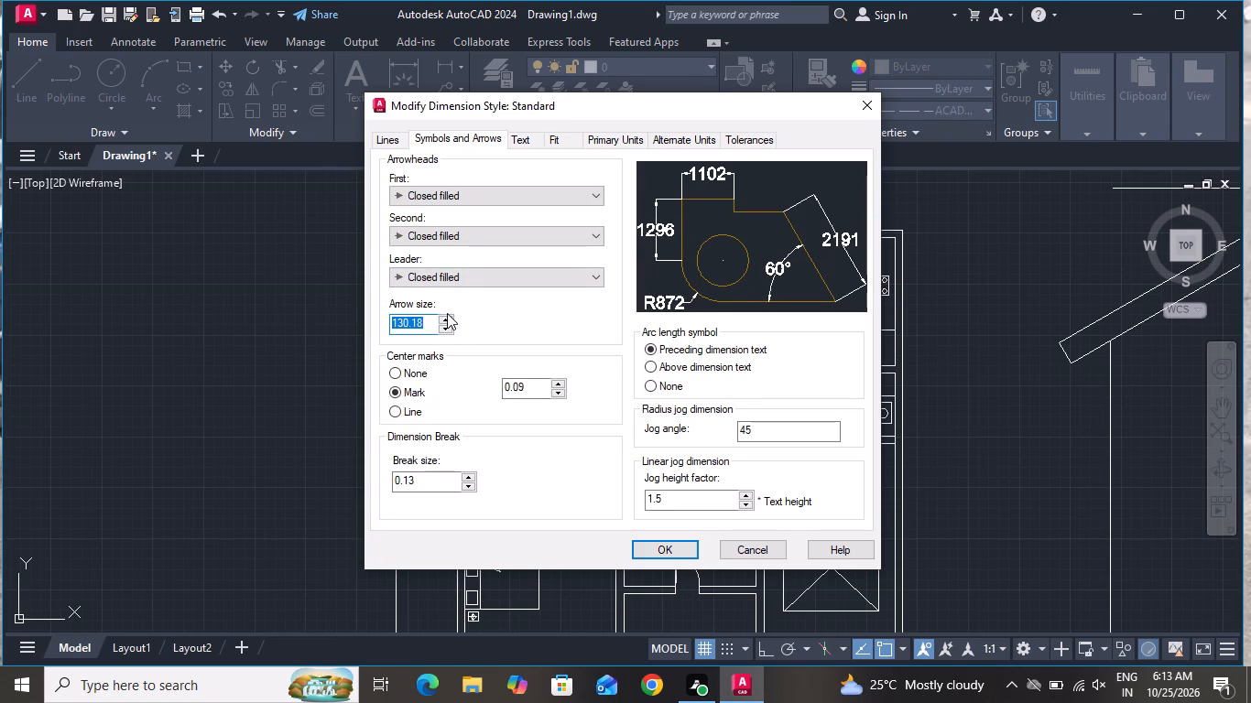
left_click(447, 313)
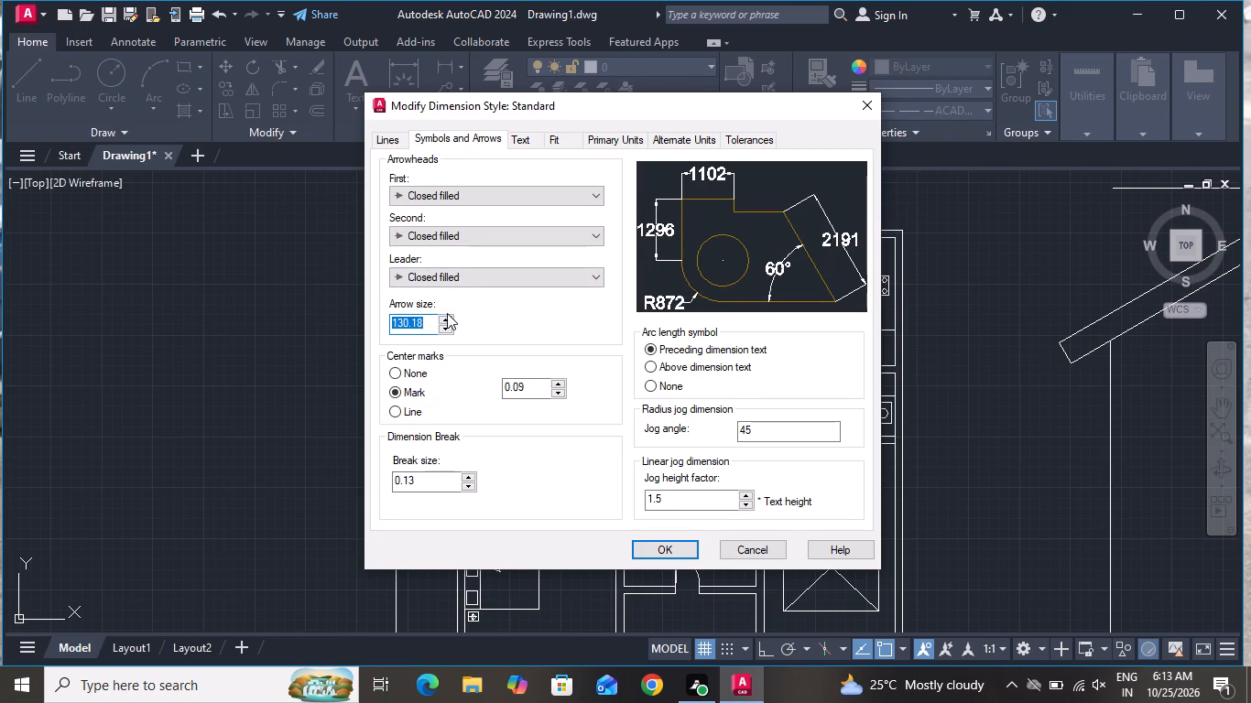
scroll(447, 313, "up", 1)
triple_click(444, 321)
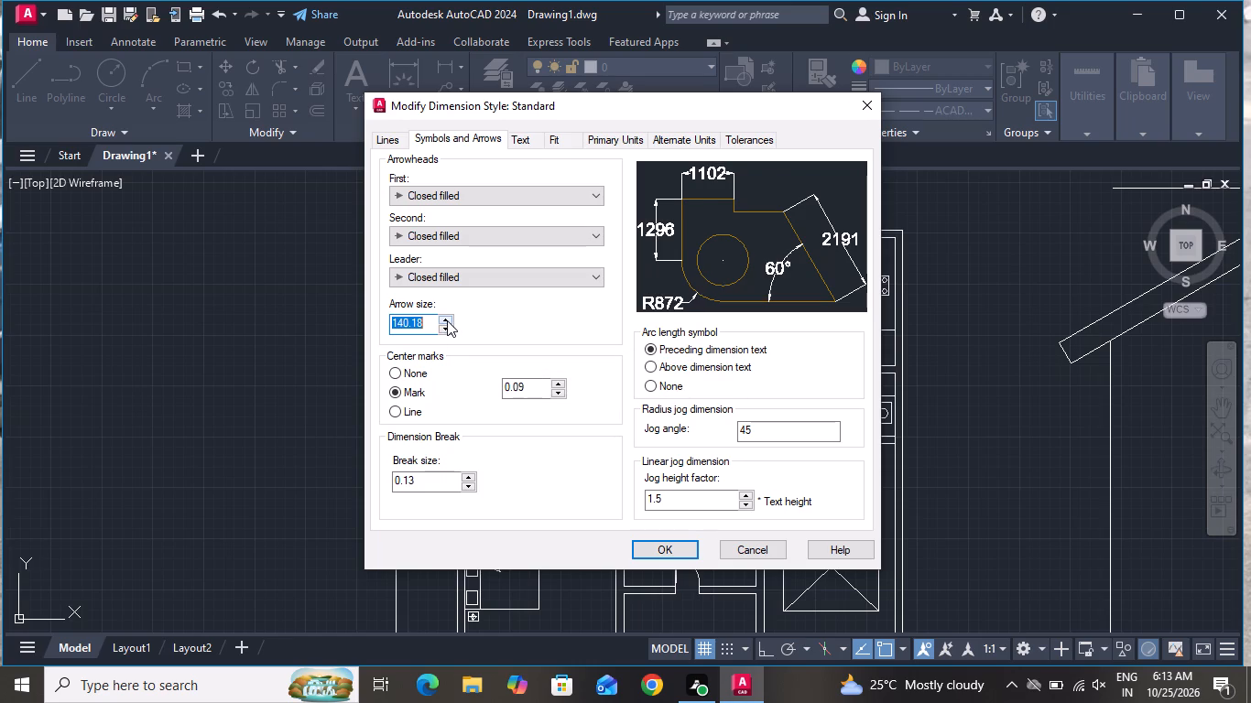
triple_click(450, 320)
triple_click(449, 319)
triple_click(449, 319)
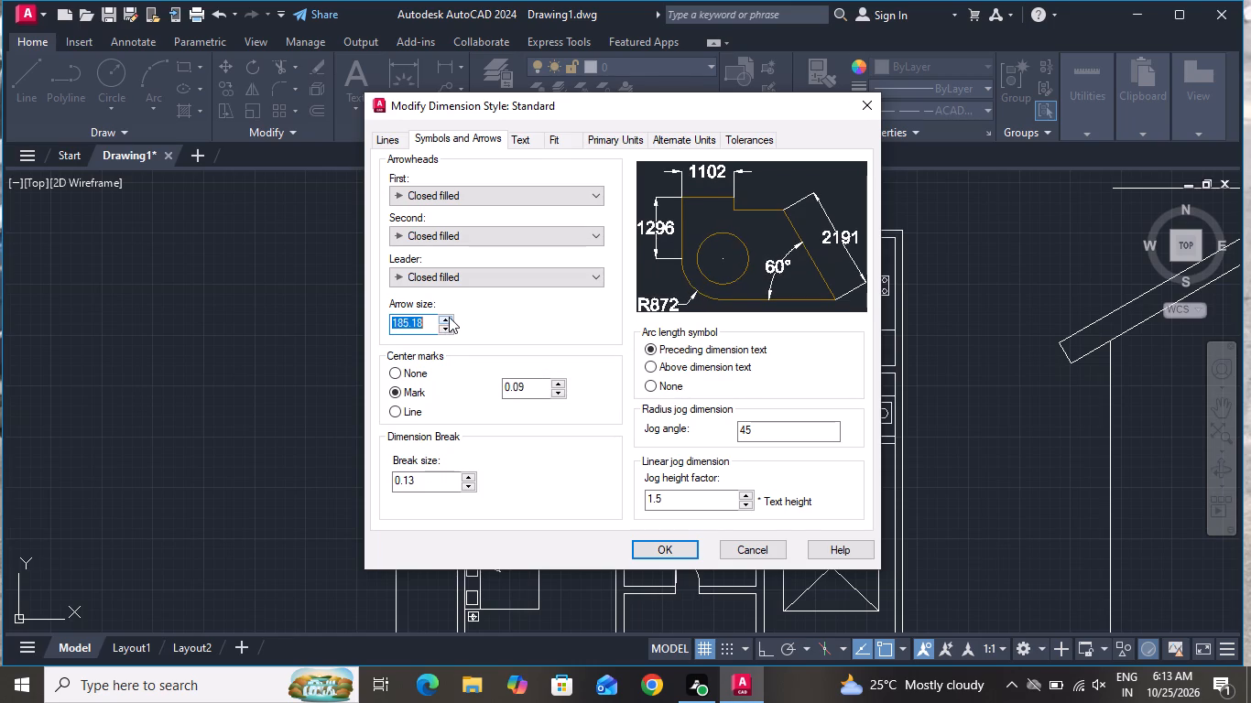
triple_click(449, 317)
triple_click(449, 317)
triple_click(449, 317)
triple_click(449, 316)
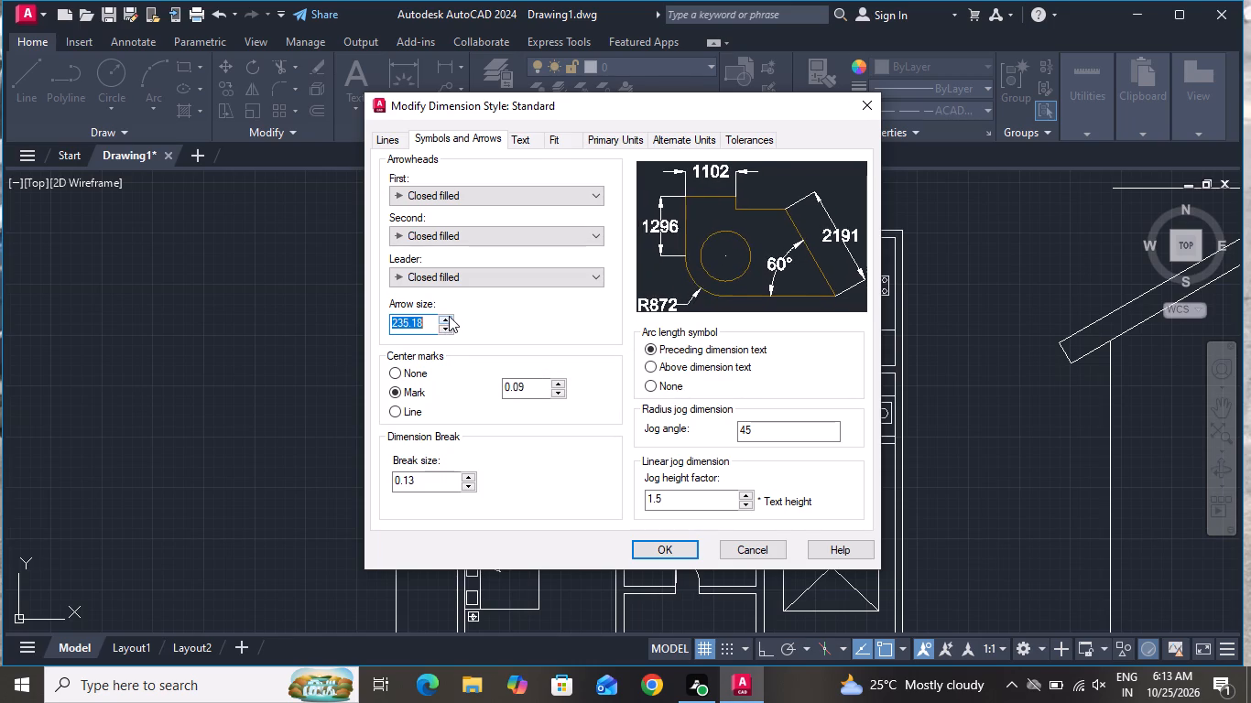
triple_click(448, 311)
triple_click(448, 311)
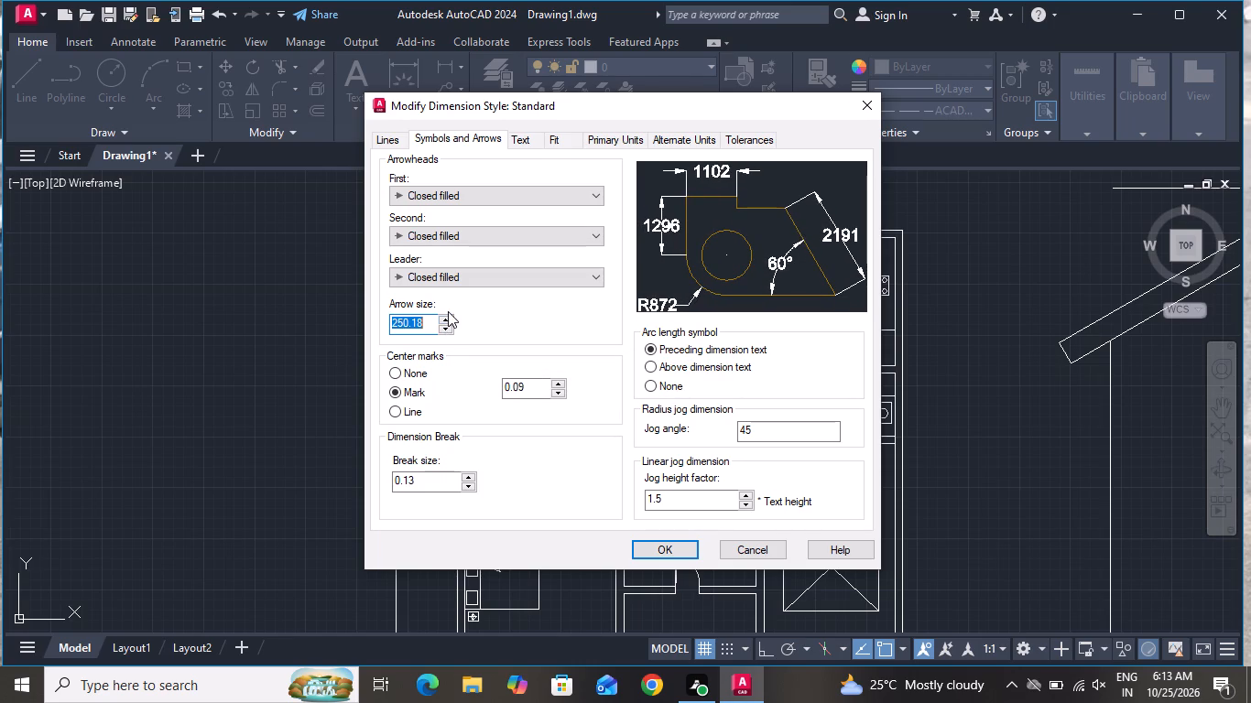
triple_click(448, 311)
triple_click(448, 310)
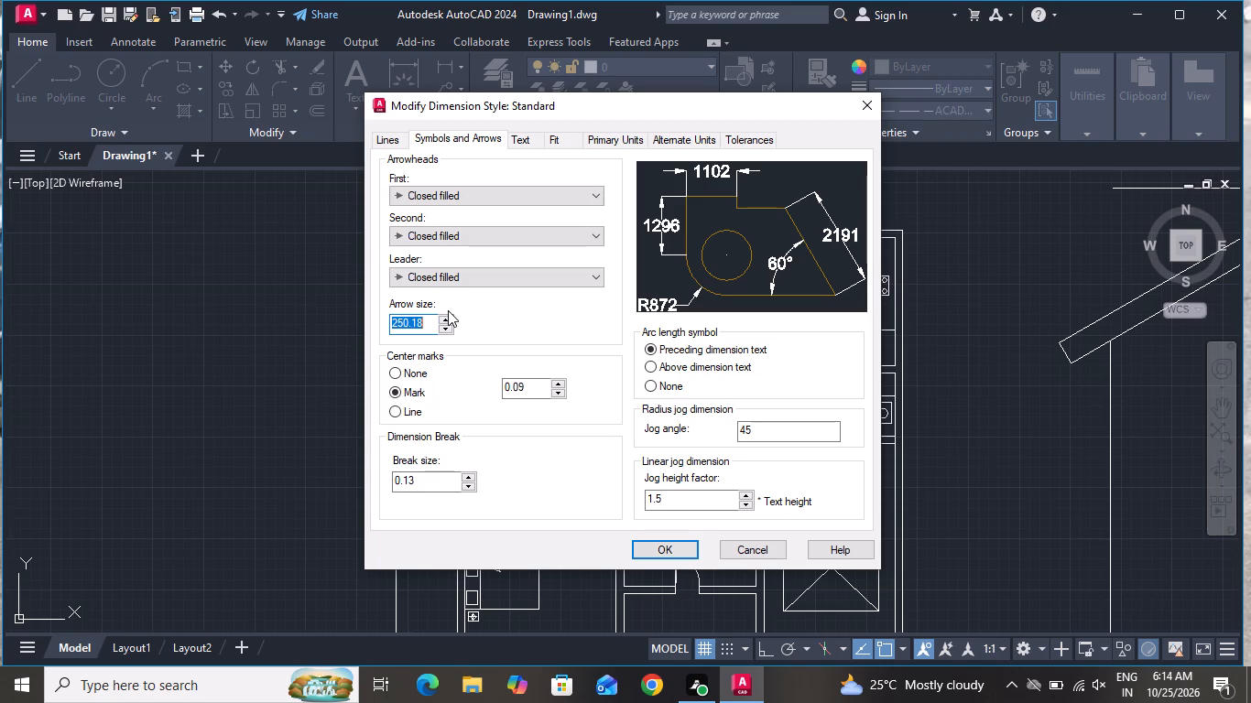
left_click(448, 310)
triple_click(441, 319)
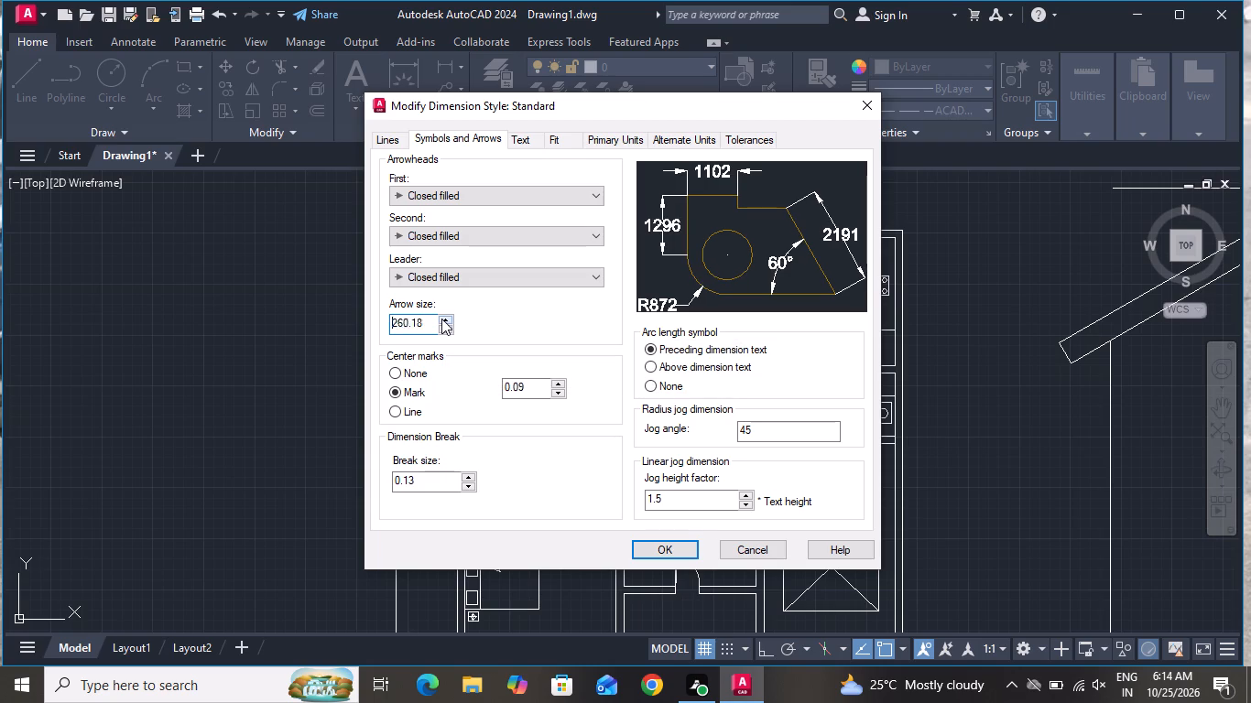
left_click(441, 318)
left_click(652, 548)
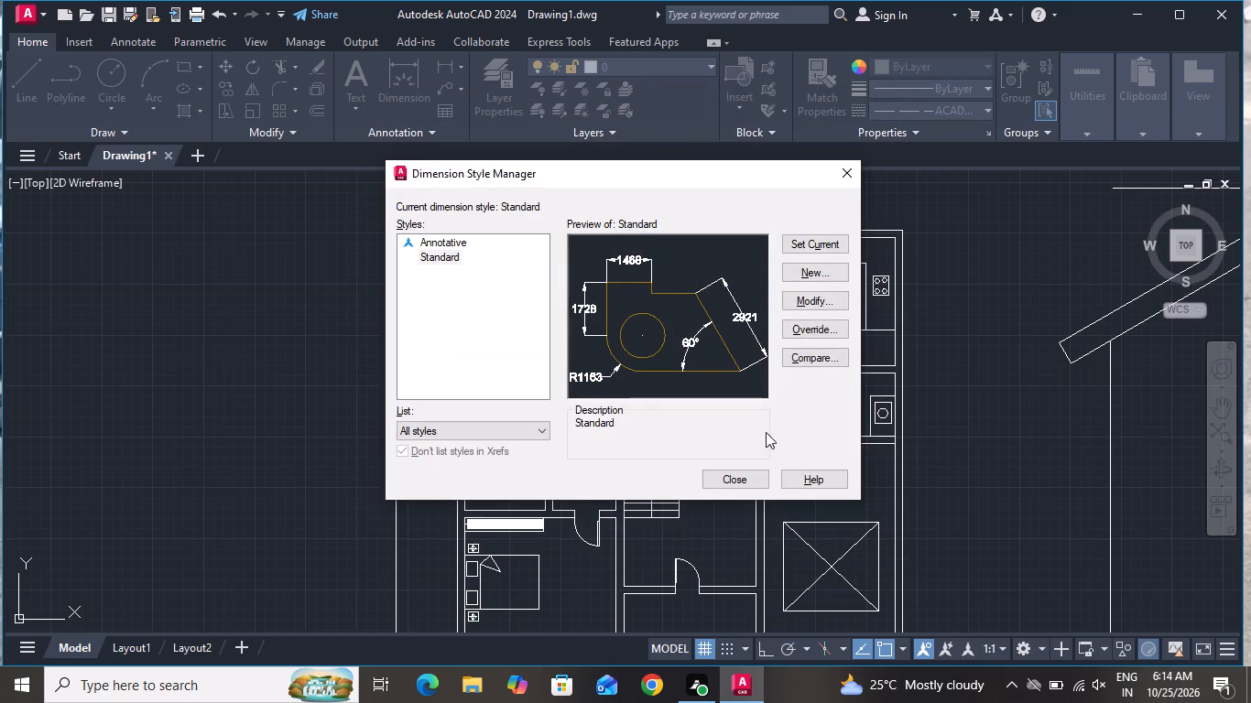
left_click(829, 241)
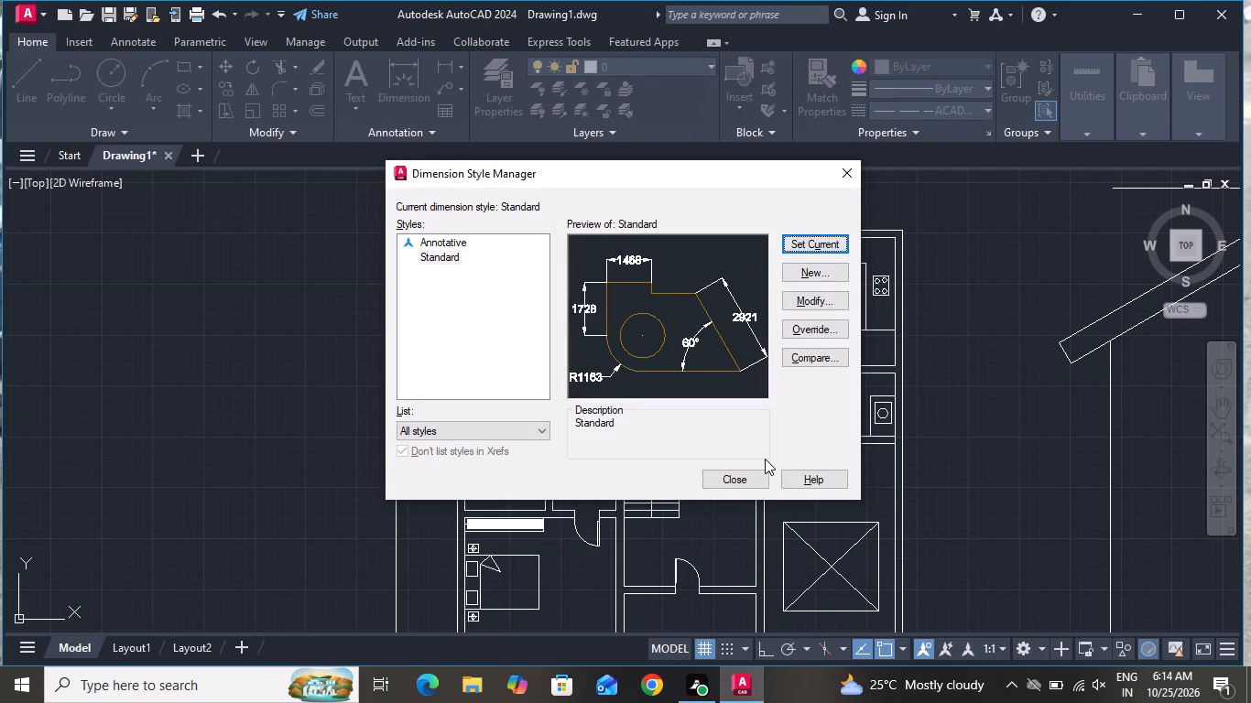
left_click(753, 471)
Delete the vertical linear dimension beside the ground floor plan's left outer wall.
scroll(418, 374, "down", 1)
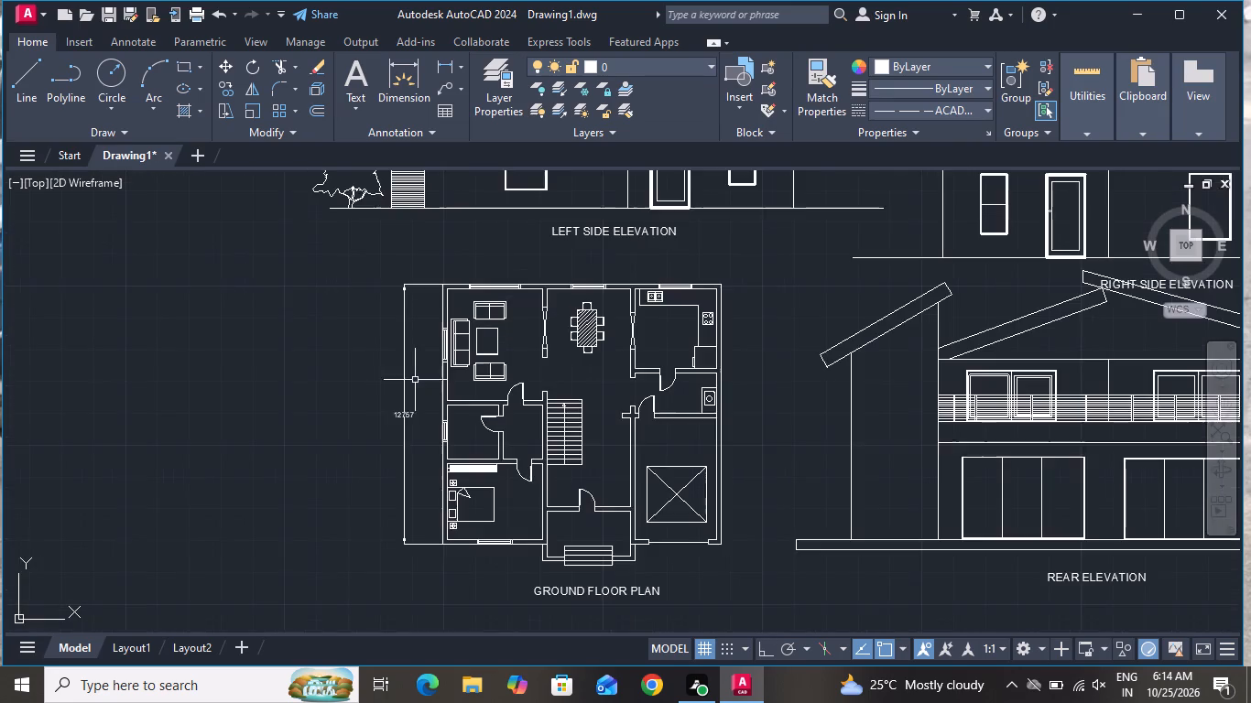
scroll(402, 422, "up", 2)
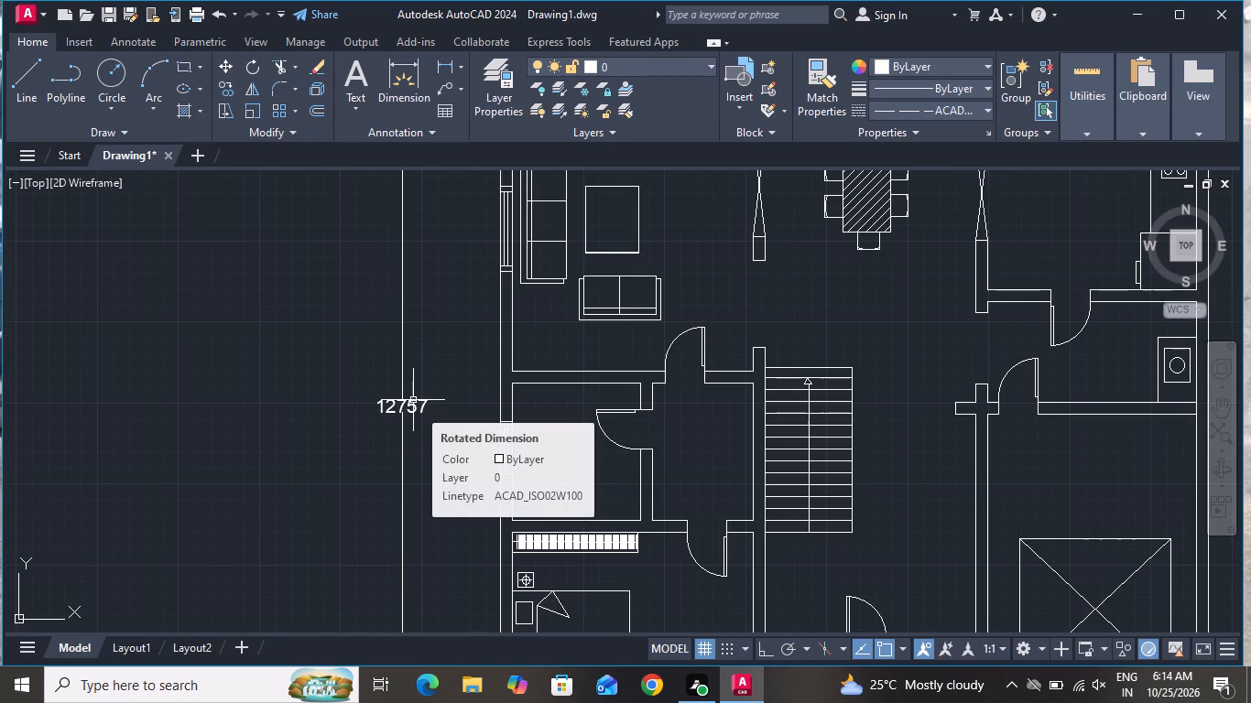
scroll(413, 400, "up", 1)
scroll(403, 639, "down", 2)
scroll(445, 519, "down", 4)
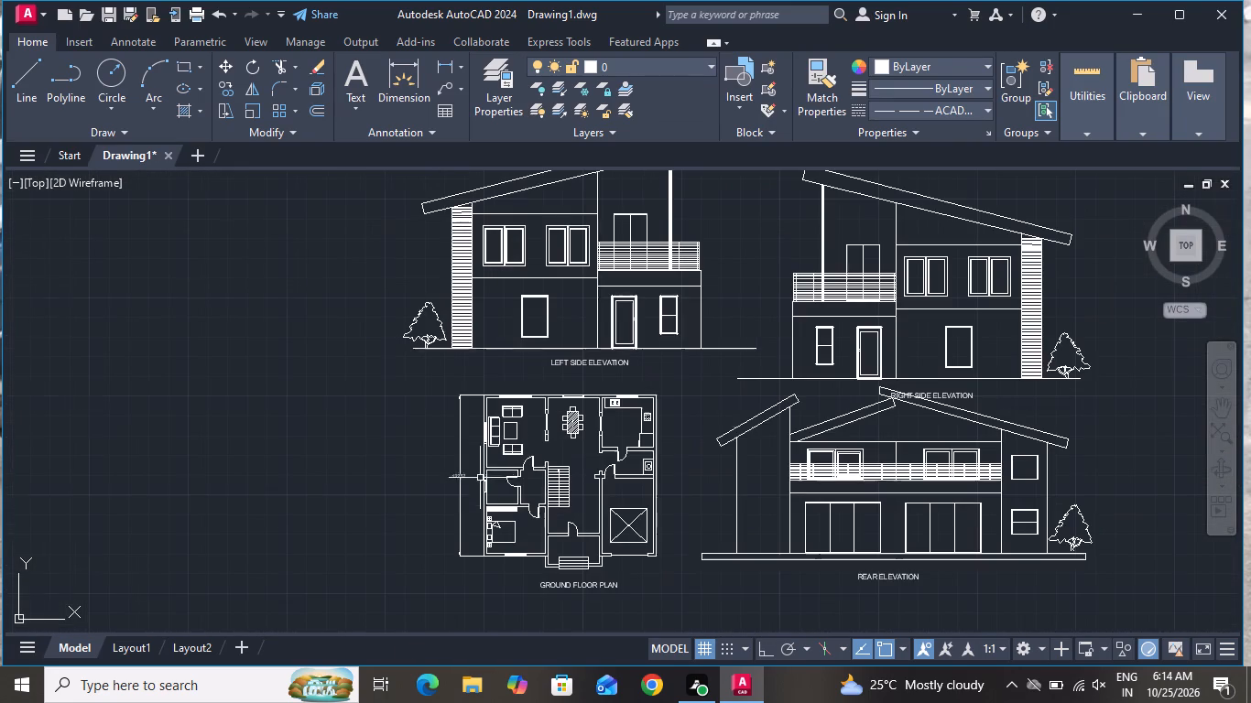
left_click(473, 453)
left_click(390, 454)
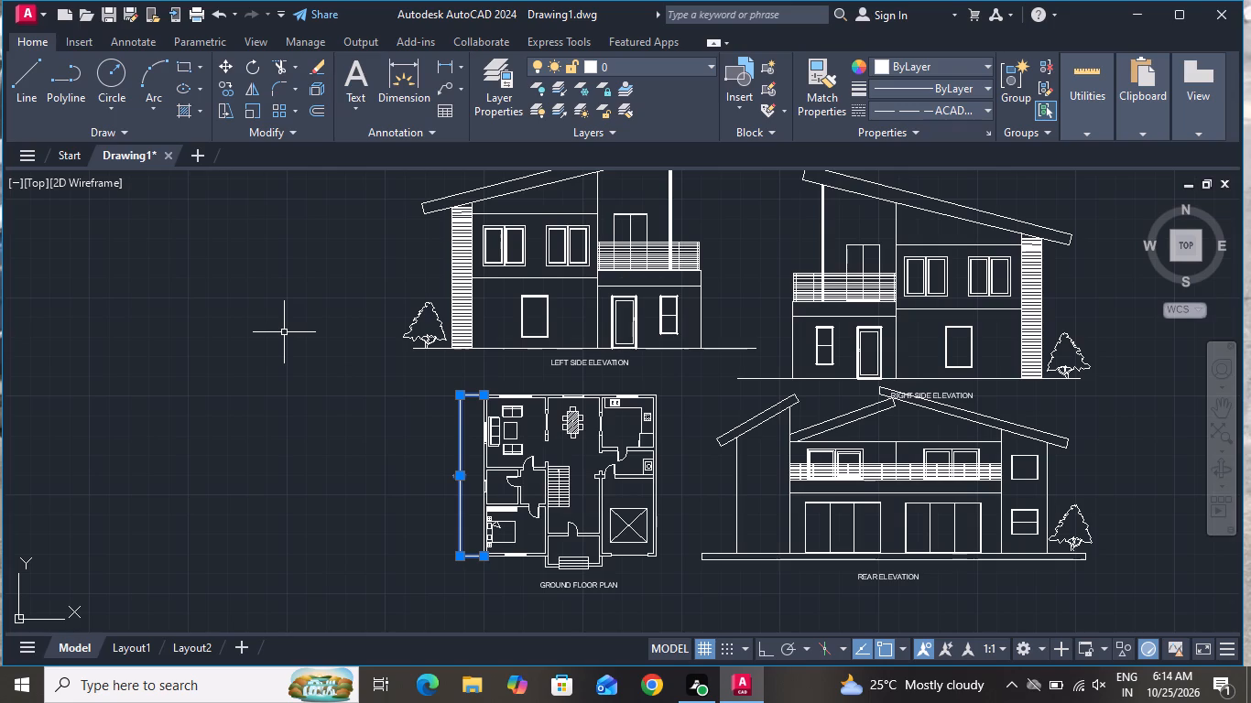
key("Delete")
Move the RIGHT SIDE ELEVATION title farther right and slightly up, beneath the elevation's ground line.
scroll(392, 483, "down", 1)
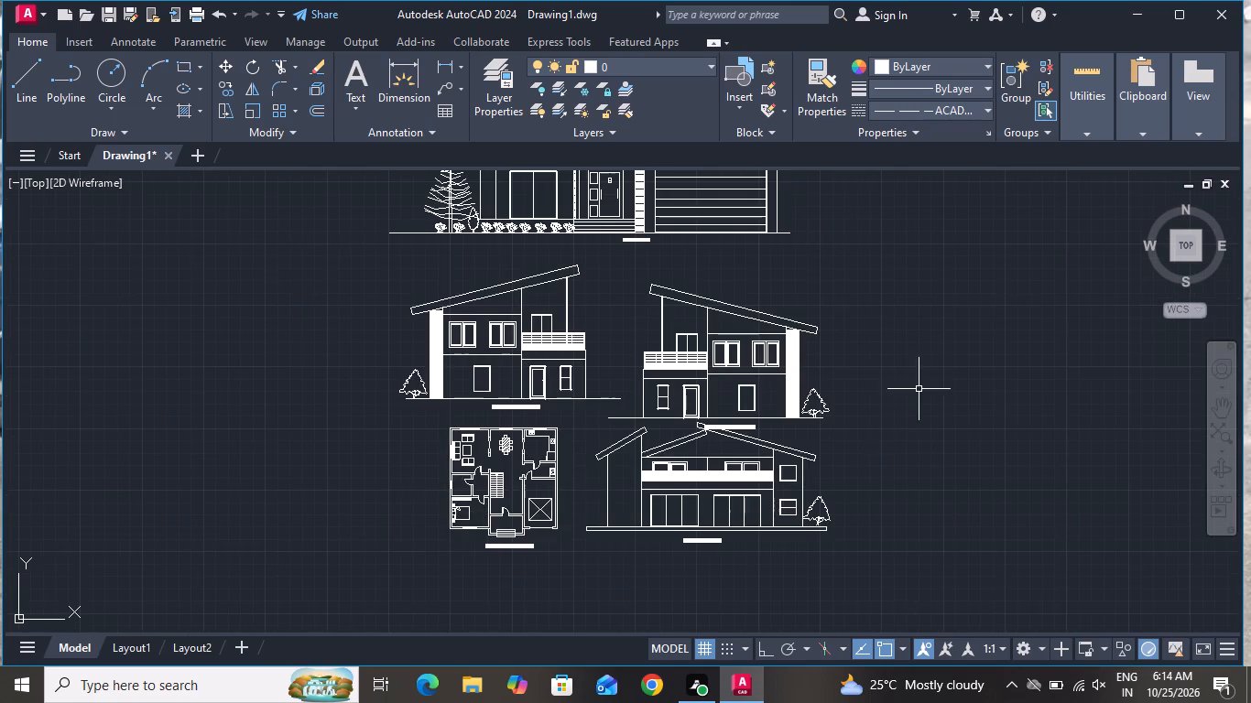
scroll(767, 410, "up", 3)
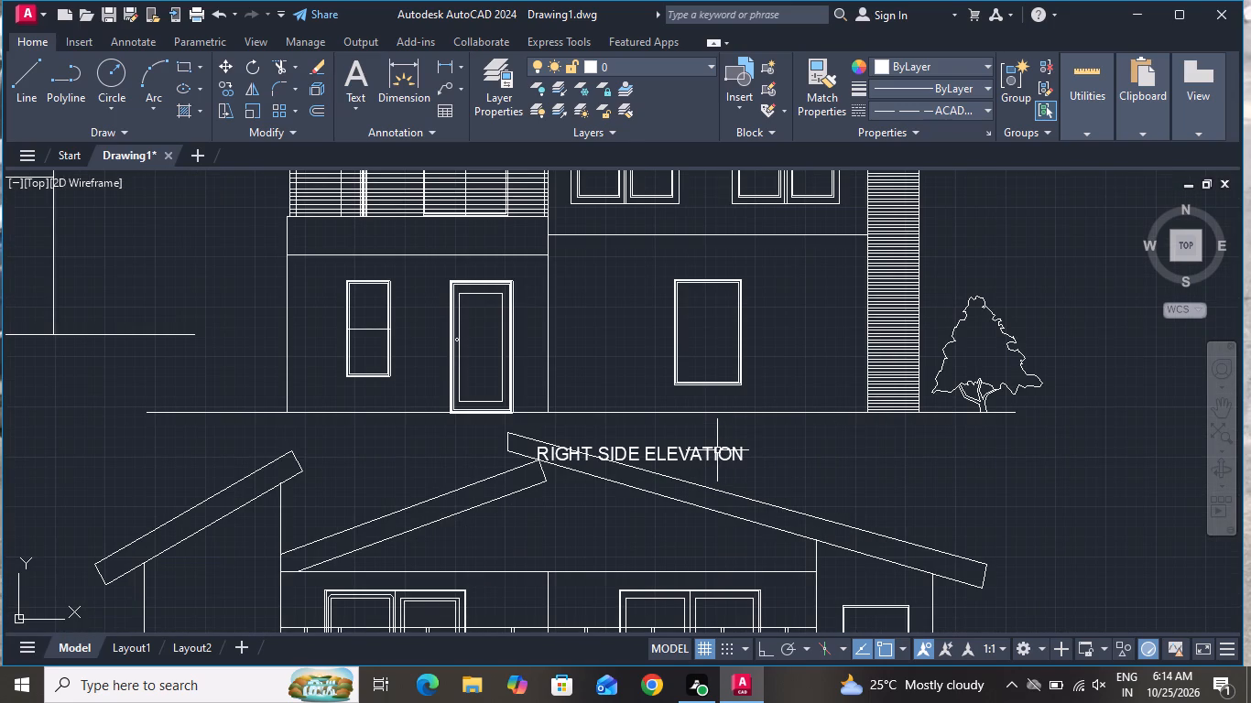
left_click(717, 448)
left_click(221, 62)
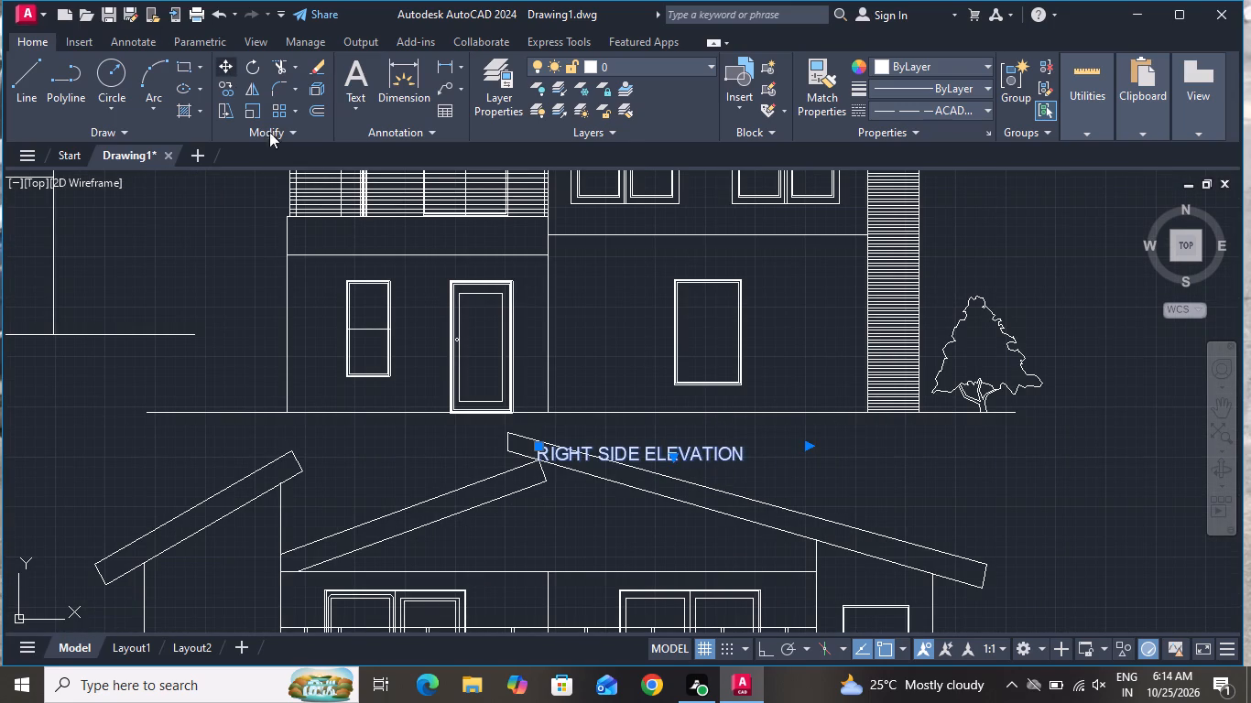
left_click(682, 457)
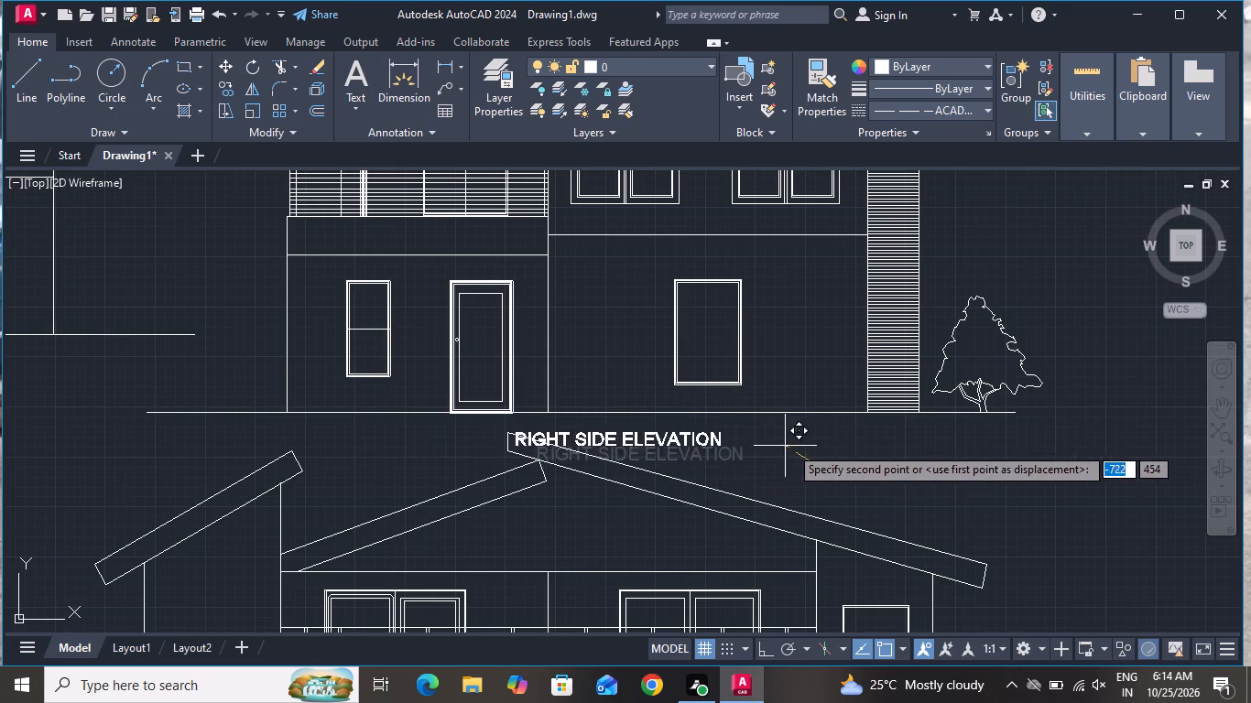
left_click(868, 439)
scroll(846, 484, "down", 2)
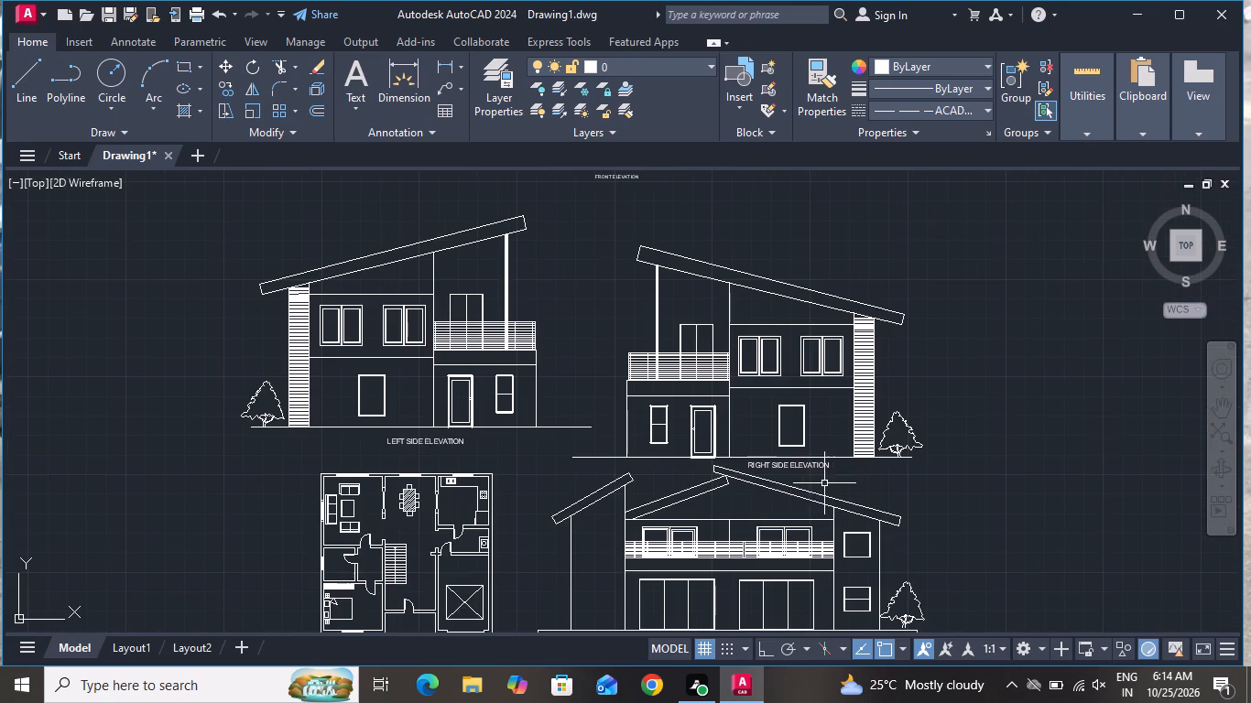
Move the whole right side elevation with its title upward and slightly right, clear of the rear elevation's roof.
left_click(961, 248)
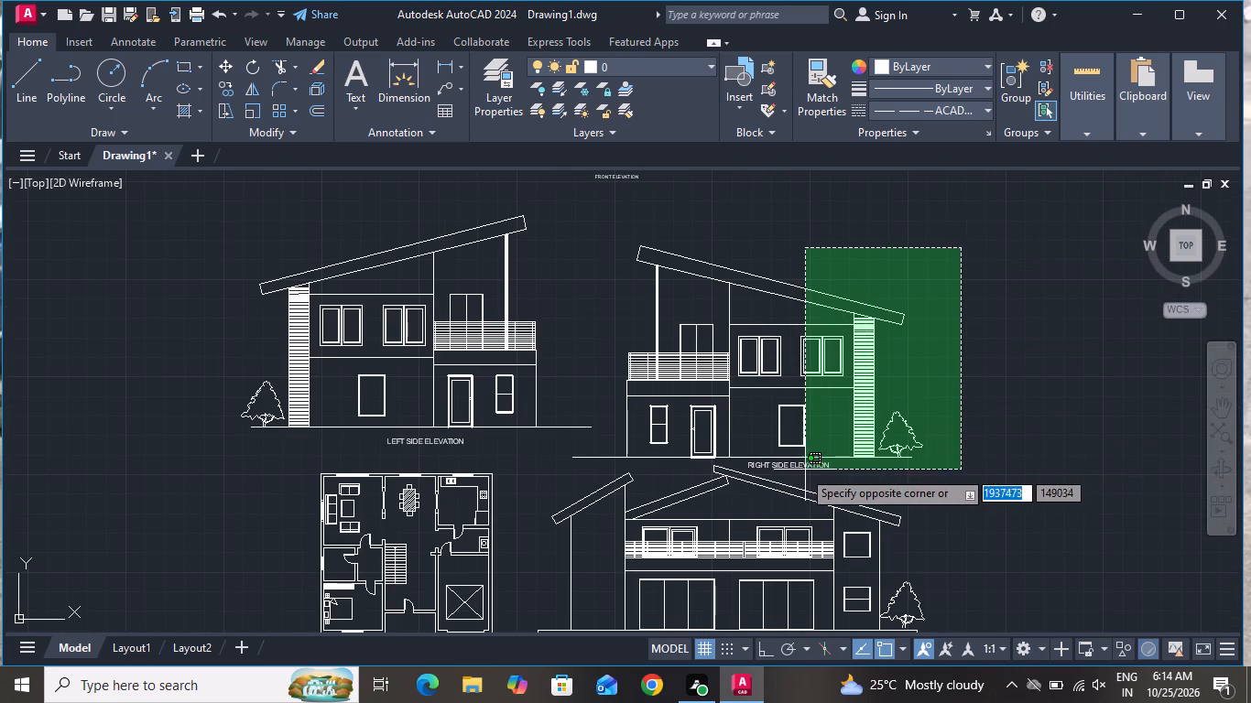
left_click(788, 468)
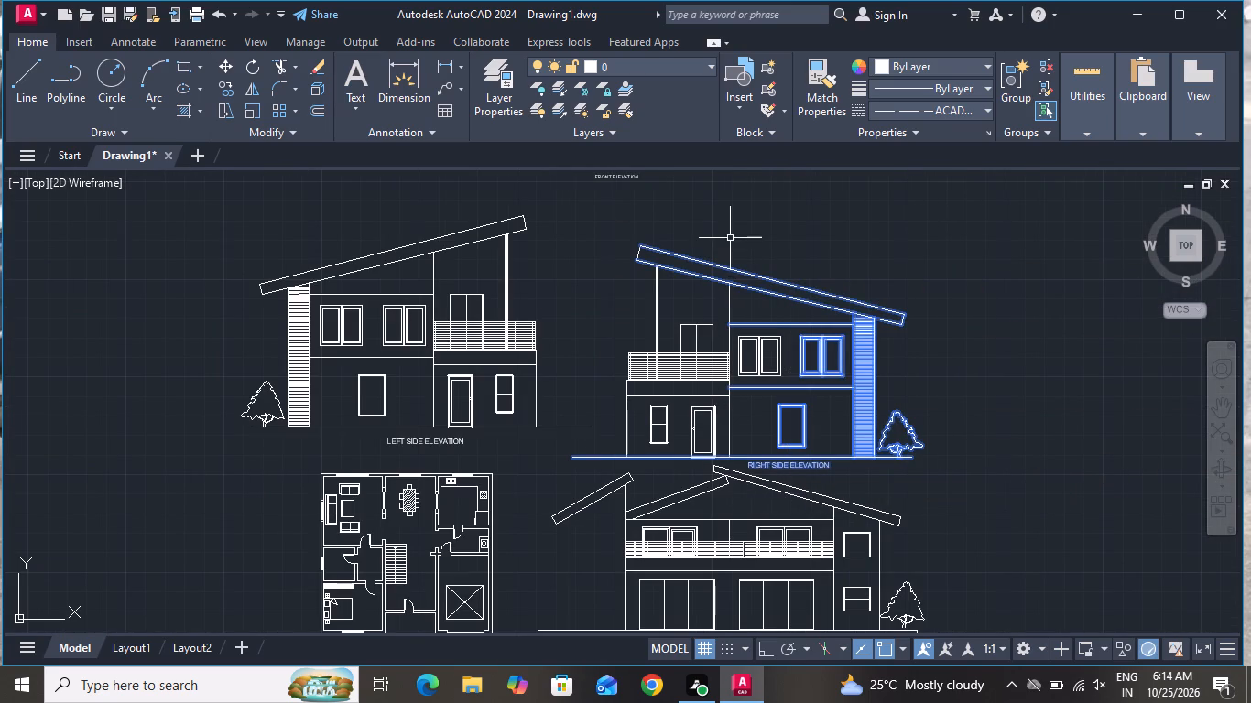
left_click(730, 238)
left_click(617, 449)
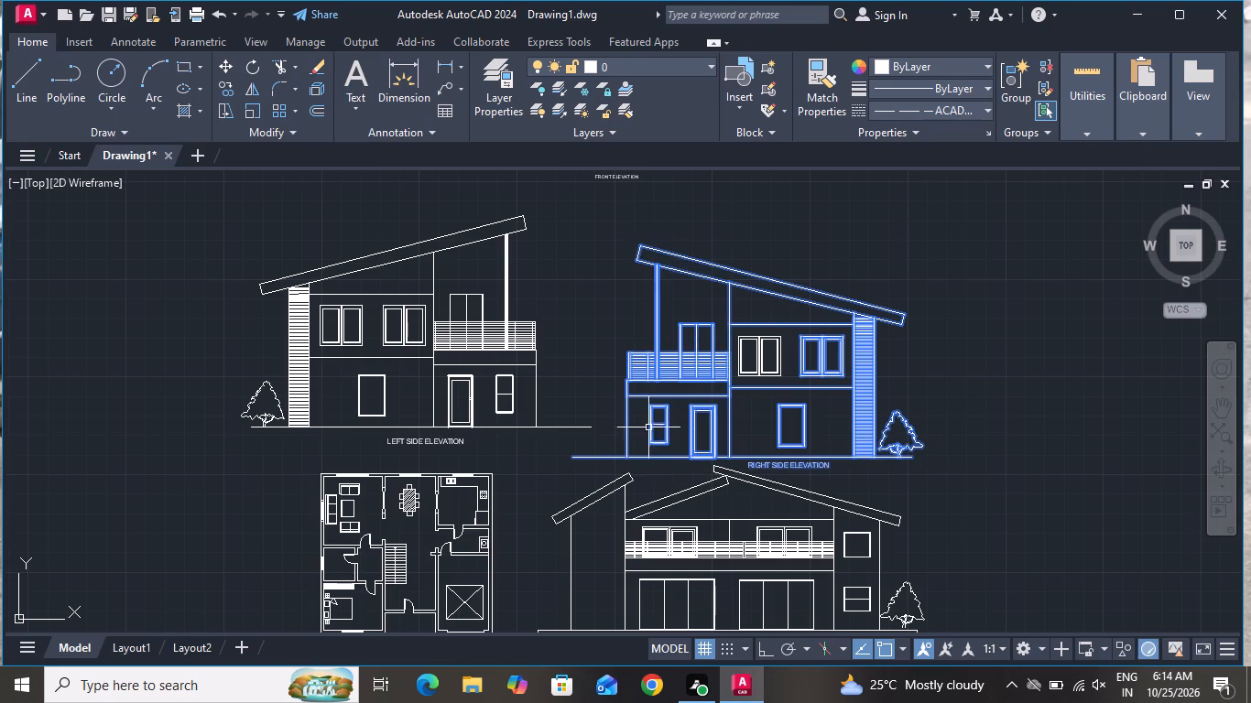
left_click(792, 317)
left_click(687, 403)
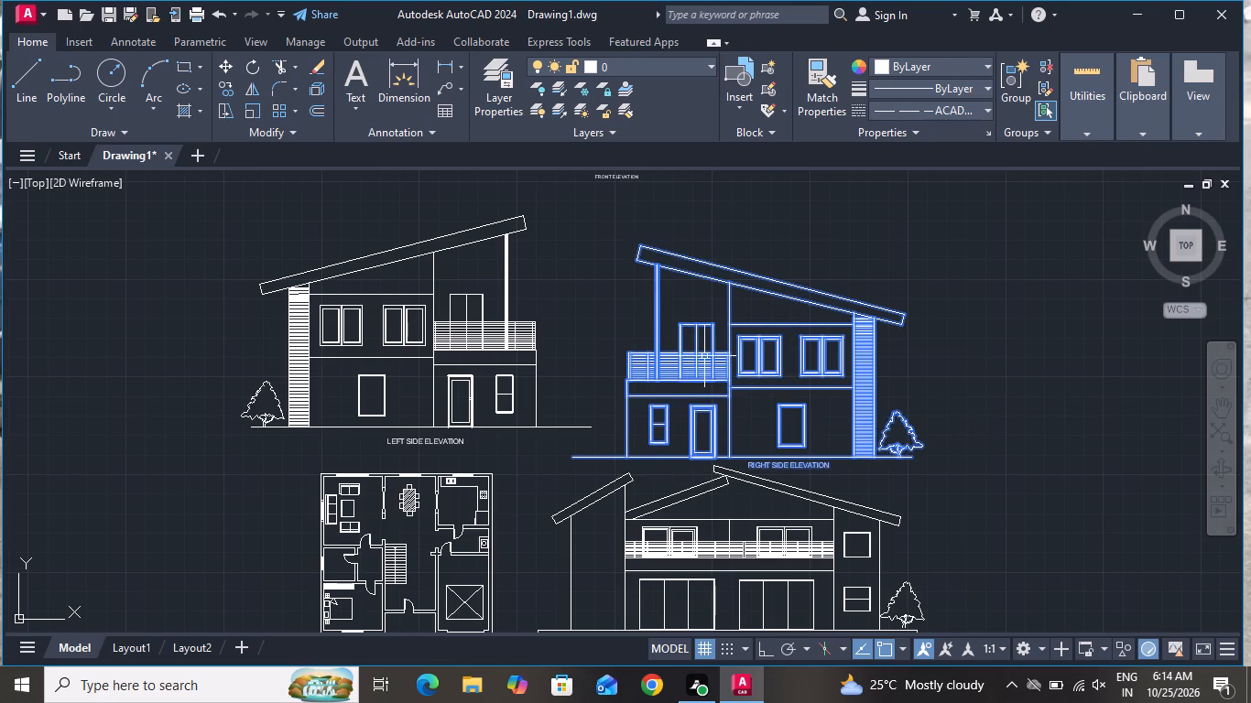
scroll(704, 356, "down", 1)
left_click(228, 69)
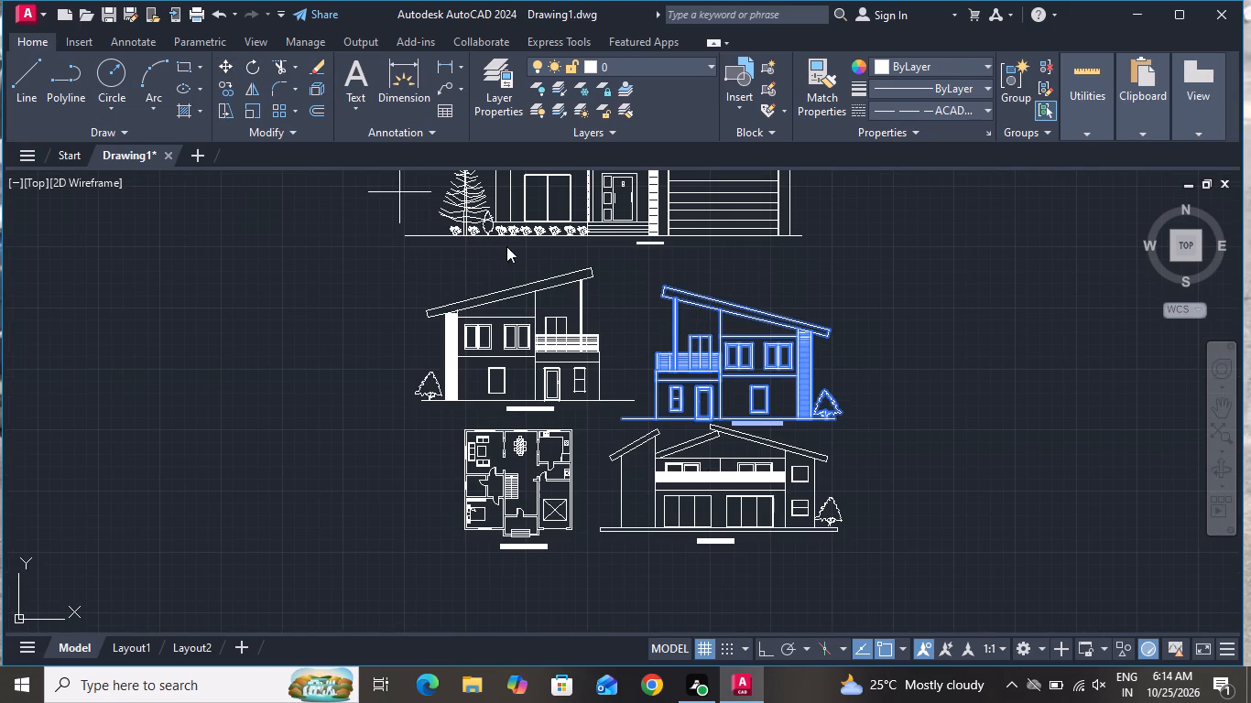
scroll(745, 416, "up", 1)
left_click(732, 436)
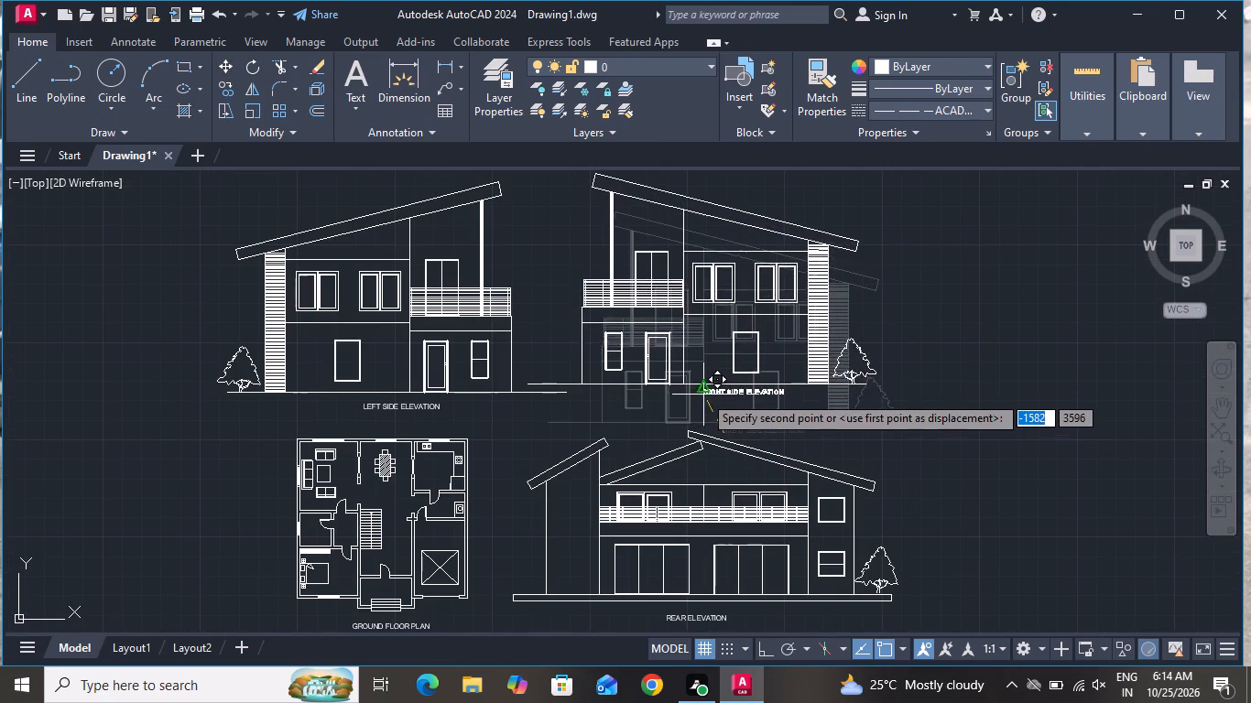
left_click(750, 392)
scroll(732, 411, "down", 1)
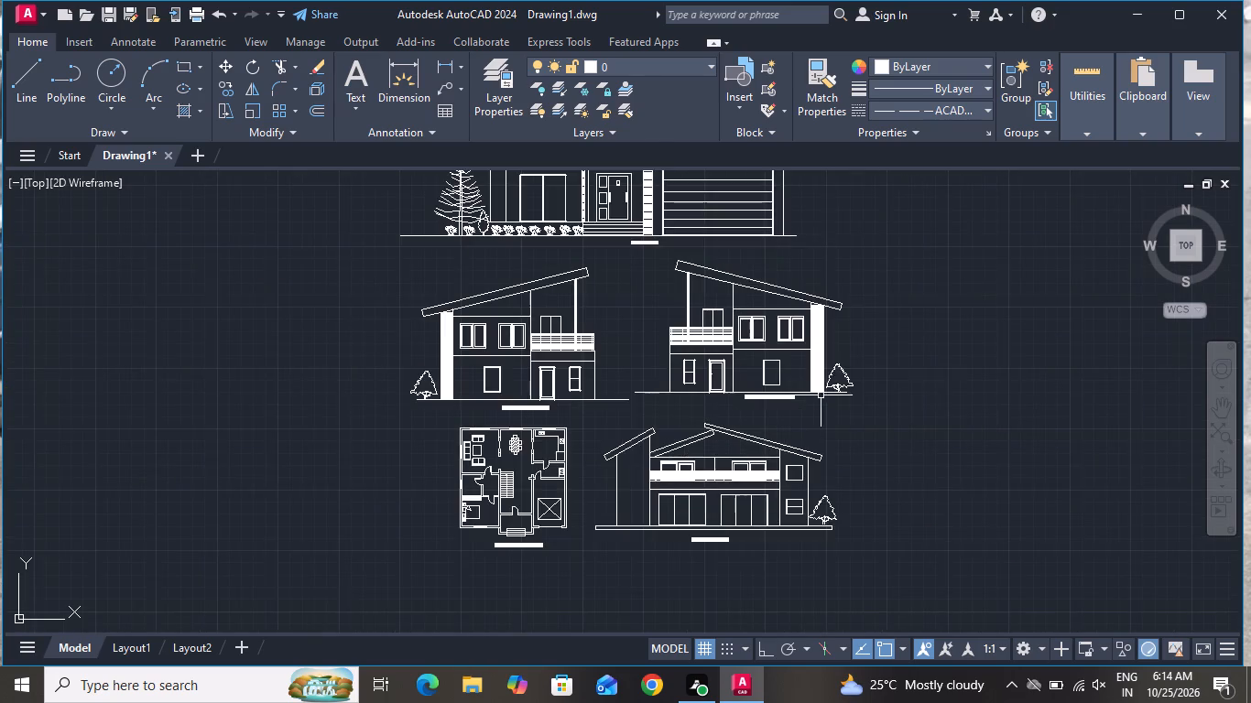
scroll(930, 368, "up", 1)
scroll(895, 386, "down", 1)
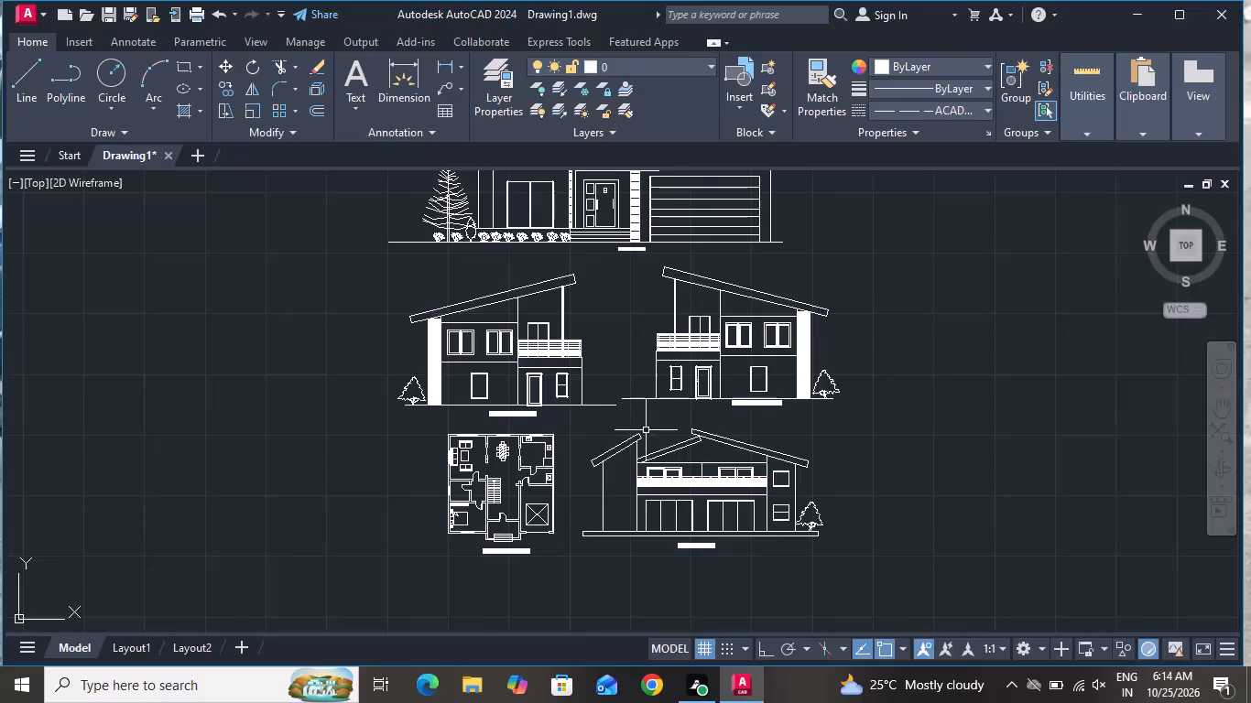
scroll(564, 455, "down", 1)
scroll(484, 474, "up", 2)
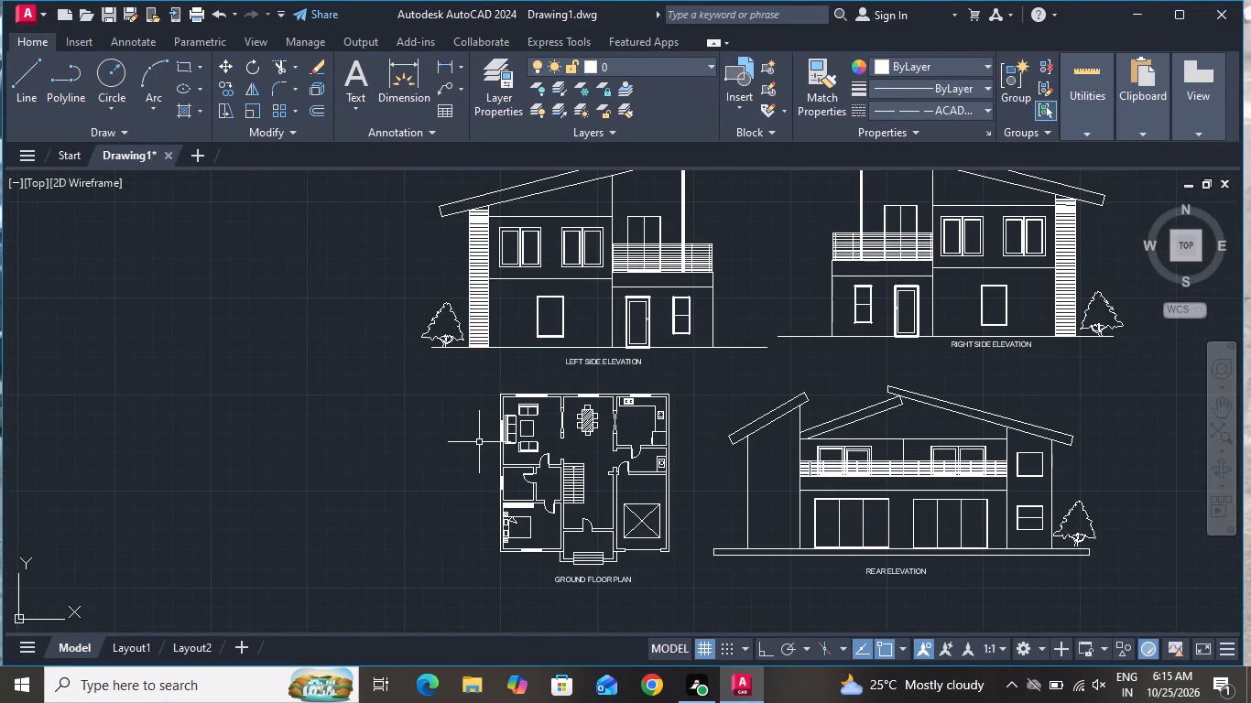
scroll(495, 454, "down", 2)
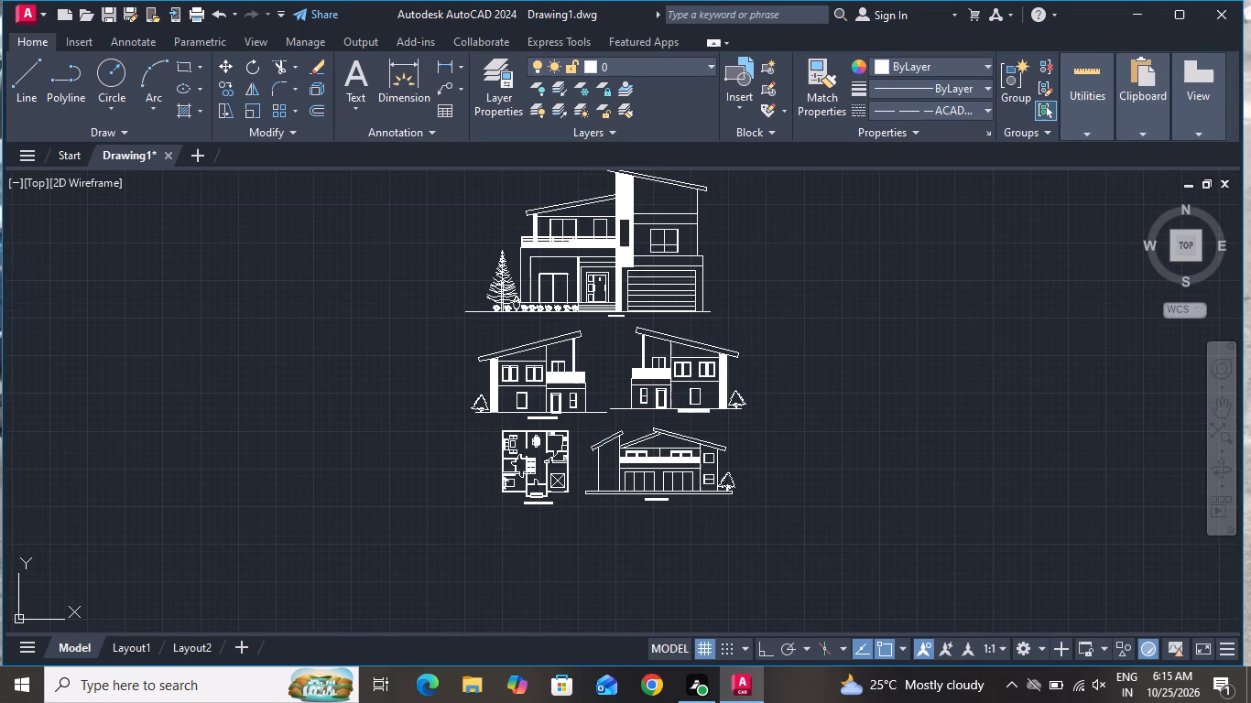
Save the drawing as Drawing1 in the AKSHA folder inside New folder on Local Disk (C:).
key("ctrl+s")
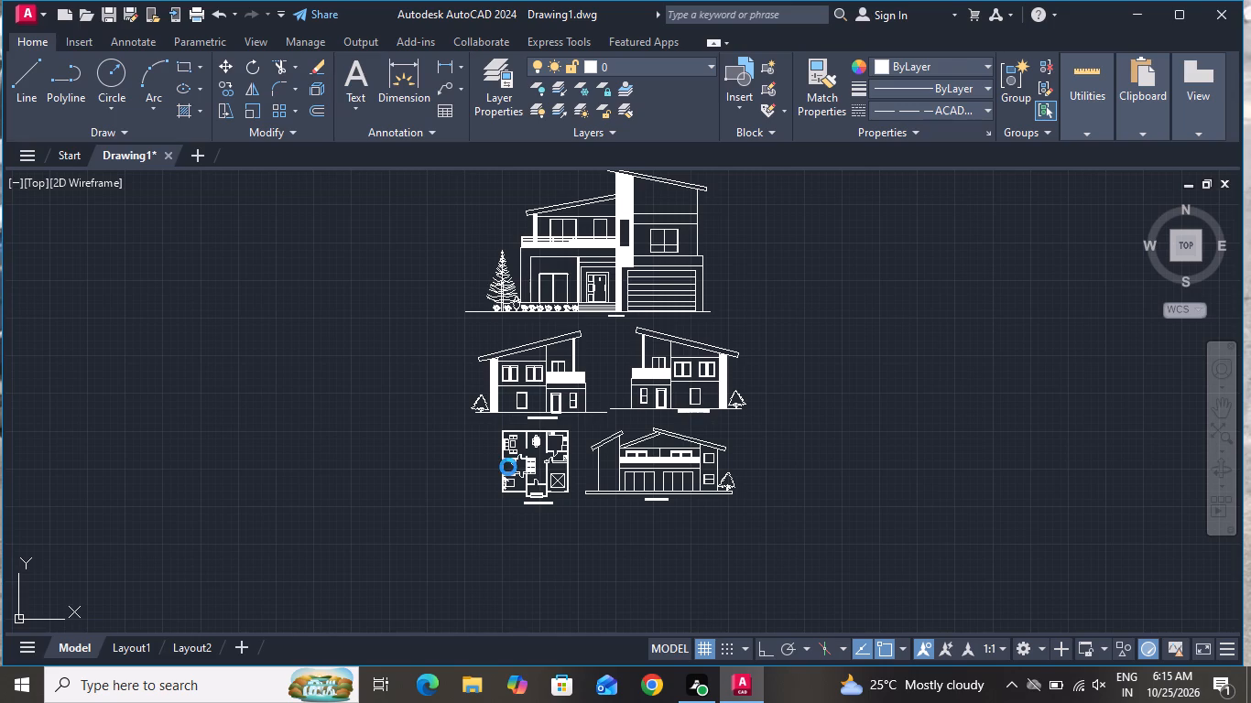
double_click(381, 311)
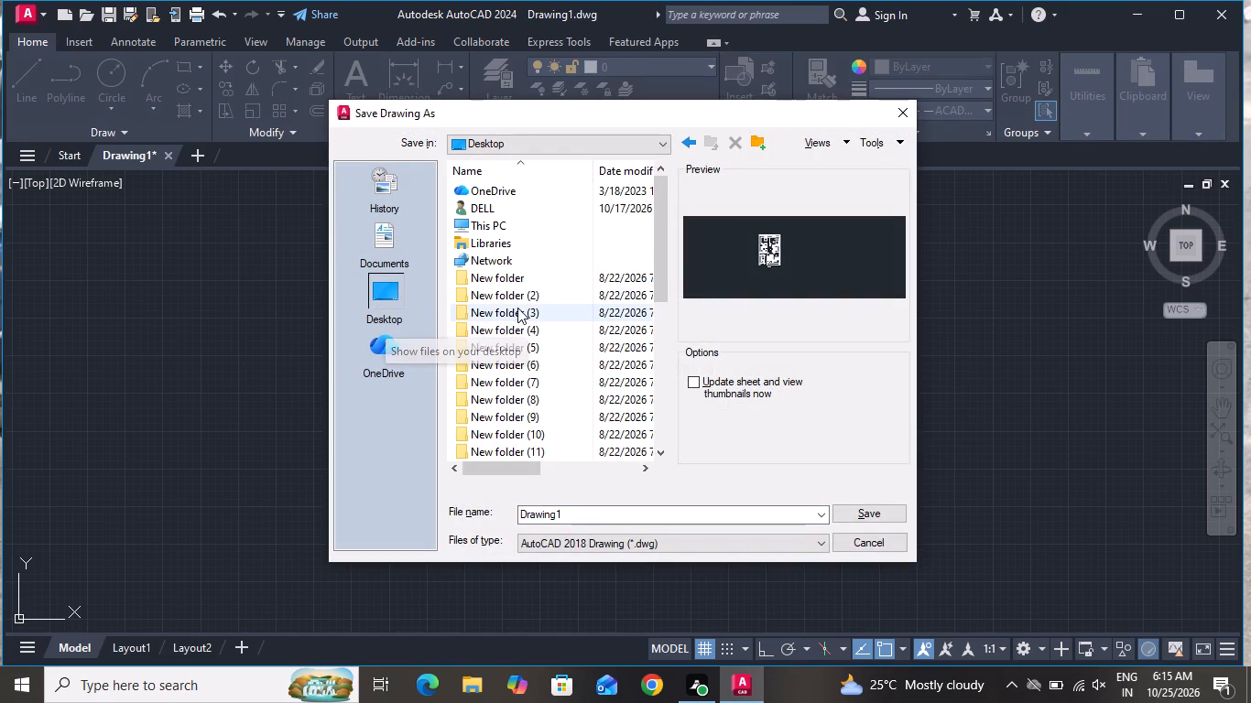
double_click(486, 218)
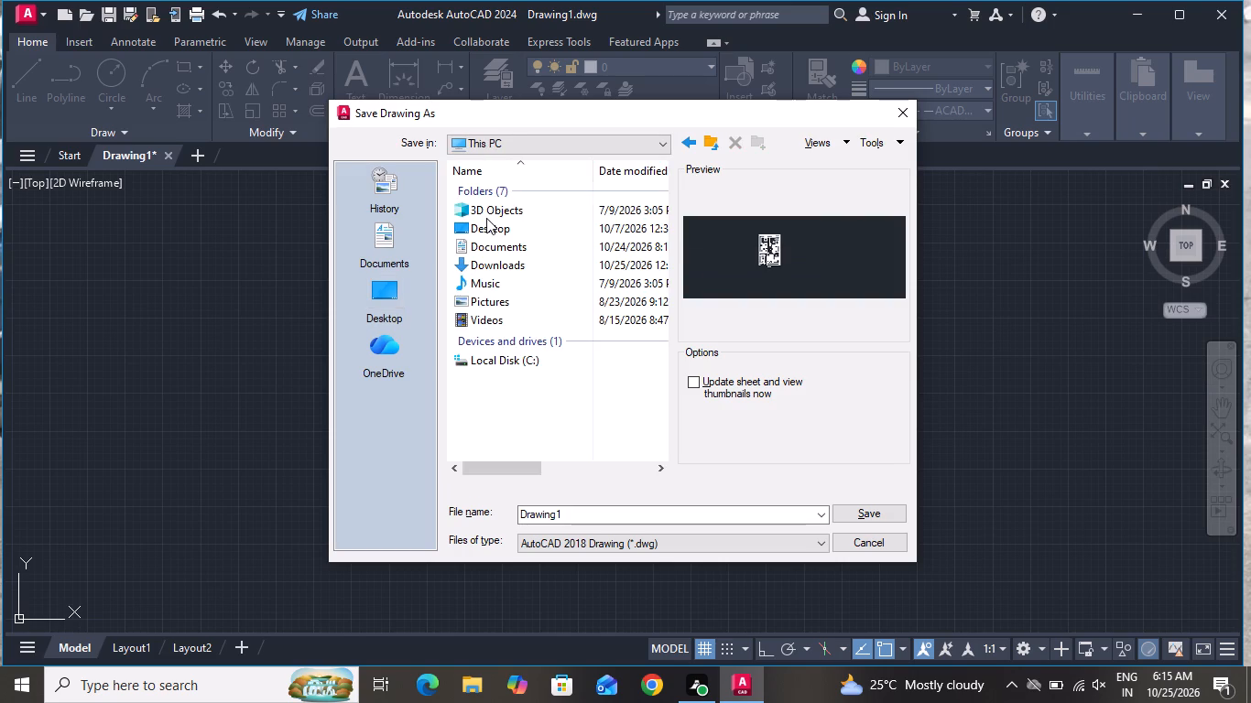
double_click(534, 358)
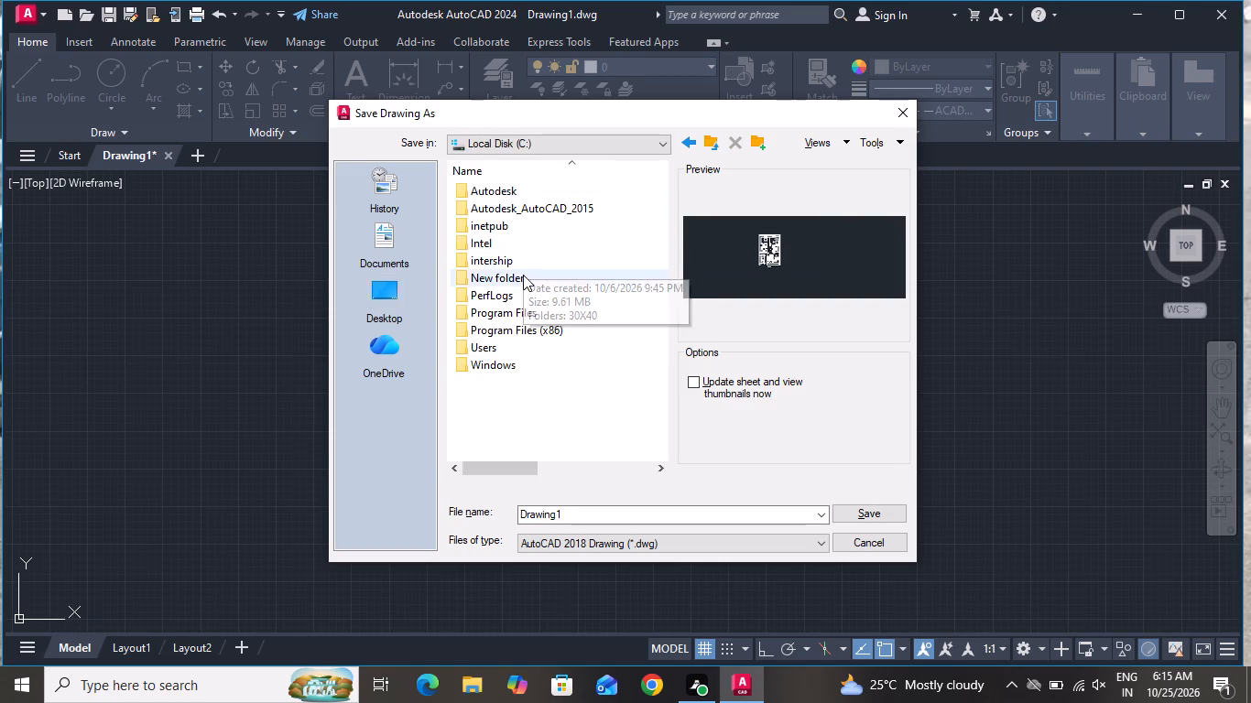
double_click(523, 275)
double_click(512, 186)
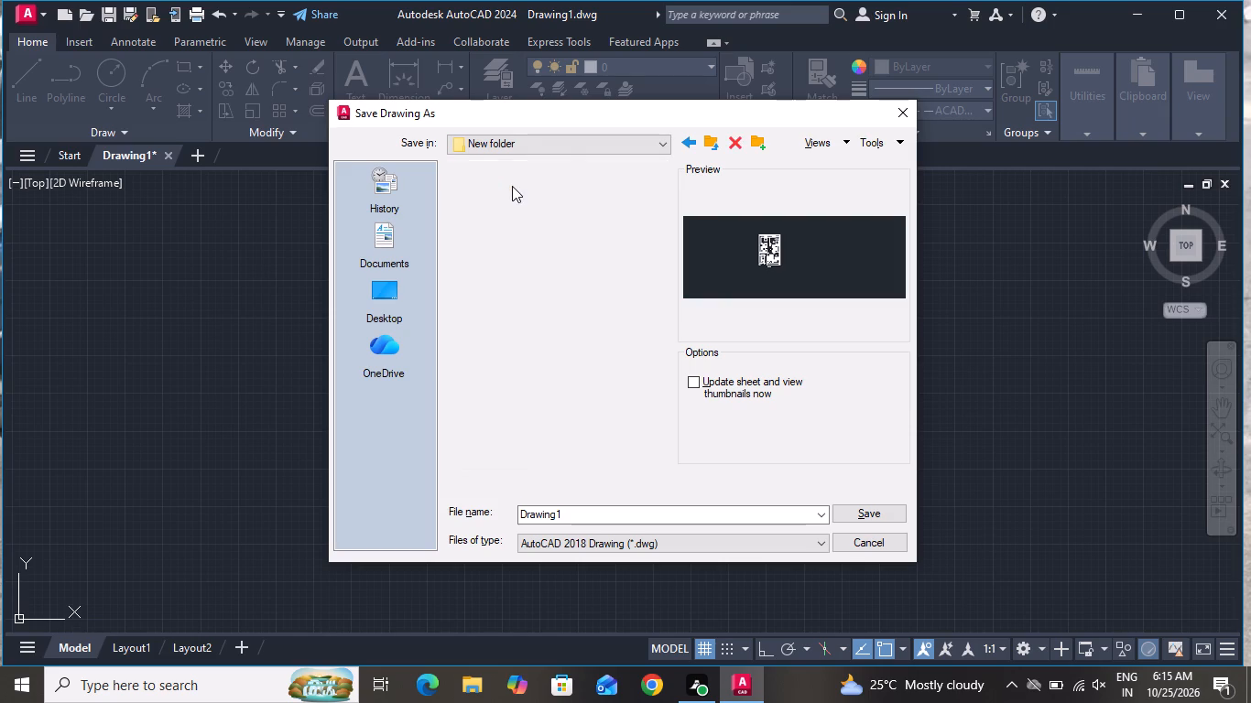
left_click(601, 519)
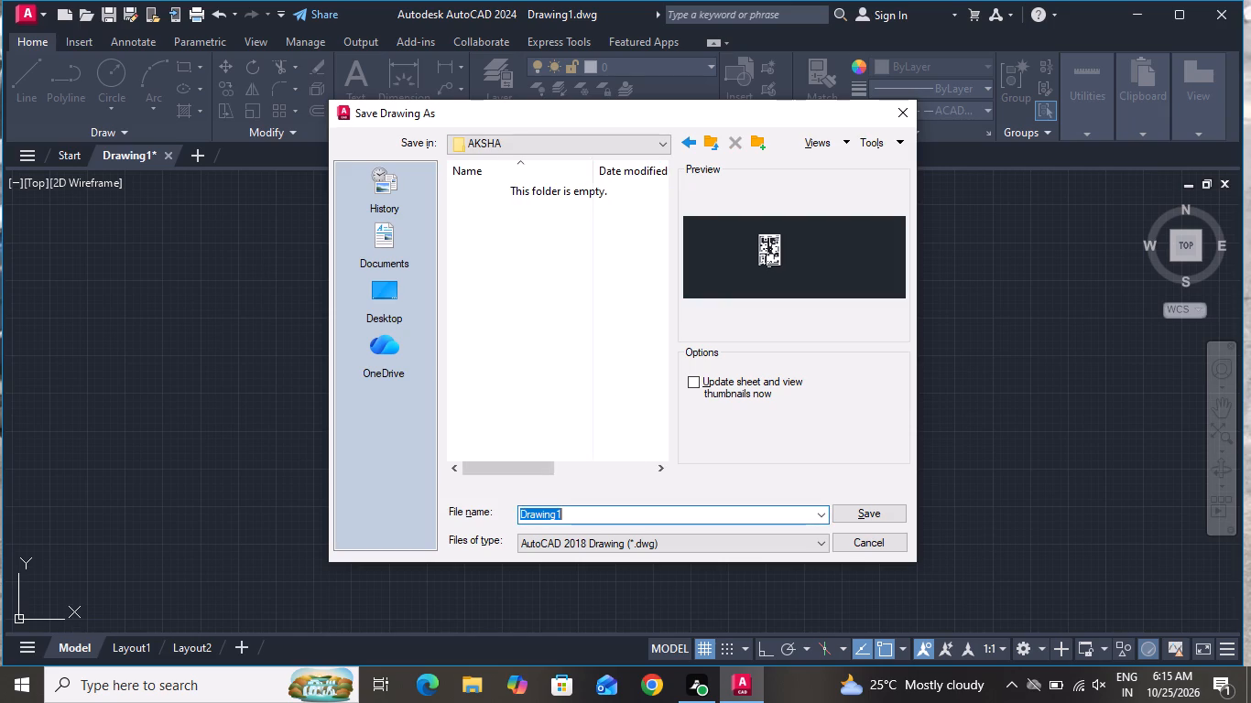
left_click(601, 519)
double_click(600, 519)
left_click(854, 513)
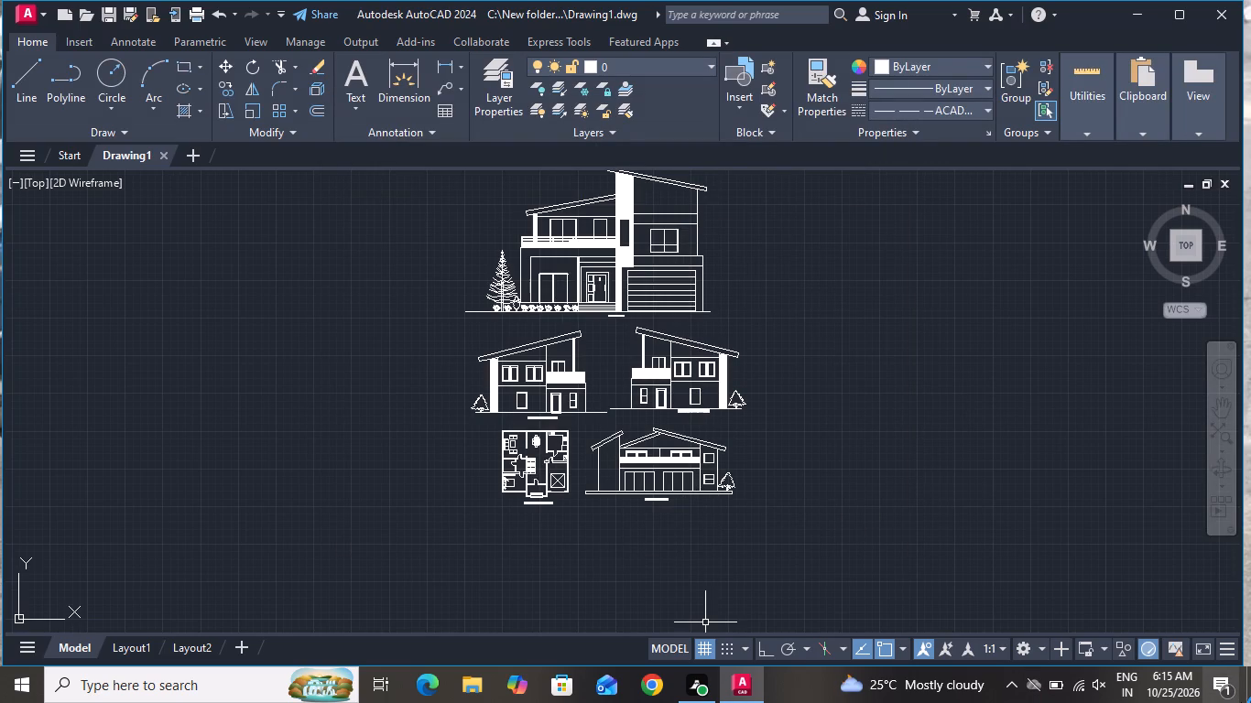
Run the LOGFILEOFF command.
type("LOG")
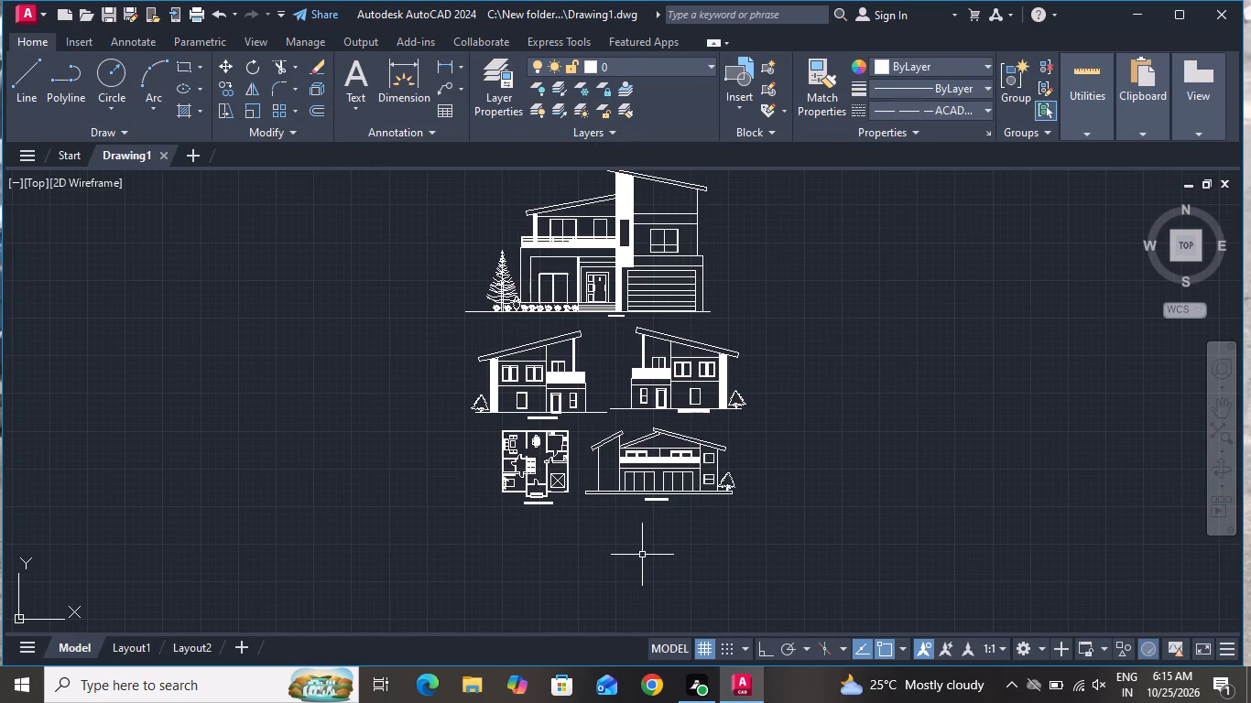
type("LO")
key("Escape")
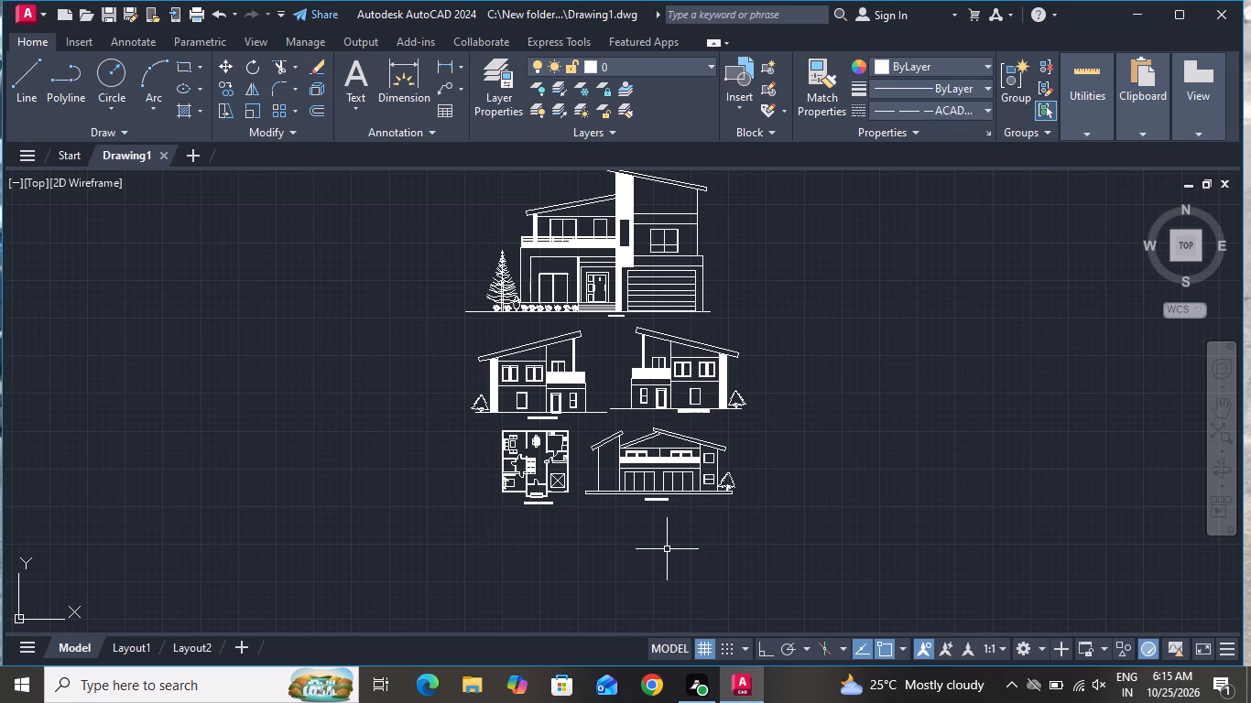
type("LO")
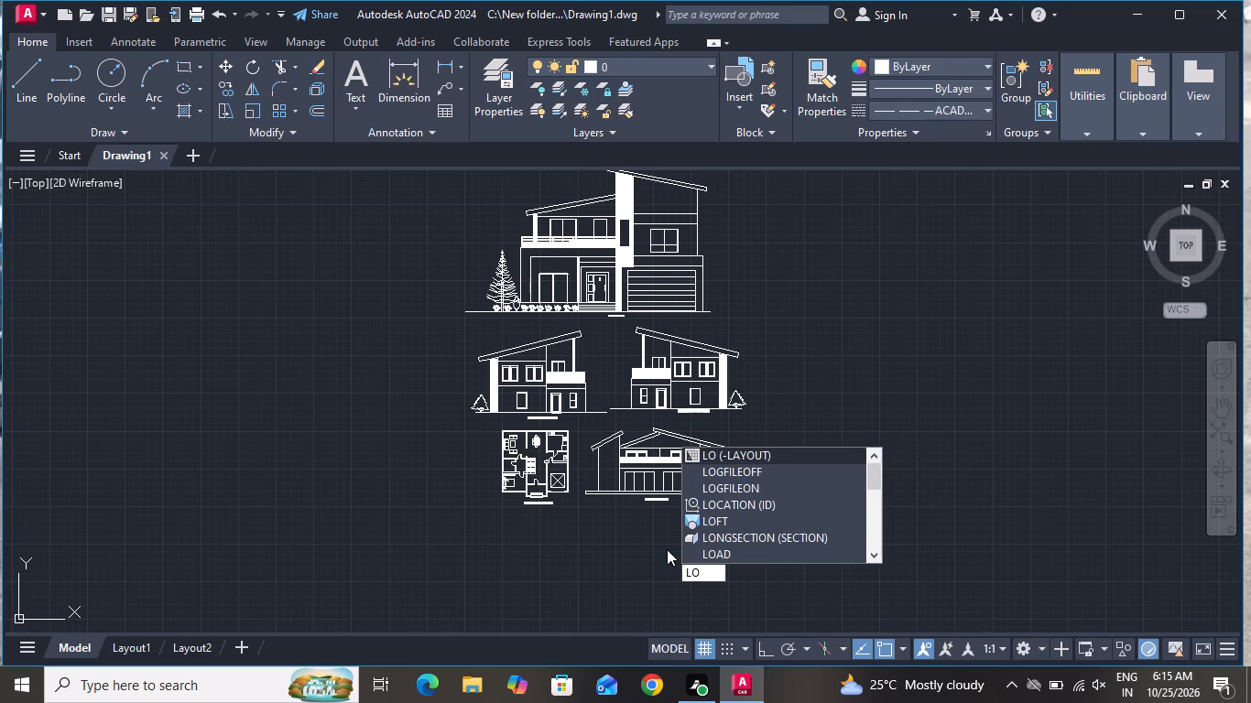
left_click(765, 468)
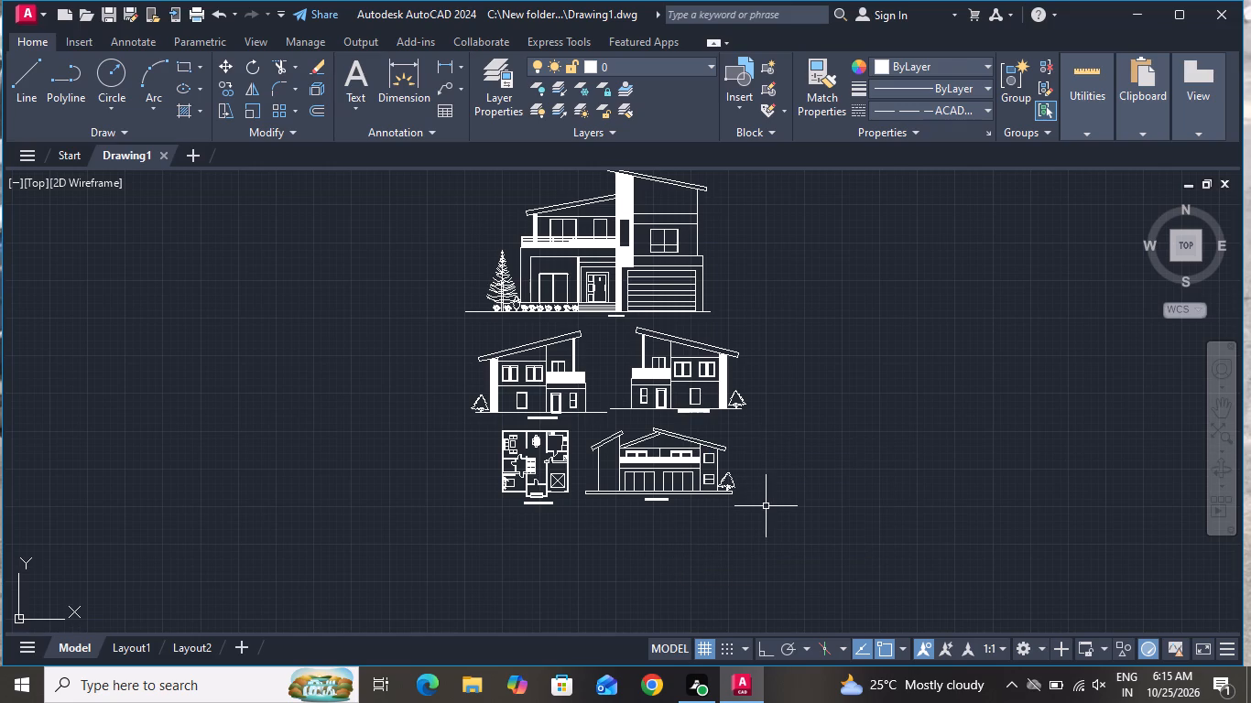
Start a plot with the previous plot's settings and define a plot window around all the elevations and the ground floor plan.
key("ctrl+p")
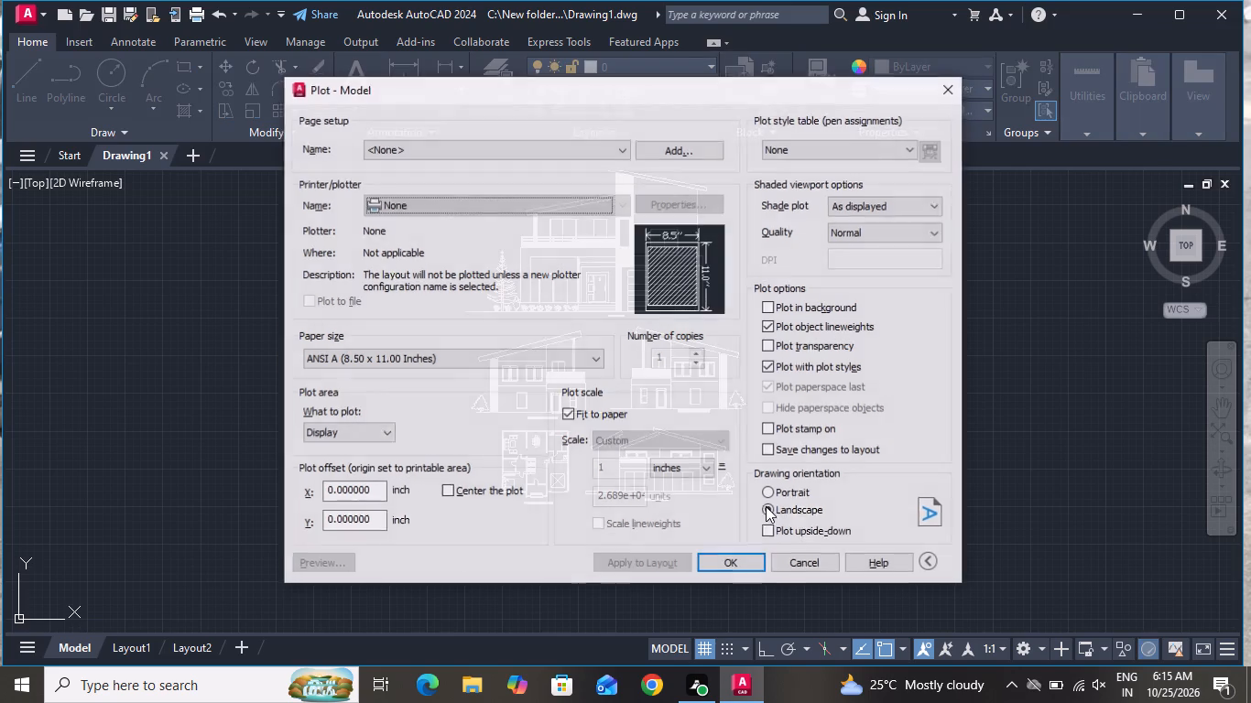
left_click(514, 153)
left_click(486, 179)
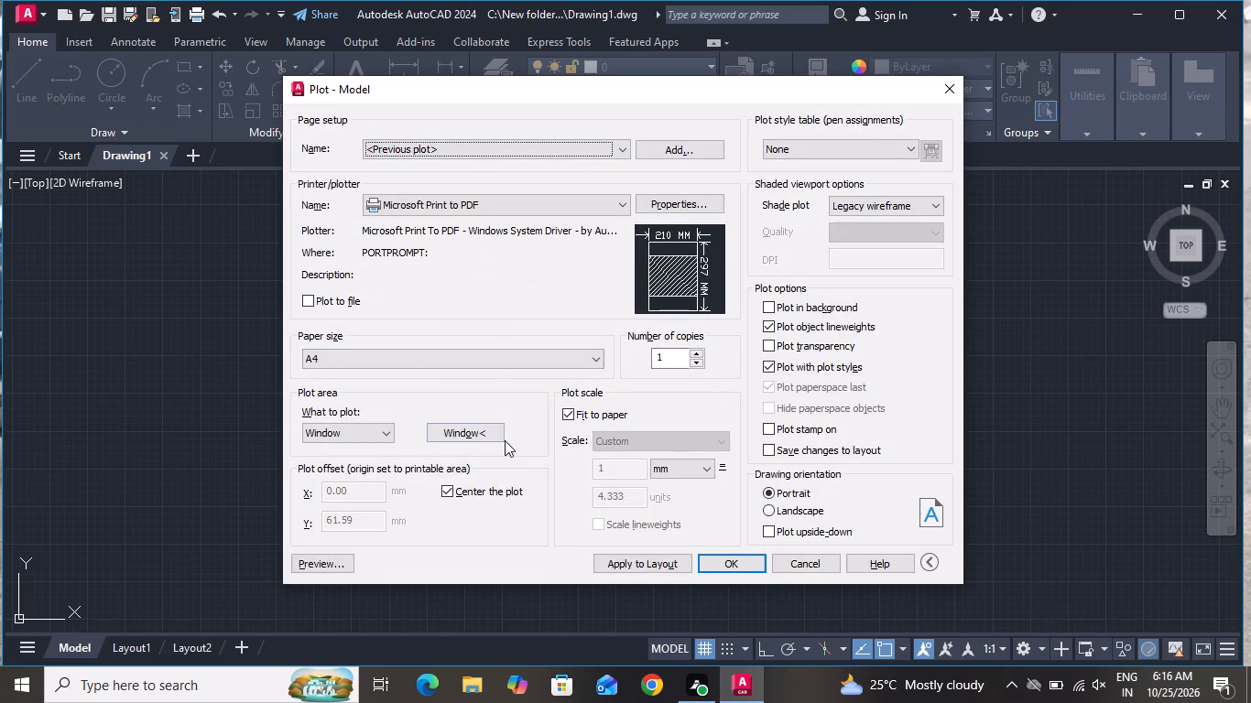
left_click(488, 438)
scroll(487, 438, "down", 1)
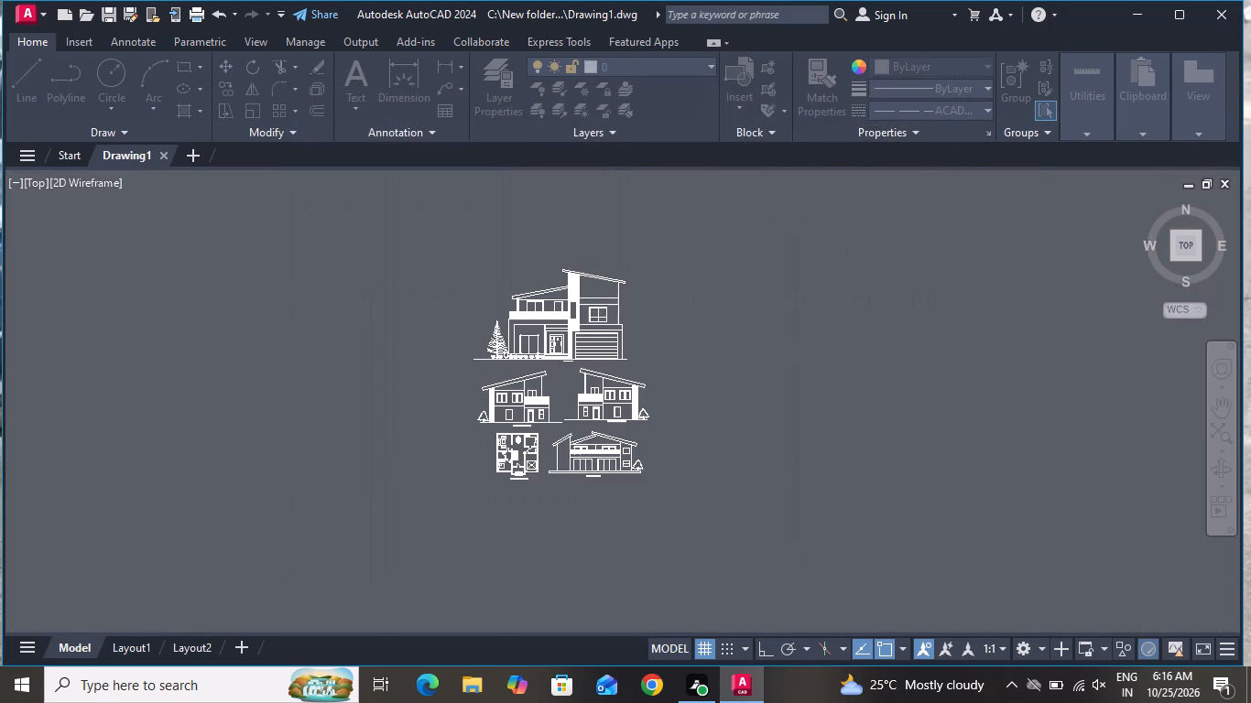
left_click_drag(462, 252, 469, 260)
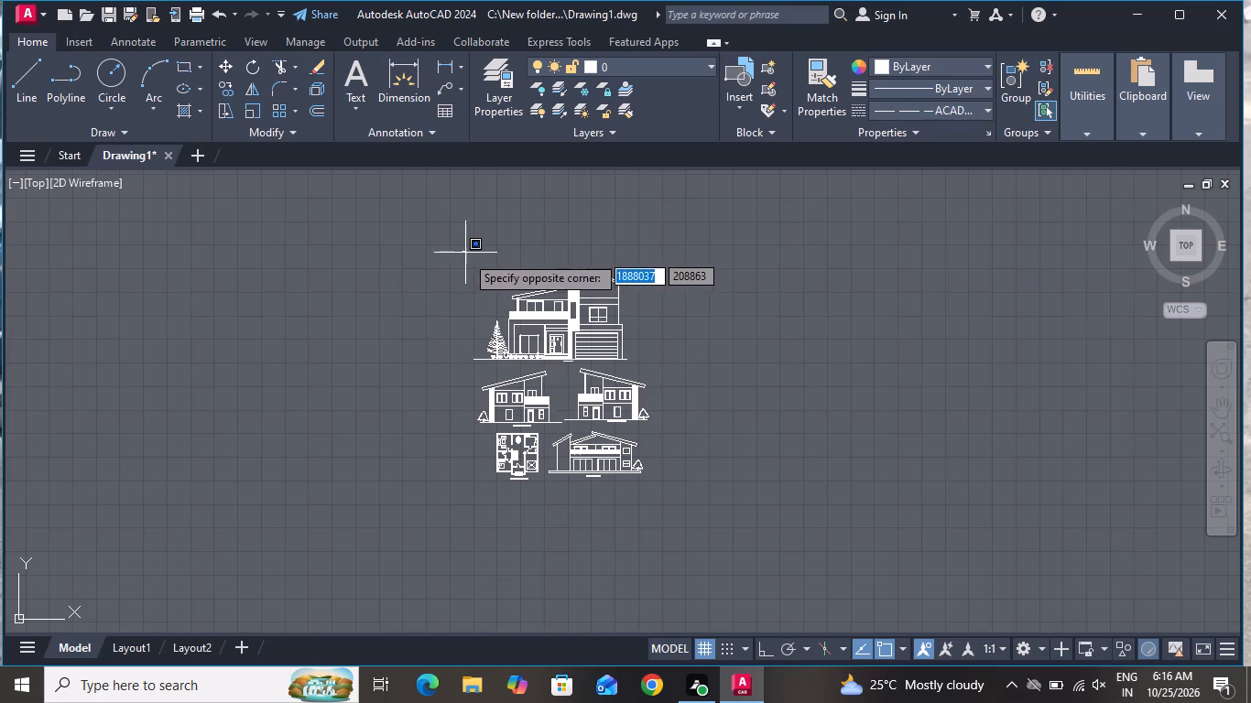
left_click_drag(469, 260, 608, 429)
left_click_drag(664, 448, 669, 506)
left_click(669, 506)
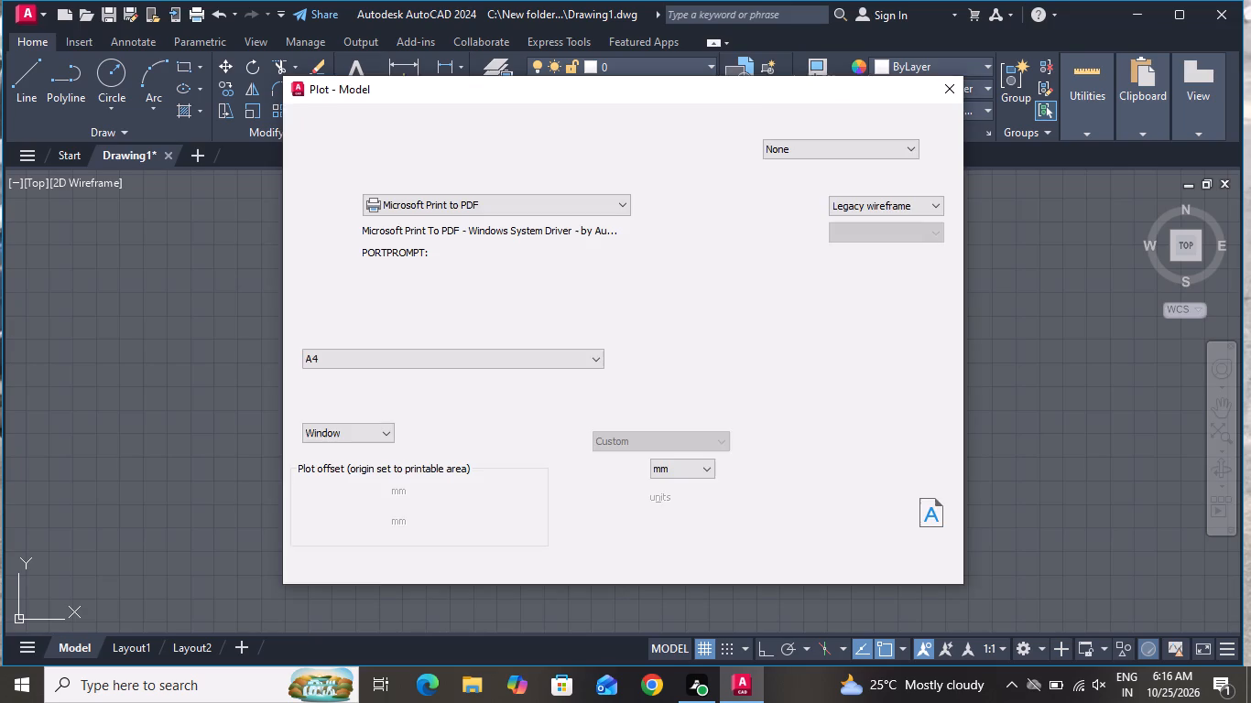
Preview the plot and inspect the elevations, floor plan and titles on the A4 portrait sheet.
left_click(324, 563)
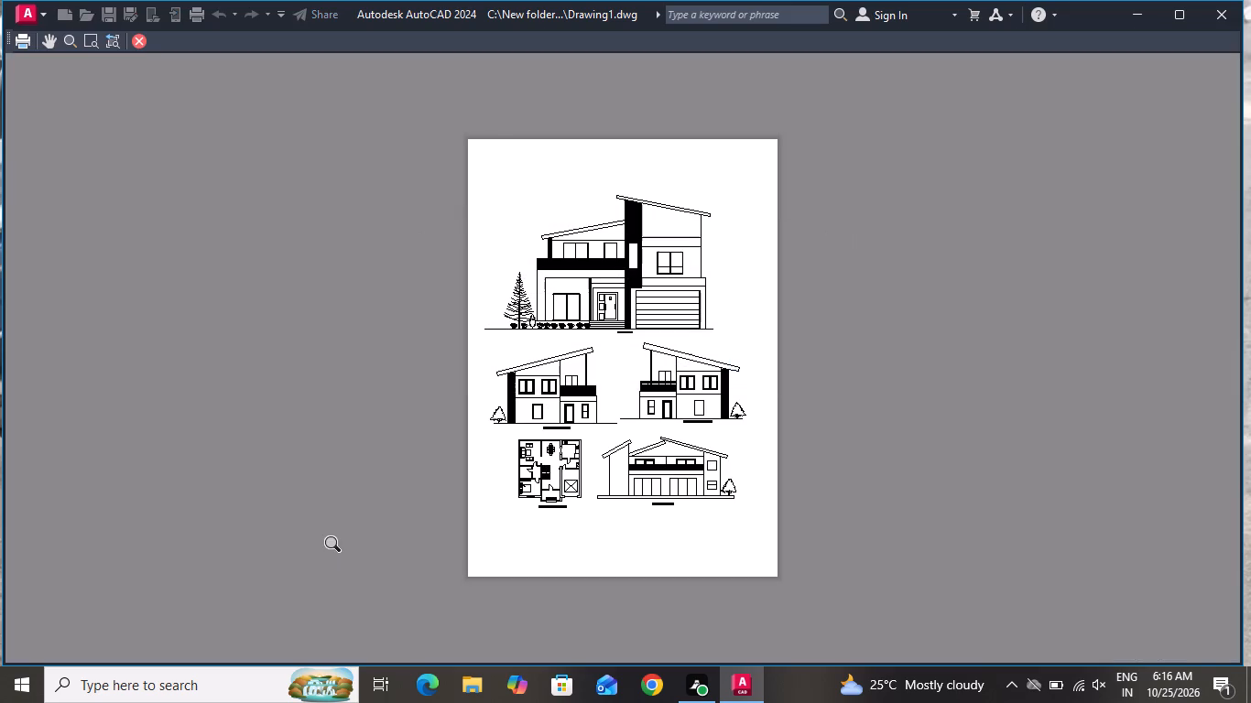
scroll(642, 403, "up", 2)
scroll(642, 435, "down", 1)
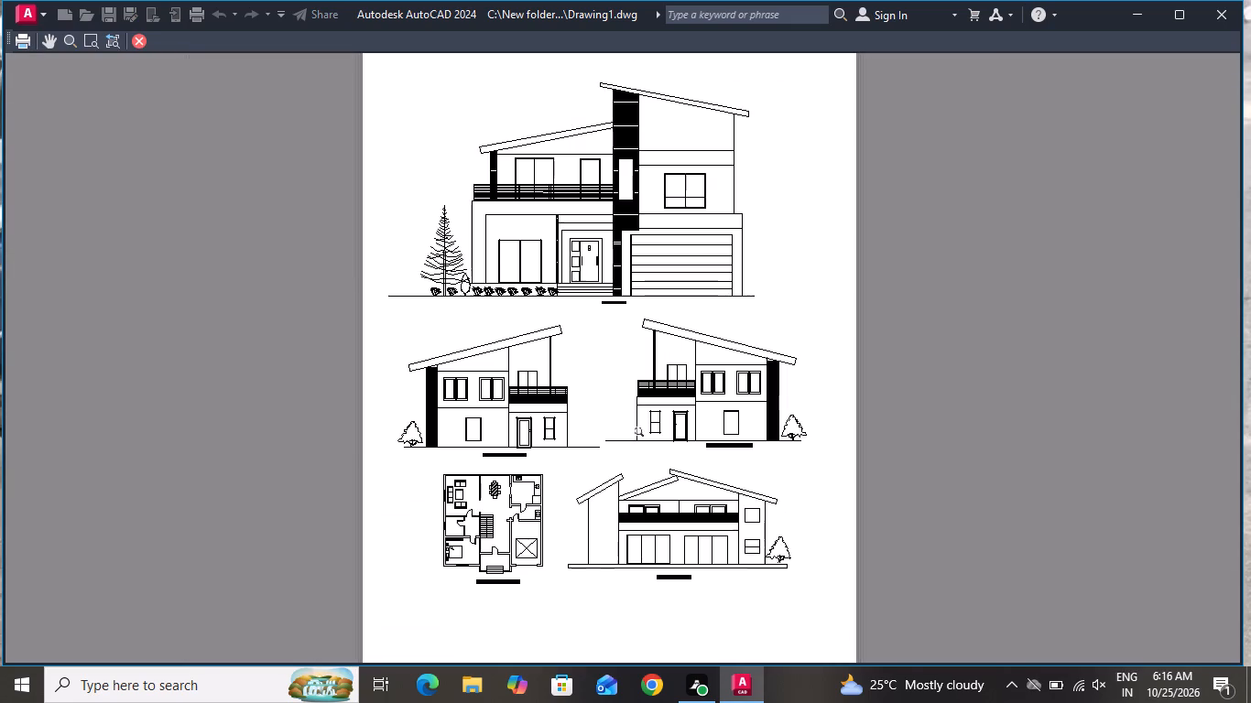
scroll(626, 553, "up", 1)
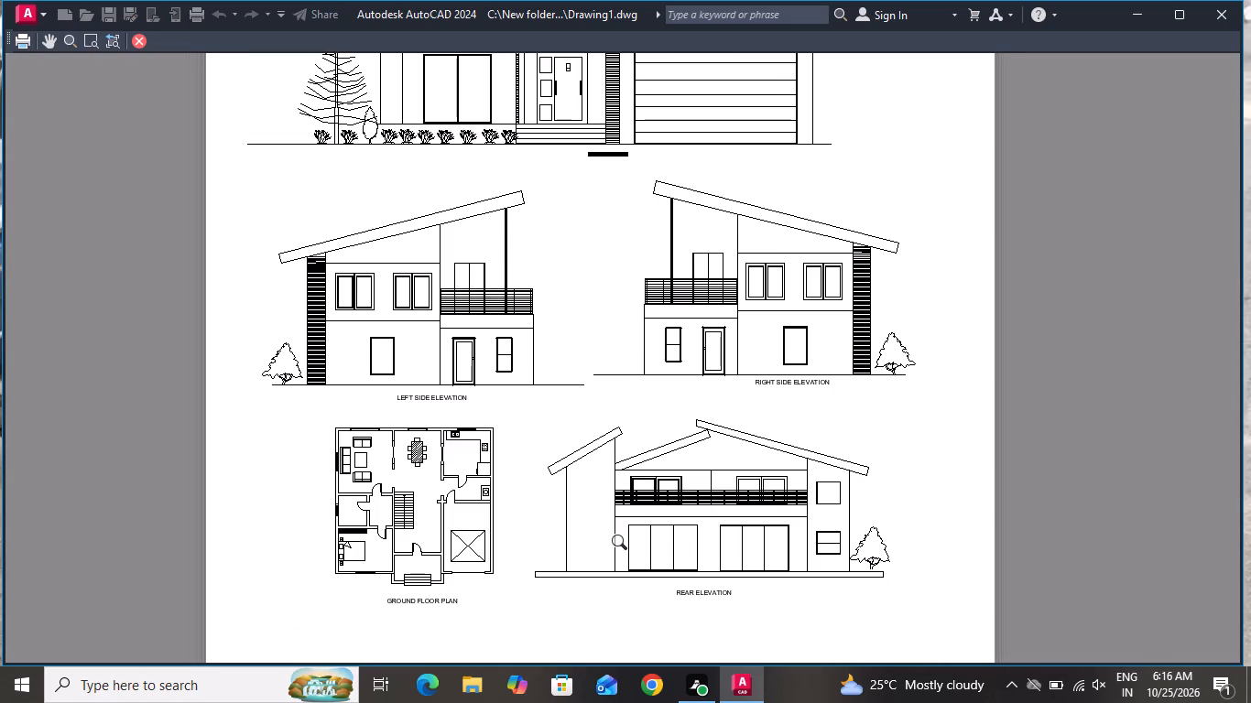
Plot the previewed sheet to a PDF named PDF 1 in the AKSHA folder inside New folder on Local Disk (C:).
scroll(624, 544, "down", 1)
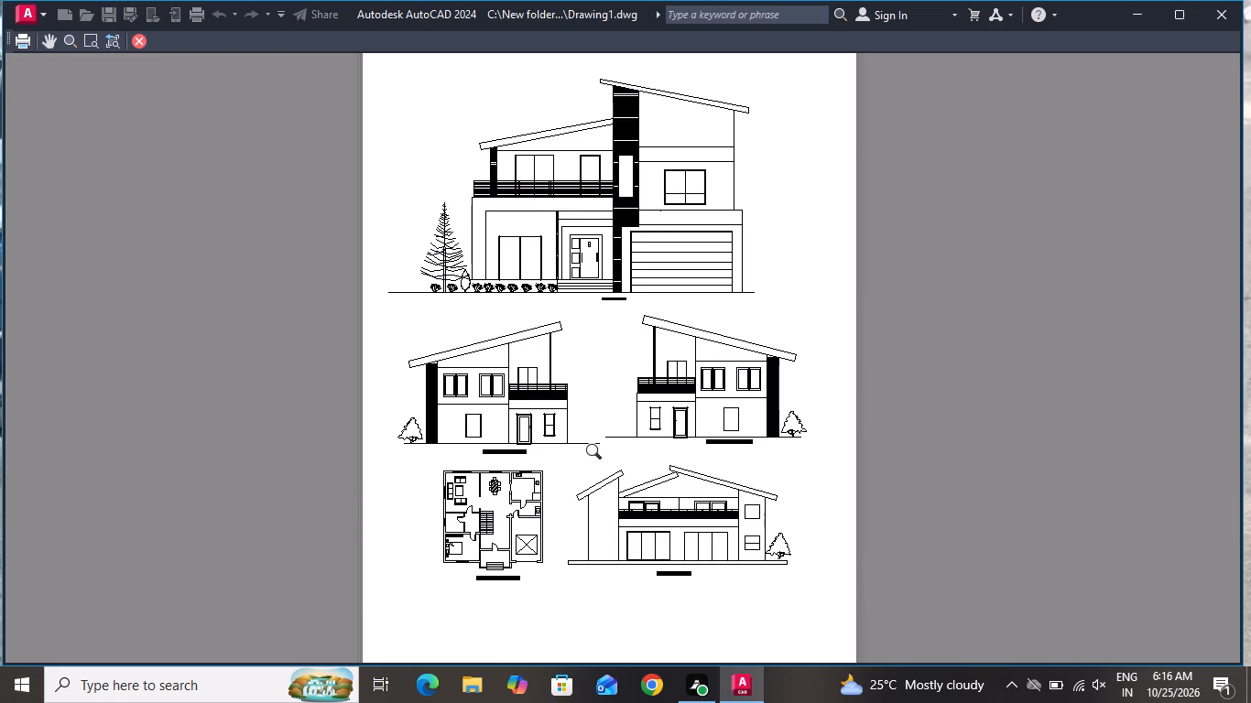
scroll(598, 455, "up", 1)
scroll(598, 453, "down", 2)
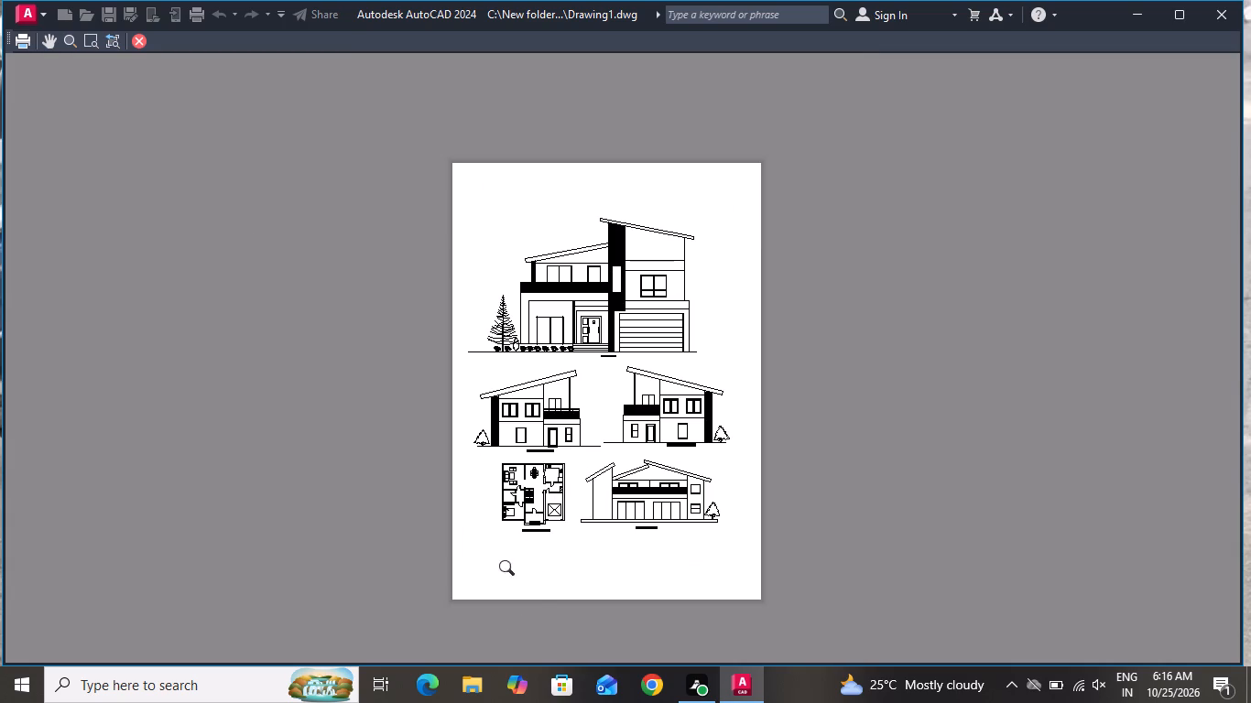
left_click(25, 49)
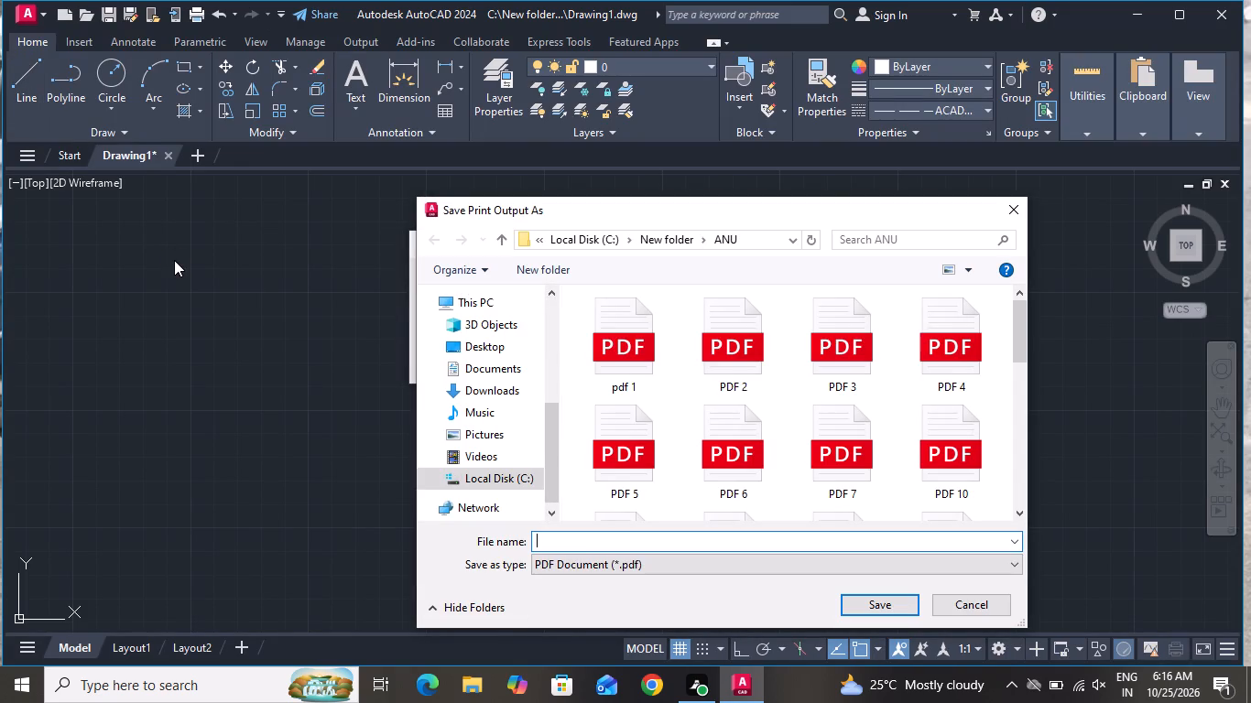
double_click(503, 476)
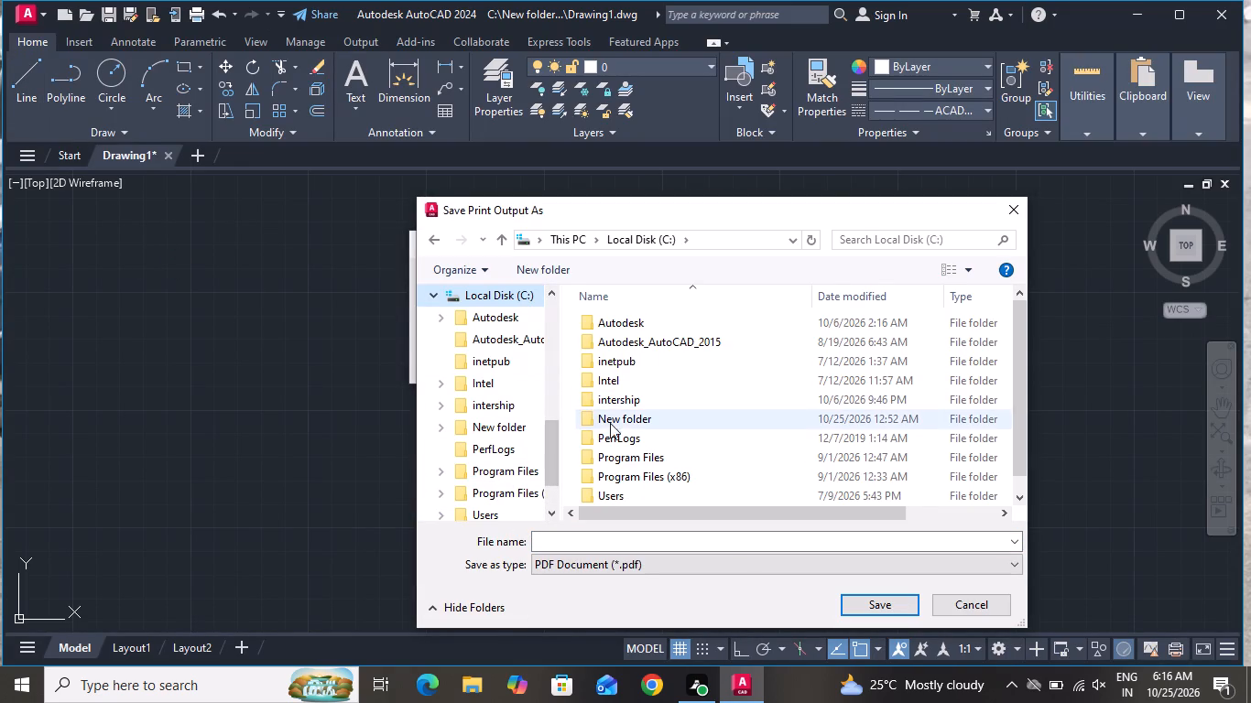
double_click(615, 423)
double_click(625, 318)
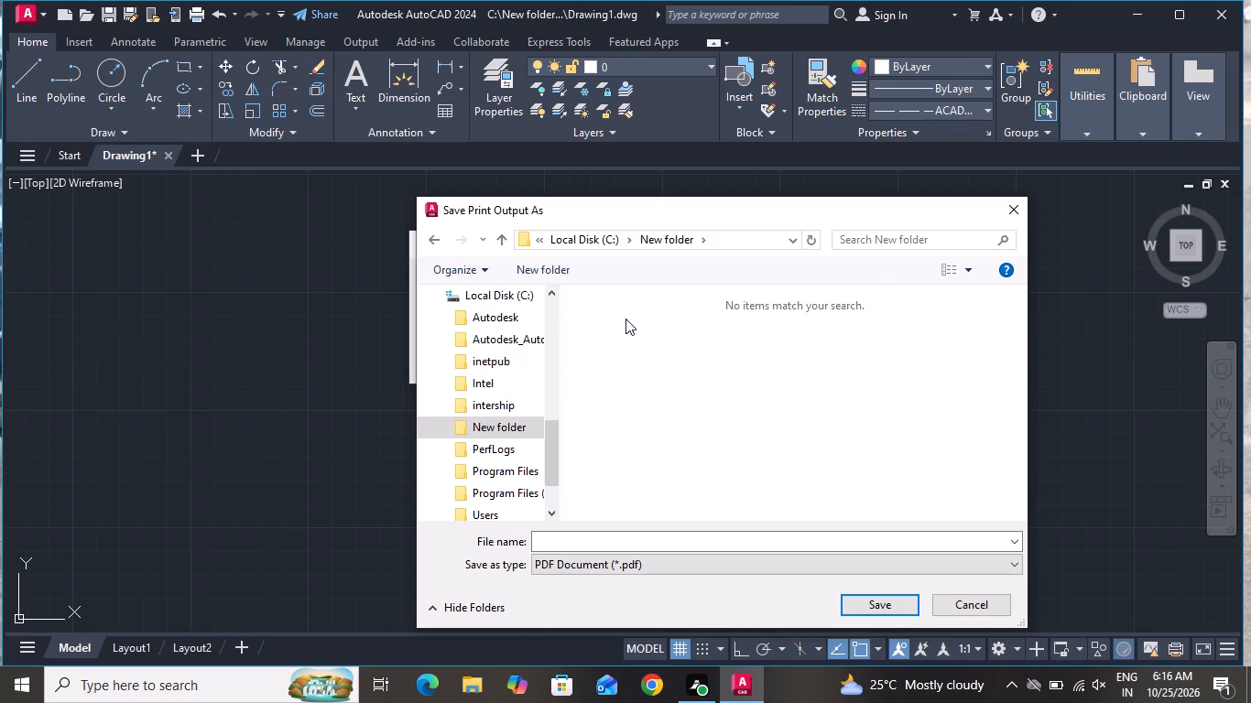
left_click(658, 542)
type("PDF 1")
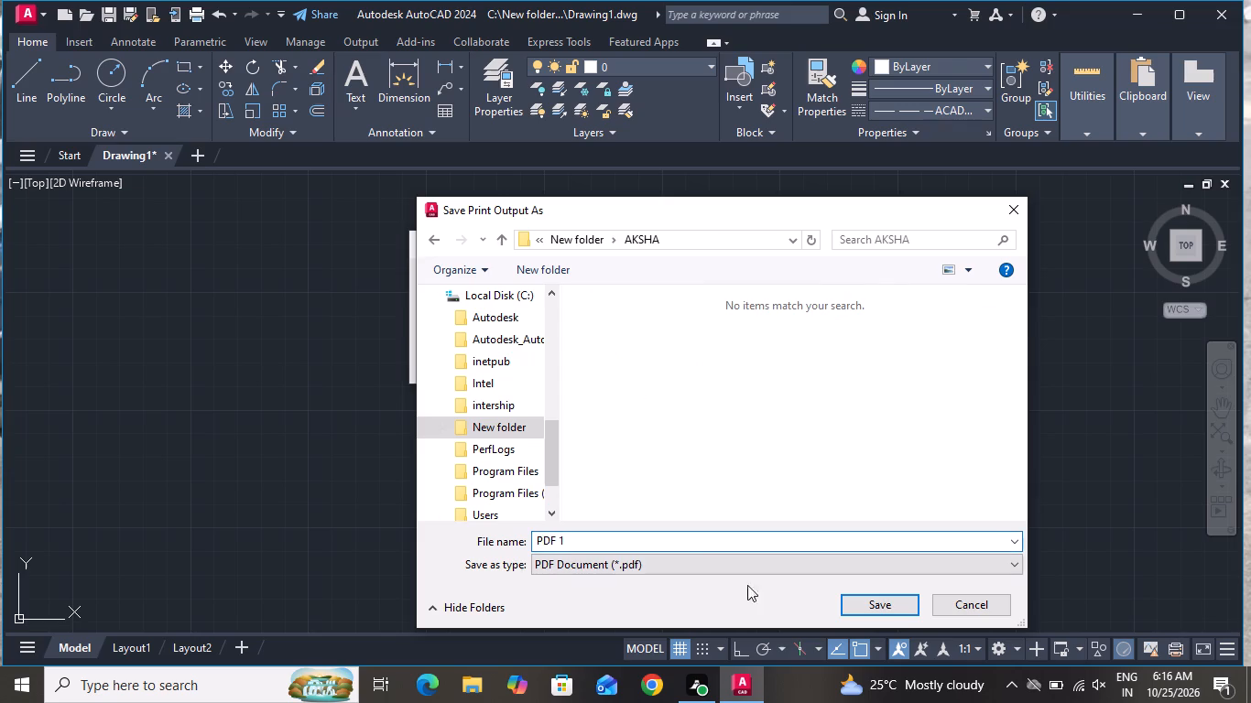
left_click(866, 603)
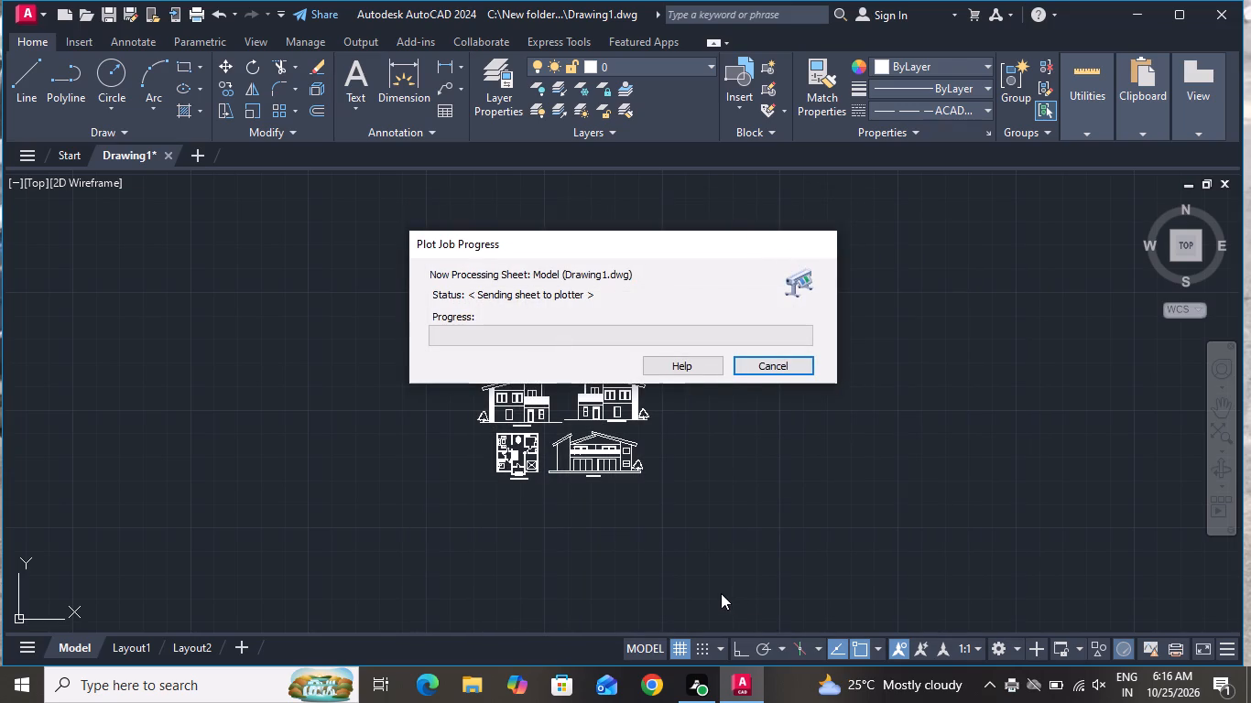